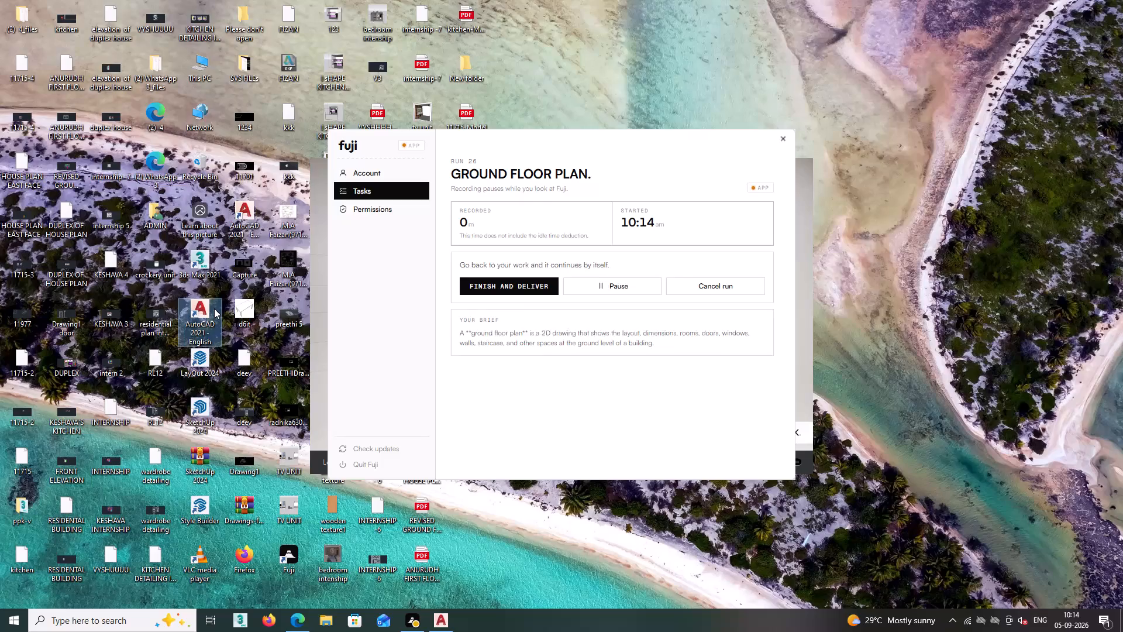
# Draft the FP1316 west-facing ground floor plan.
# Switch to AutoCAD and start a new blank drawing.
pyautogui.click(214, 308)
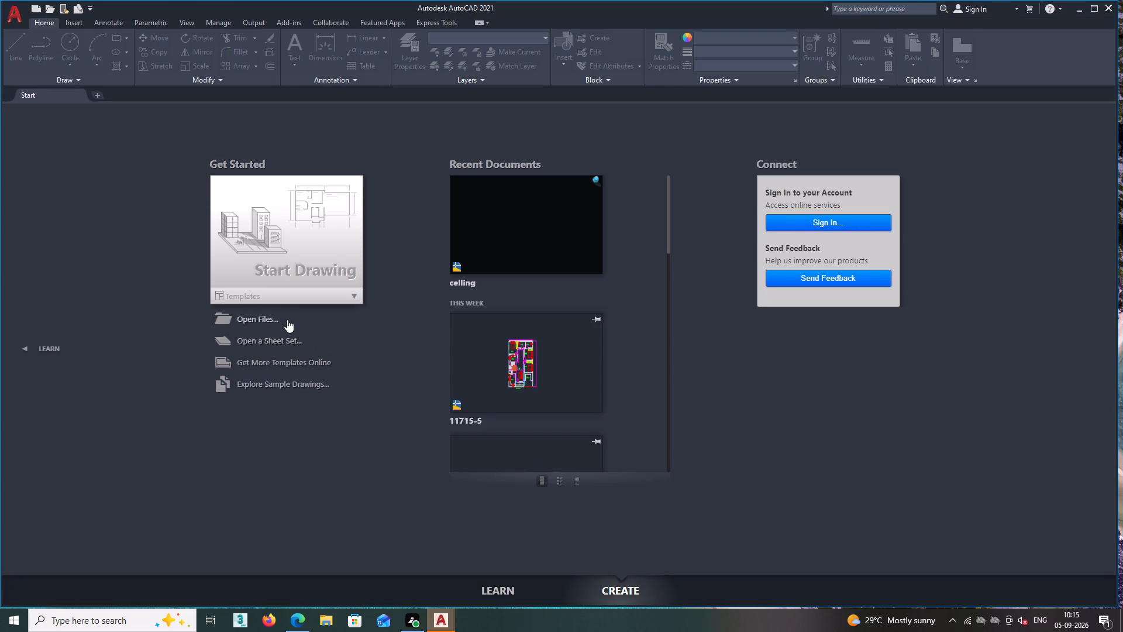
pyautogui.doubleClick(275, 274)
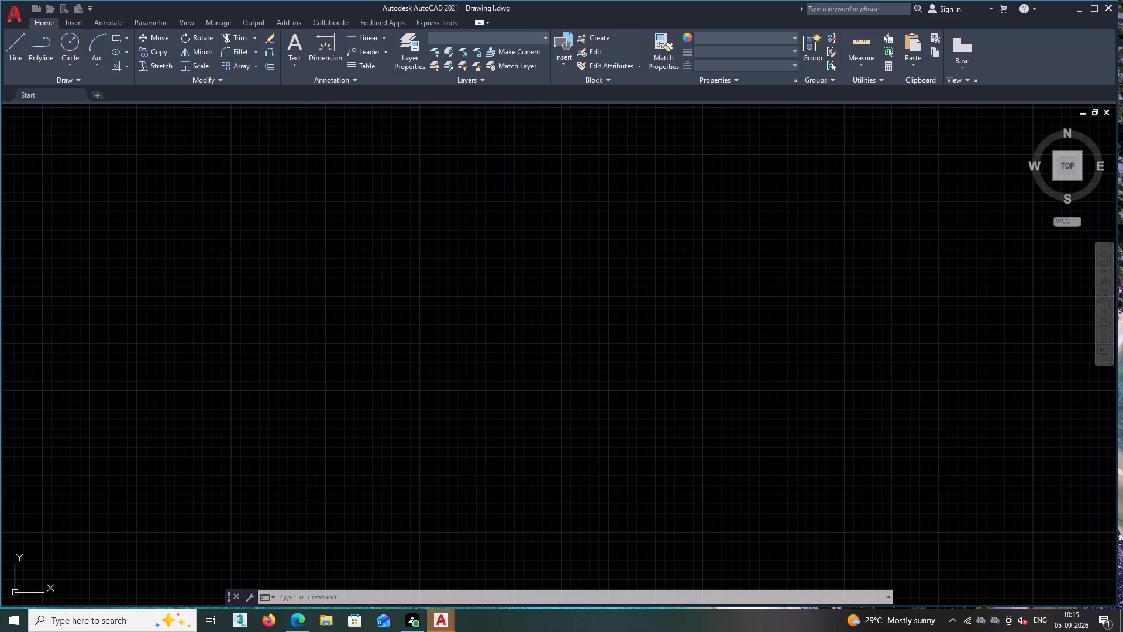
pyautogui.scroll(-3, 1101, 255)
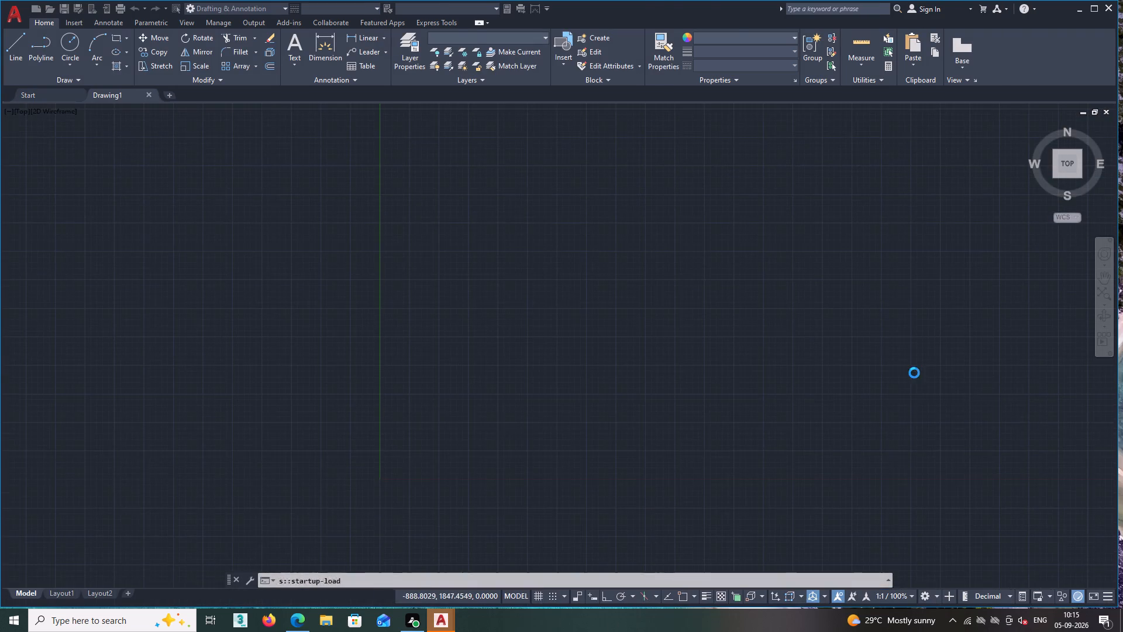
# Set the UCS icon to Noorigin so it is not displayed at the drawing's origin.
pyautogui.press('u')
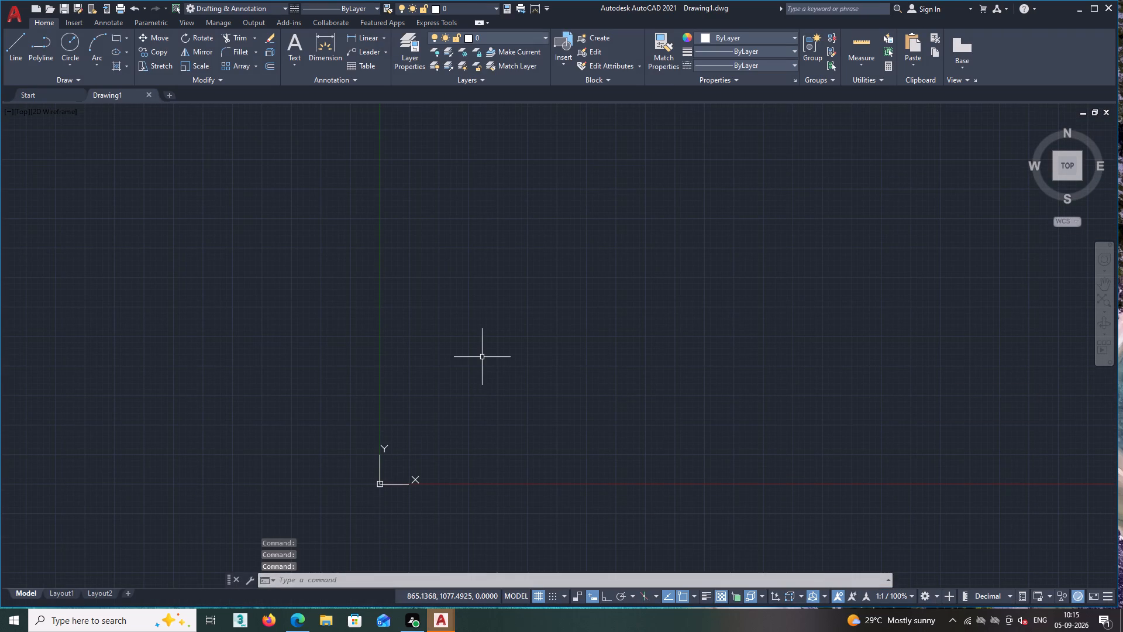
pyautogui.press('c')
pyautogui.press('s')
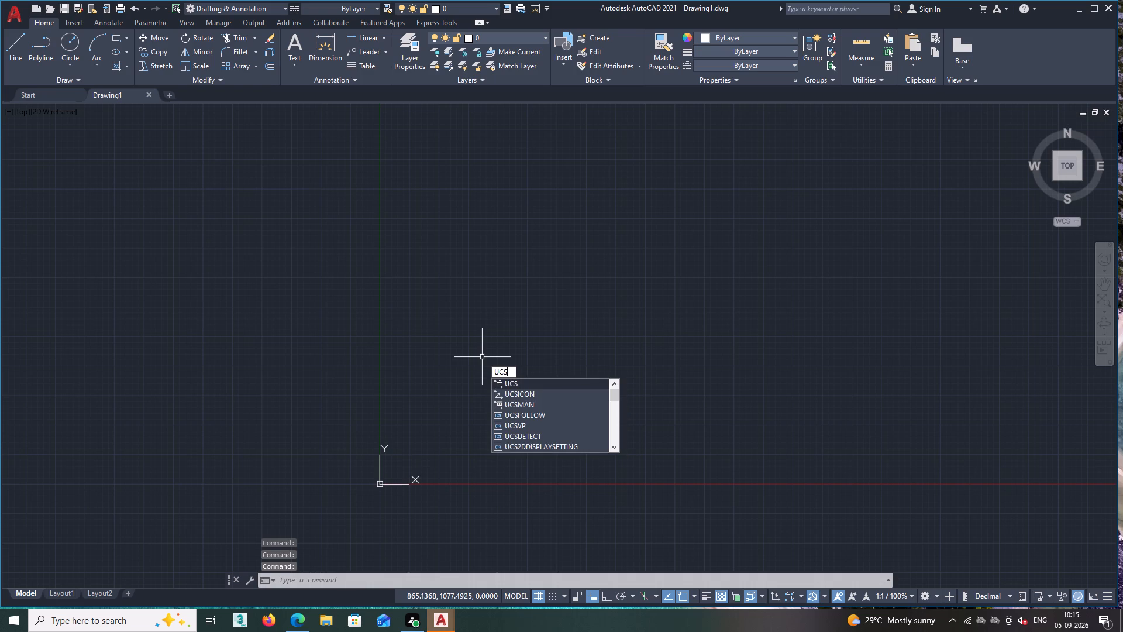
pyautogui.click(536, 390)
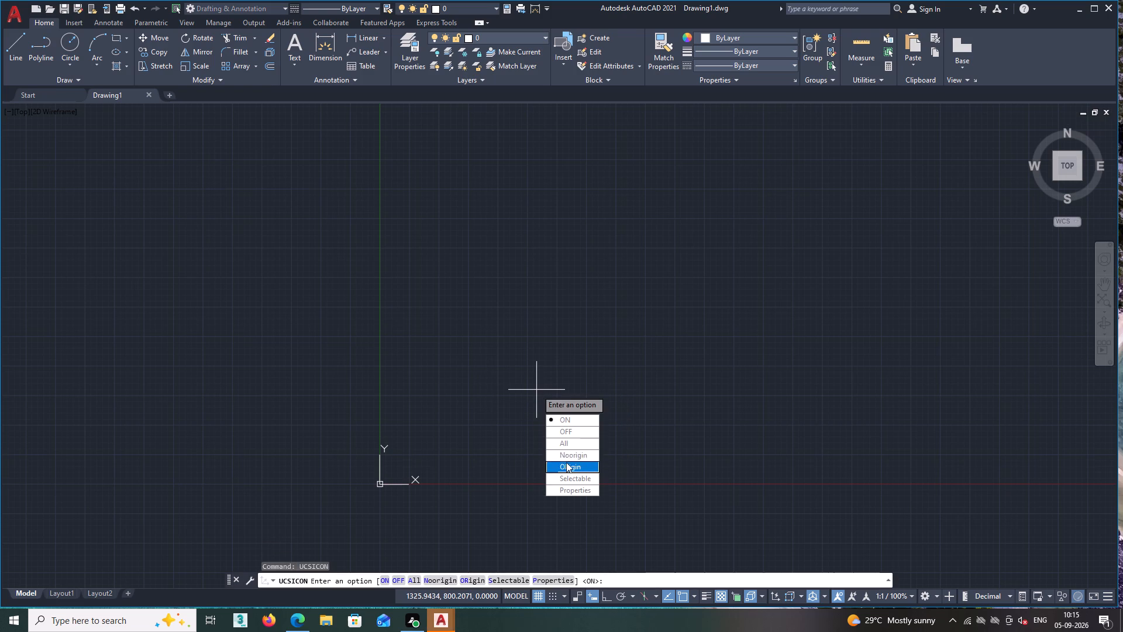
pyautogui.moveTo(573, 456); pyautogui.dragTo(536, 390)
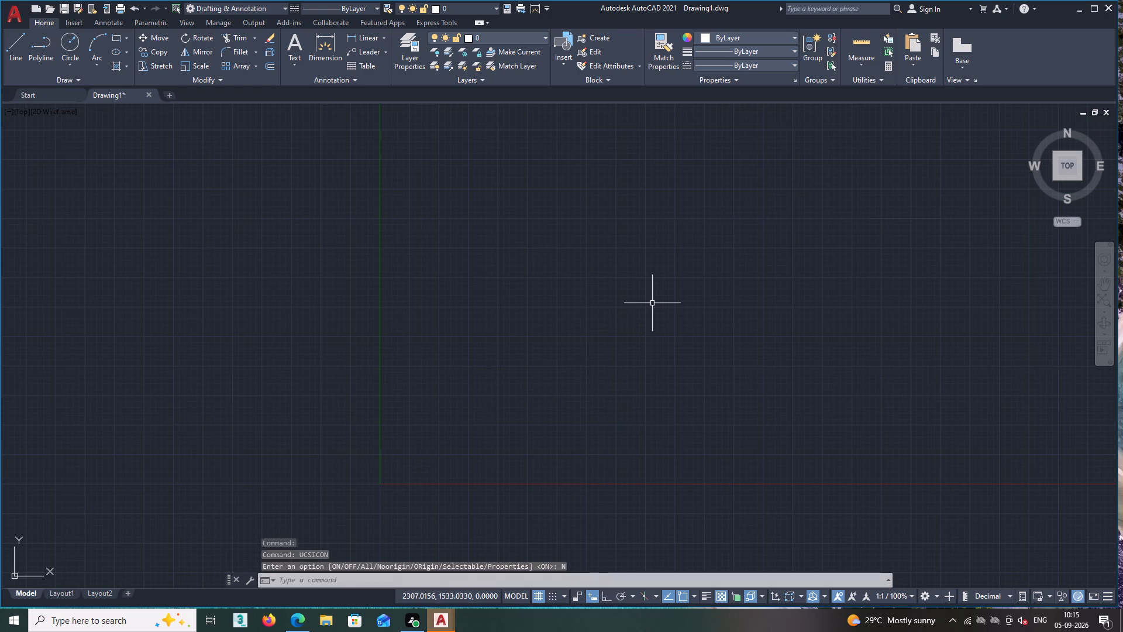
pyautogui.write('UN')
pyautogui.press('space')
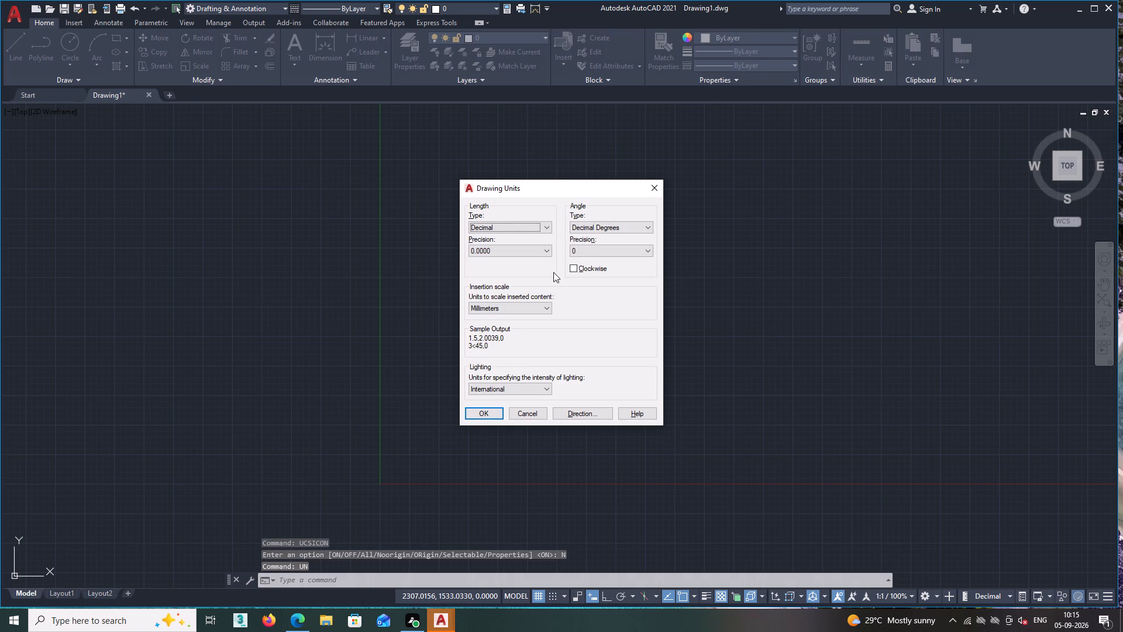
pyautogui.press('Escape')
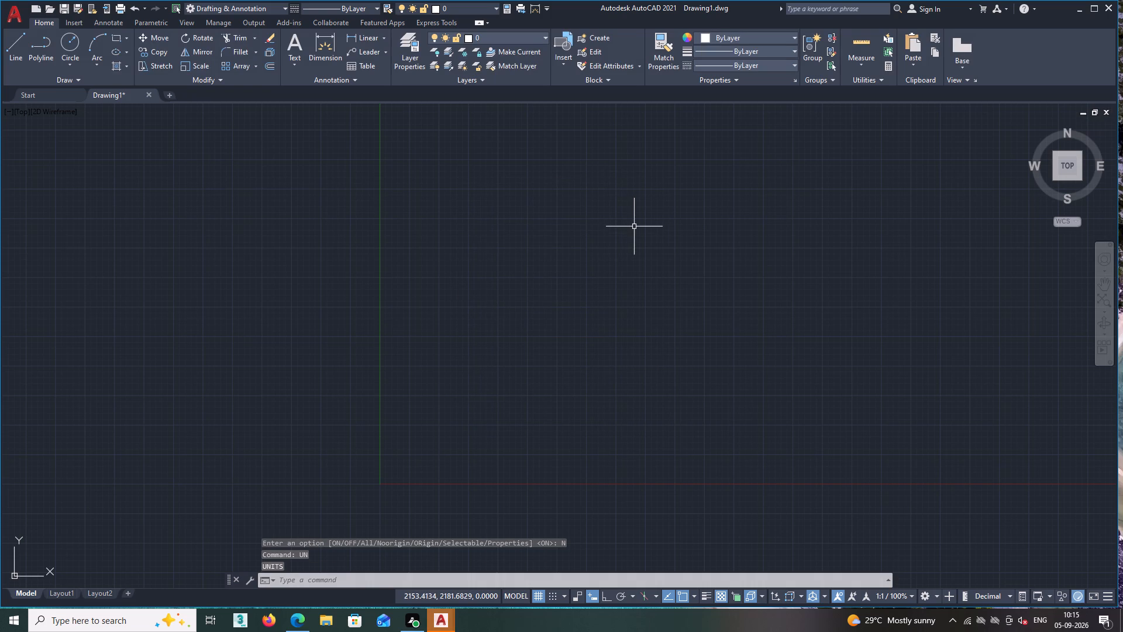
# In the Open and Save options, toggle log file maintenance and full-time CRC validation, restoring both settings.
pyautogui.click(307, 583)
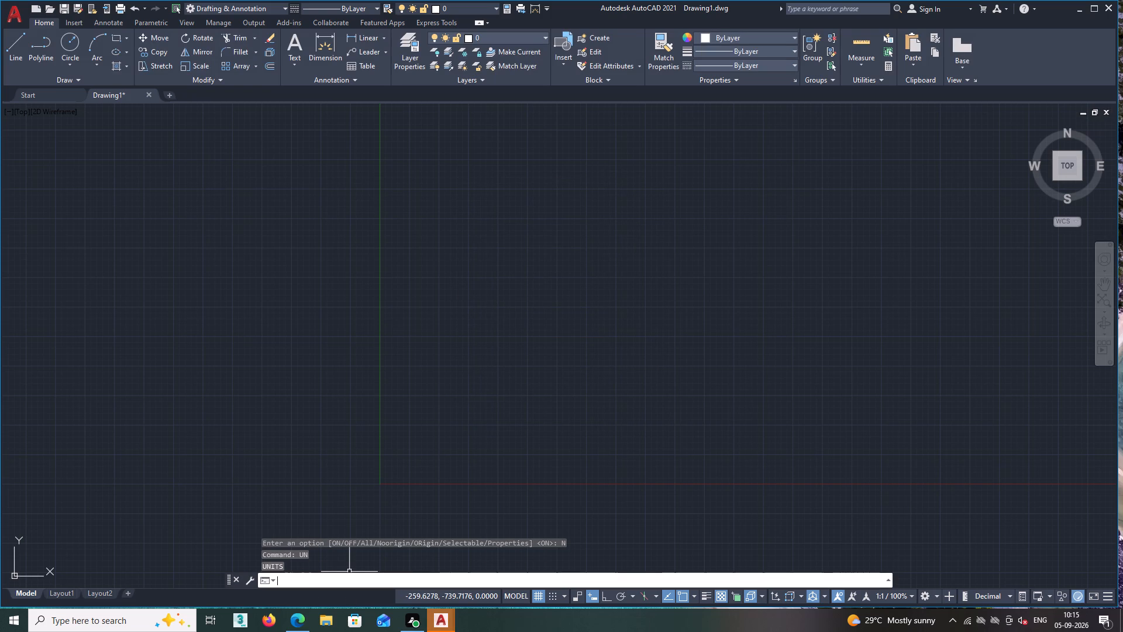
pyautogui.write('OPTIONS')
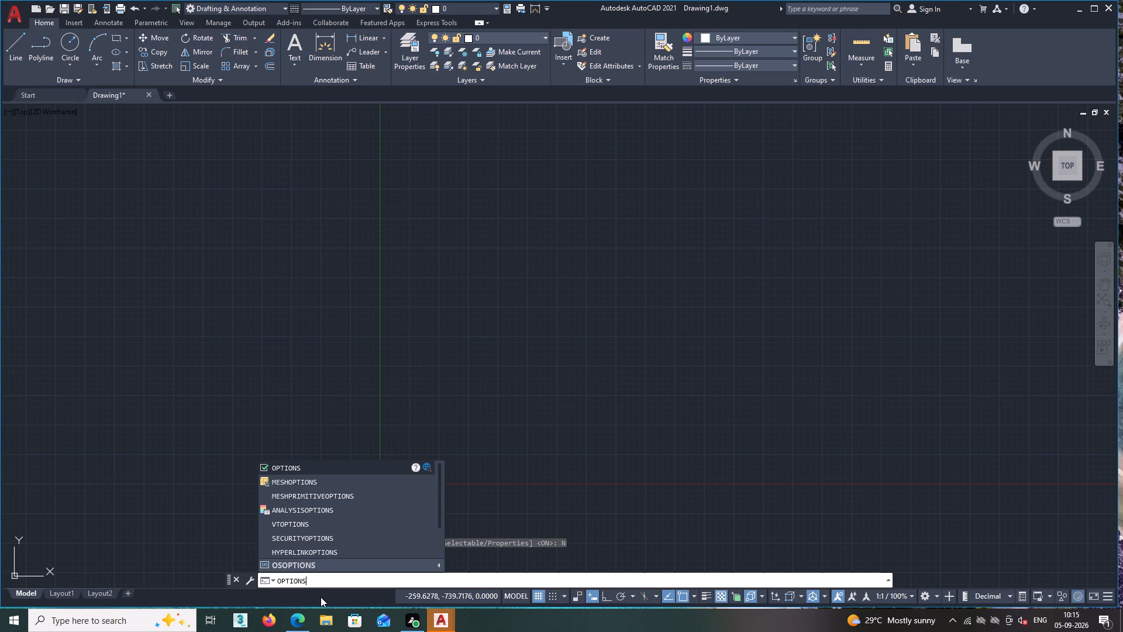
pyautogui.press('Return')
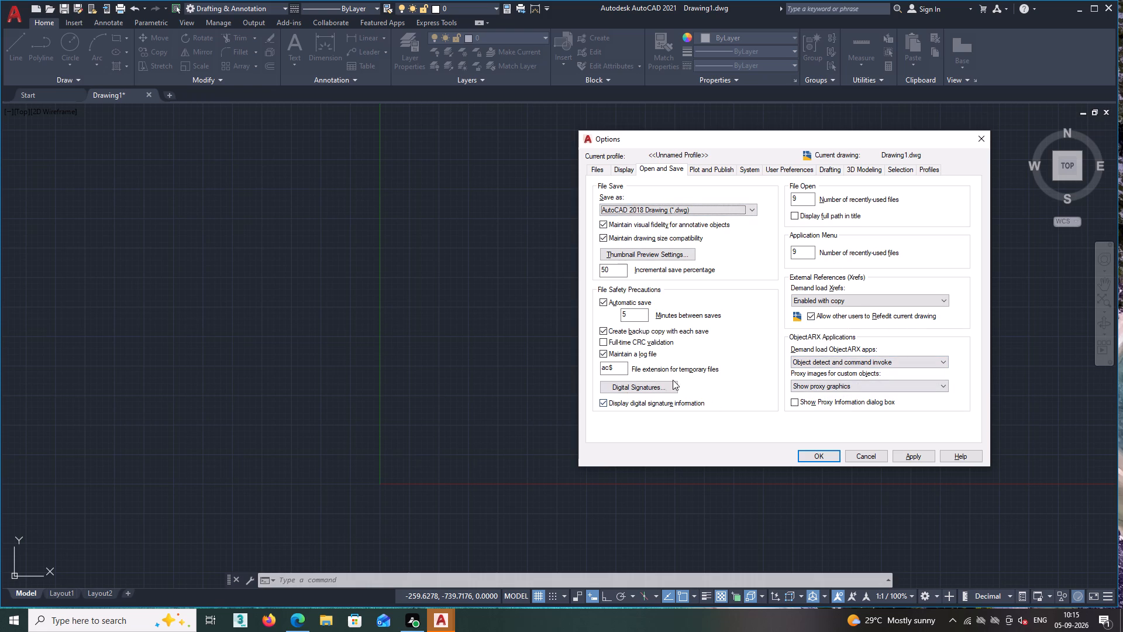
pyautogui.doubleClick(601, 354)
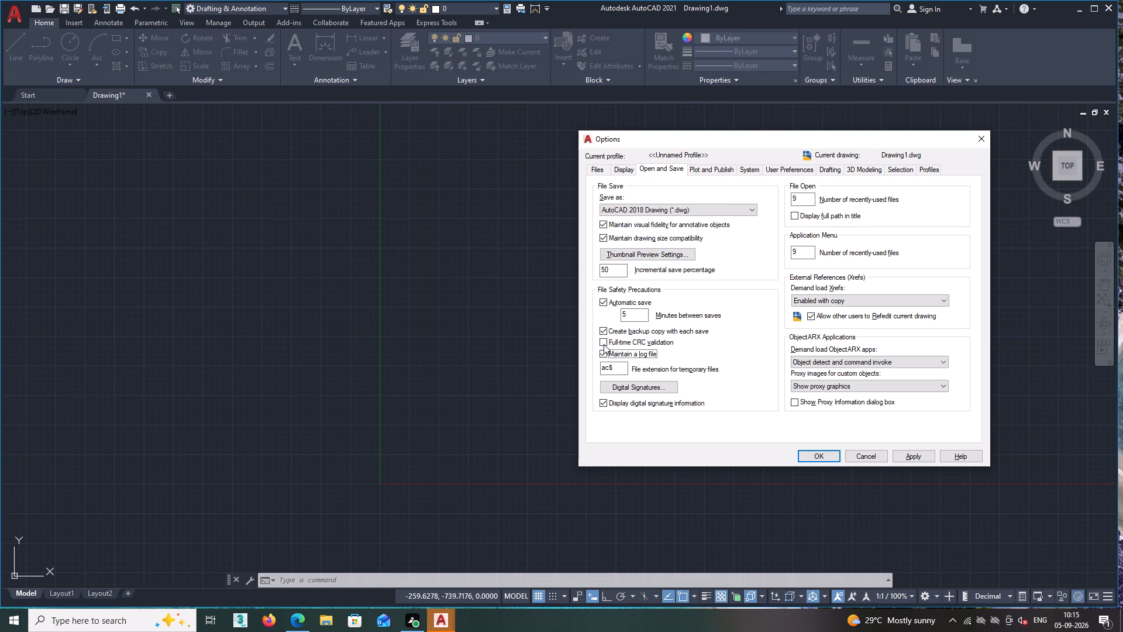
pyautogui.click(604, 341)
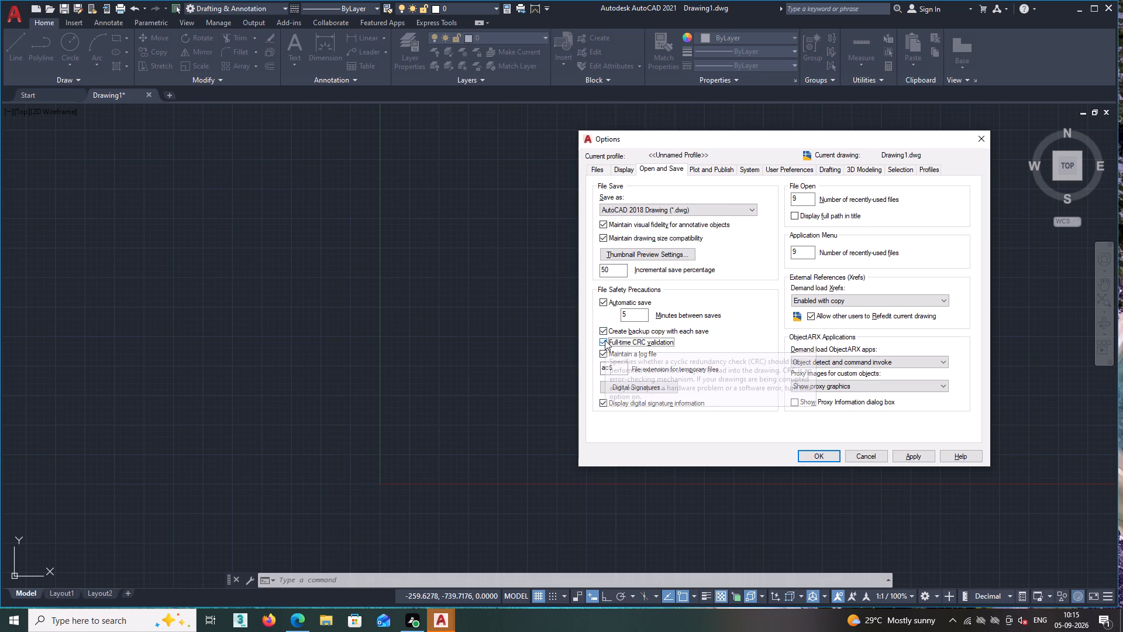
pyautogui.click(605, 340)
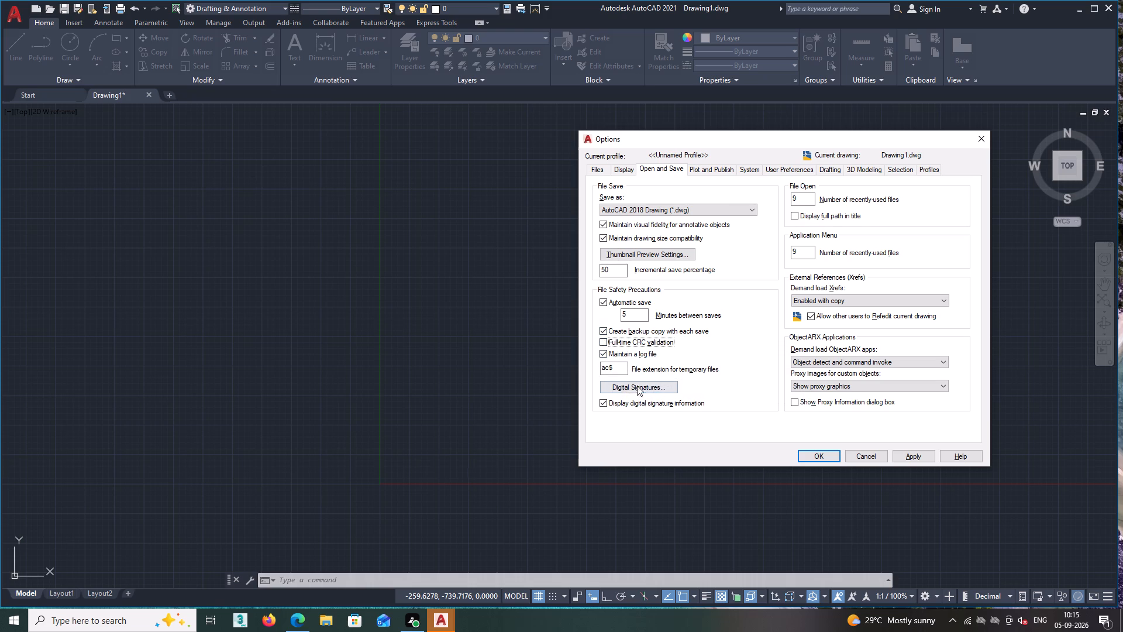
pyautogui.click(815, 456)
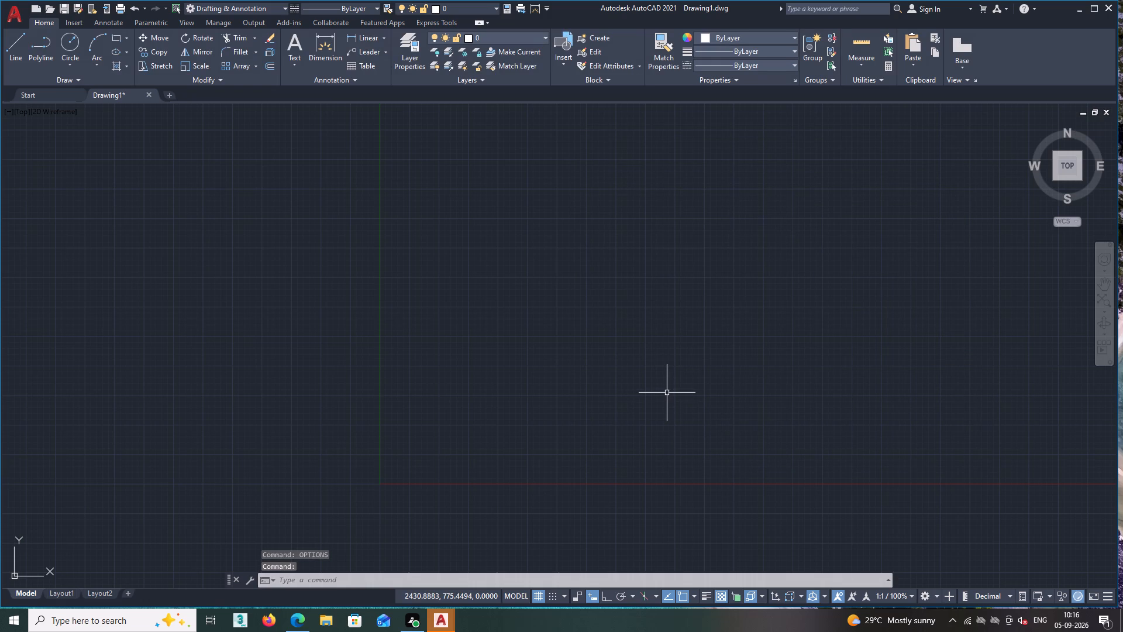
# Configure the drawing units to Engineering length with 0'-0" precision and an insertion scale in Inches.
pyautogui.write('UN')
pyautogui.press('space')
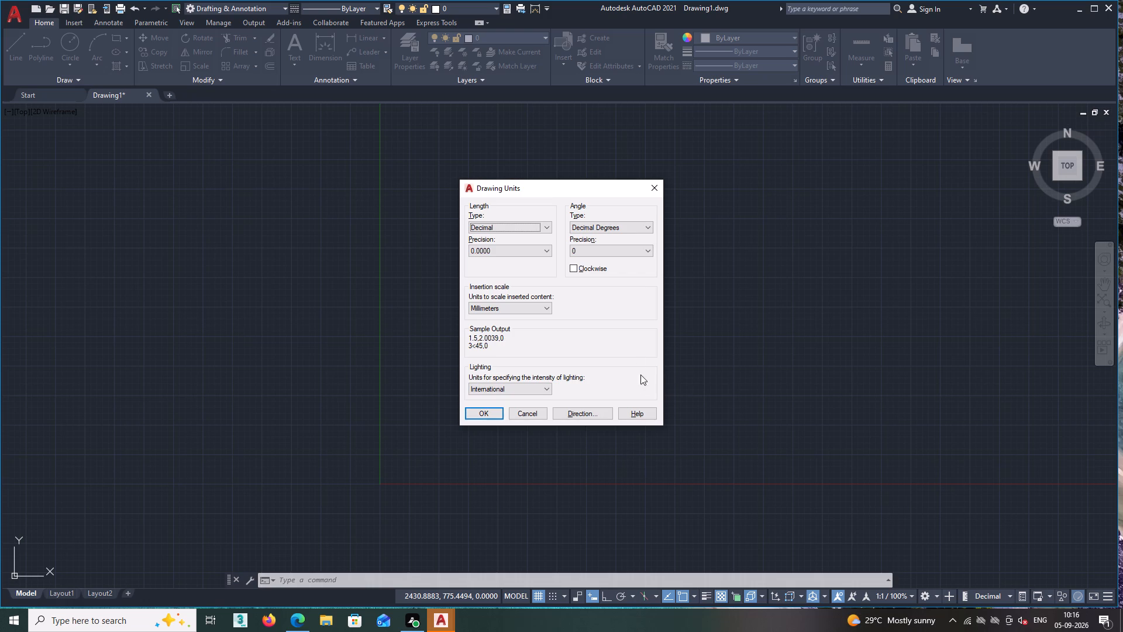
pyautogui.click(550, 227)
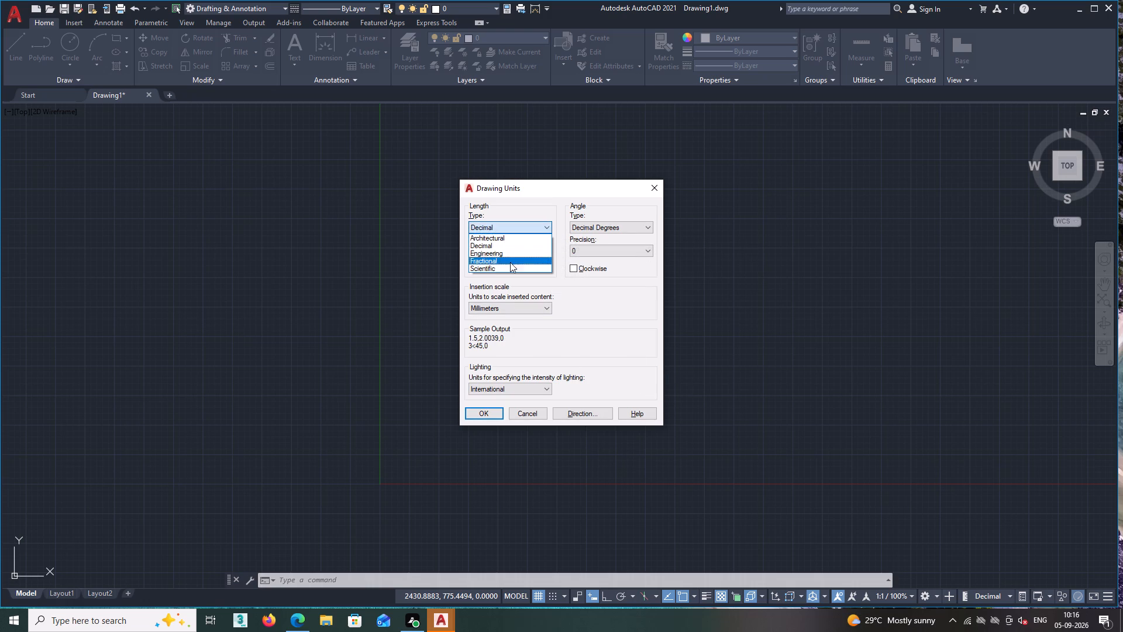
pyautogui.doubleClick(491, 253)
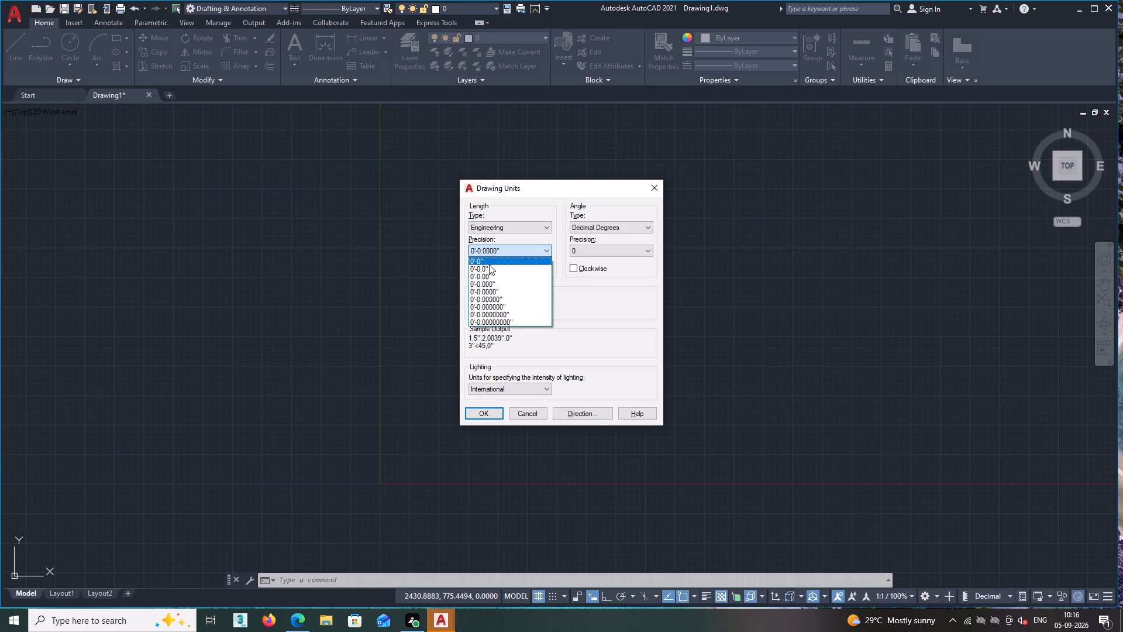
pyautogui.doubleClick(489, 265)
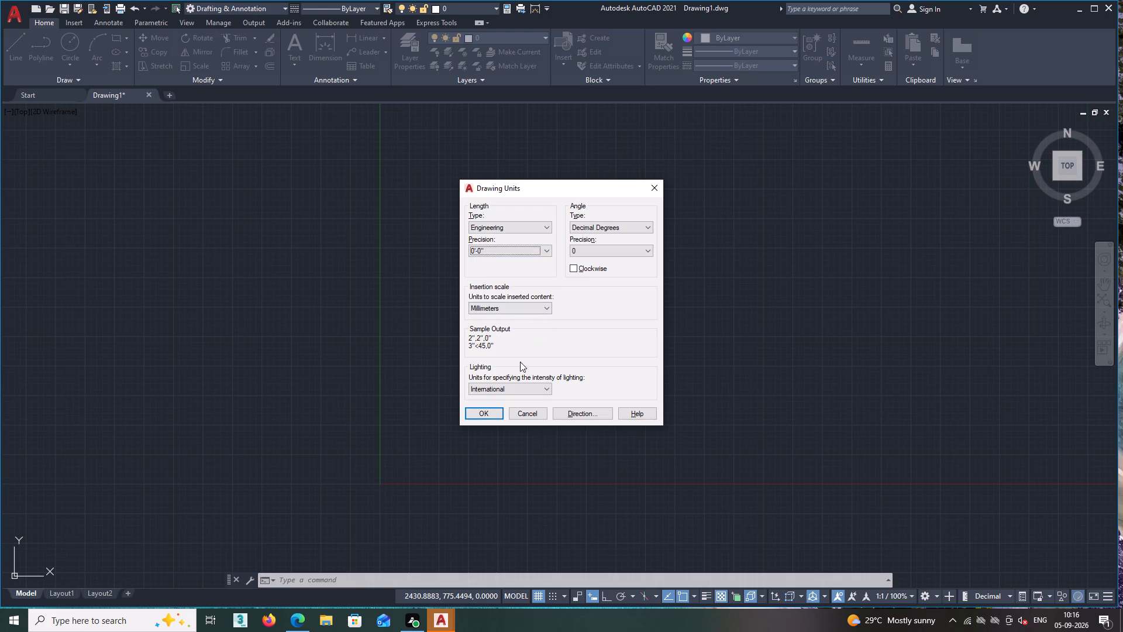
pyautogui.click(547, 308)
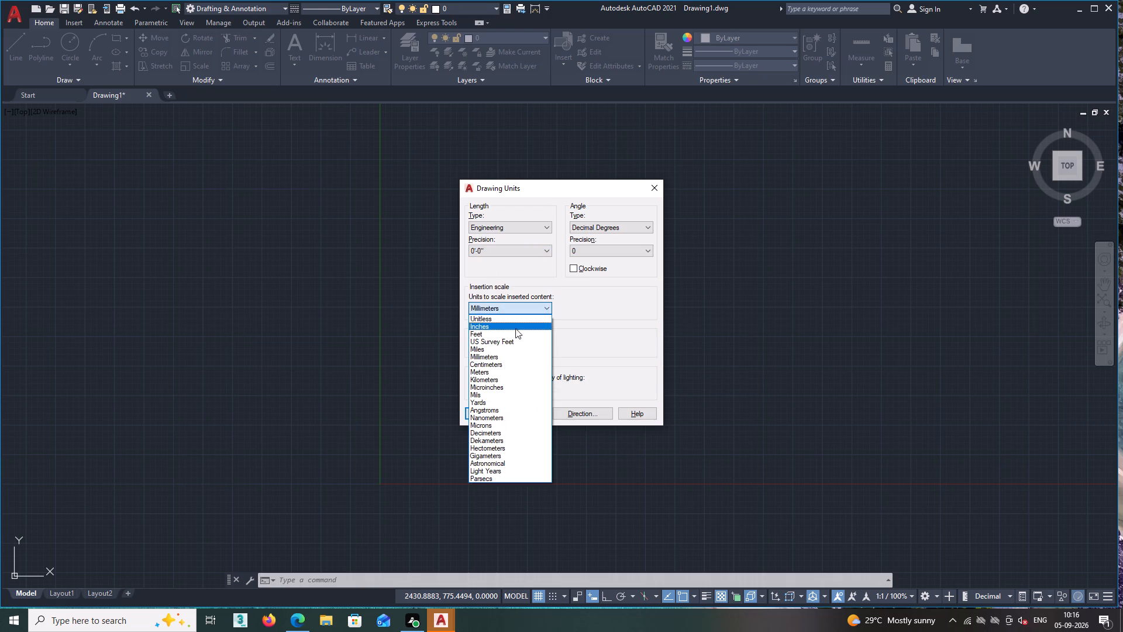
pyautogui.click(493, 325)
pyautogui.click(478, 412)
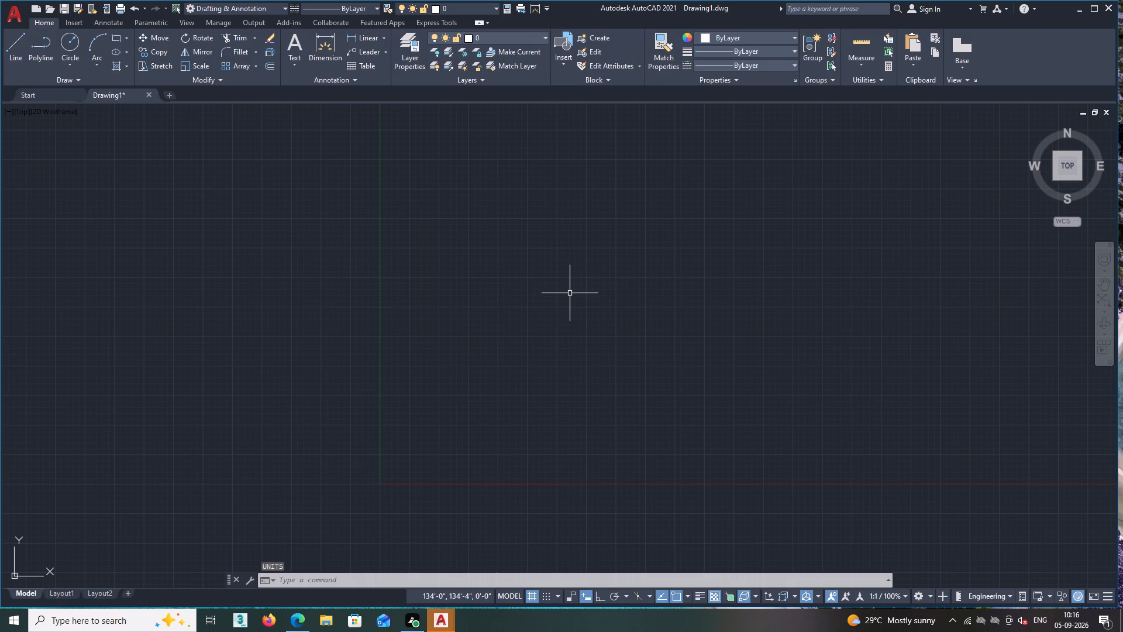
# Modify the ISO-25 dimension style's primary units to Engineering format with 0'-0.0" precision.
pyautogui.write('D')
pyautogui.press('space')
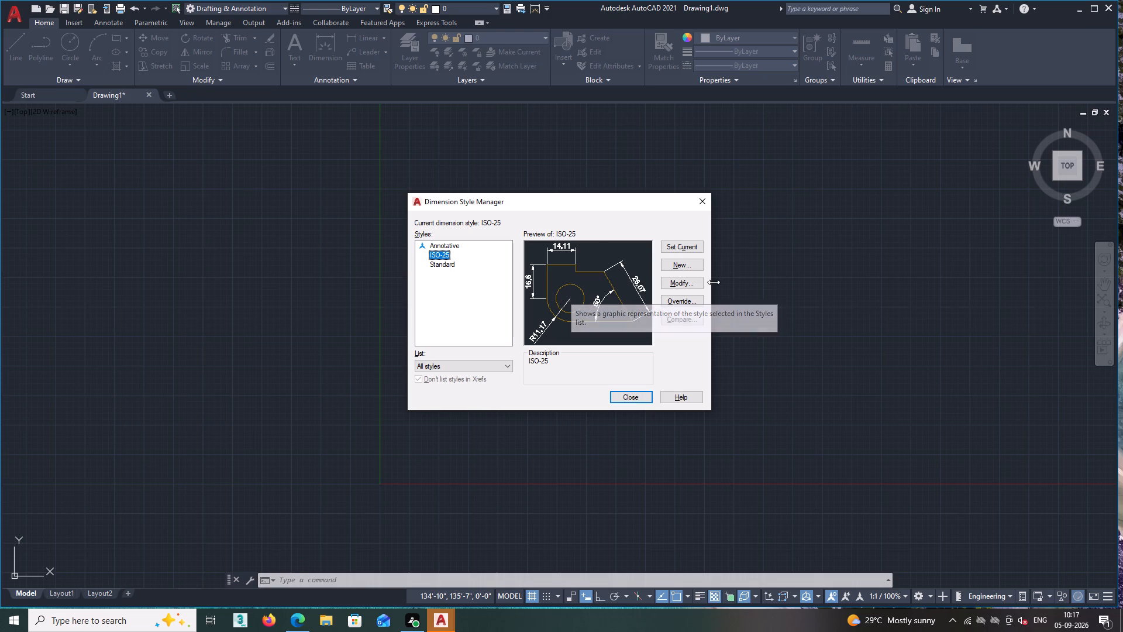
pyautogui.click(689, 284)
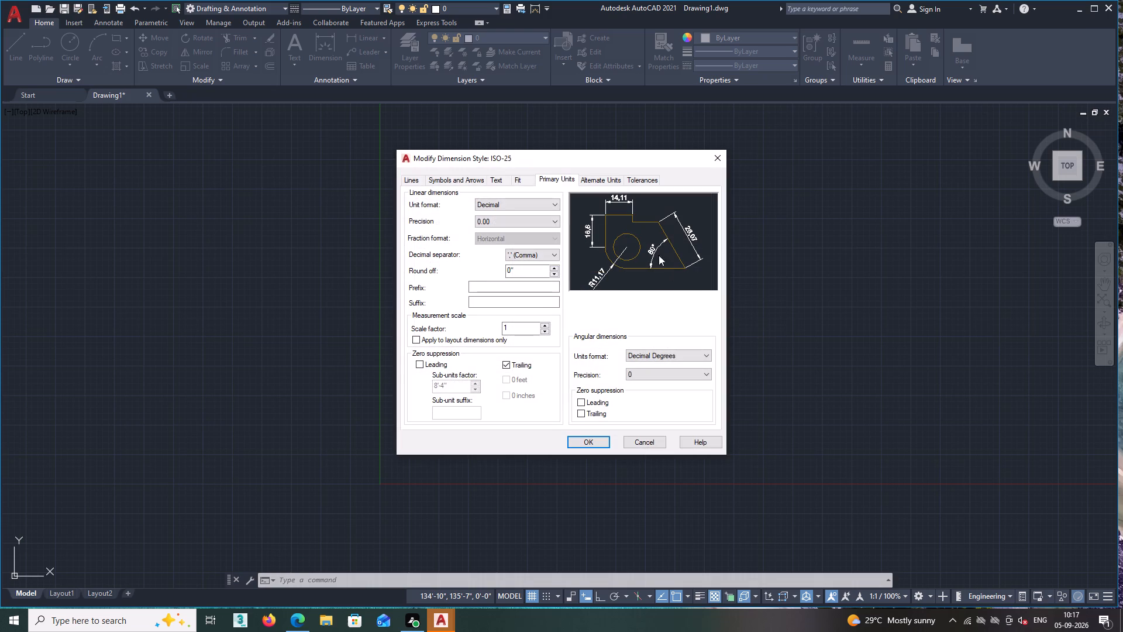
pyautogui.click(555, 202)
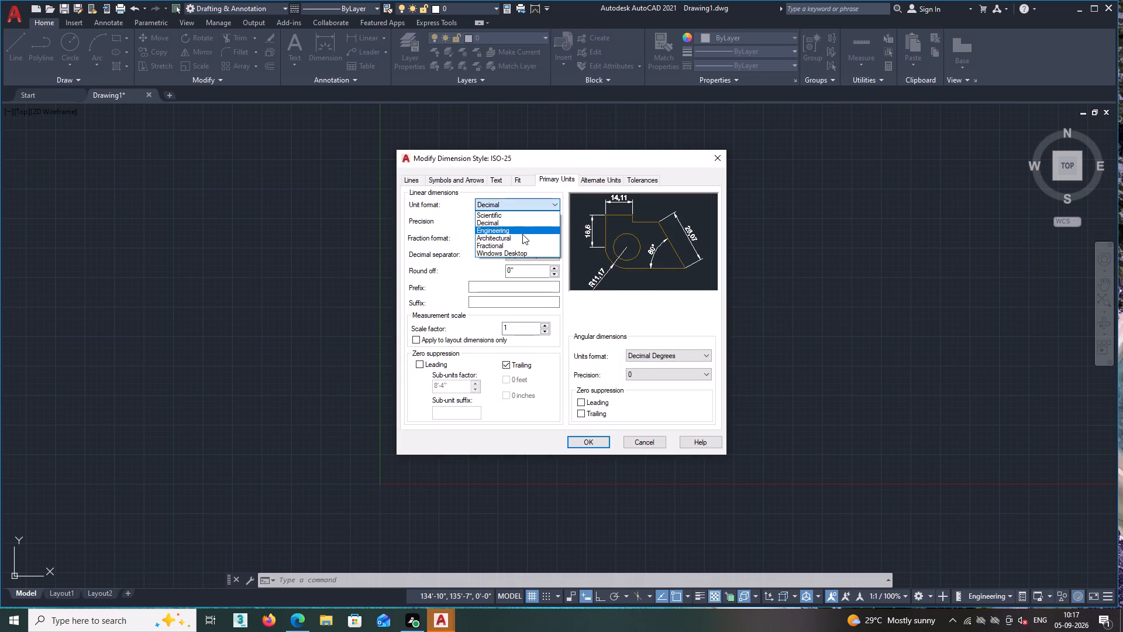
pyautogui.click(514, 229)
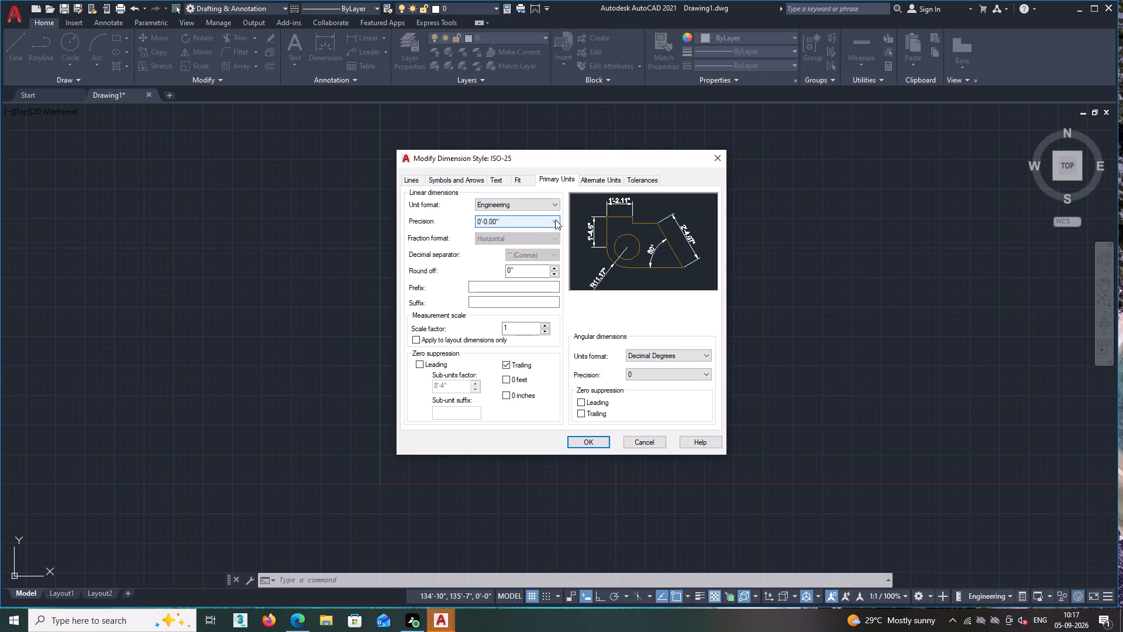
pyautogui.click(555, 219)
pyautogui.click(497, 239)
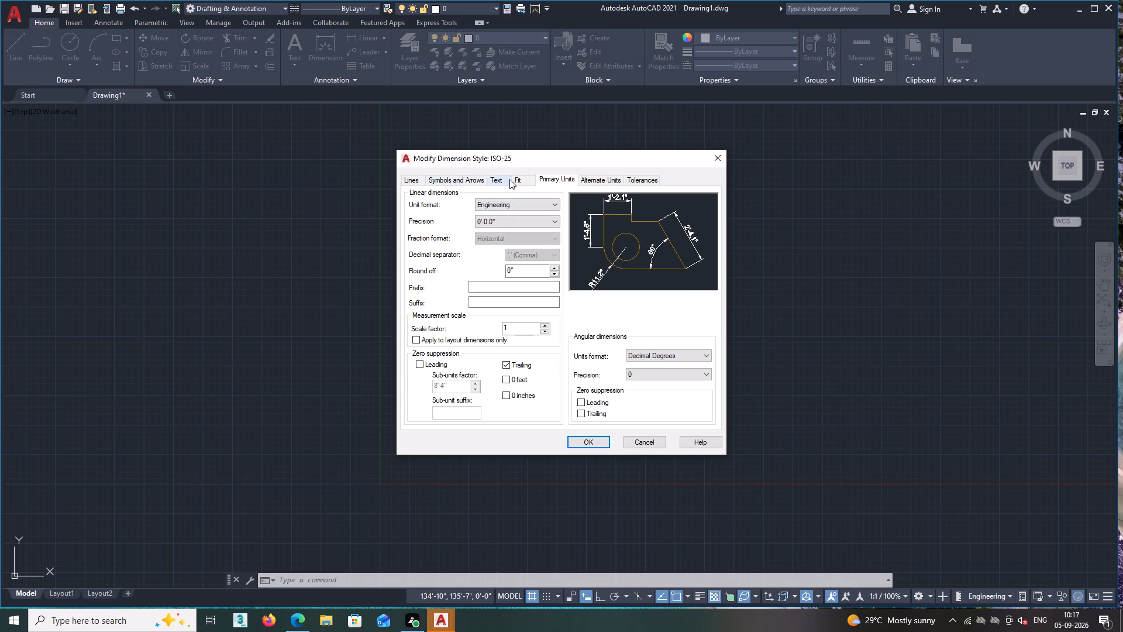
# Set the ISO-25 dimension style's text height to 1'-5.5" and close the style manager.
pyautogui.click(494, 180)
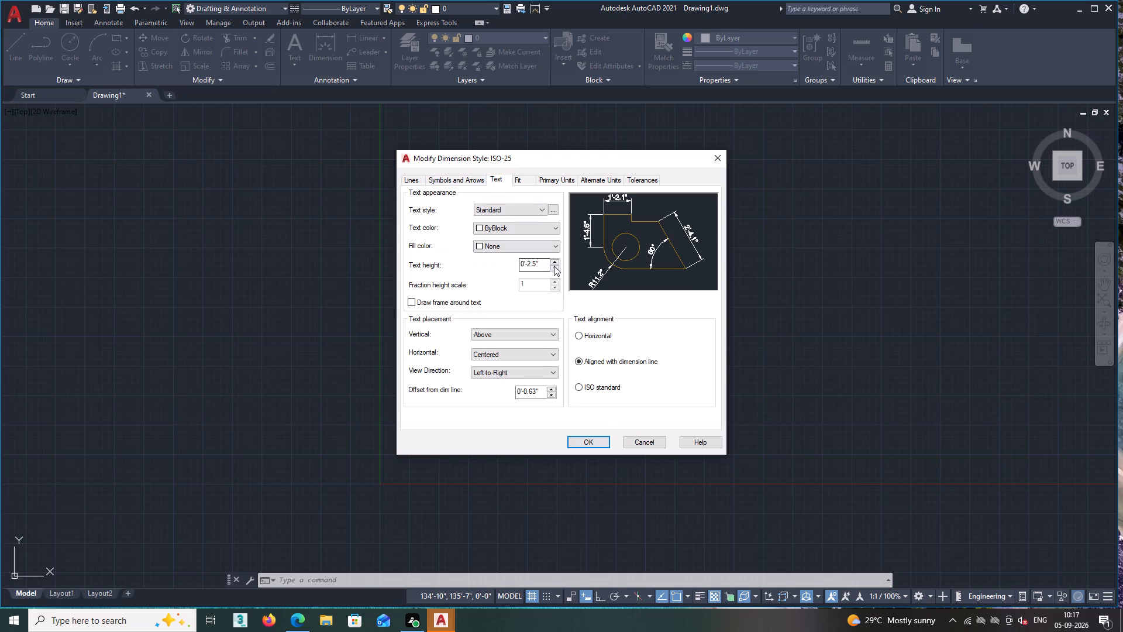
pyautogui.click(555, 260)
pyautogui.doubleClick(555, 260)
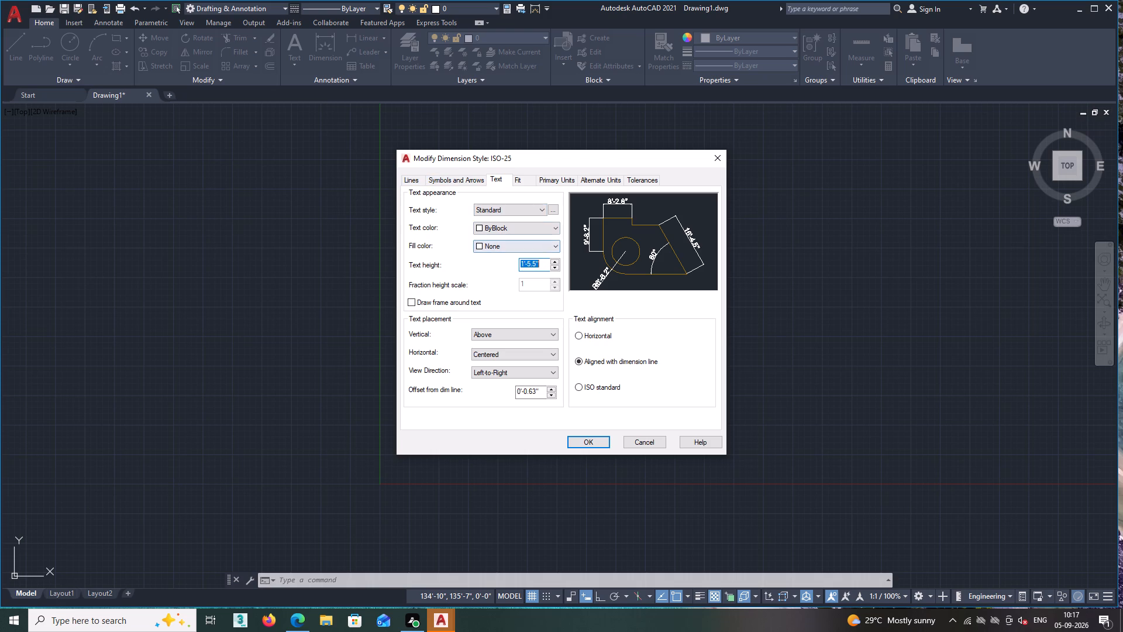
pyautogui.scroll(6, 551, 267)
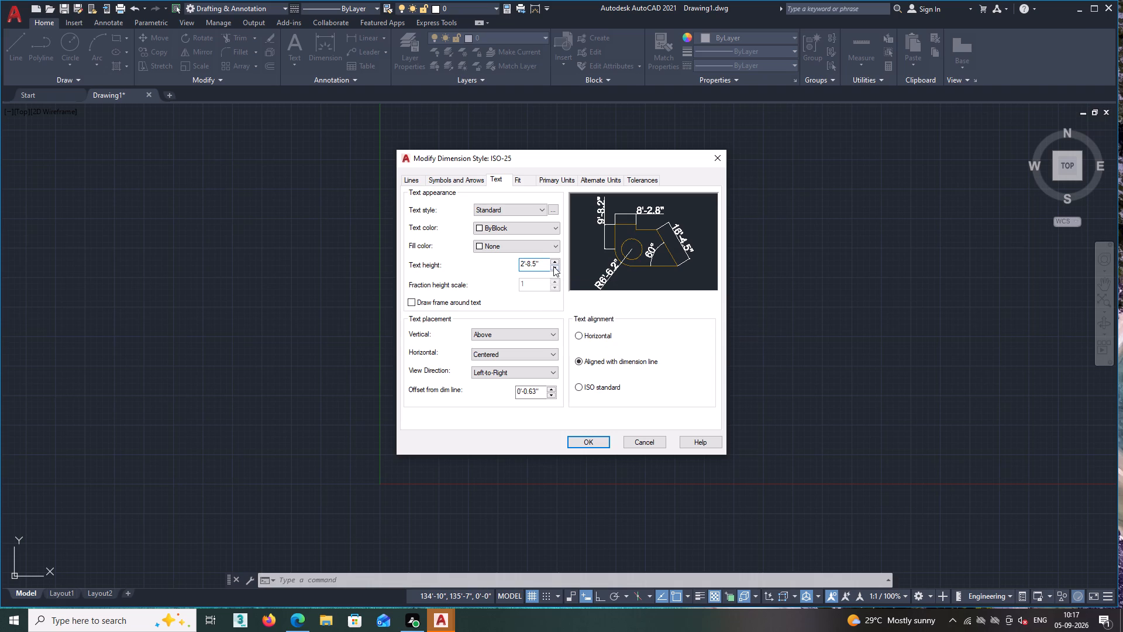
pyautogui.click(553, 266)
pyautogui.doubleClick(553, 266)
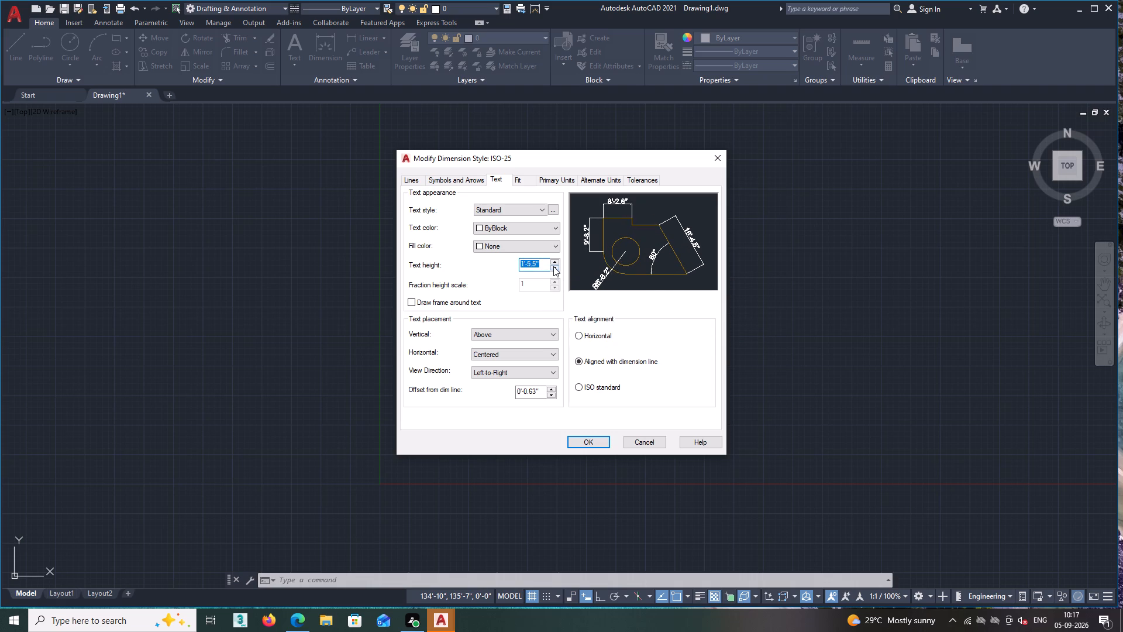
pyautogui.click(590, 439)
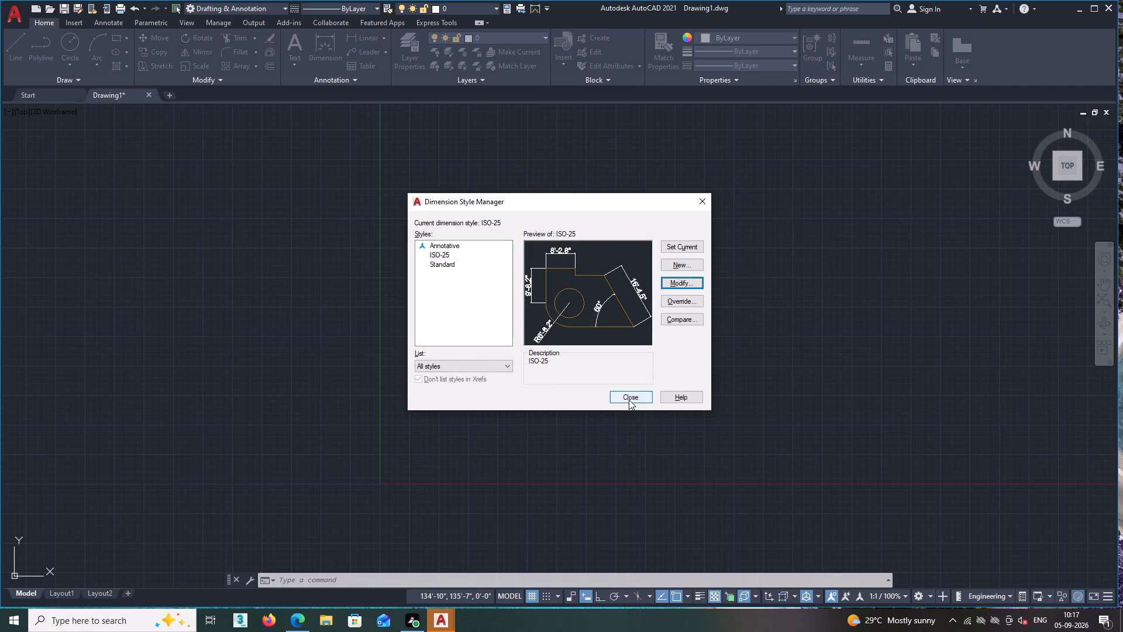
pyautogui.click(629, 400)
# With Ortho on, draw a 40' vertical line downward as the left side of the floor plan outline.
pyautogui.scroll(3, 542, 310)
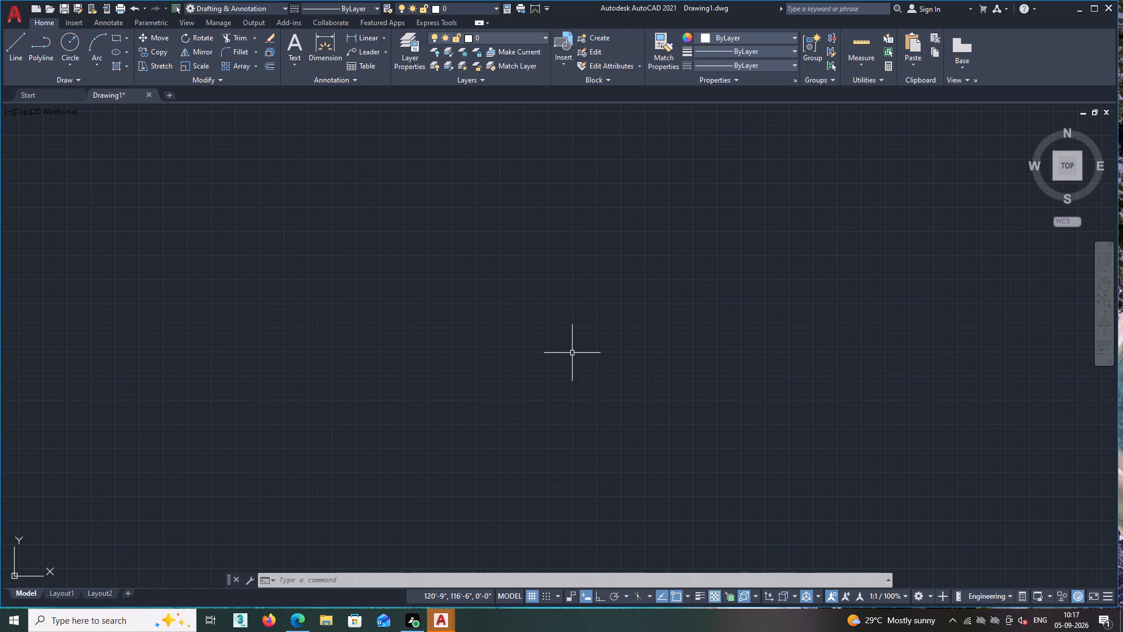
pyautogui.scroll(-2, 573, 353)
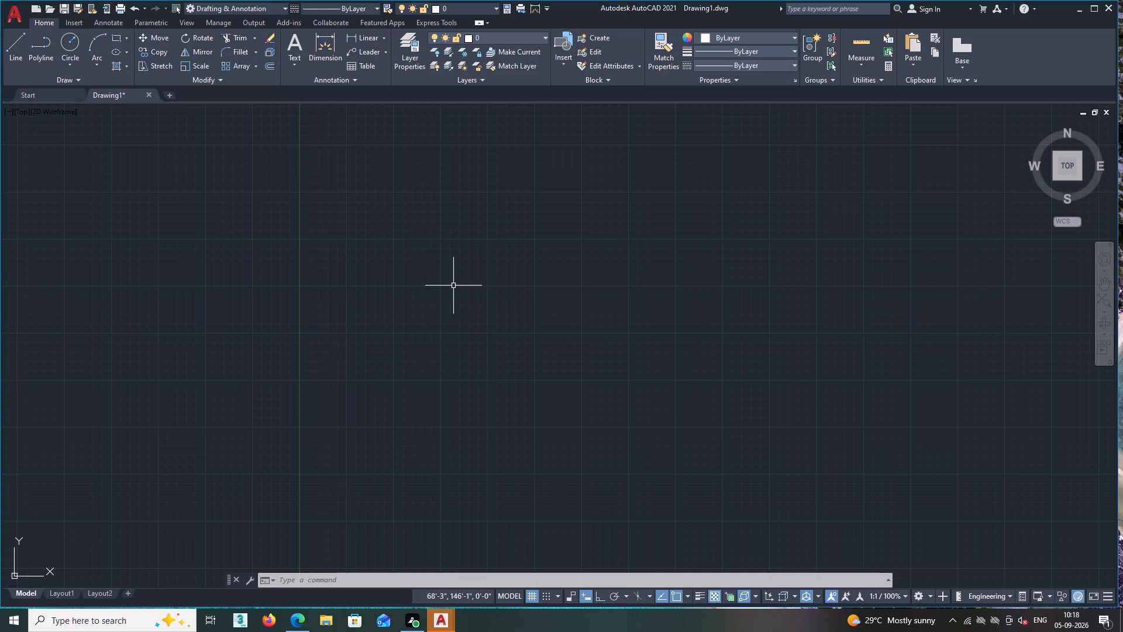
pyautogui.write('L')
pyautogui.press('space')
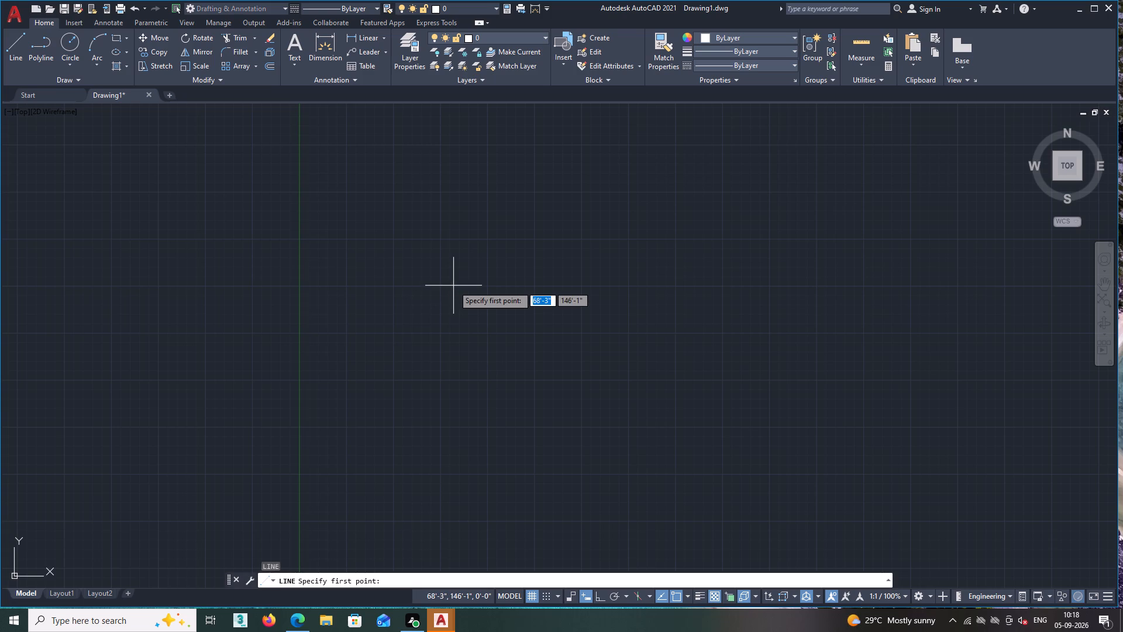
pyautogui.doubleClick(445, 159)
pyautogui.press('F8')
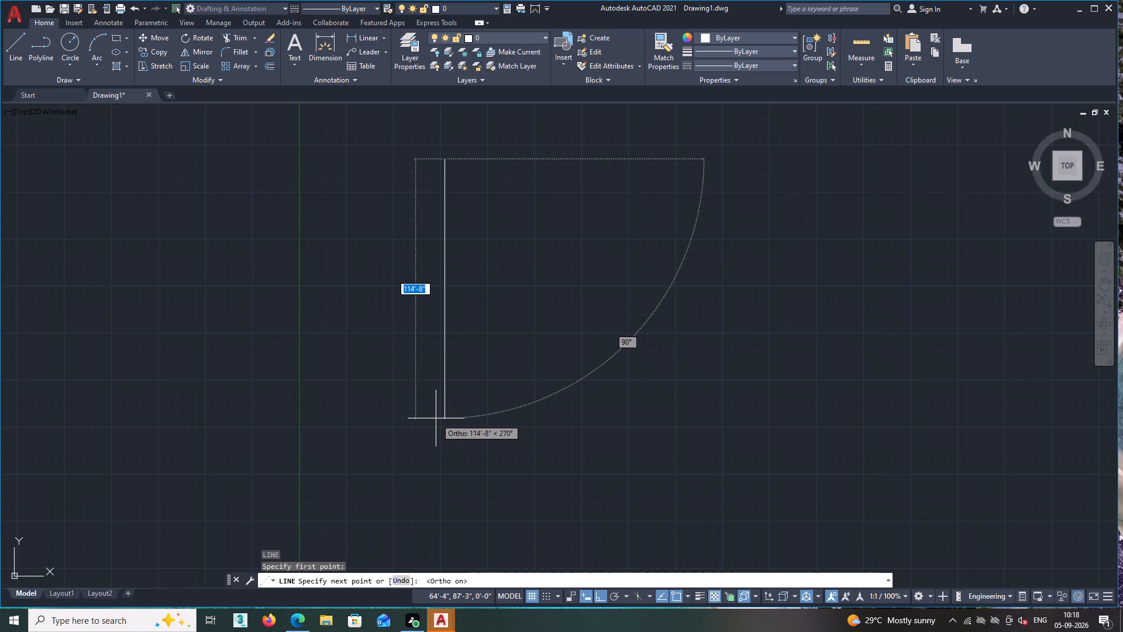
pyautogui.press('4')
pyautogui.press('0')
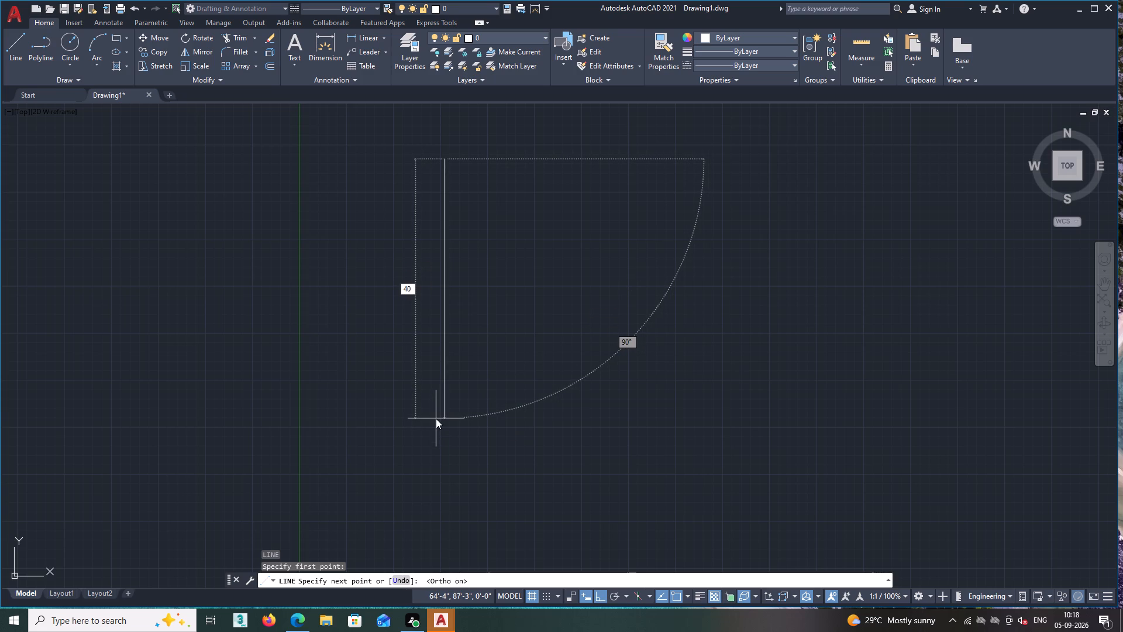
pyautogui.press('l')
pyautogui.press('BackSpace')
pyautogui.press("'")
pyautogui.press('Return')
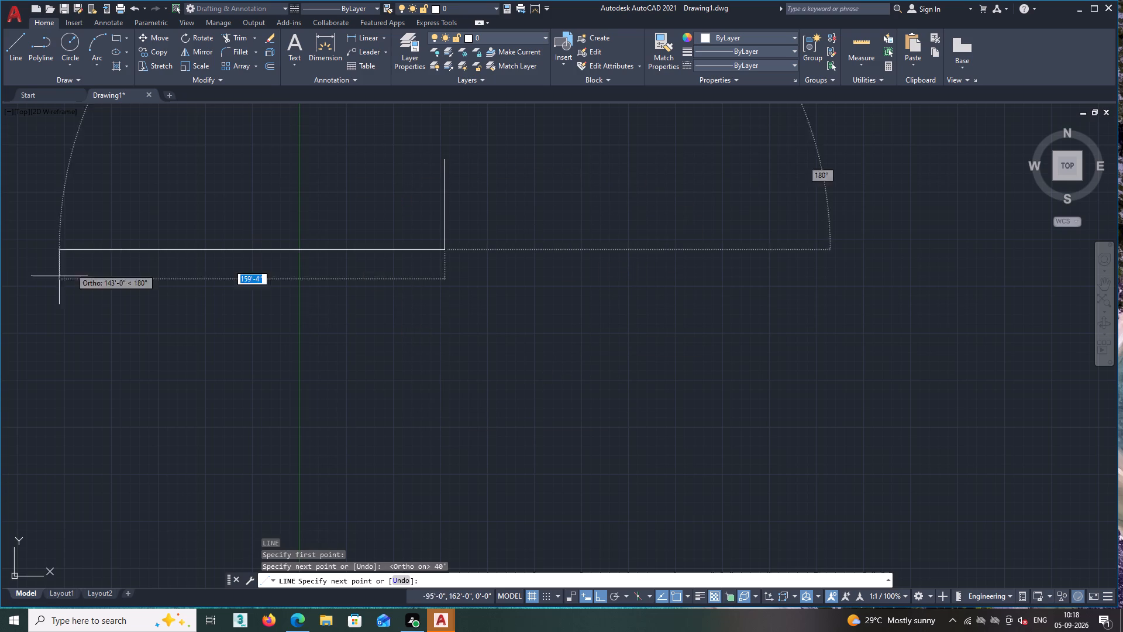
pyautogui.press('space')
# From the vertical line's top end, draw a 28' line to the right and a 40' line straight down.
pyautogui.press('space')
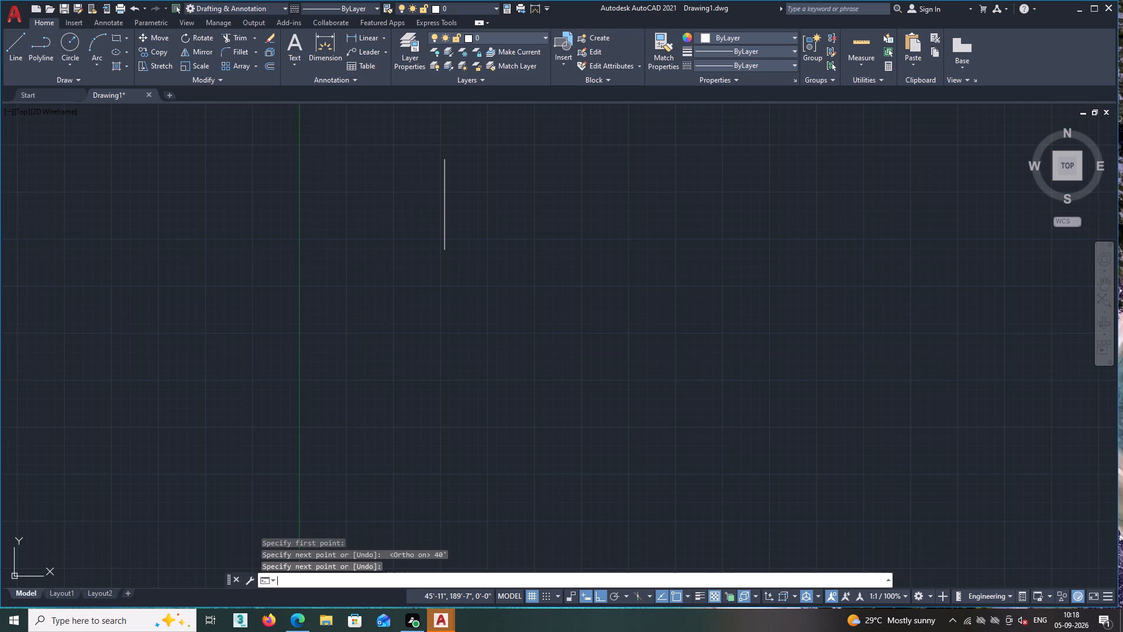
pyautogui.click(442, 159)
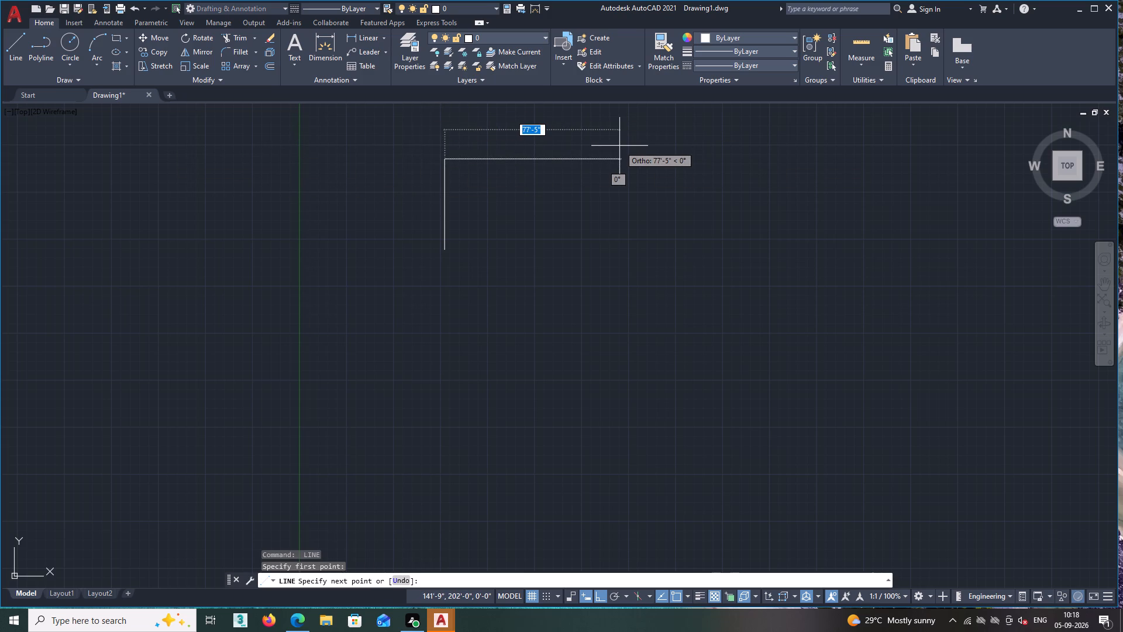
pyautogui.press('2')
pyautogui.write("8'")
pyautogui.press('Return')
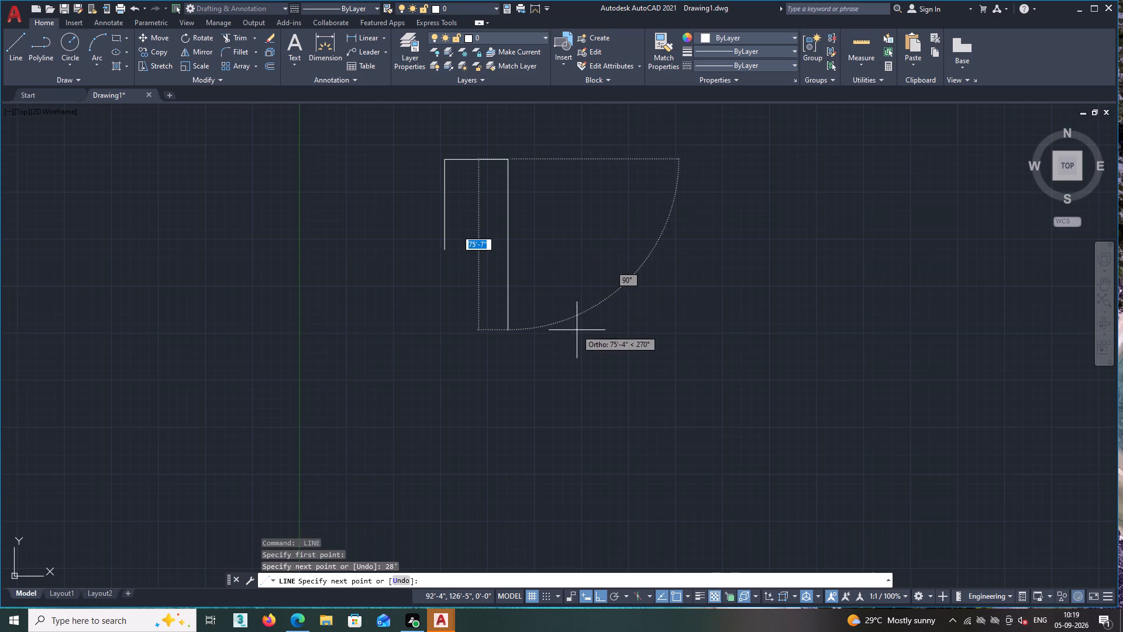
pyautogui.scroll(2, 482, 335)
pyautogui.scroll(-2, 545, 289)
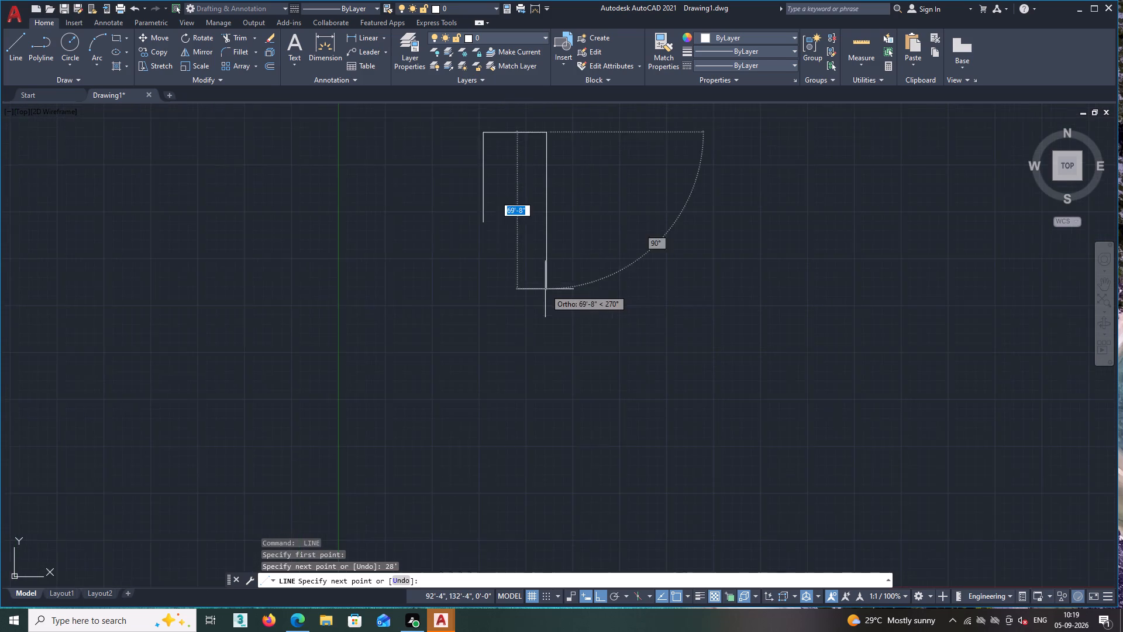
pyautogui.scroll(-3, 545, 289)
pyautogui.scroll(2, 525, 338)
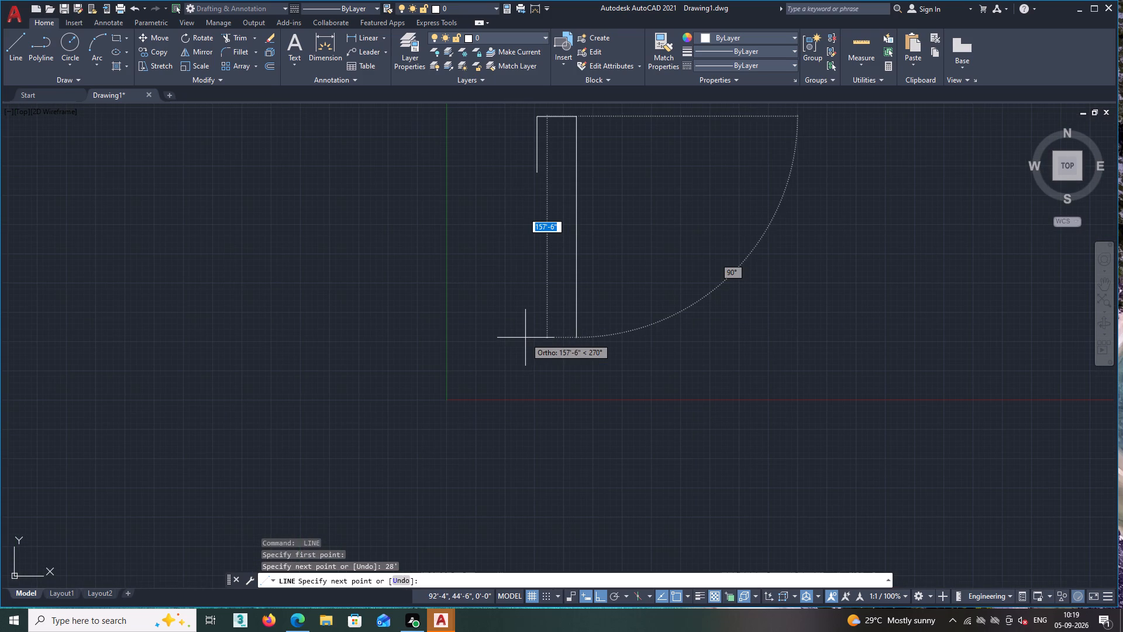
pyautogui.press('4')
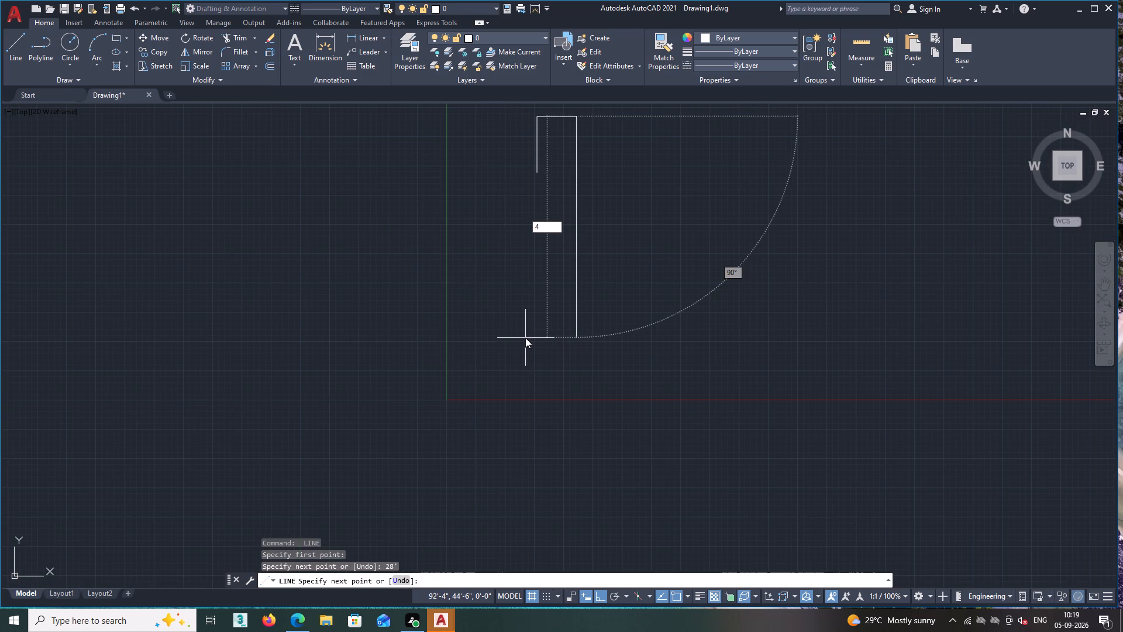
pyautogui.write("0'")
pyautogui.press('Return')
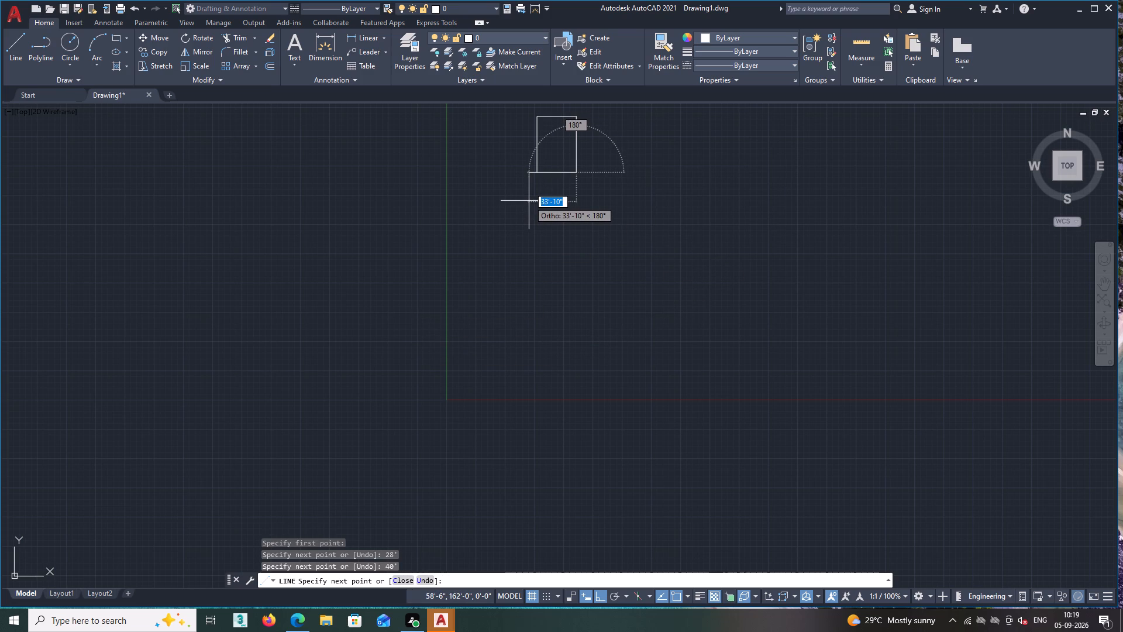
# Close the outline with a 28' bottom line running left to the first vertical line's lower end.
pyautogui.scroll(2, 529, 201)
pyautogui.scroll(-4, 529, 198)
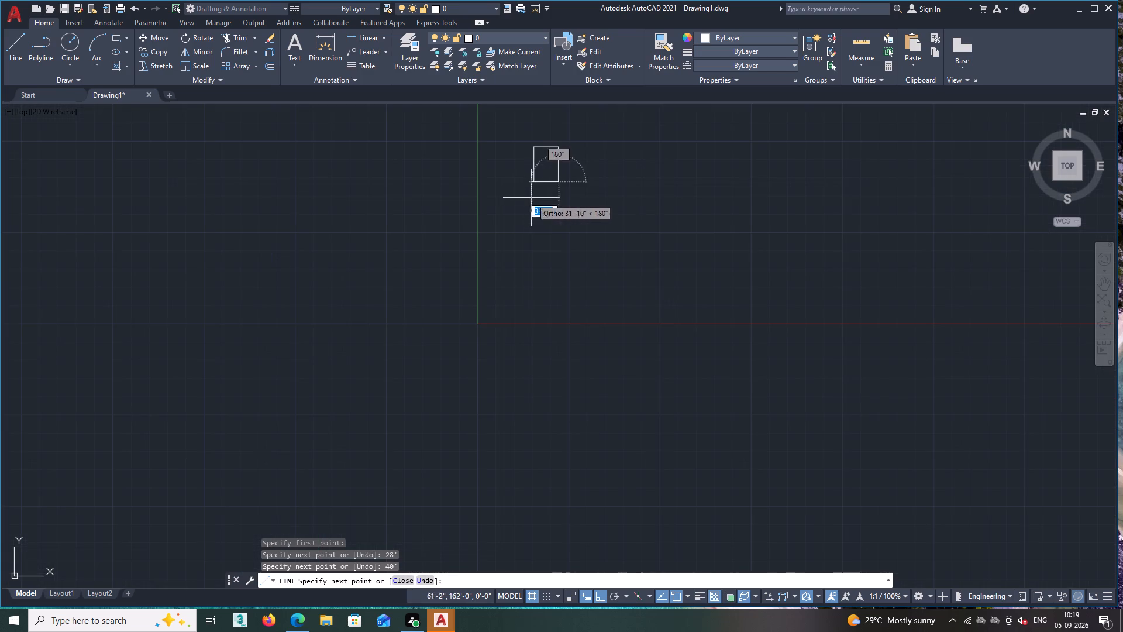
pyautogui.scroll(4, 511, 166)
pyautogui.scroll(1, 661, 271)
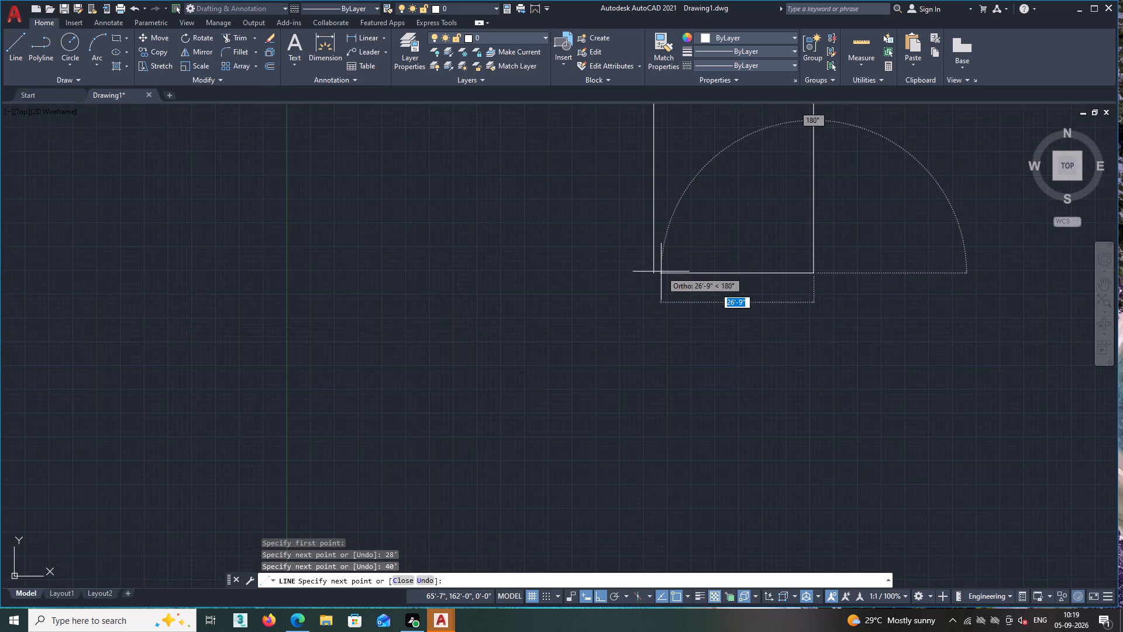
pyautogui.scroll(4, 661, 272)
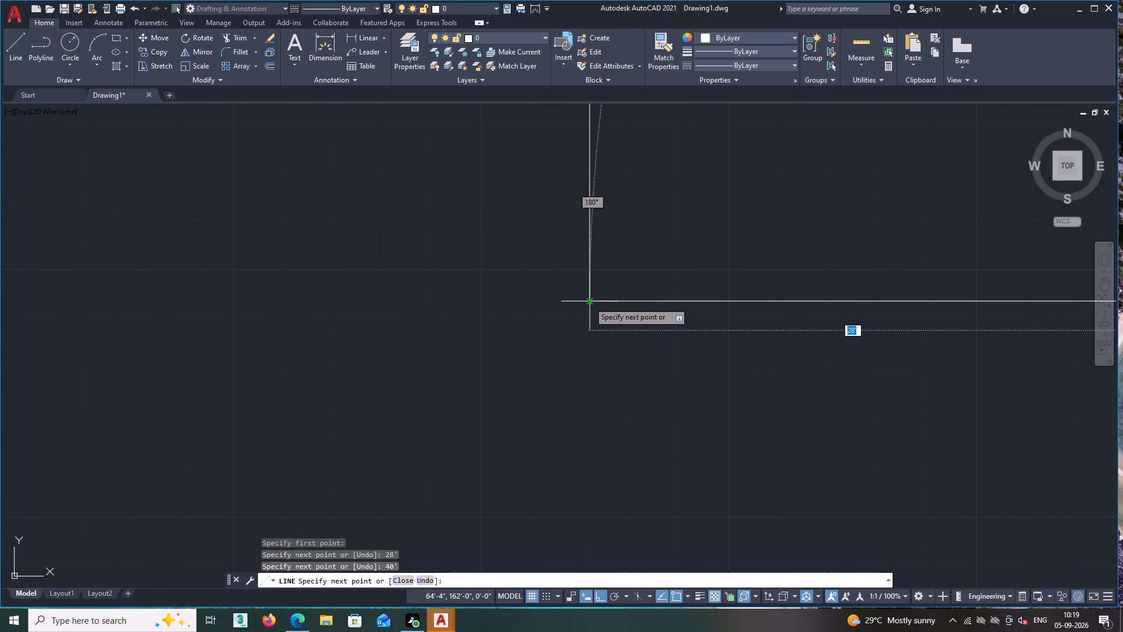
pyautogui.write("28'")
pyautogui.press('Return')
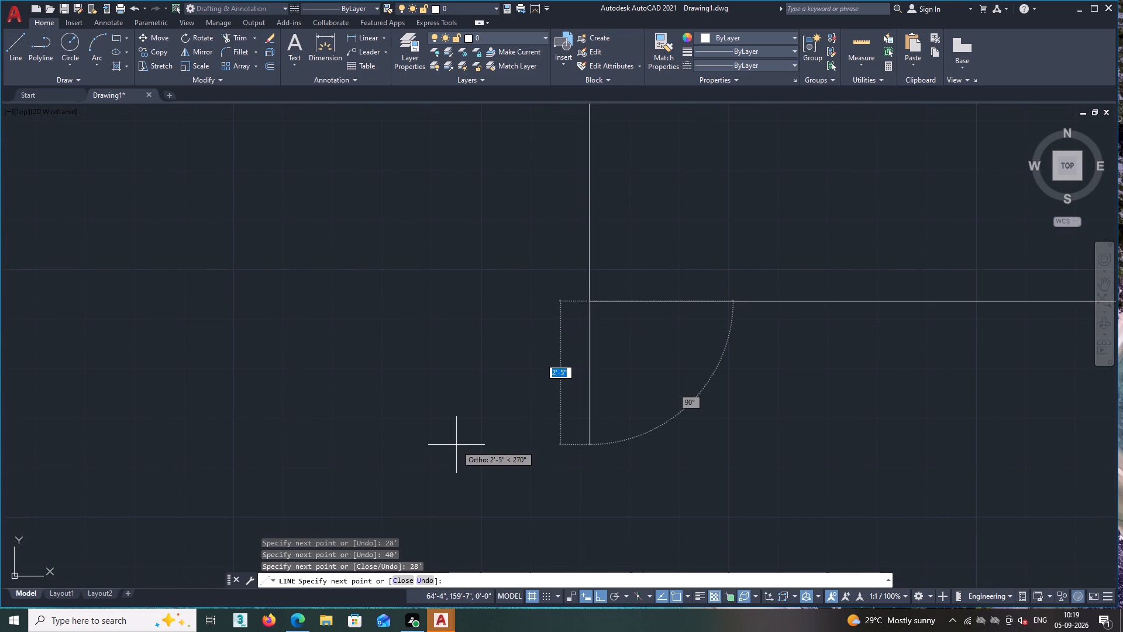
pyautogui.press('Escape')
# Zoom to the drawing extents and examine the completed rectangular outline.
pyautogui.scroll(3, 578, 277)
pyautogui.scroll(3, 626, 376)
pyautogui.scroll(2, 656, 416)
pyautogui.scroll(-13, 657, 407)
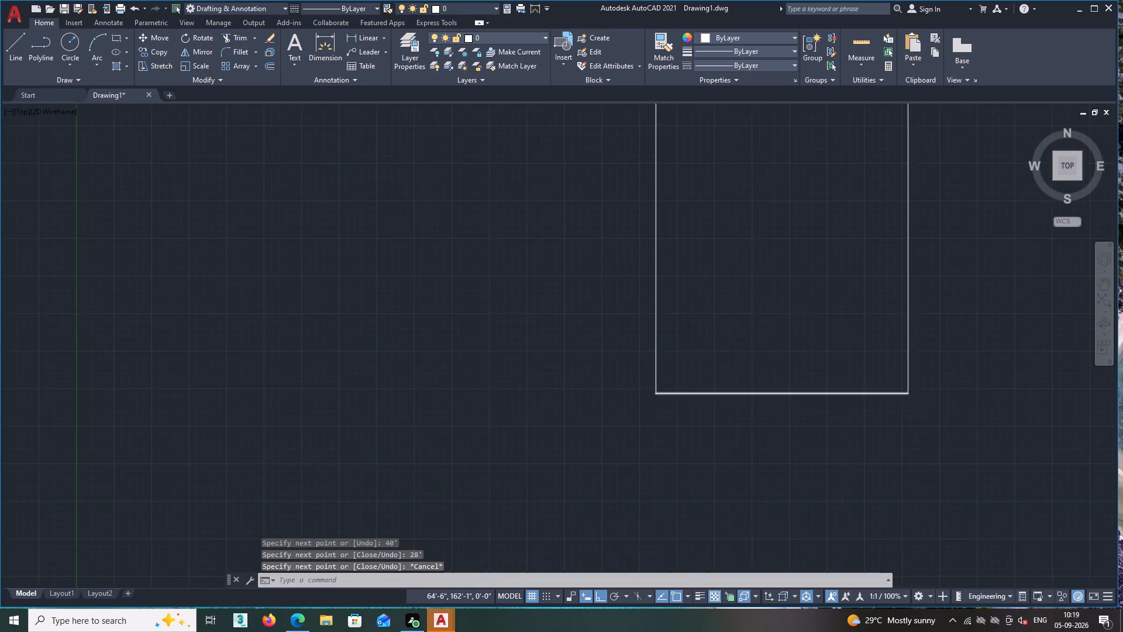
pyautogui.scroll(-7, 657, 393)
pyautogui.moveTo(663, 387); pyautogui.dragTo(553, 391, button='middle')
pyautogui.scroll(4, 551, 397)
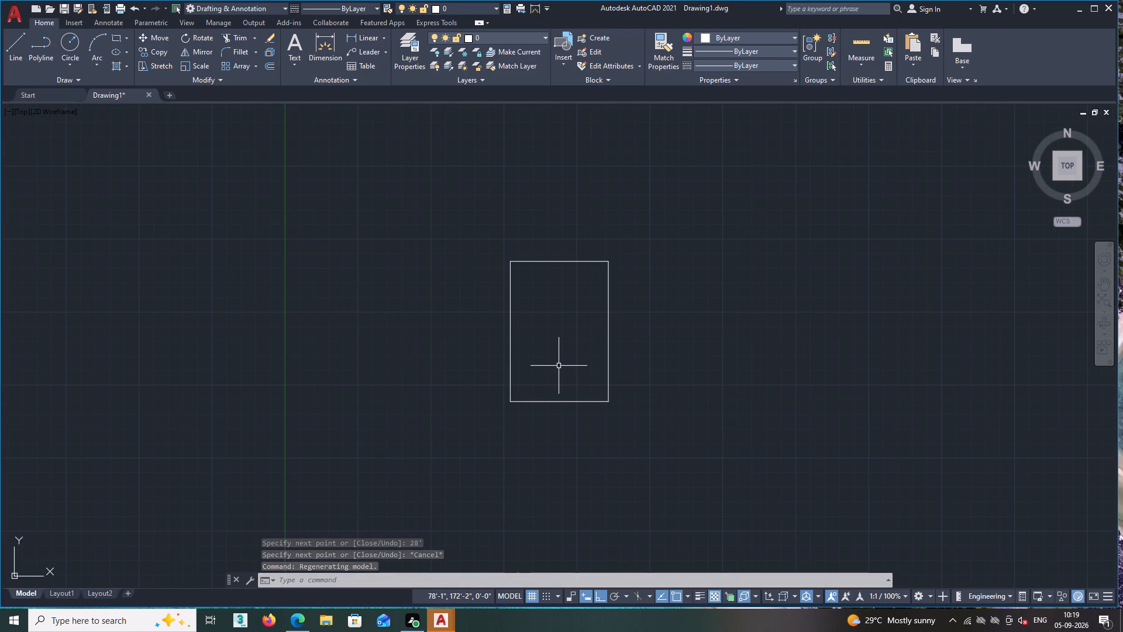
pyautogui.write('Z E')
pyautogui.press('space')
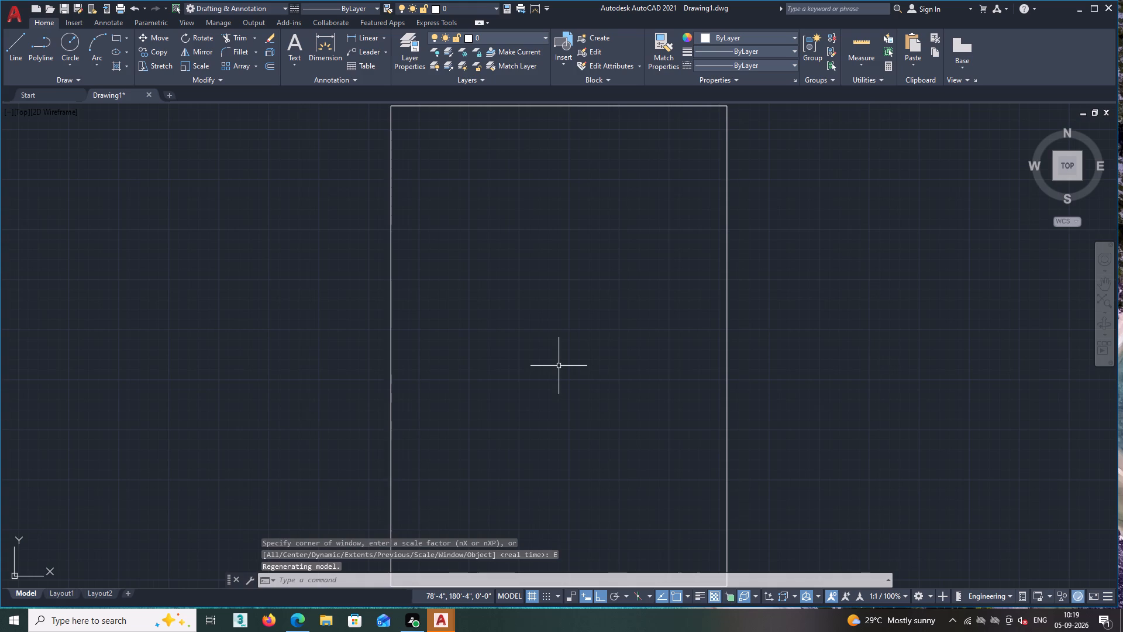
pyautogui.scroll(-1, 559, 366)
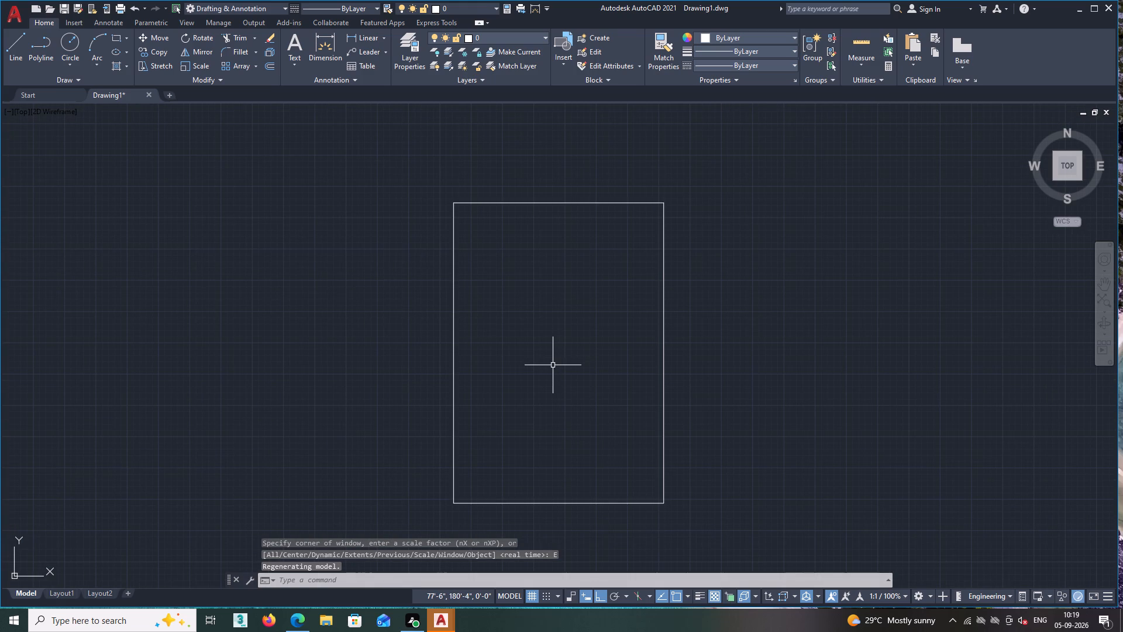
pyautogui.press('Escape')
pyautogui.press('Escape')
pyautogui.press('Escape')
pyautogui.press('Escape')
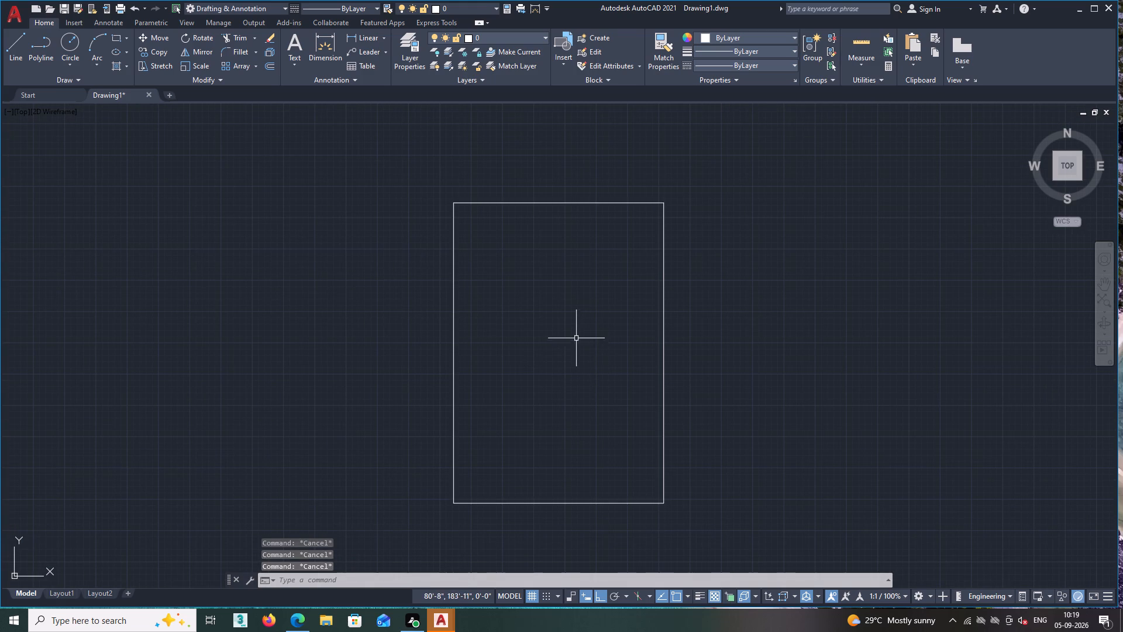
pyautogui.press('Escape')
pyautogui.press('Escape')
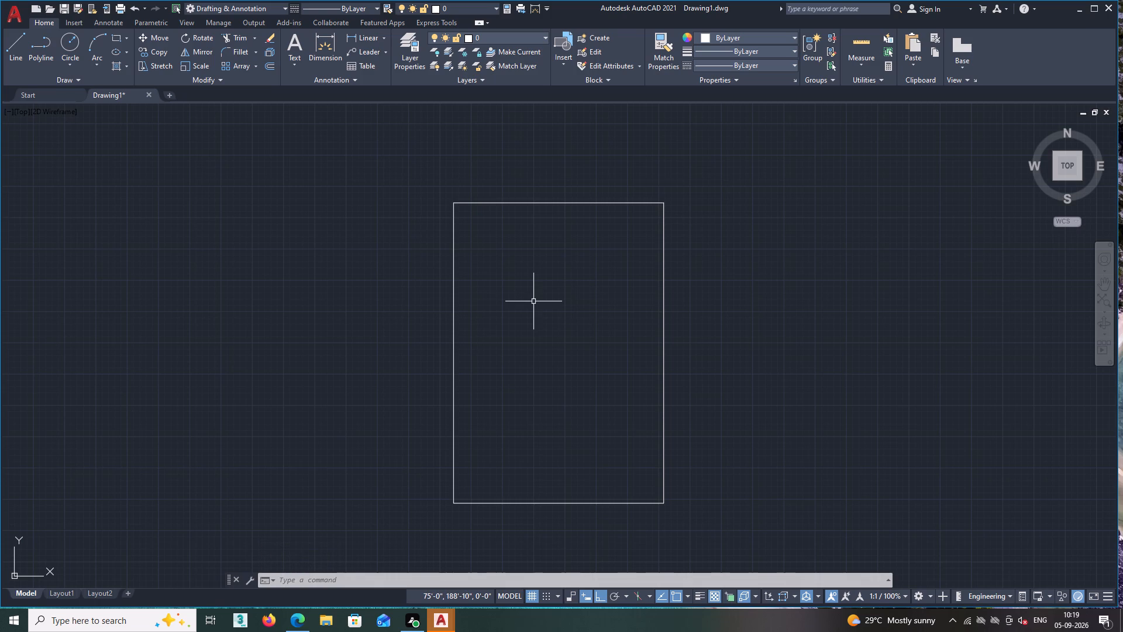
# Offset the outline's left, top and right lines inward by 9" to form the outer walls' inner faces.
pyautogui.press('0')
pyautogui.press('BackSpace')
pyautogui.write('O')
pyautogui.press('space')
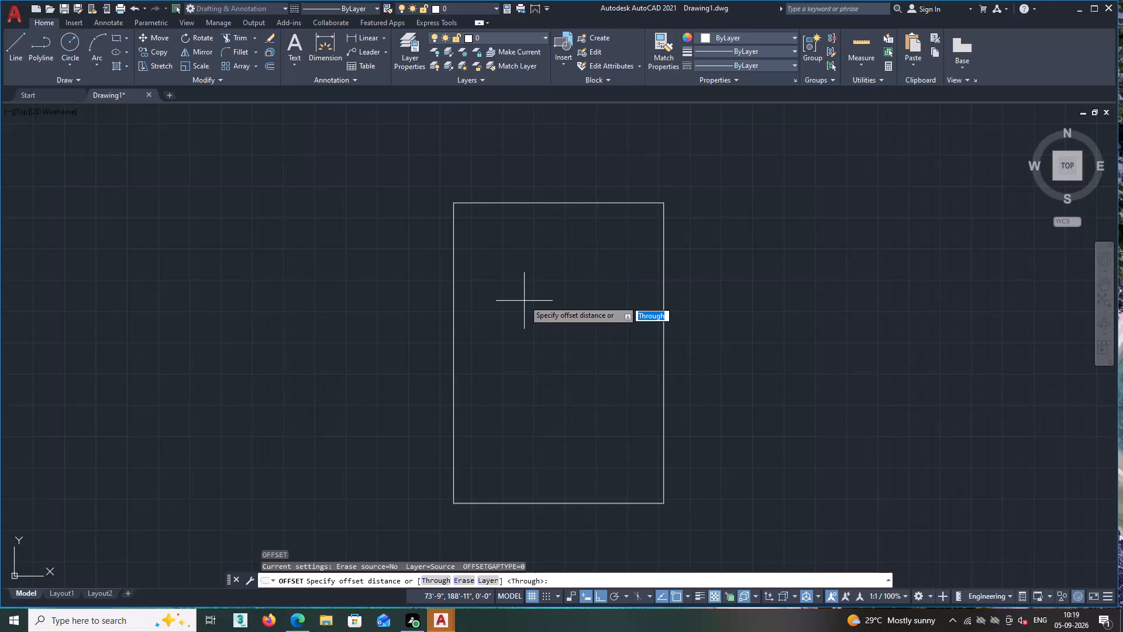
pyautogui.write('9"')
pyautogui.press('Return')
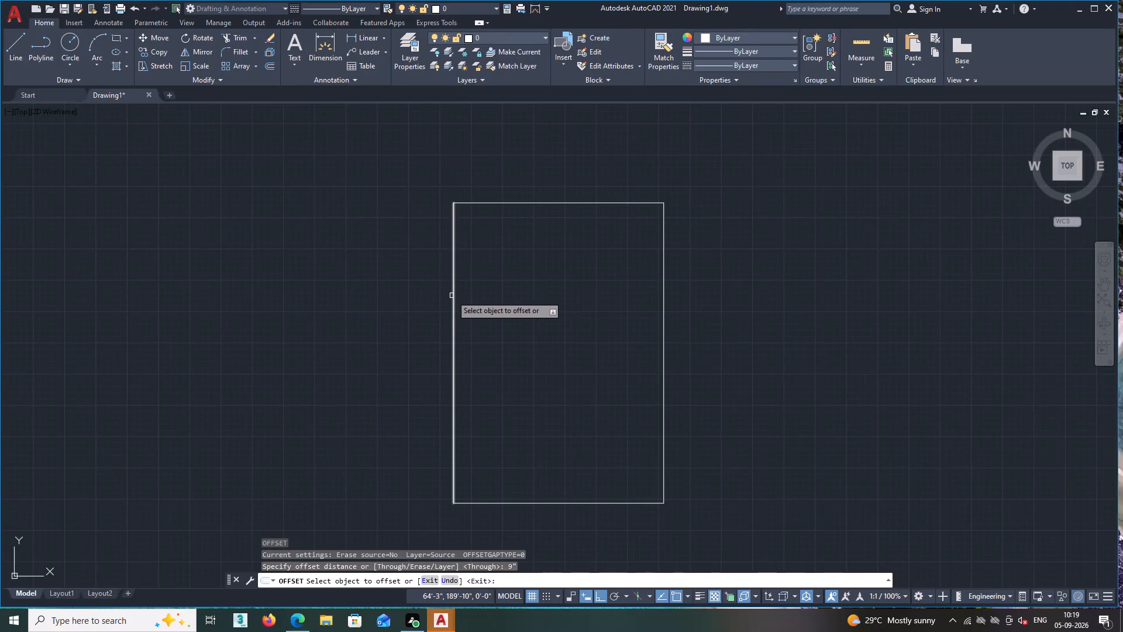
pyautogui.click(454, 298)
pyautogui.click(500, 300)
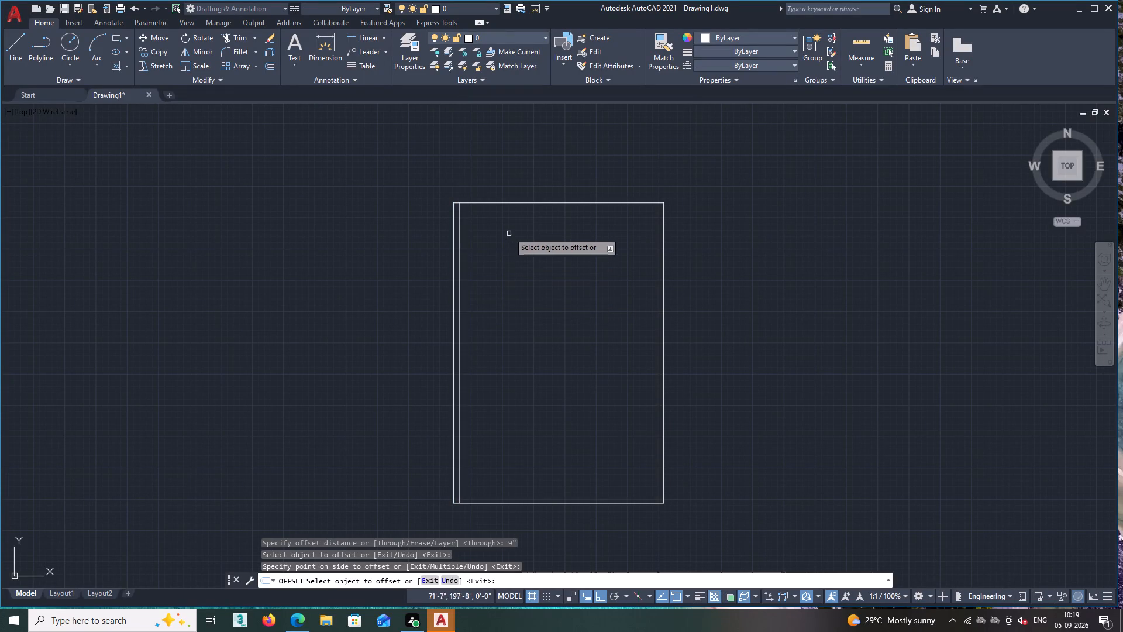
pyautogui.click(519, 204)
pyautogui.click(506, 250)
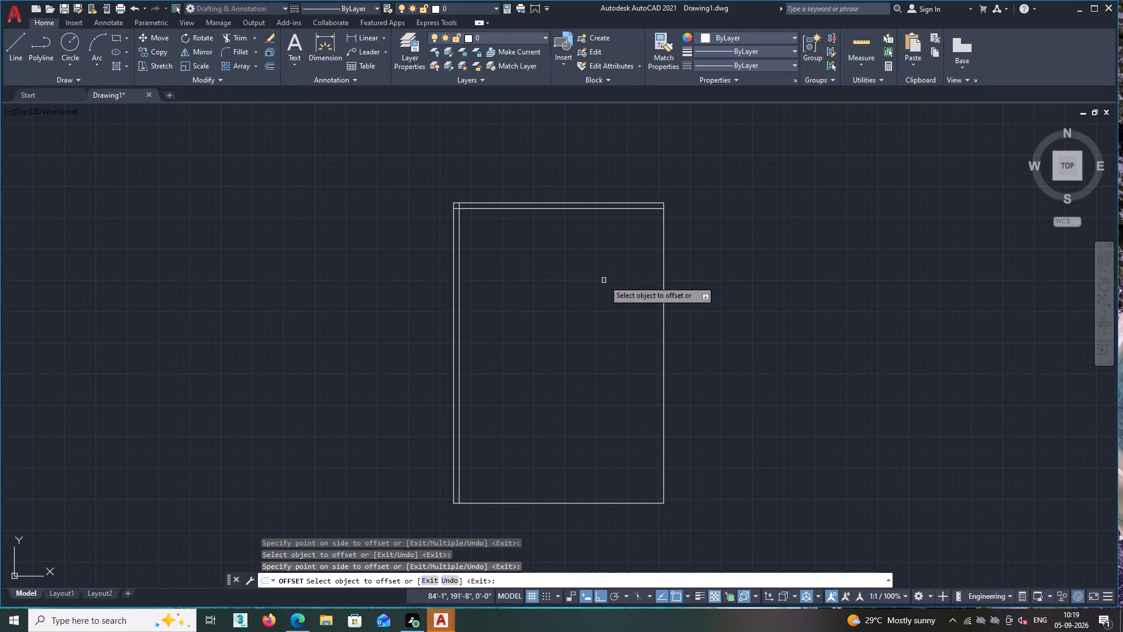
pyautogui.click(664, 291)
pyautogui.click(634, 300)
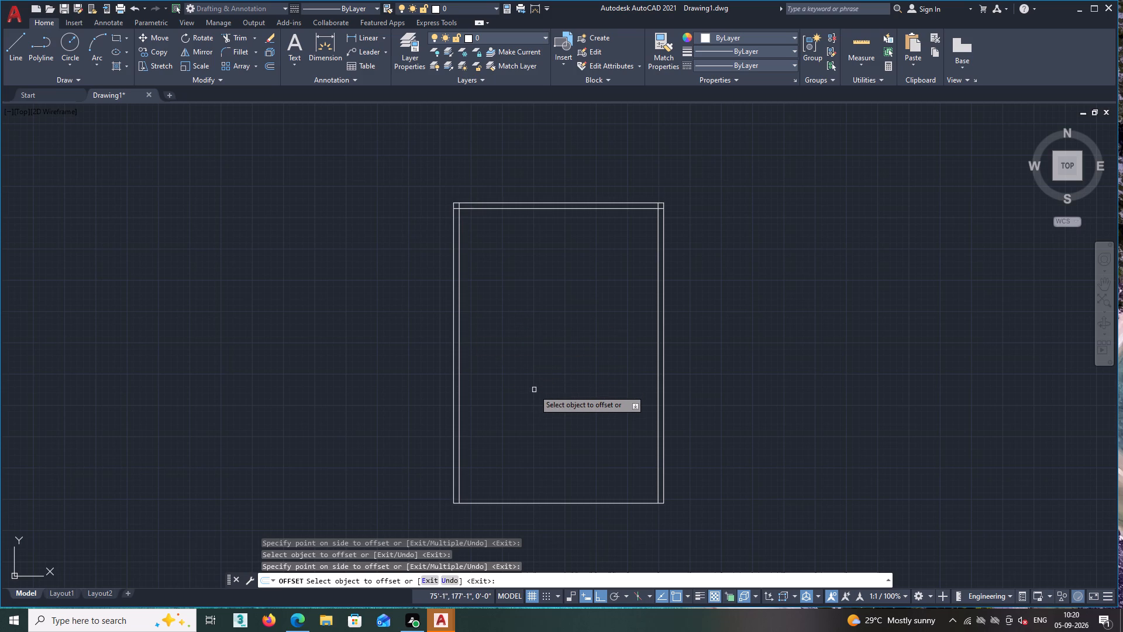
pyautogui.press('space')
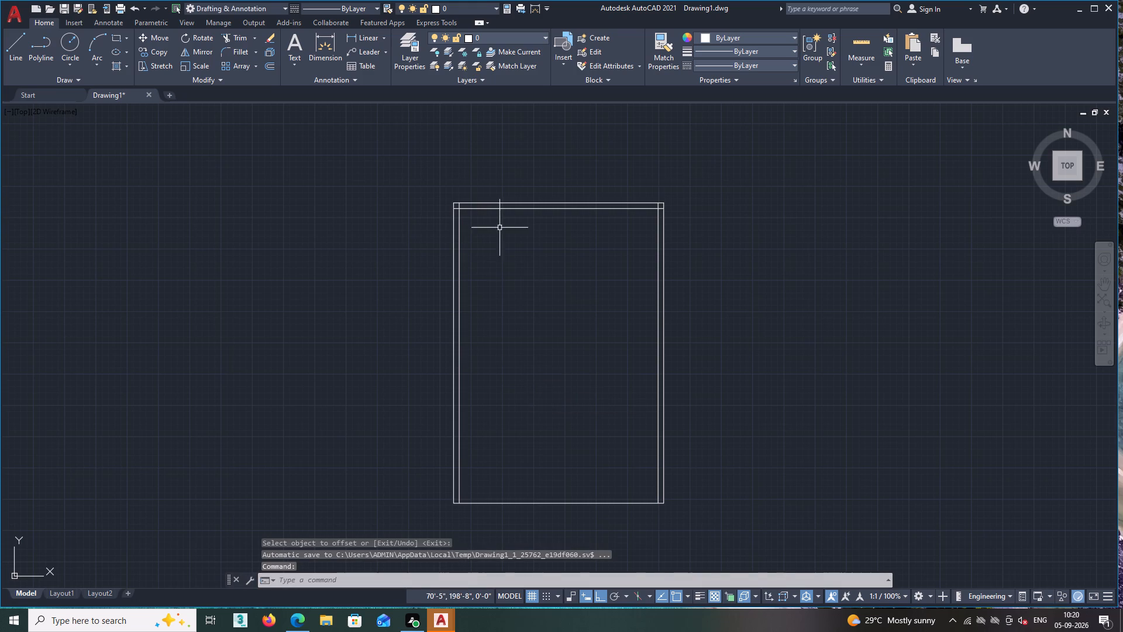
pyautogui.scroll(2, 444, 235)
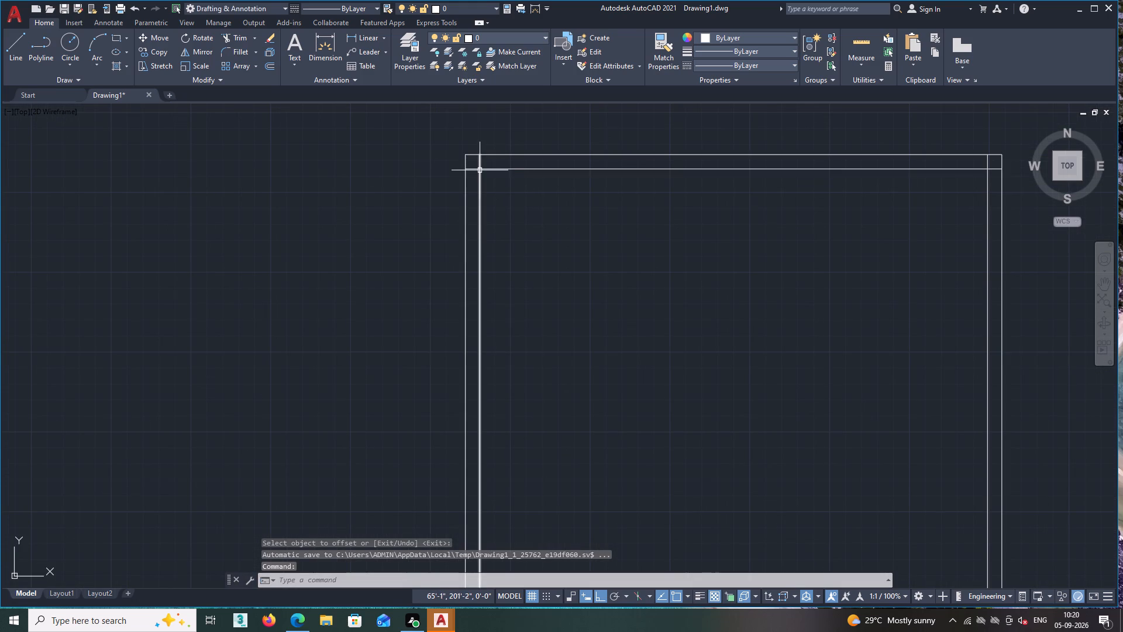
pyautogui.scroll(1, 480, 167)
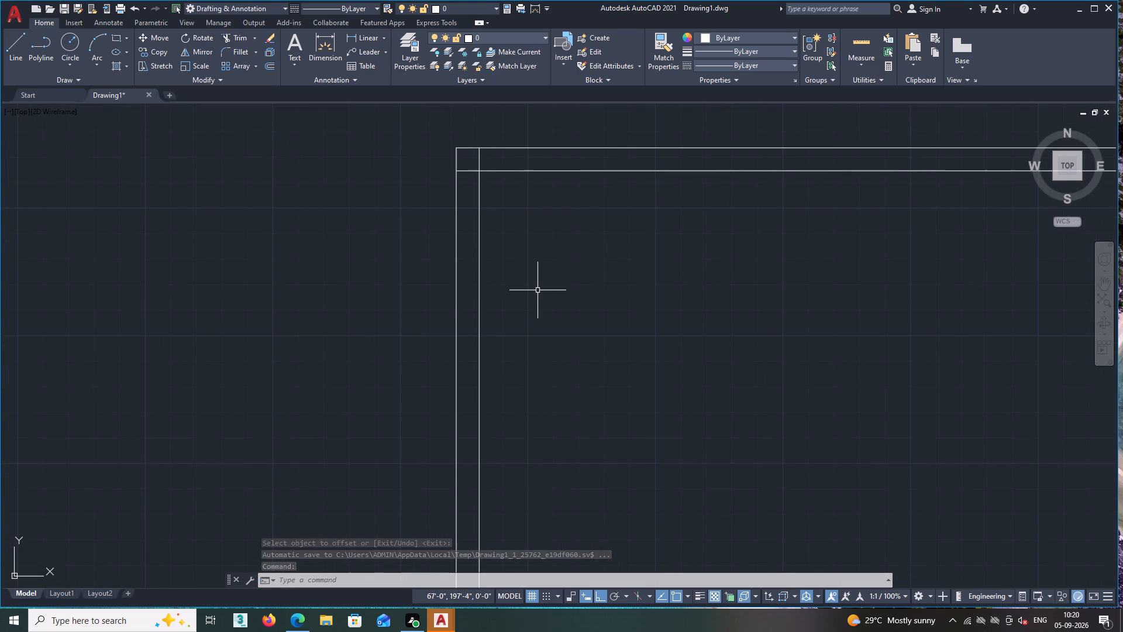
# Trim the overlapping ends of the inner wall lines at the plan's top-left and top-right corners.
pyautogui.press('t')
pyautogui.write('R')
pyautogui.press('space')
pyautogui.press('space')
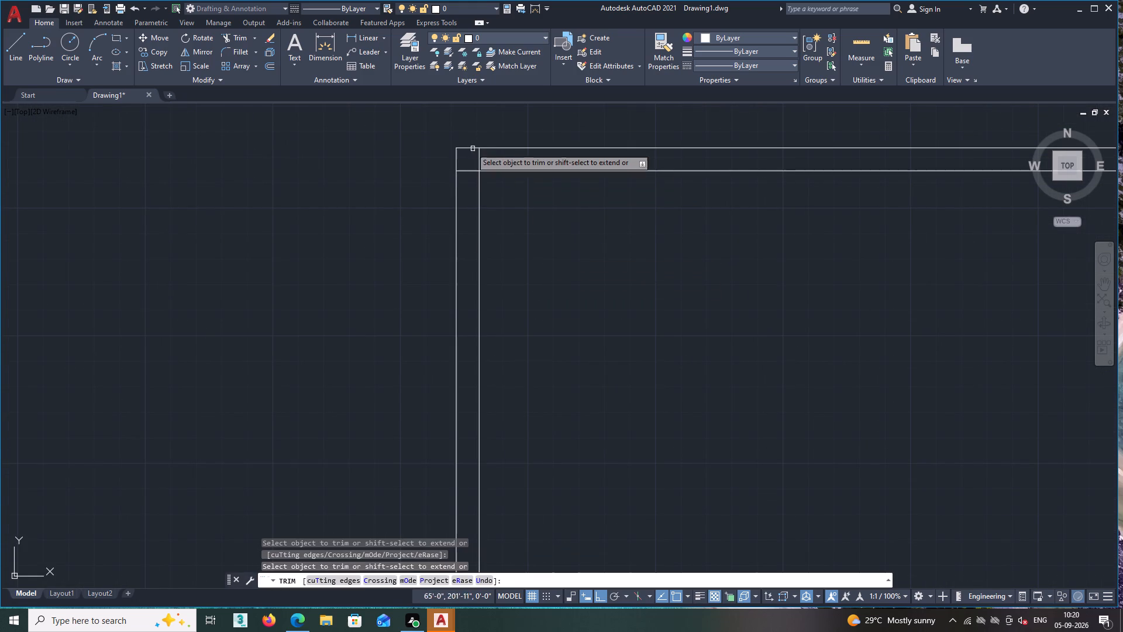
pyautogui.click(478, 162)
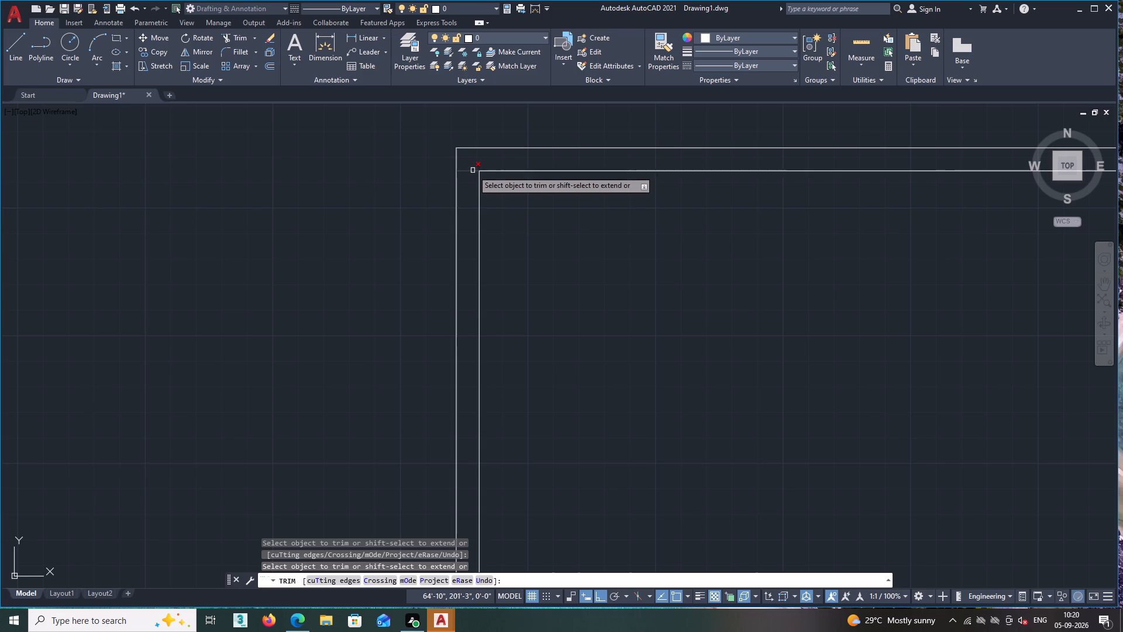
pyautogui.click(473, 170)
pyautogui.scroll(-5, 650, 294)
pyautogui.scroll(3, 711, 267)
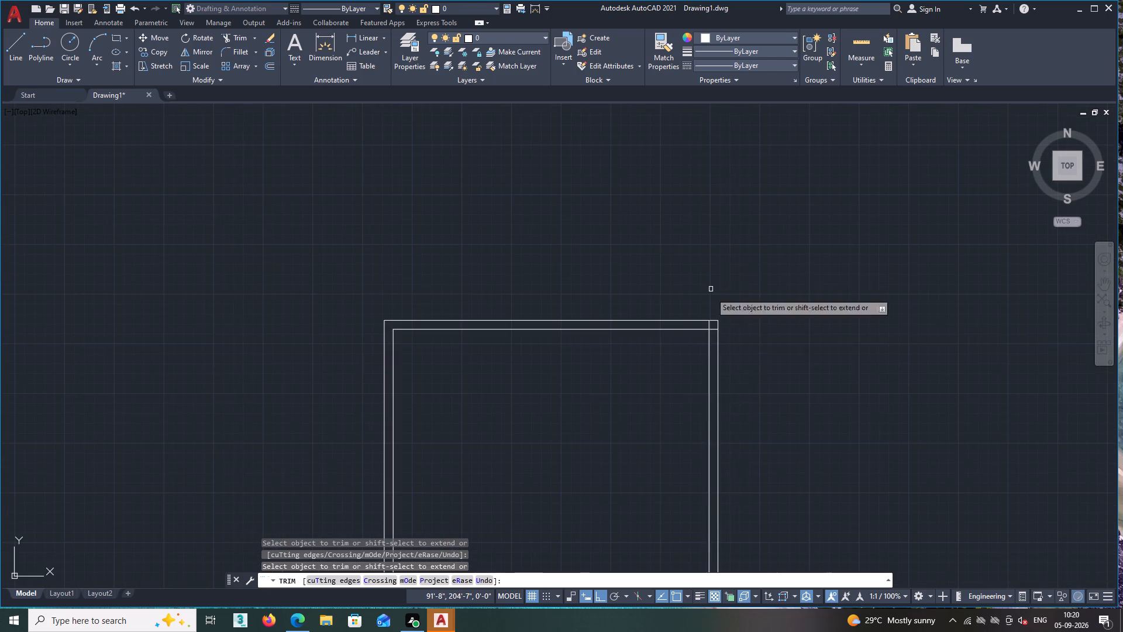
pyautogui.scroll(3, 710, 332)
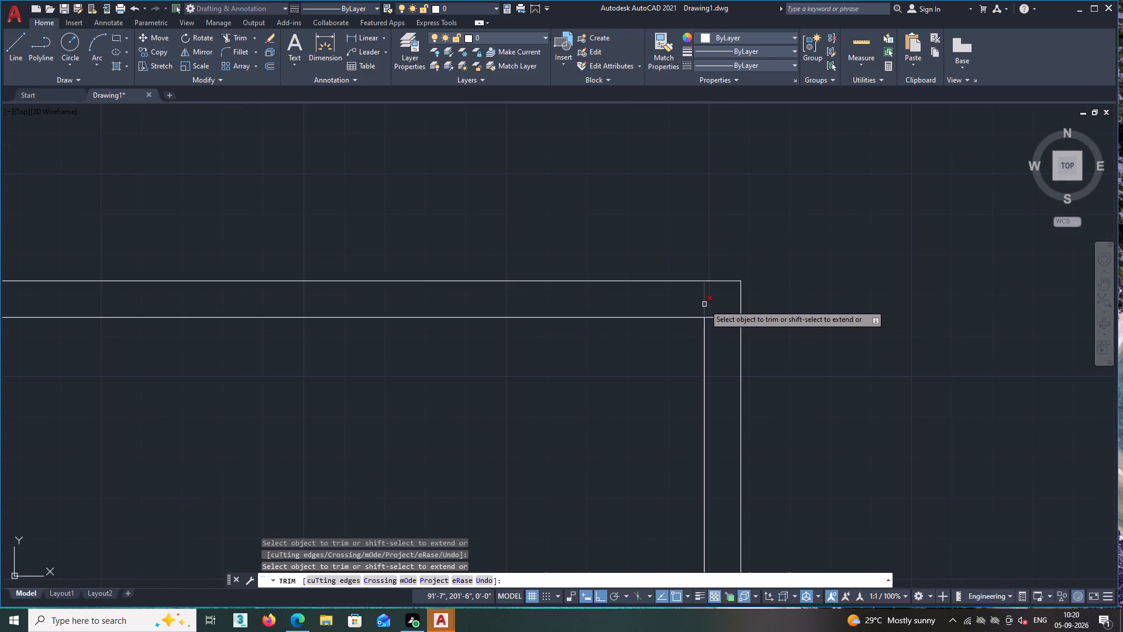
pyautogui.click(704, 304)
pyautogui.click(714, 318)
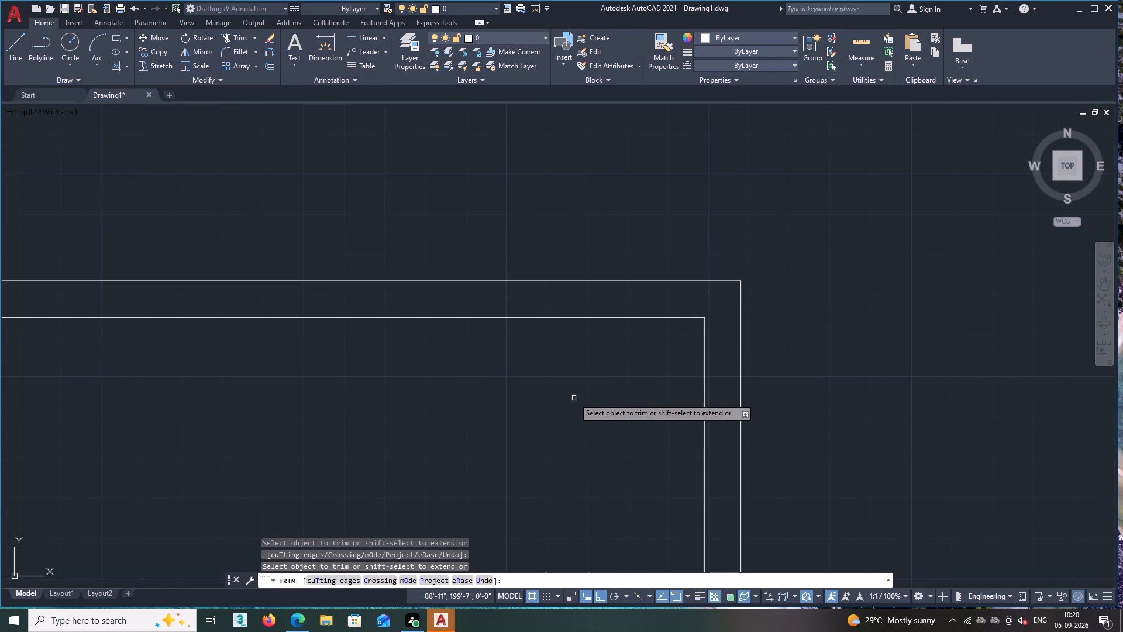
pyautogui.press('space')
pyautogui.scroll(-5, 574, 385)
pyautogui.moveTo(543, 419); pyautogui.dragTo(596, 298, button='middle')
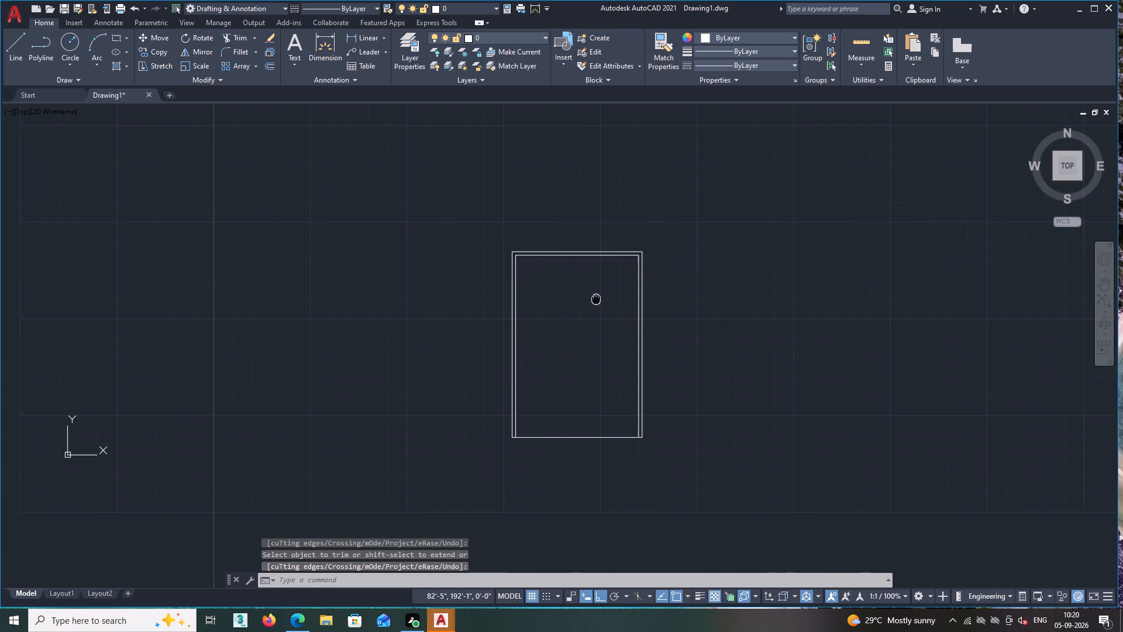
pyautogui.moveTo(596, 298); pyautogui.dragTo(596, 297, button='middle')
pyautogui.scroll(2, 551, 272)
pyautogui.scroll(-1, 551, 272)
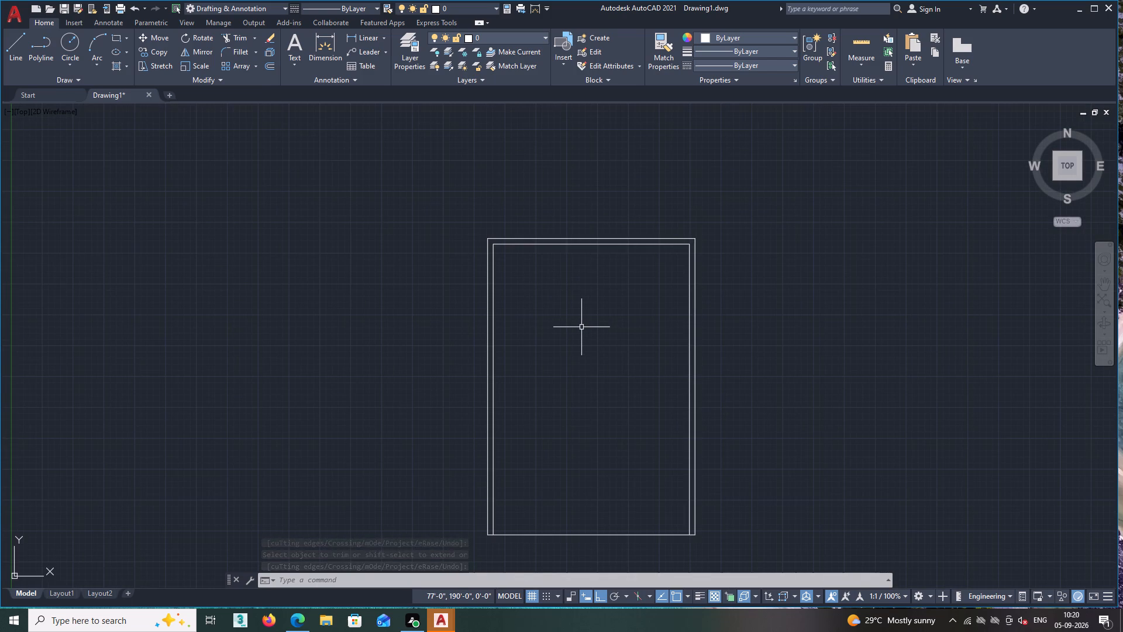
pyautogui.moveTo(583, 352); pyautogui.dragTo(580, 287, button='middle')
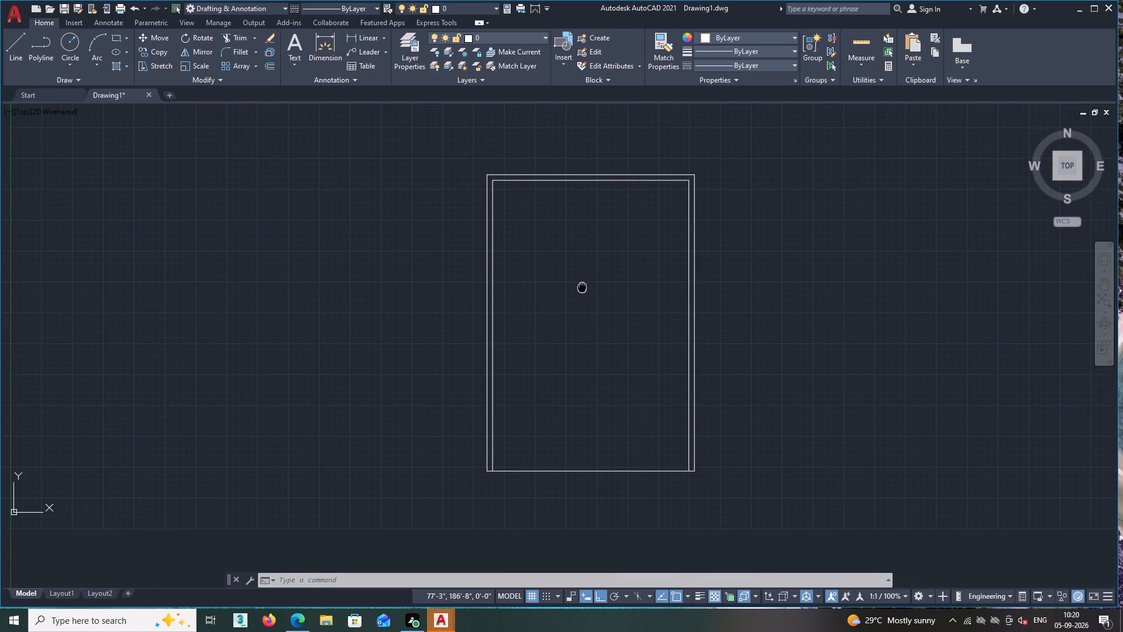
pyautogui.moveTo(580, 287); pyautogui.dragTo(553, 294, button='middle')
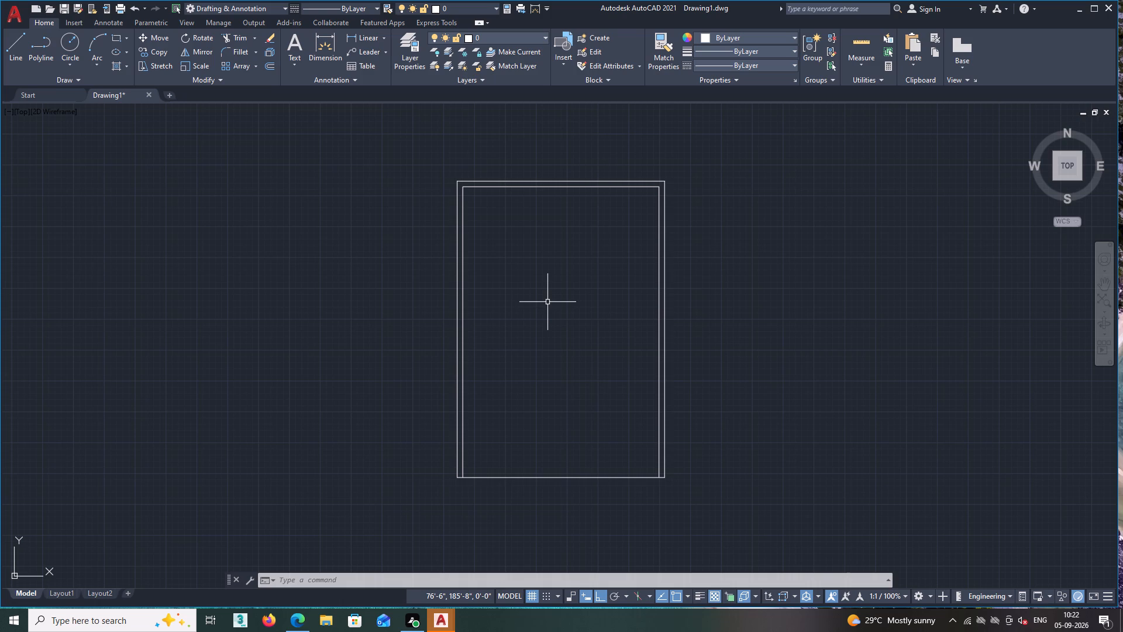
# Offset the left outer wall's inner face 11' to the right to form the first face of an interior partition.
pyautogui.scroll(1, 476, 202)
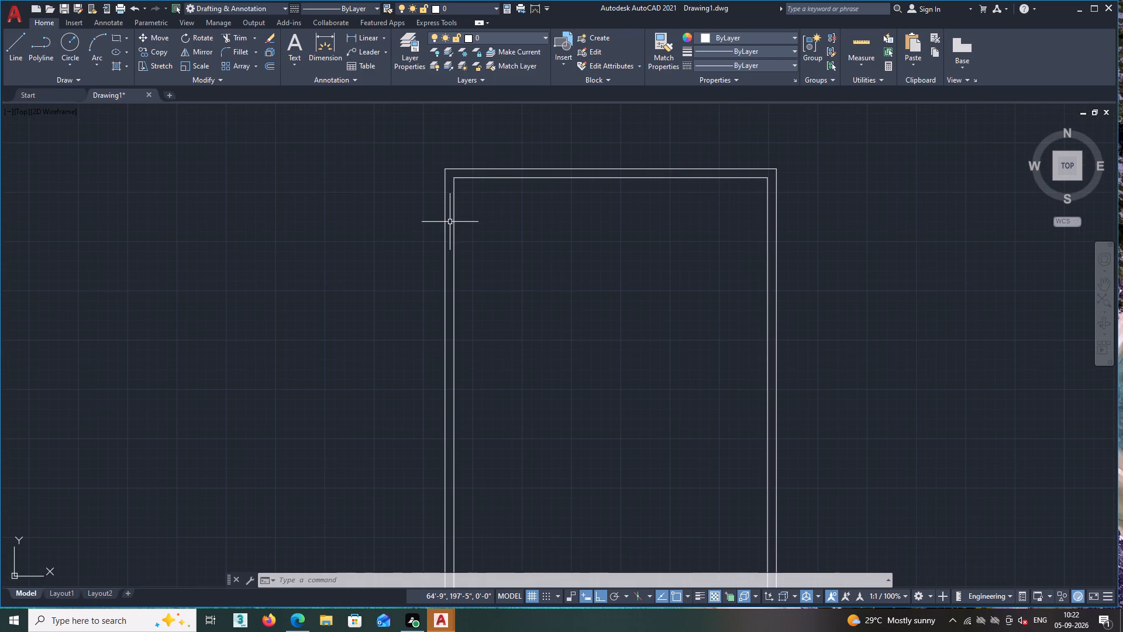
pyautogui.scroll(1, 450, 219)
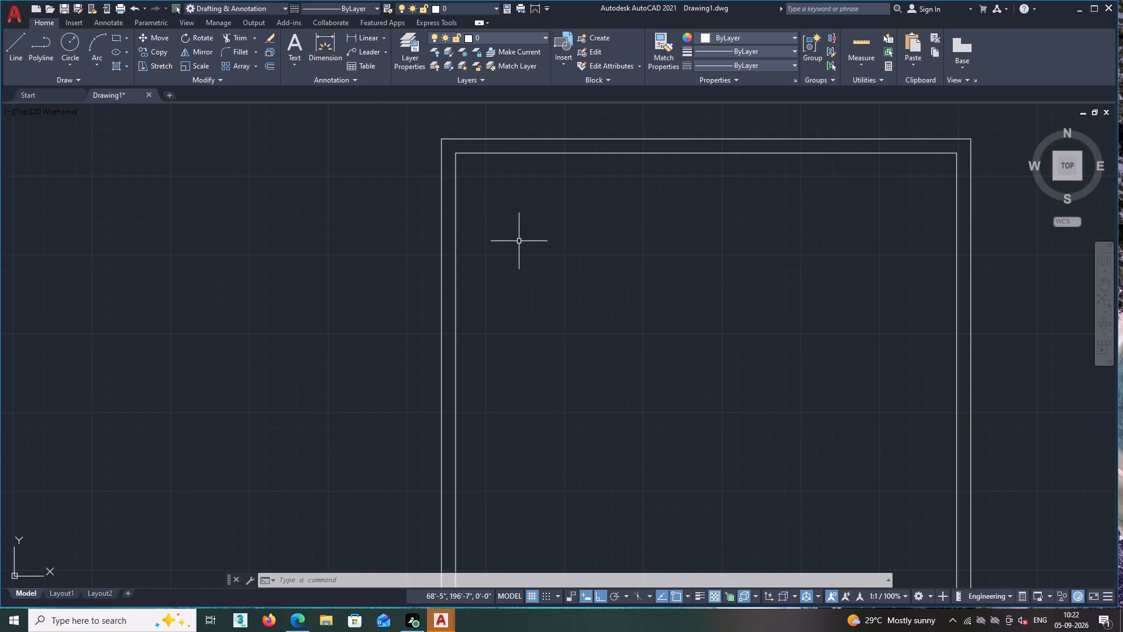
pyautogui.write('11')
pyautogui.press('space')
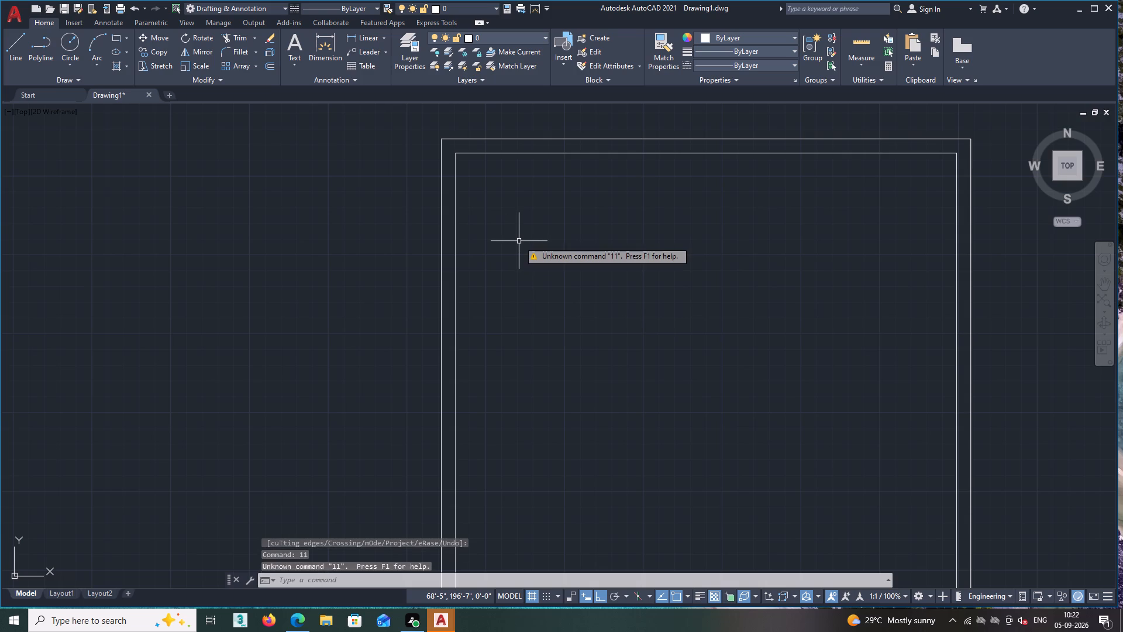
pyautogui.write('O')
pyautogui.press('space')
pyautogui.write('11')
pyautogui.press("'")
pyautogui.press('Return')
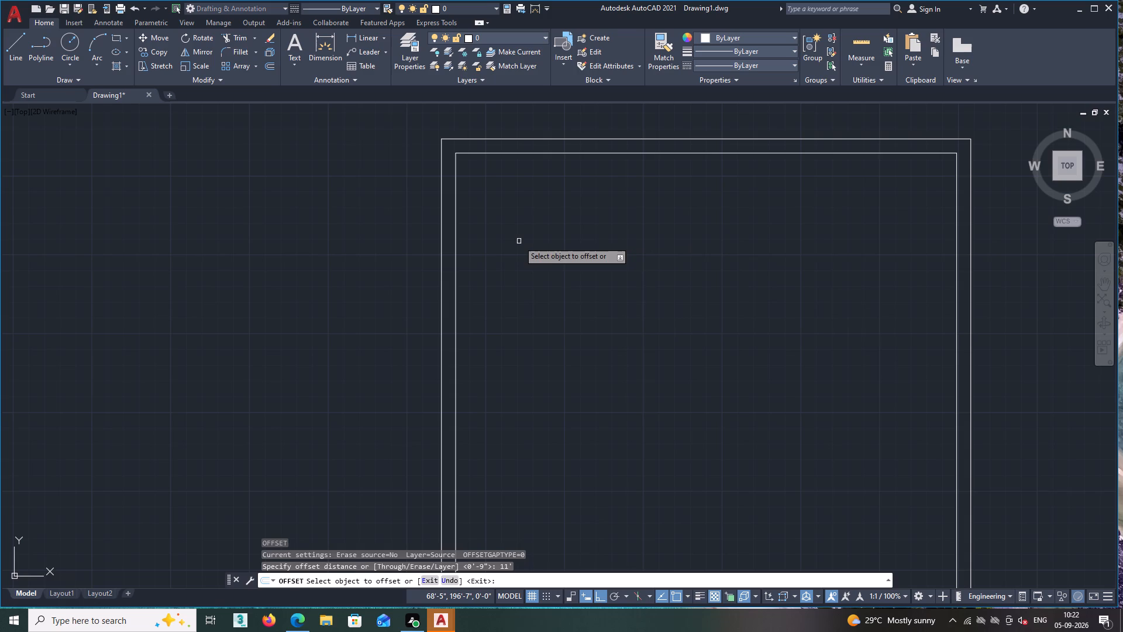
pyautogui.click(456, 248)
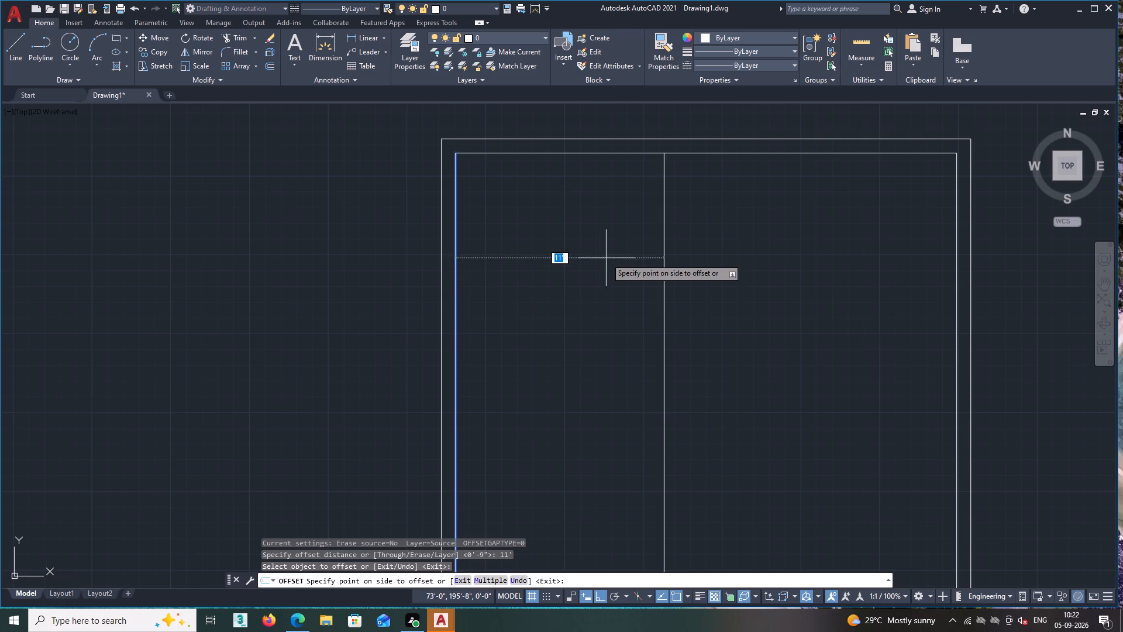
pyautogui.click(701, 256)
pyautogui.scroll(-1, 702, 257)
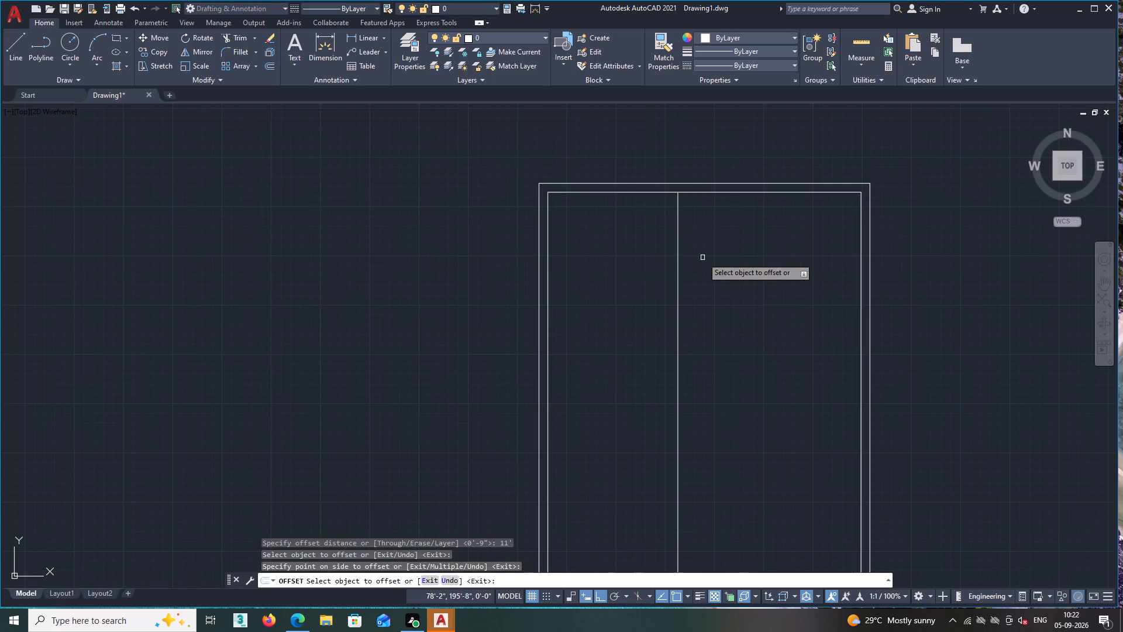
pyautogui.scroll(1, 724, 273)
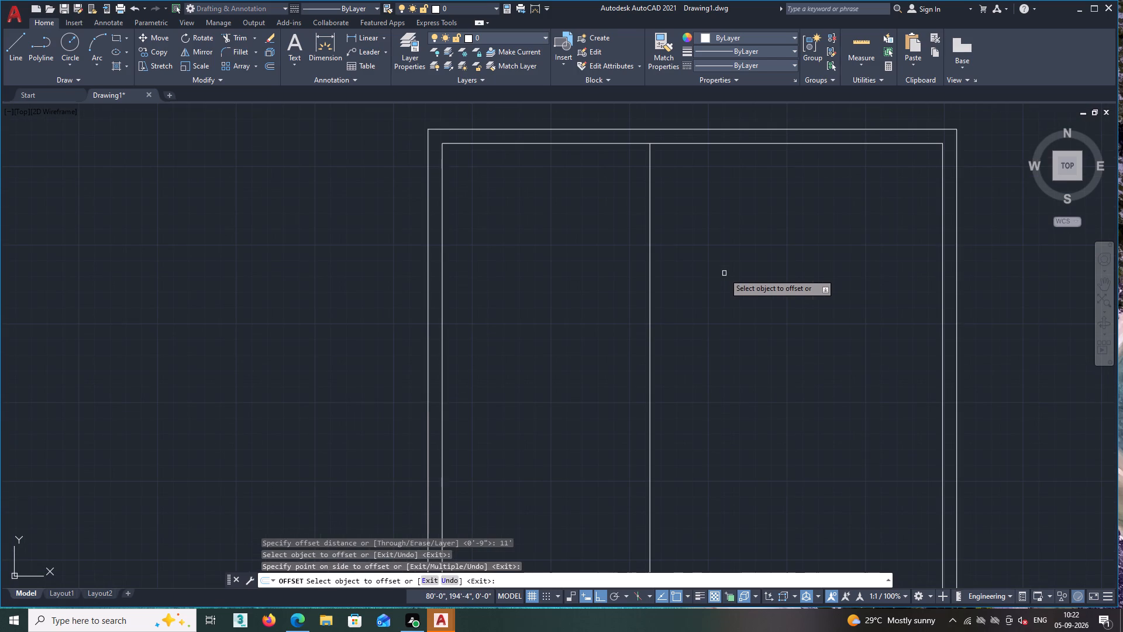
pyautogui.press('space')
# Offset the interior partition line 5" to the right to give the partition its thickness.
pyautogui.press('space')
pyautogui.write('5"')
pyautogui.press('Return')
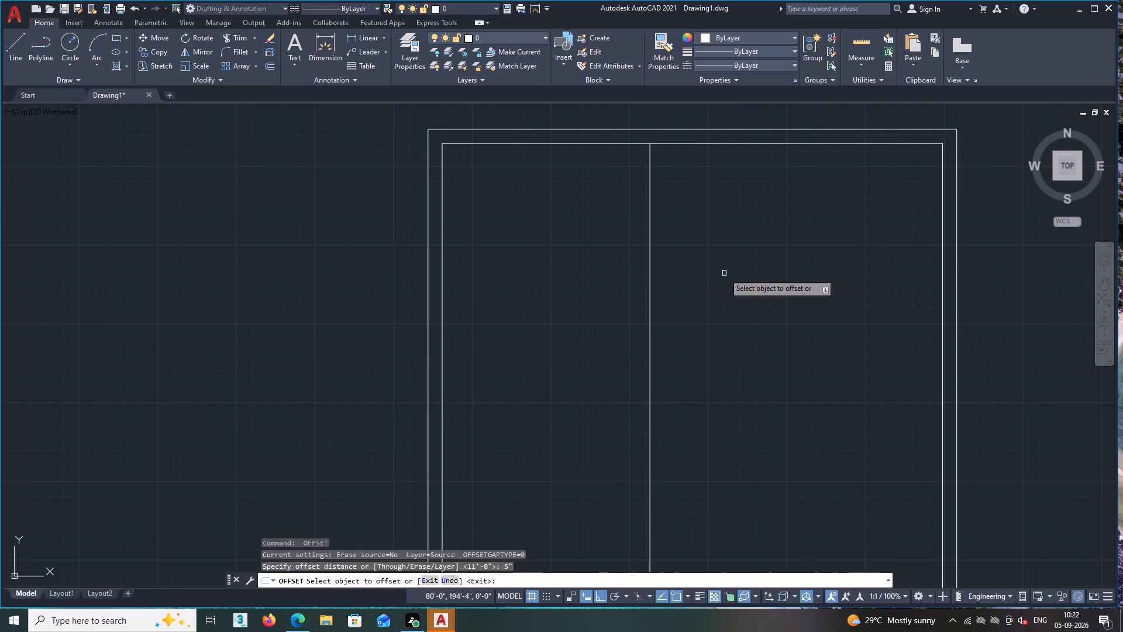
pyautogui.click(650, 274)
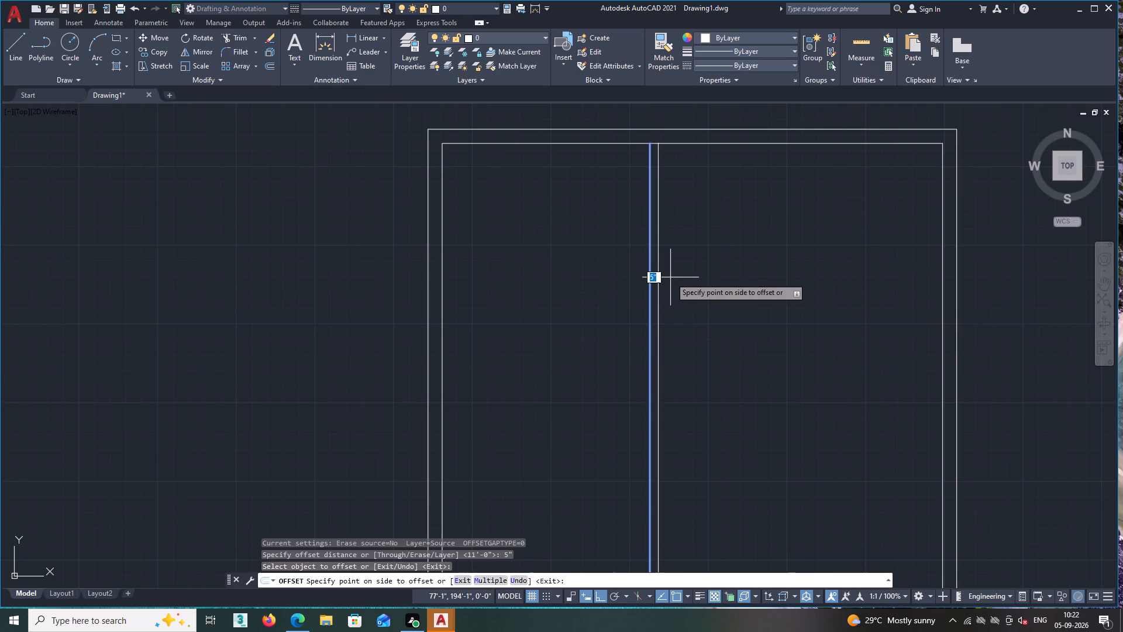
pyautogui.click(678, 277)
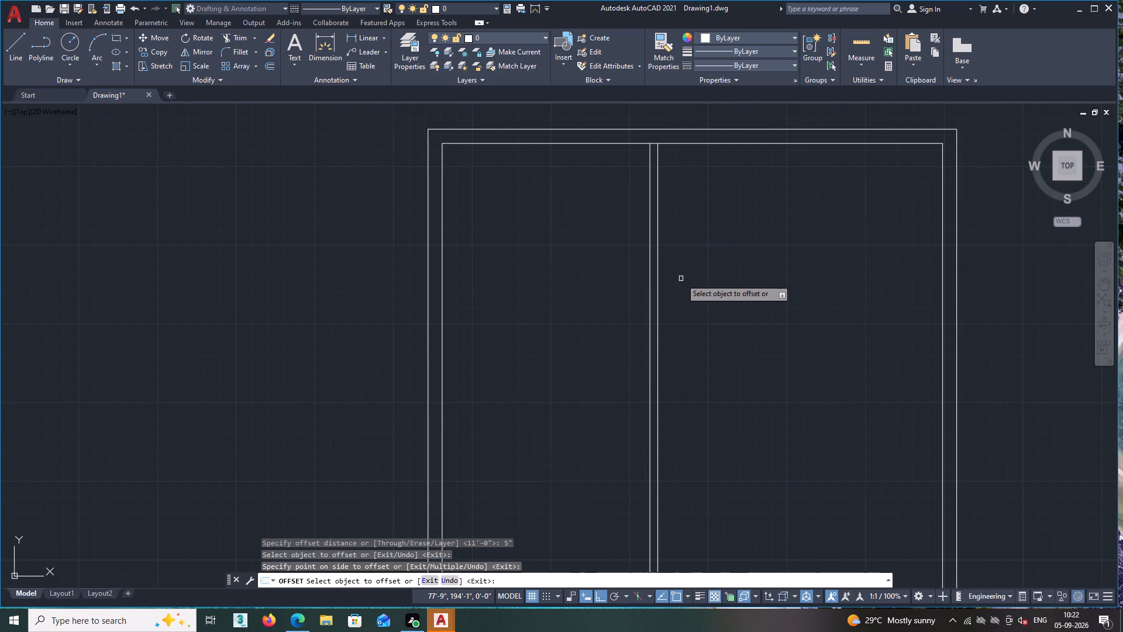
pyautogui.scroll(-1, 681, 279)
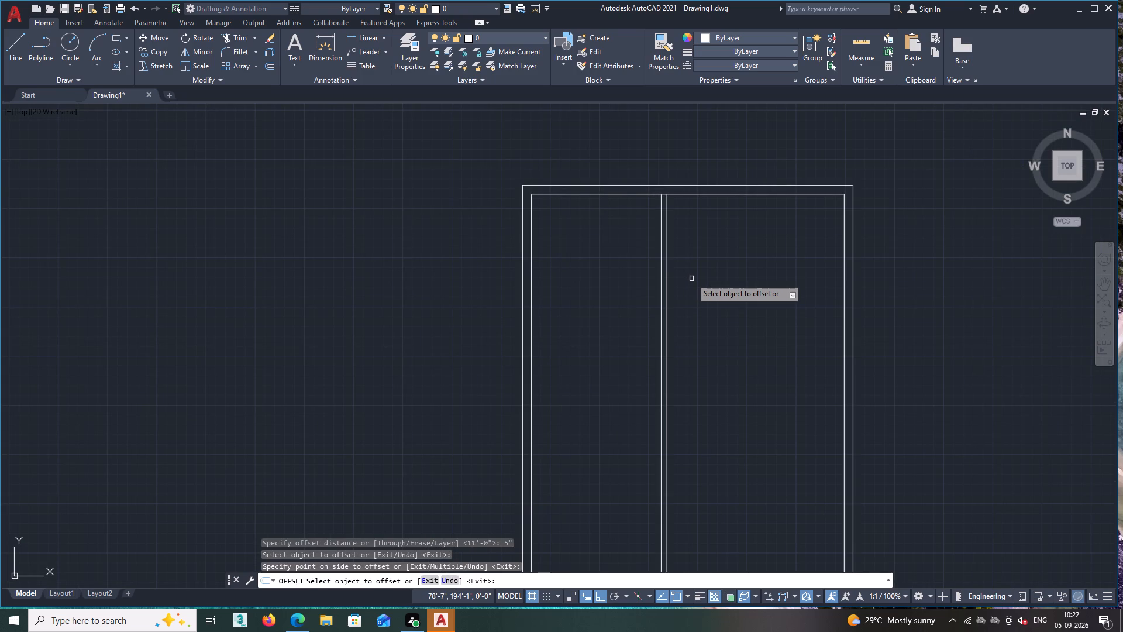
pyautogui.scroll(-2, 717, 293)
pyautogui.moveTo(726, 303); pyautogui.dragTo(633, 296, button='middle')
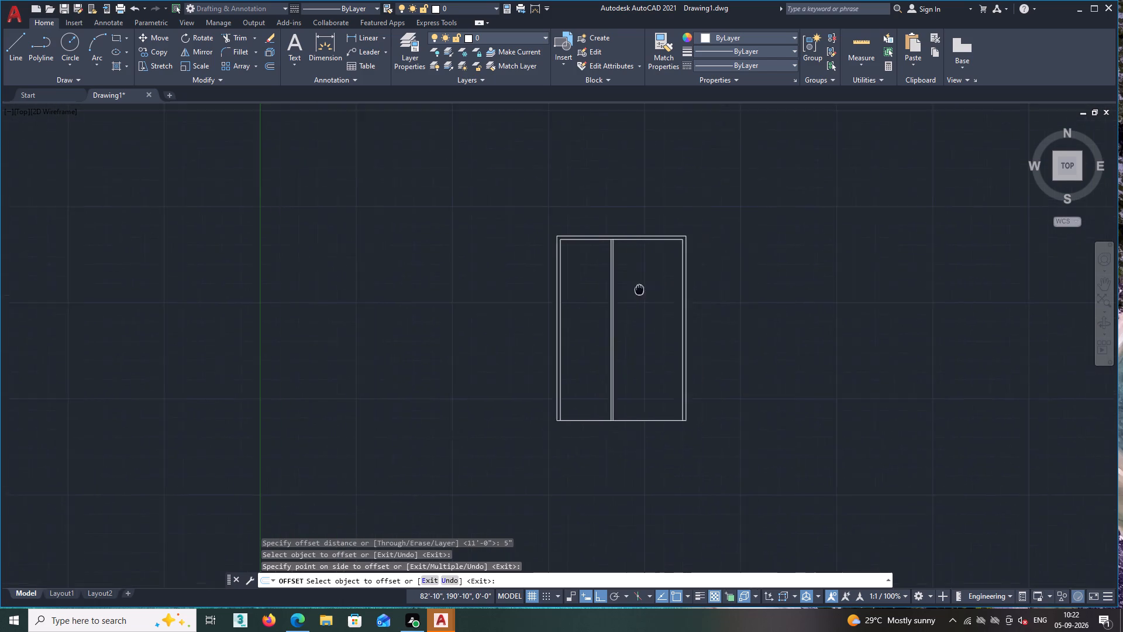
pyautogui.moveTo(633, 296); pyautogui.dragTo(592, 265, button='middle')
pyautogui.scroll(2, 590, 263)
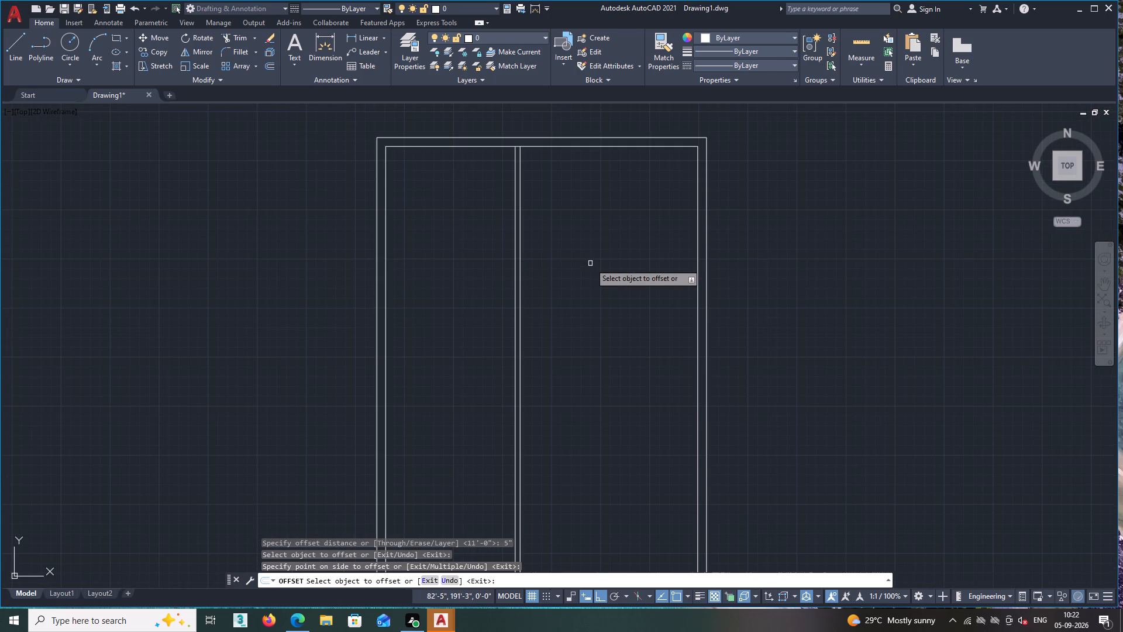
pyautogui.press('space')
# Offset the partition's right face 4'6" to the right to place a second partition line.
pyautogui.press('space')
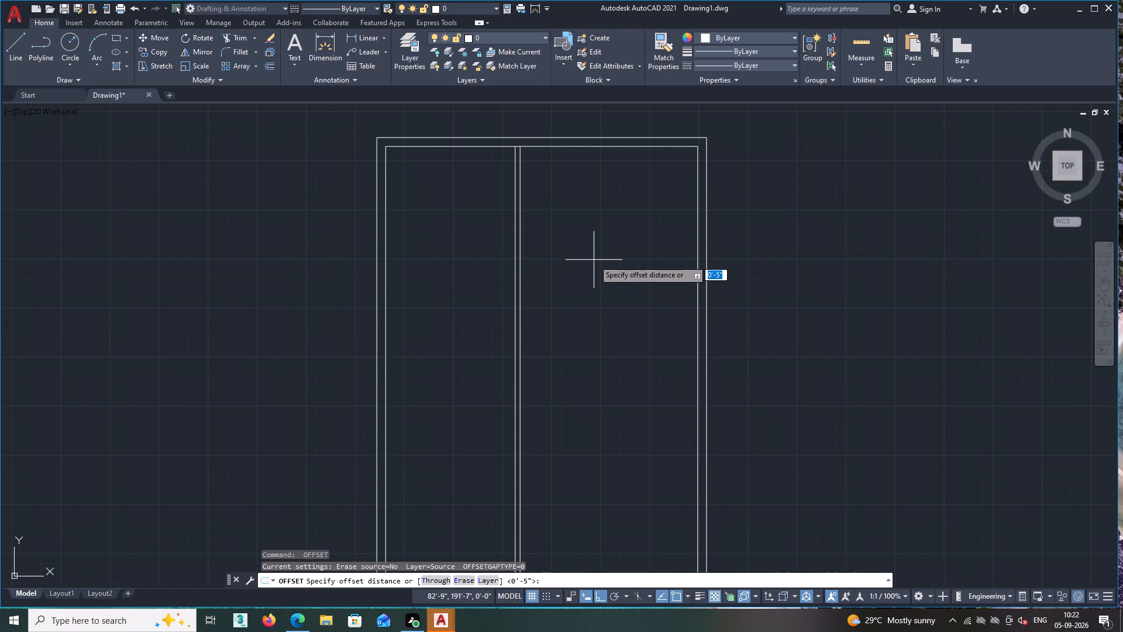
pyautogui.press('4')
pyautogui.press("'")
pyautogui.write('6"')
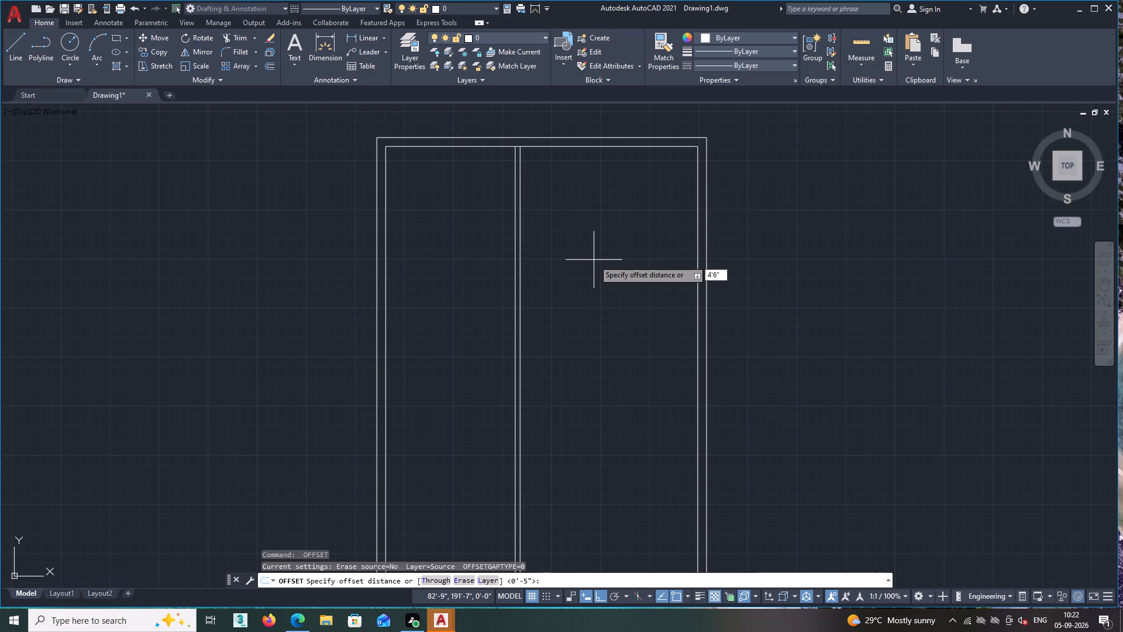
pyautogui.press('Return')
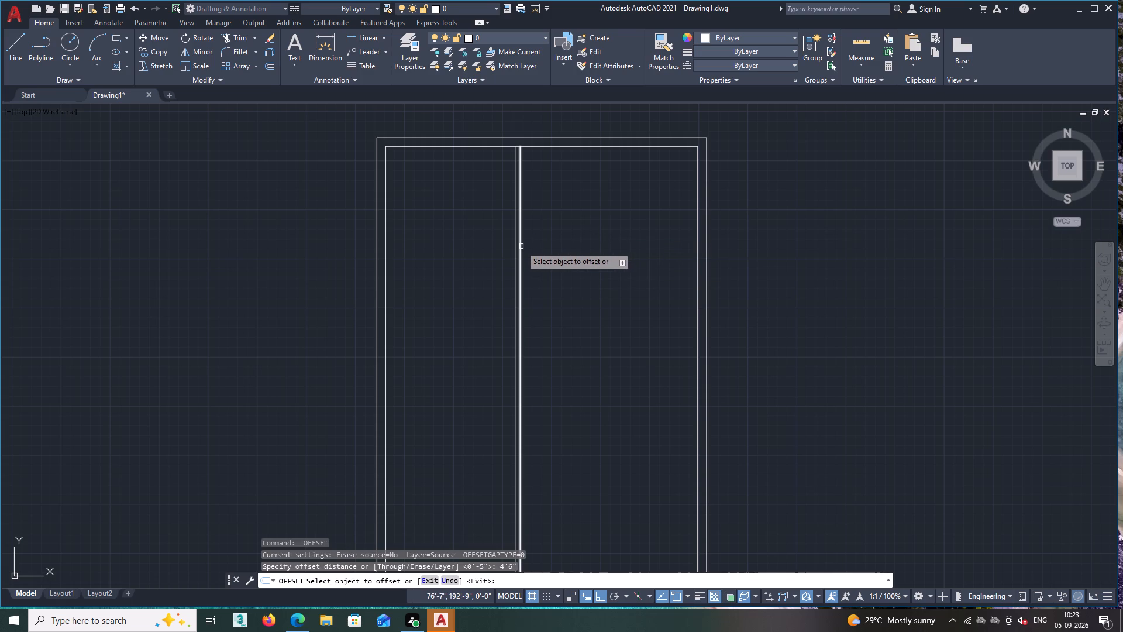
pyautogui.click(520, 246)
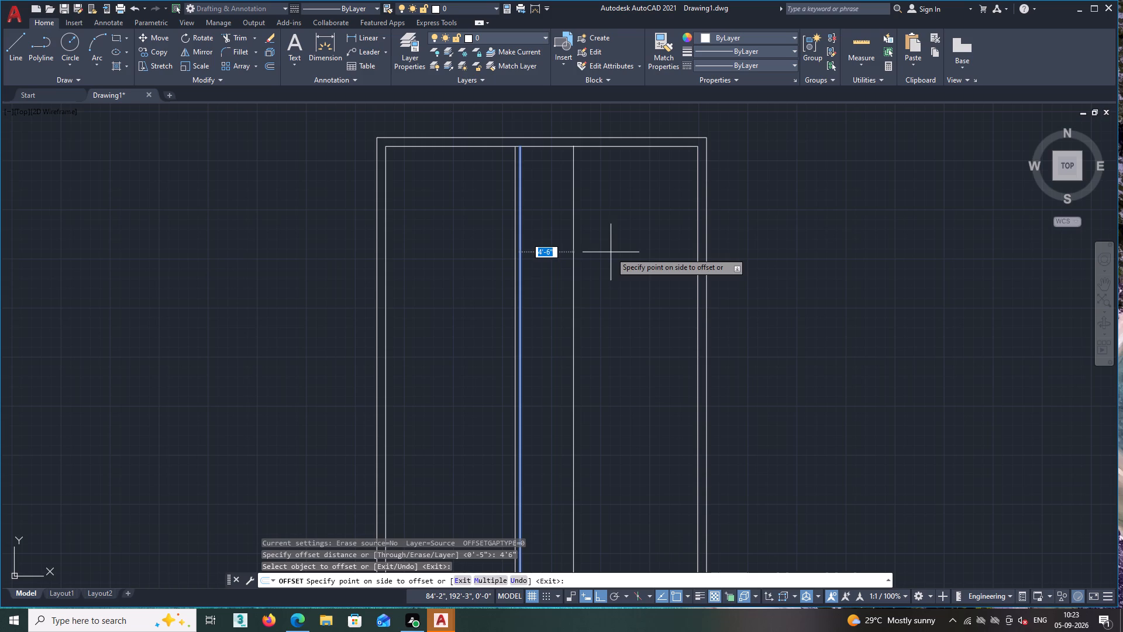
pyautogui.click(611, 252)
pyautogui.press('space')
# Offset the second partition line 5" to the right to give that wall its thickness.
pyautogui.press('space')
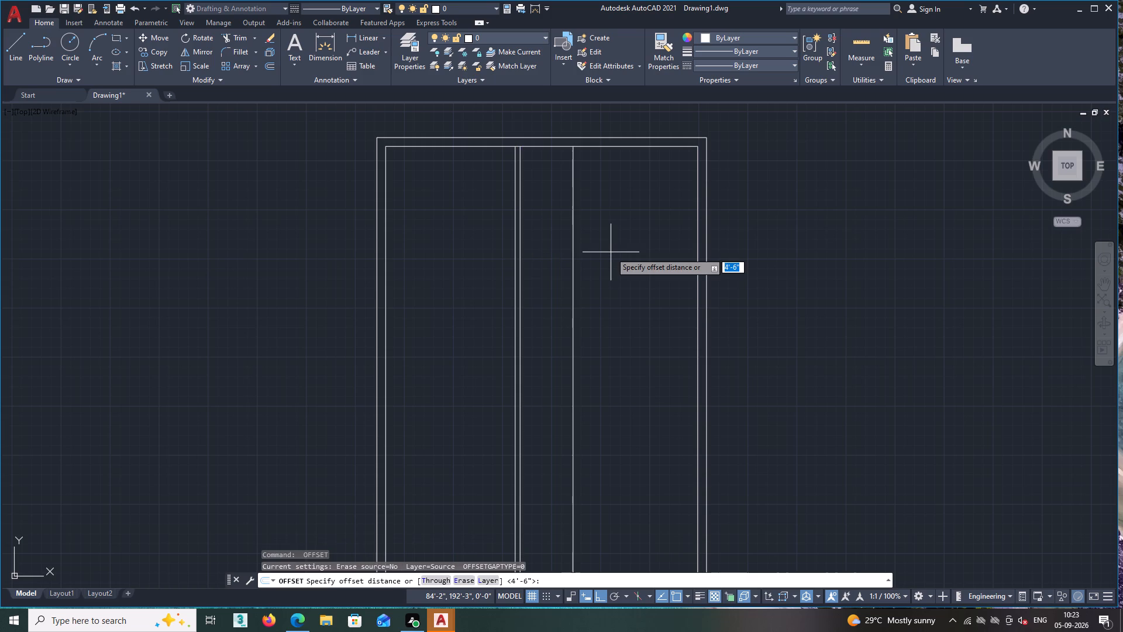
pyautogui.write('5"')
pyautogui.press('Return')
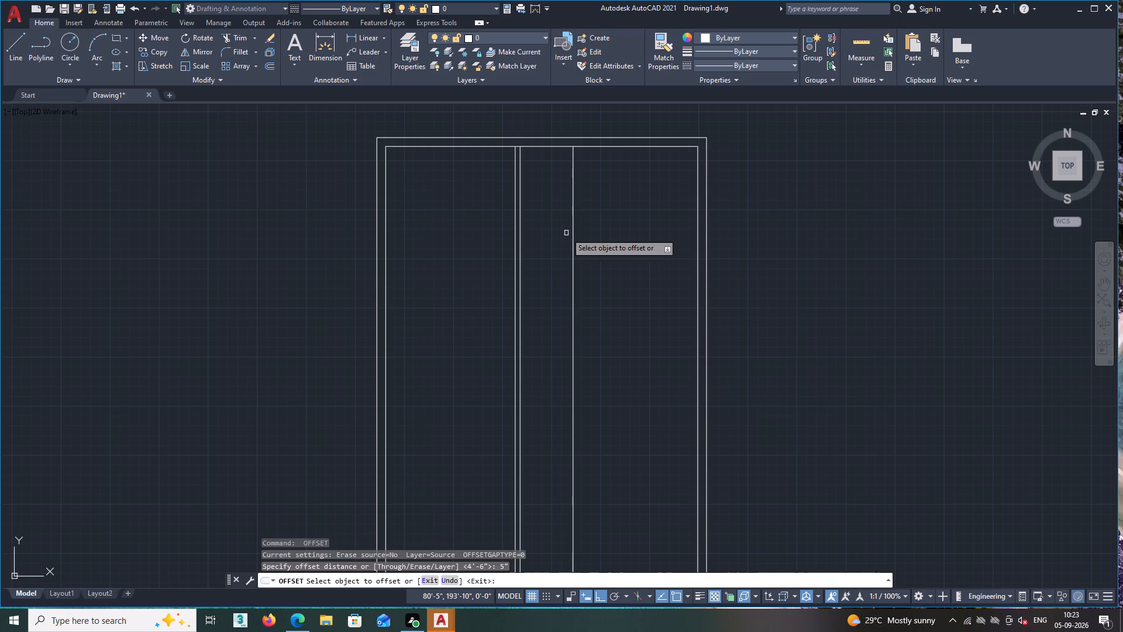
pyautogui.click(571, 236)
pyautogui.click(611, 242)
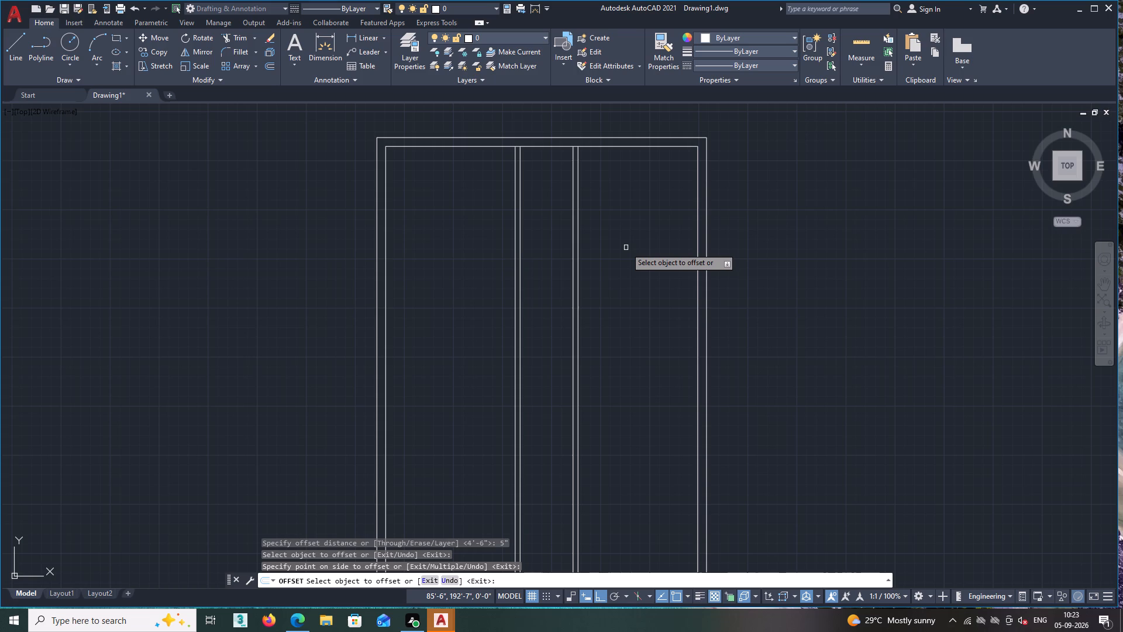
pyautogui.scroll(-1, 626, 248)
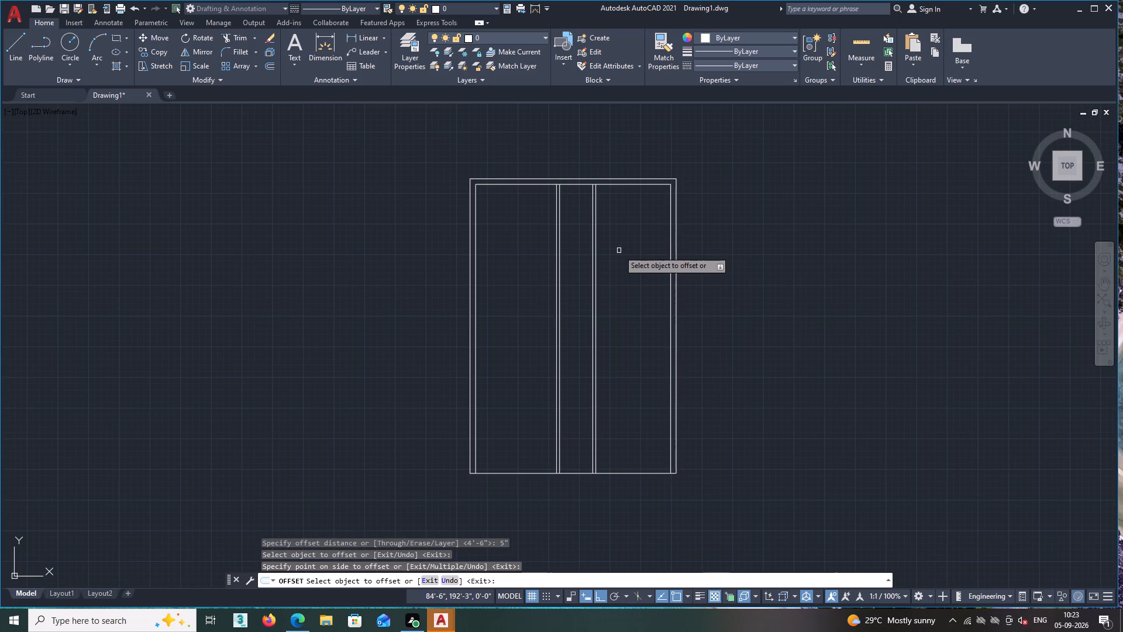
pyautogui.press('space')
# Quick-measure the space between the second partition and the right outer wall's inner face.
pyautogui.click(866, 41)
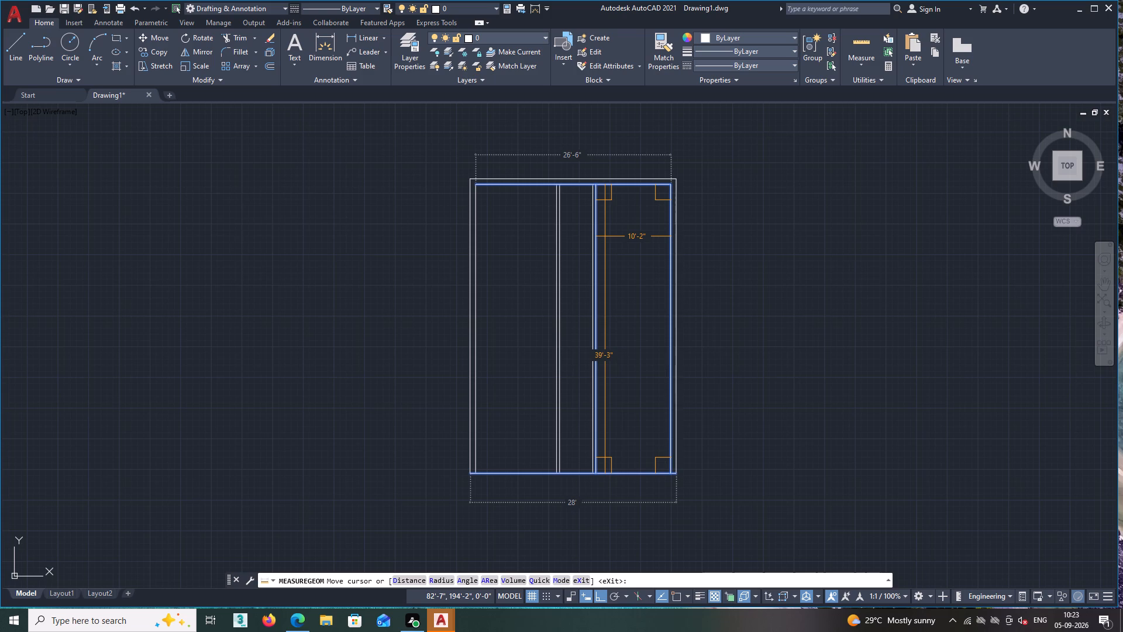
pyautogui.press('Escape')
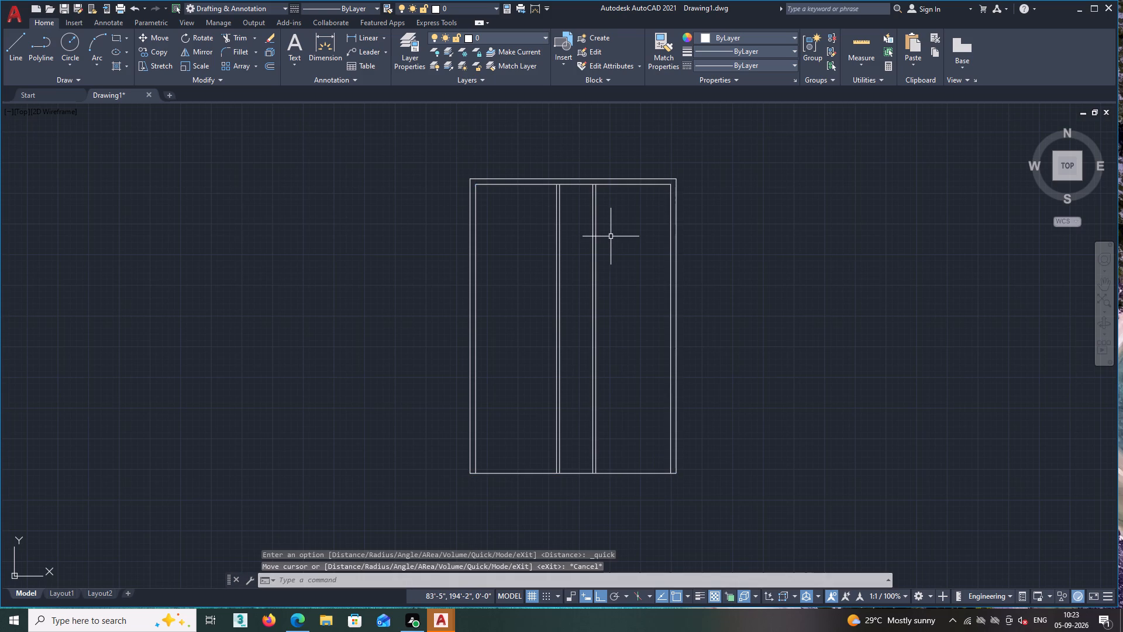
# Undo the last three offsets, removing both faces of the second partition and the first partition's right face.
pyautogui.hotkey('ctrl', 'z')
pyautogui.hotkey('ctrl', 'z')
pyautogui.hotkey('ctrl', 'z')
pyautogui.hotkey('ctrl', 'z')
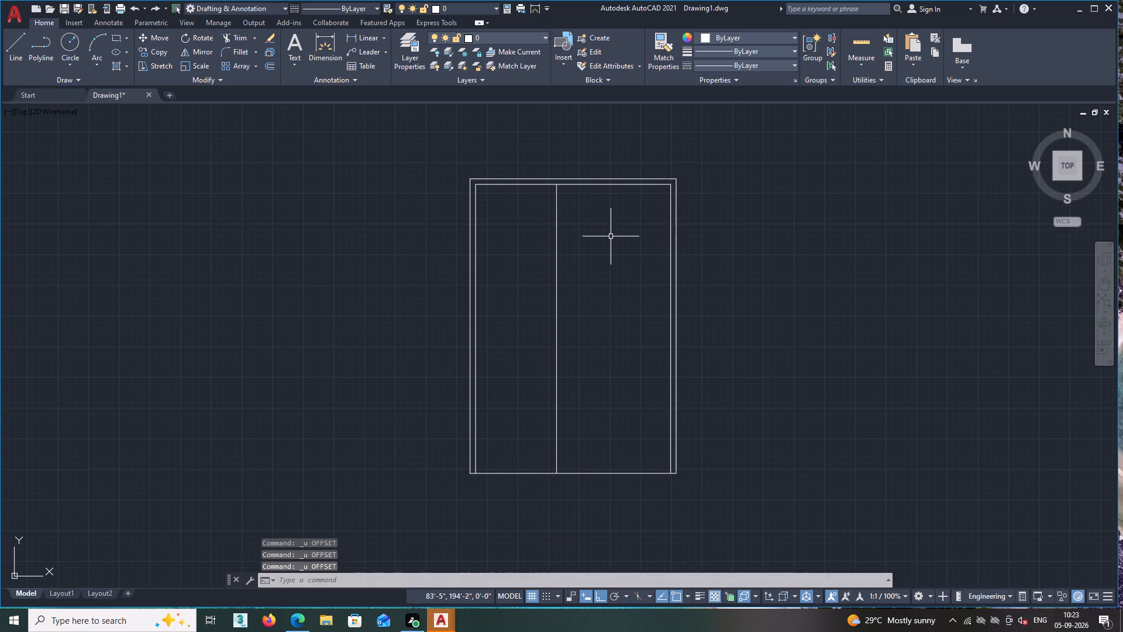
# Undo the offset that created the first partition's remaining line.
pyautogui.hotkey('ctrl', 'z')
# Offset the left outer wall's inner face 11' to the right to place the first partition's left face.
pyautogui.write('O')
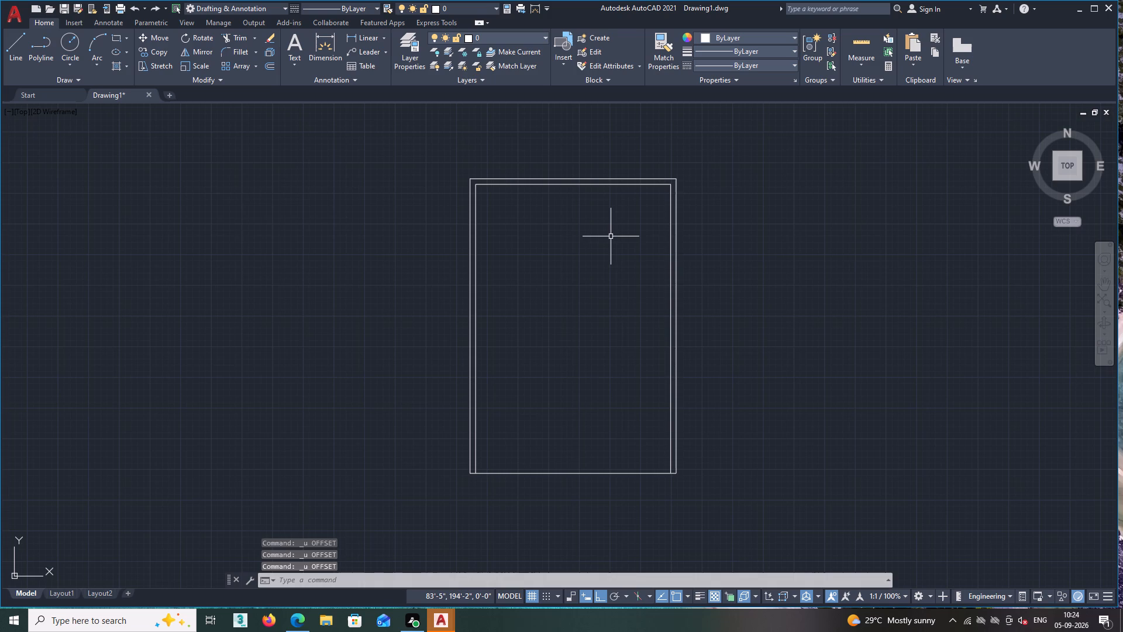
pyautogui.press('space')
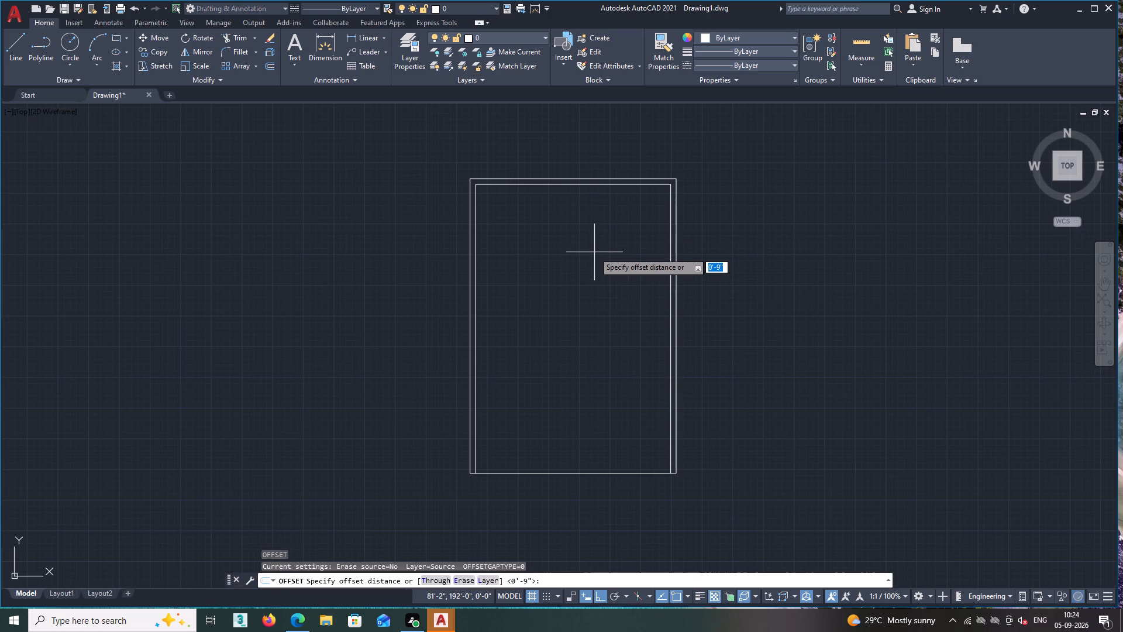
pyautogui.write('11')
pyautogui.press("'")
pyautogui.press('Return')
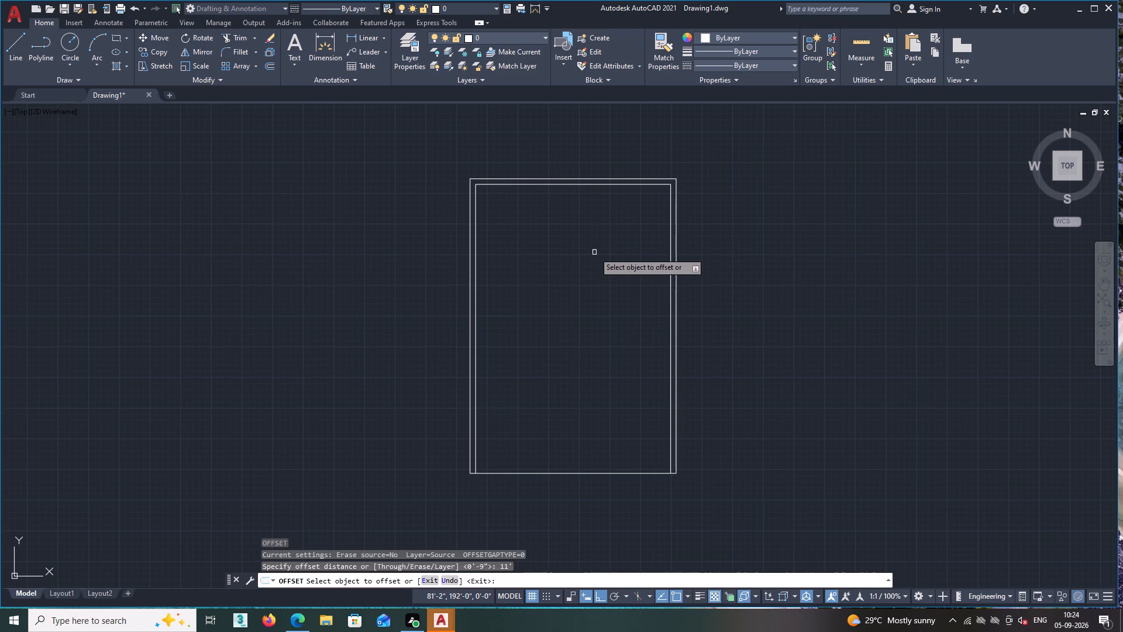
pyautogui.click(475, 250)
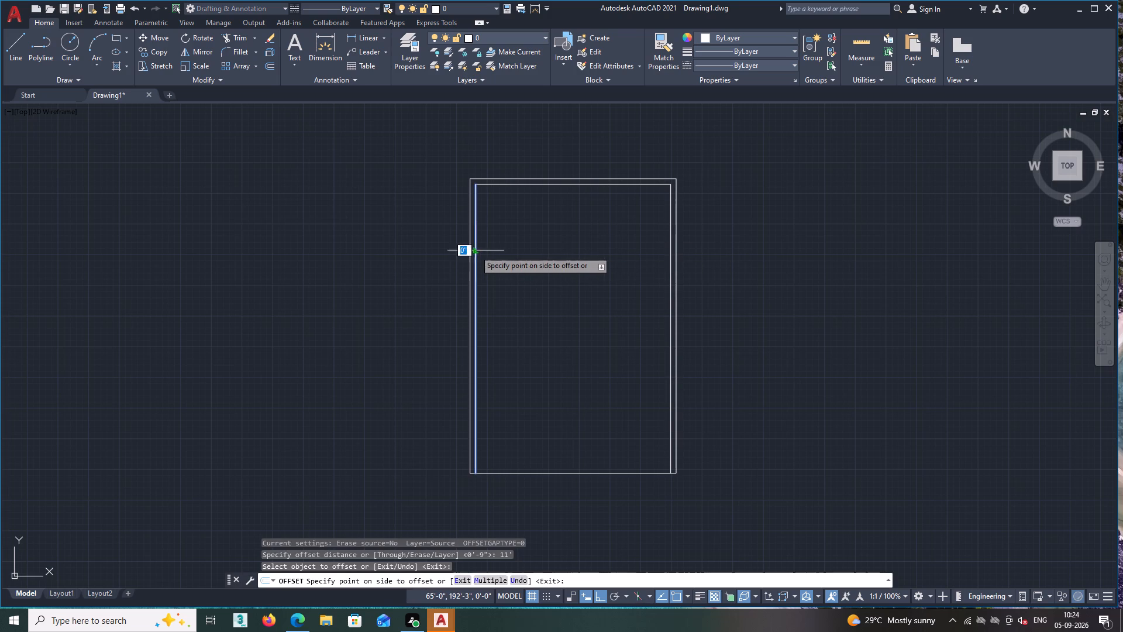
pyautogui.click(588, 249)
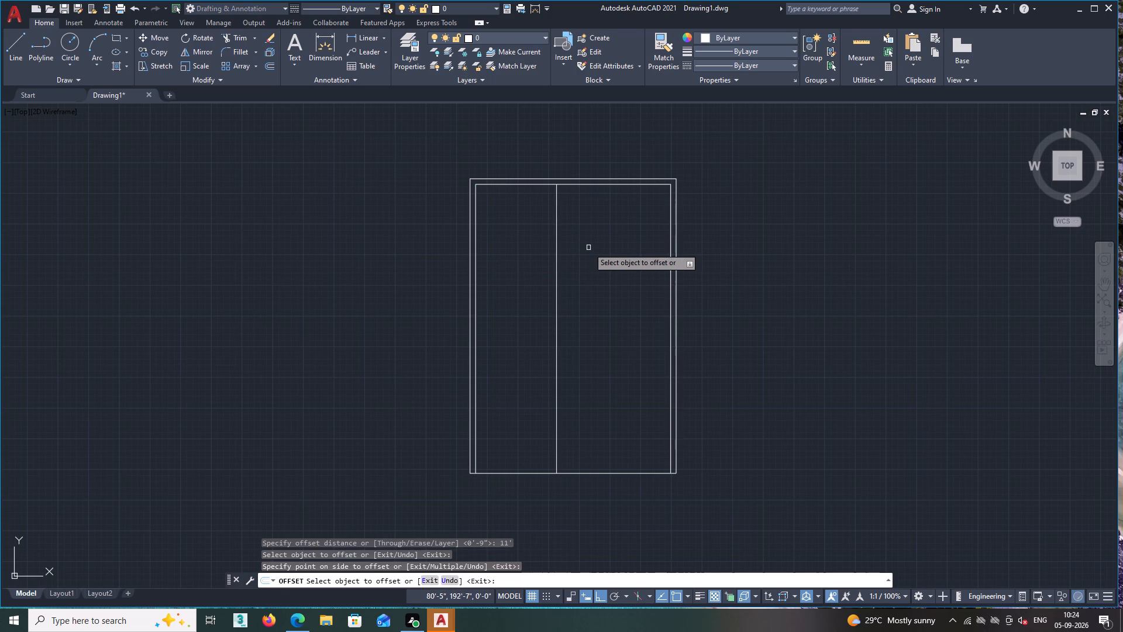
pyautogui.press('space')
# Offset the first partition line 6" to the right to give the wall its thickness.
pyautogui.press('space')
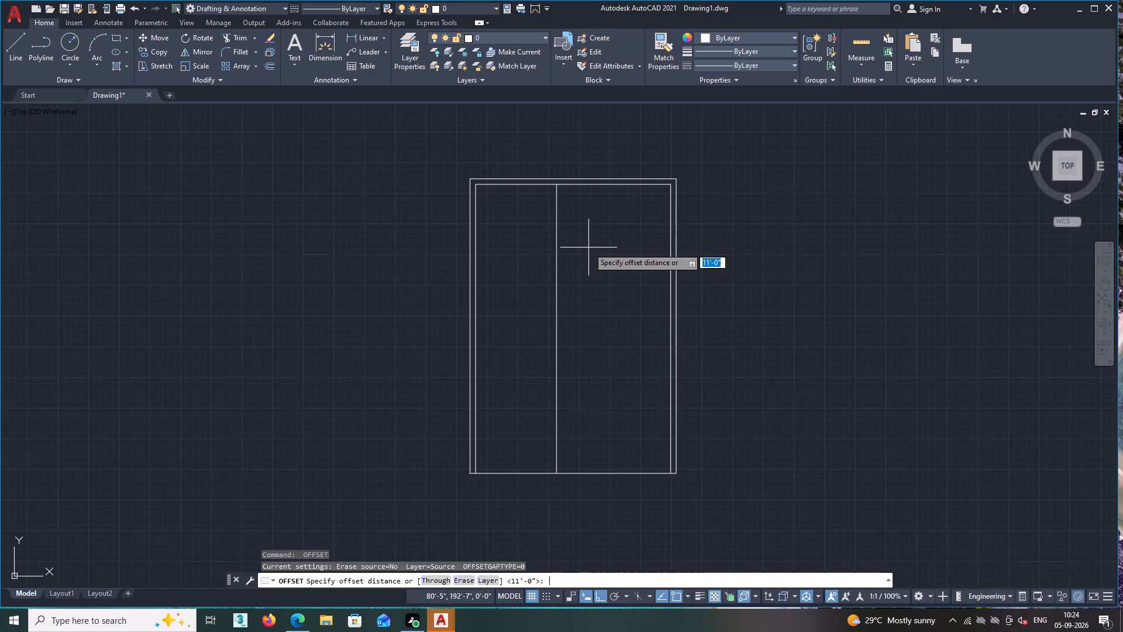
pyautogui.press('6')
pyautogui.hotkey('shift', '"')
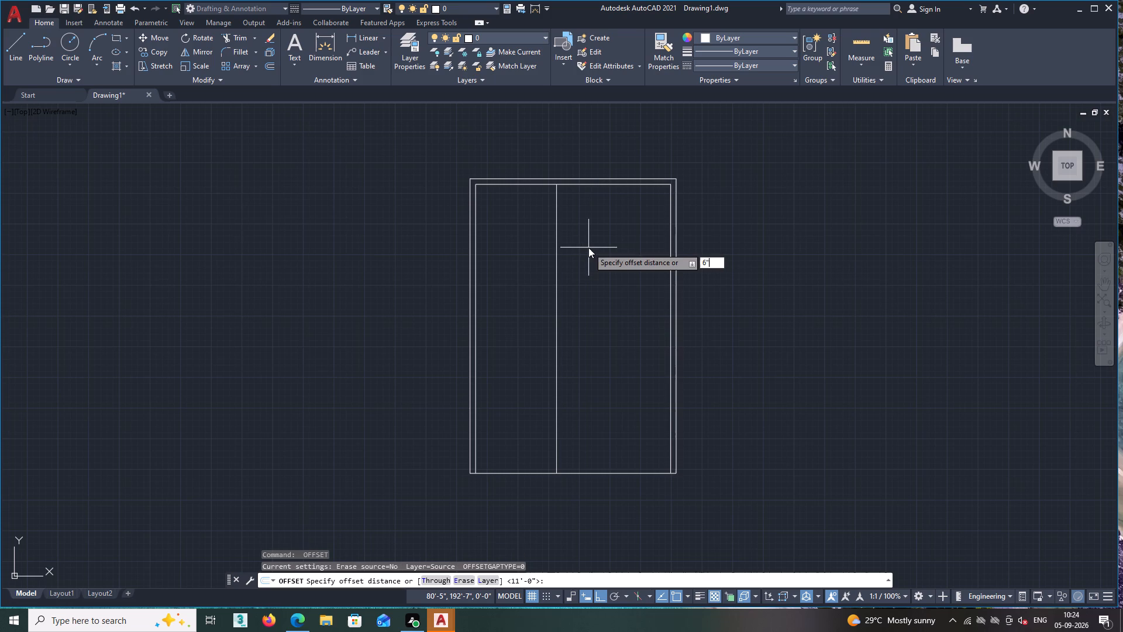
pyautogui.press('Return')
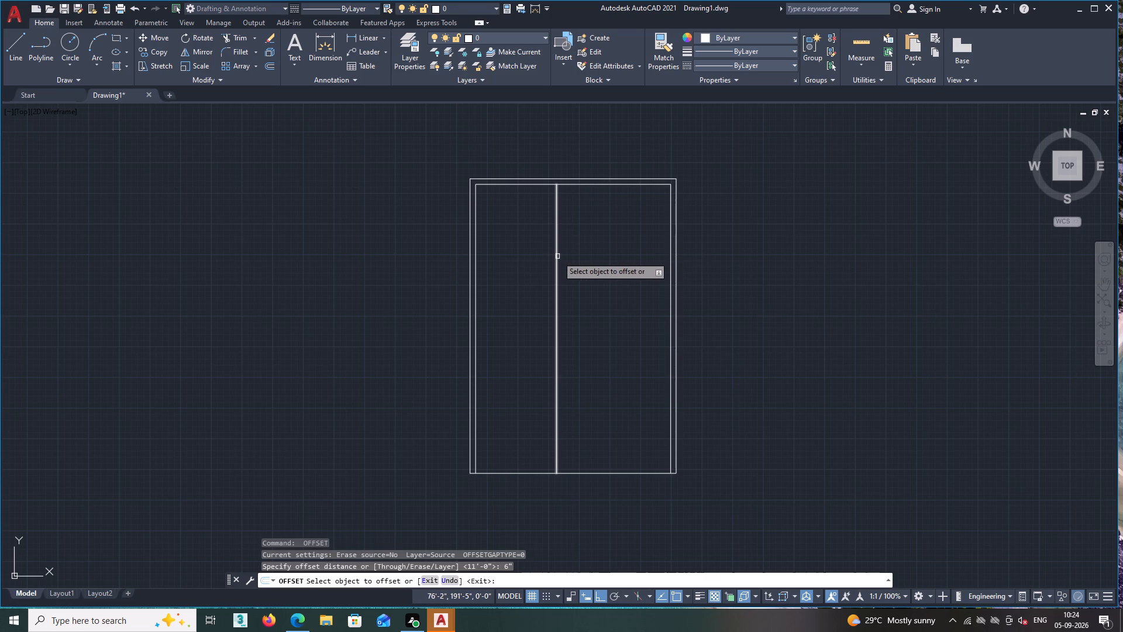
pyautogui.click(556, 254)
pyautogui.click(588, 253)
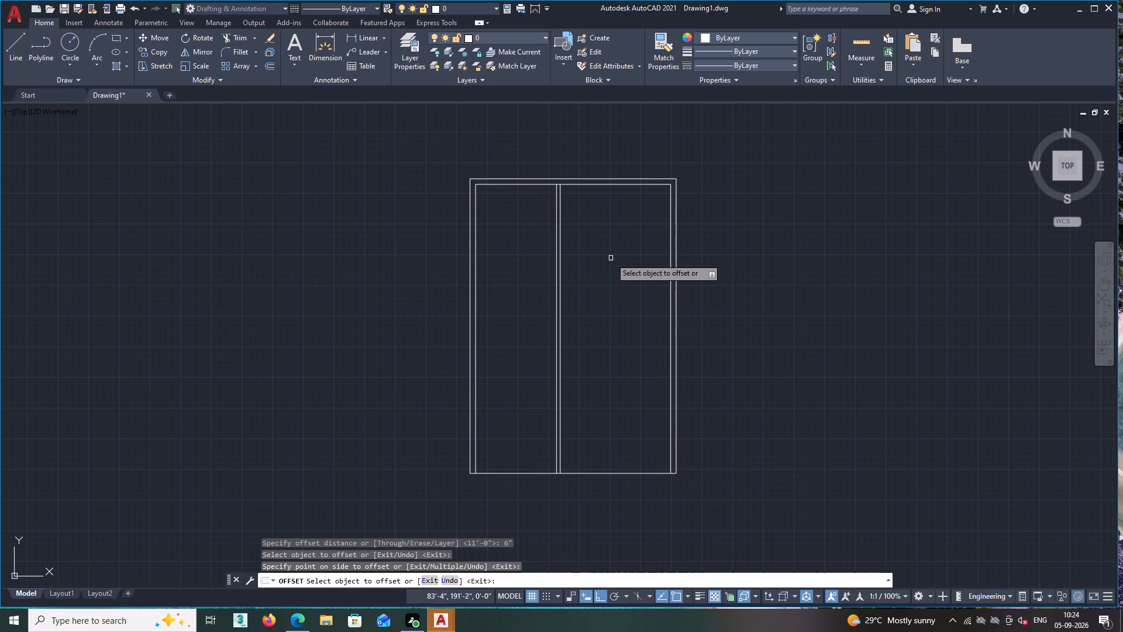
pyautogui.press('space')
# Offset the first partition's right face 4'6" to the right to place the second partition's left face.
pyautogui.press('space')
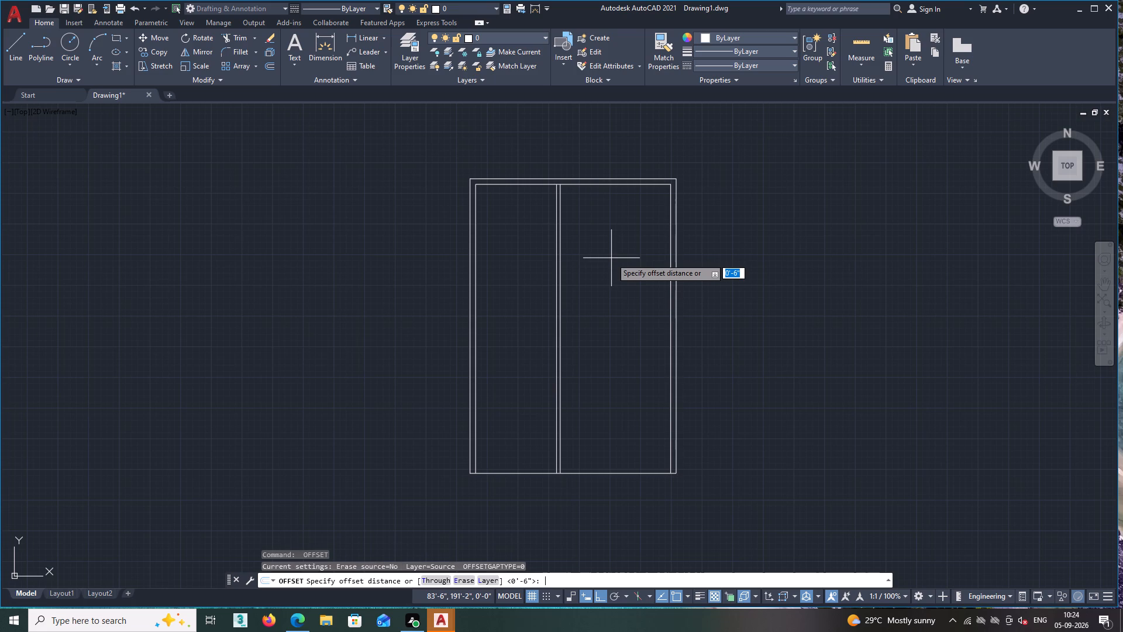
pyautogui.press('1')
pyautogui.press('BackSpace')
pyautogui.write("4'6")
pyautogui.hotkey('shift', '"')
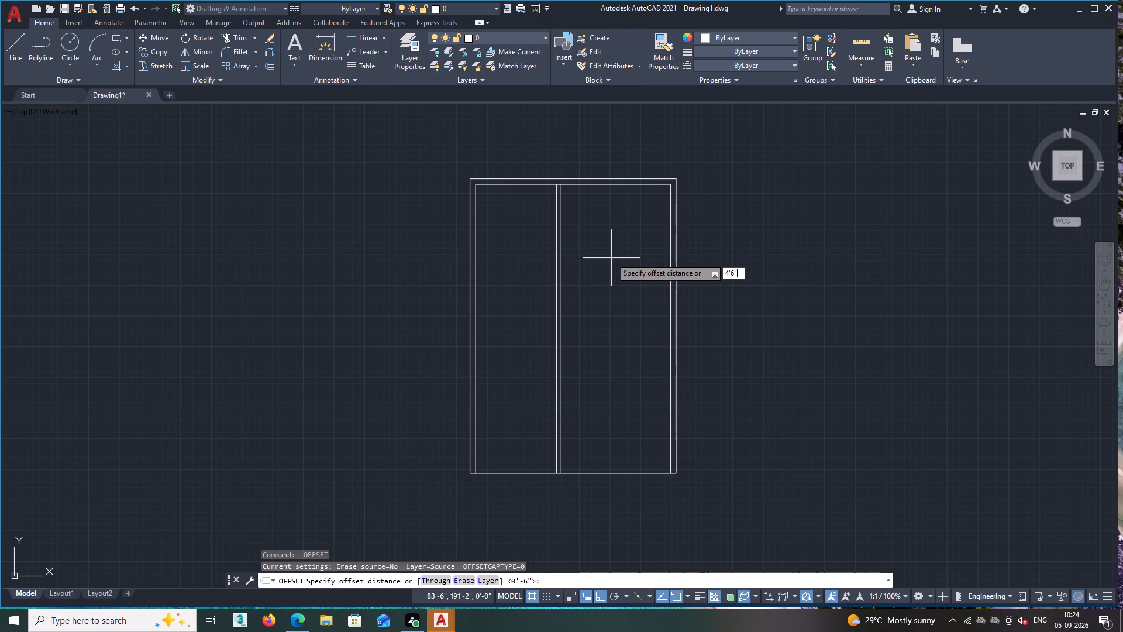
pyautogui.press('Return')
pyautogui.click(560, 259)
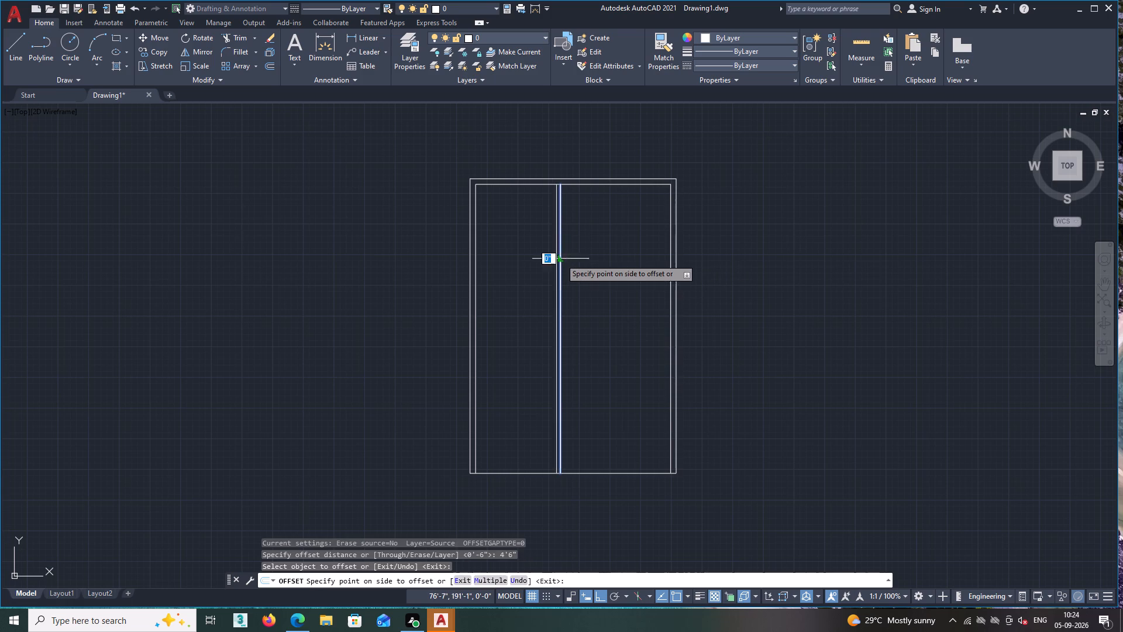
pyautogui.click(615, 262)
pyautogui.press('space')
# Offset the second partition line 6" to the right to give that wall its thickness.
pyautogui.press('space')
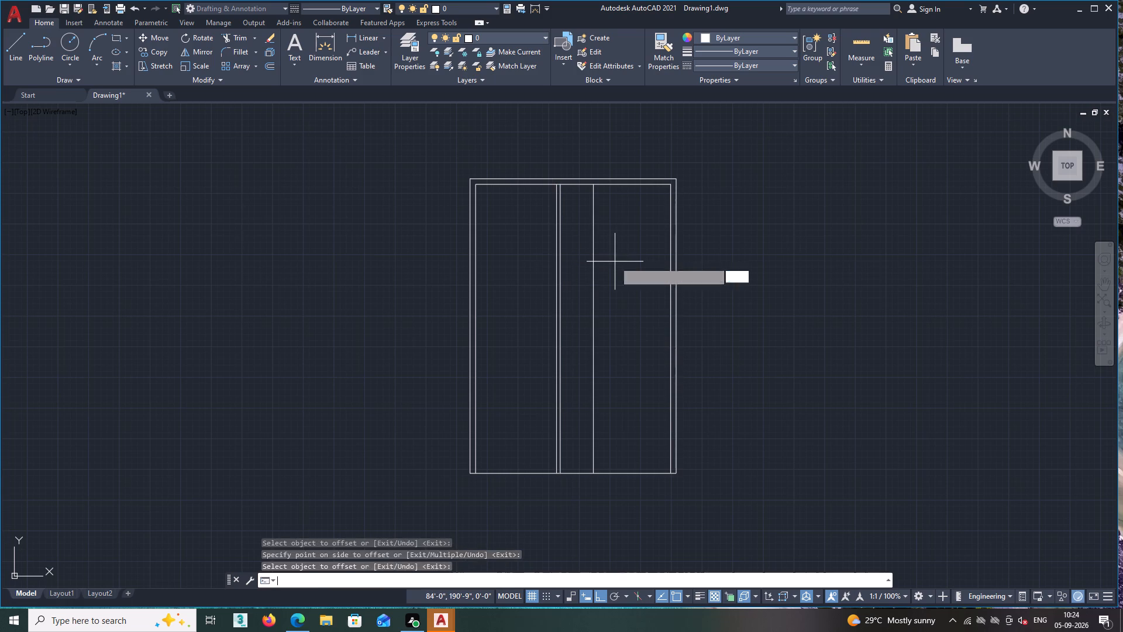
pyautogui.press('6')
pyautogui.hotkey('shift', '"')
pyautogui.press('Return')
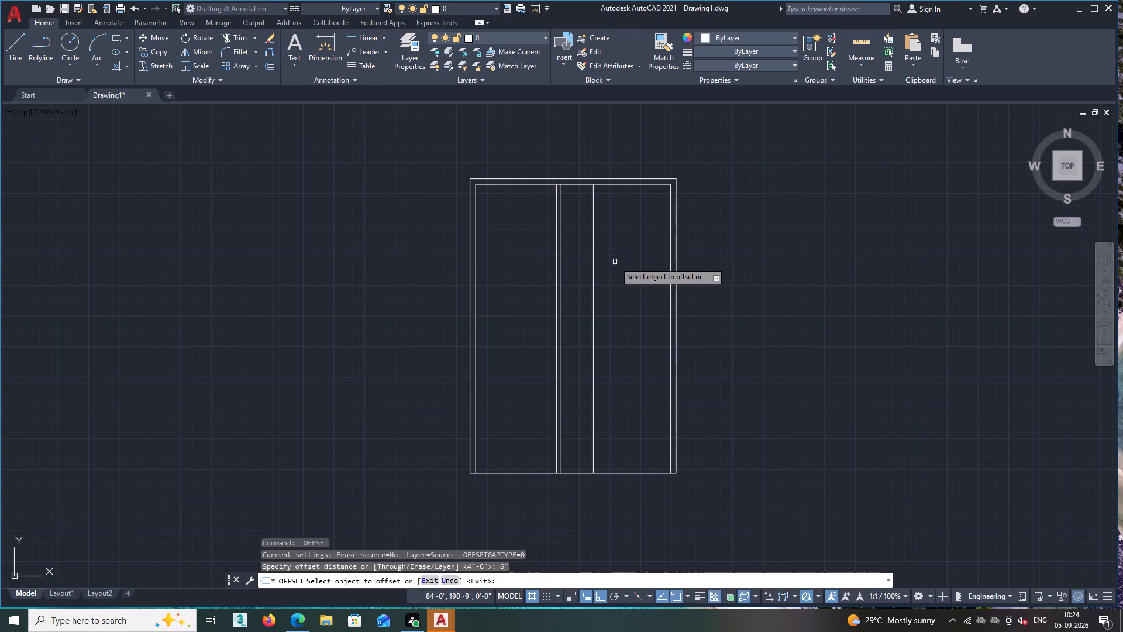
pyautogui.click(592, 248)
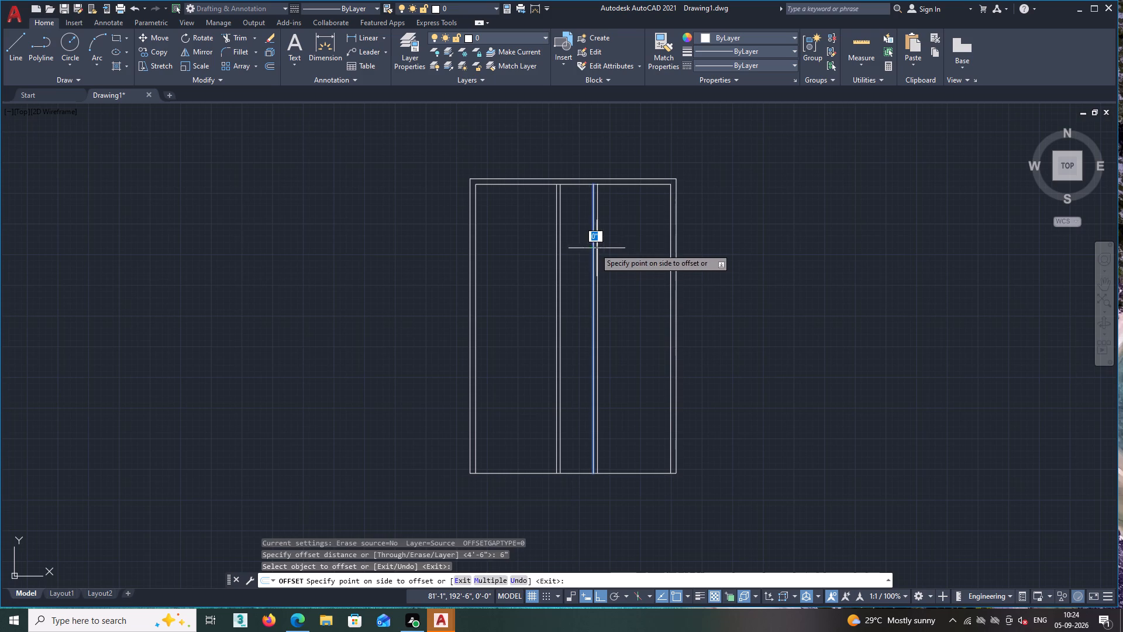
pyautogui.click(619, 249)
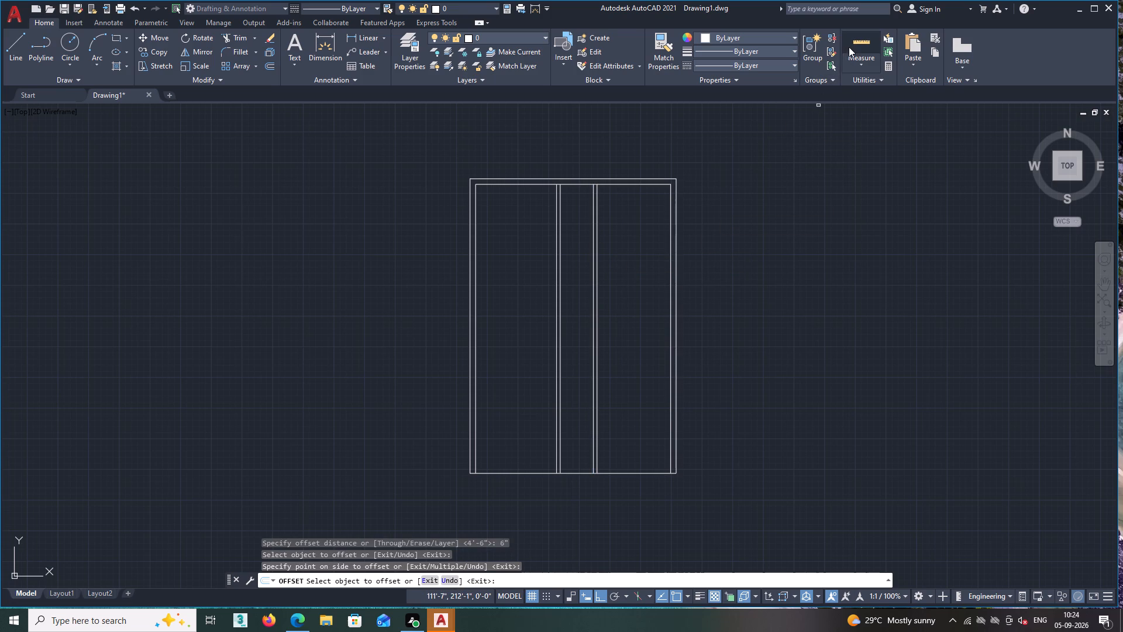
pyautogui.press('space')
# Quick-measure the spaces between the partitions and the outer walls.
pyautogui.click(859, 42)
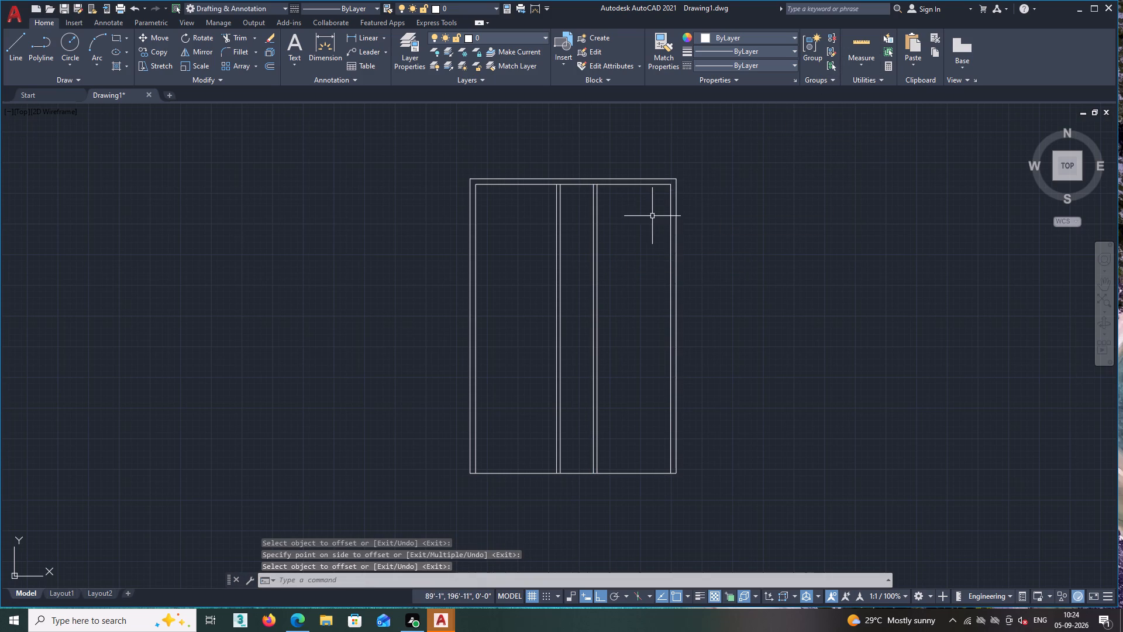
pyautogui.click(870, 40)
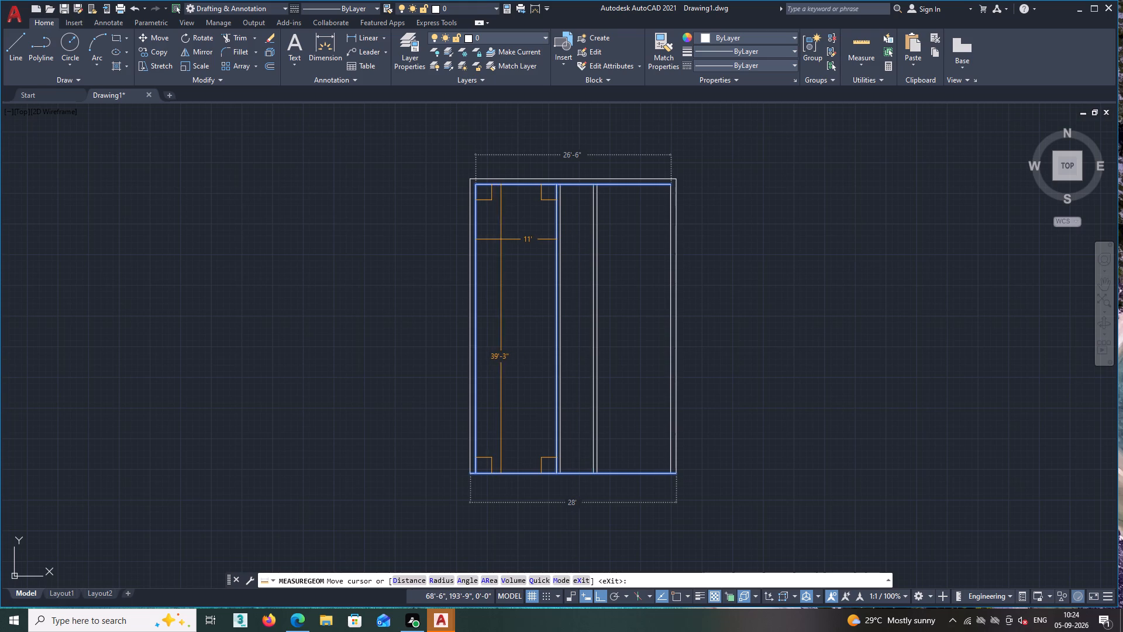
pyautogui.scroll(2, 577, 237)
pyautogui.scroll(-2, 859, 280)
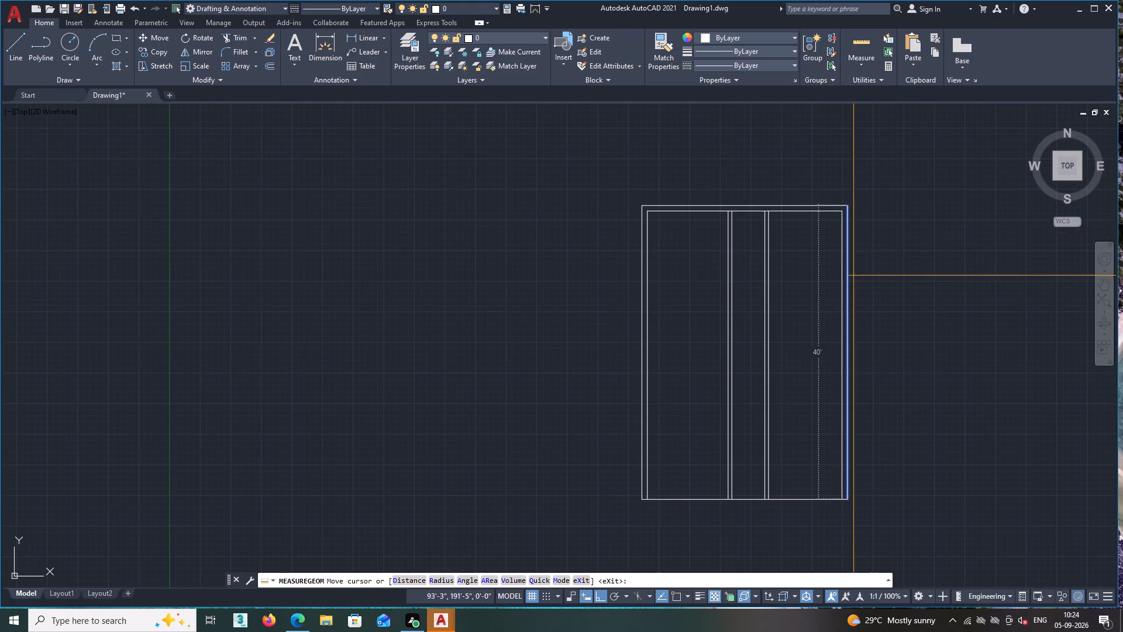
pyautogui.press('Escape')
# Offset the top wall's inner face 12' downward to place the upper face of a horizontal partition.
pyautogui.scroll(1, 781, 283)
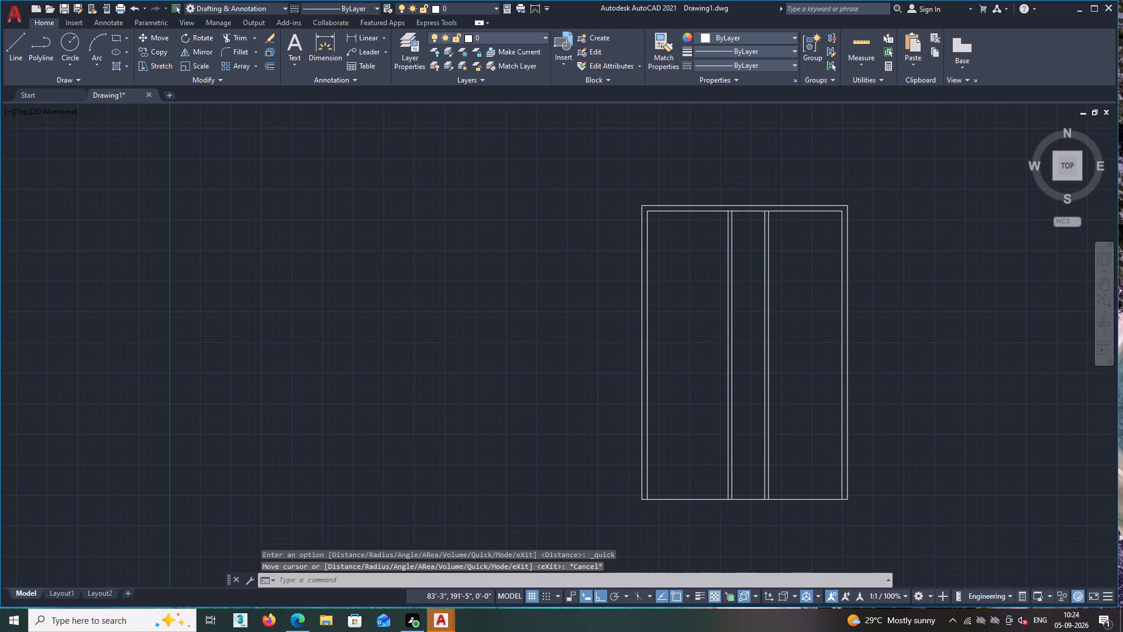
pyautogui.scroll(-1, 781, 283)
pyautogui.scroll(2, 719, 219)
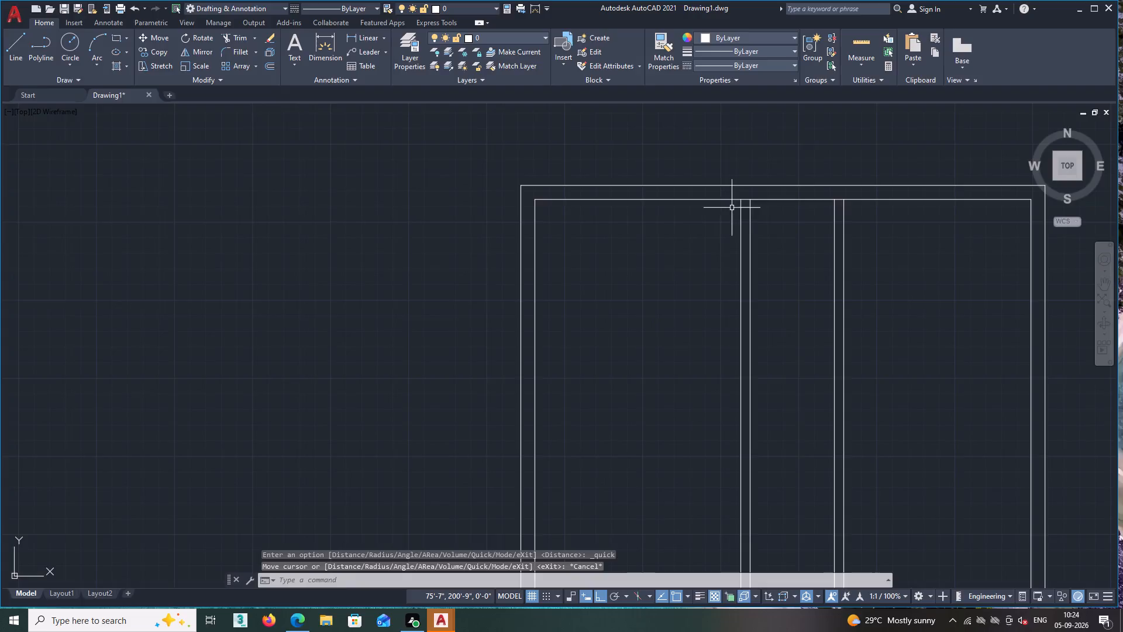
pyautogui.scroll(1, 740, 202)
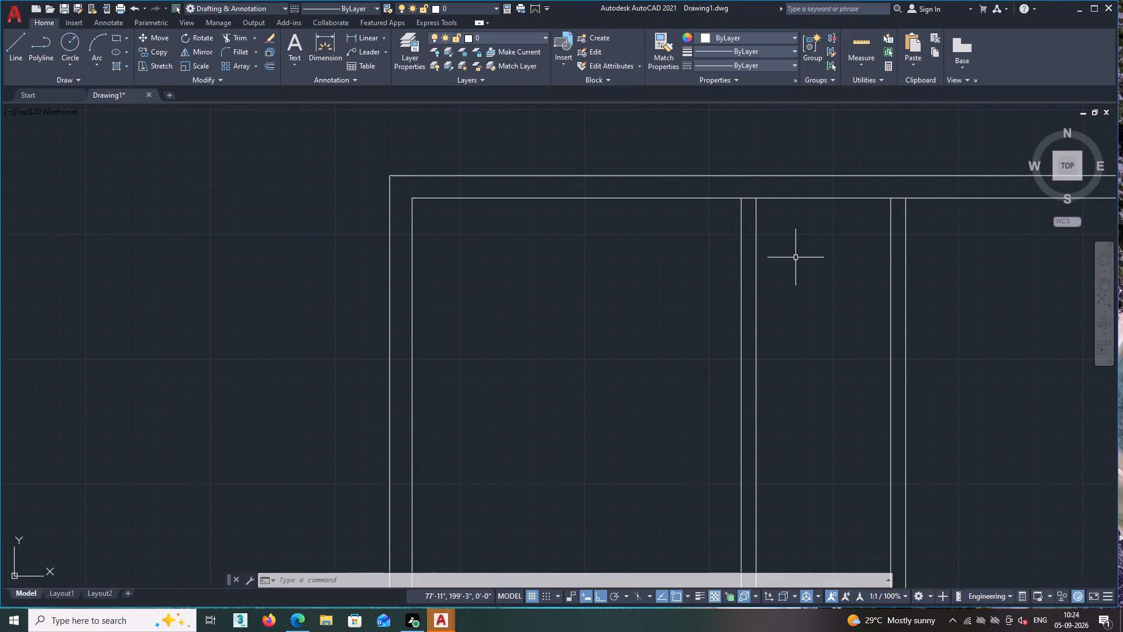
pyautogui.scroll(-3, 795, 257)
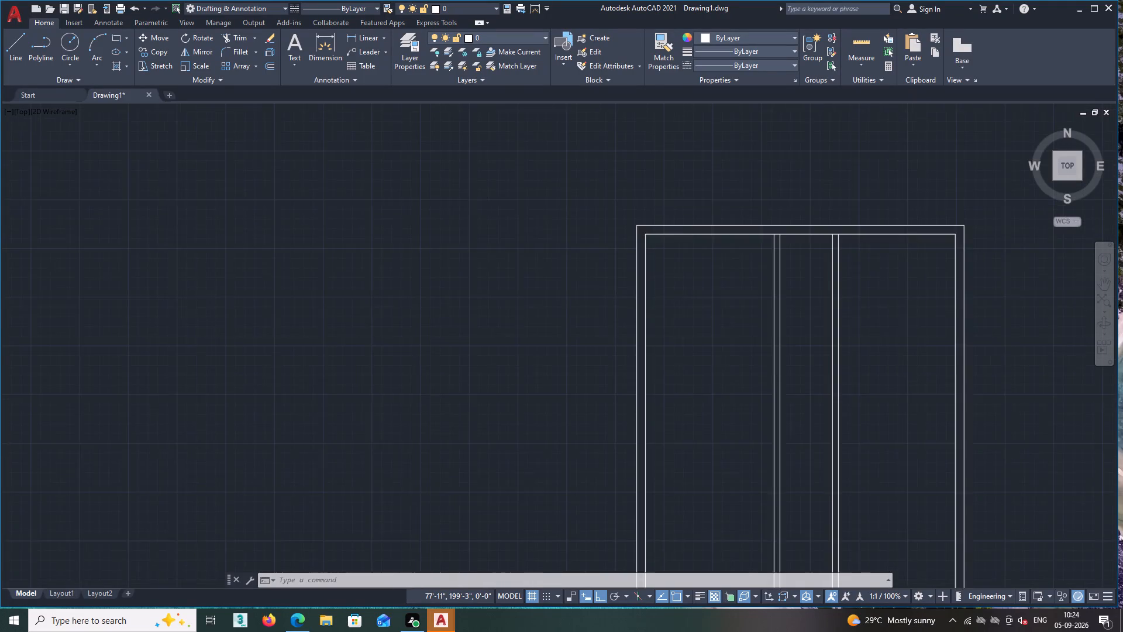
pyautogui.scroll(1, 760, 344)
pyautogui.moveTo(760, 344); pyautogui.dragTo(722, 312, button='middle')
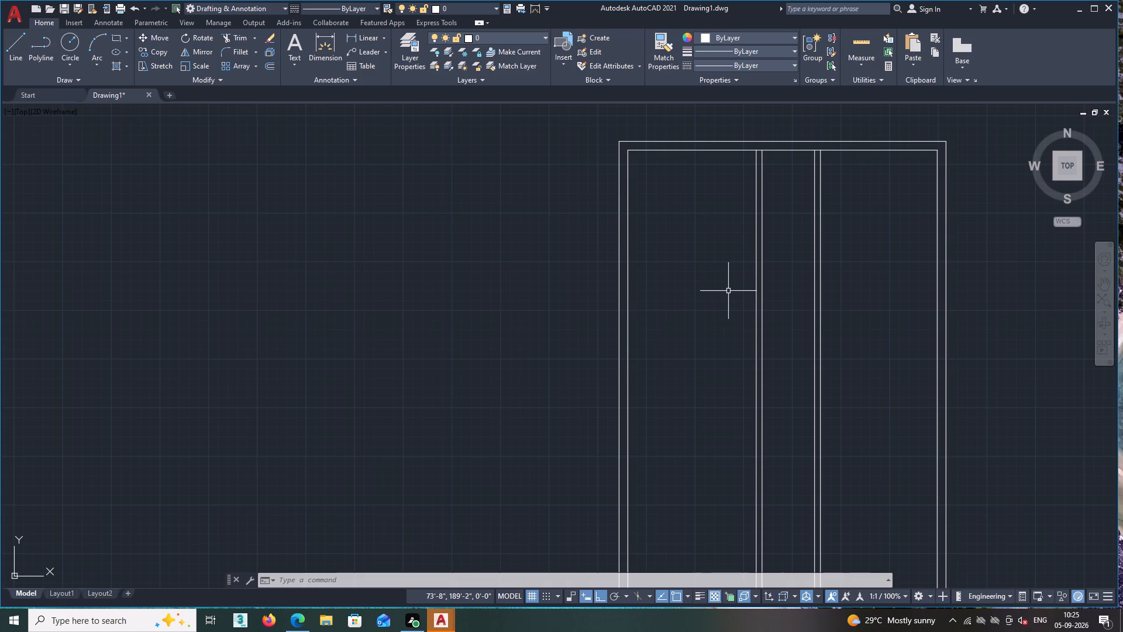
pyautogui.write('O')
pyautogui.press('space')
pyautogui.write("12'")
pyautogui.press('Return')
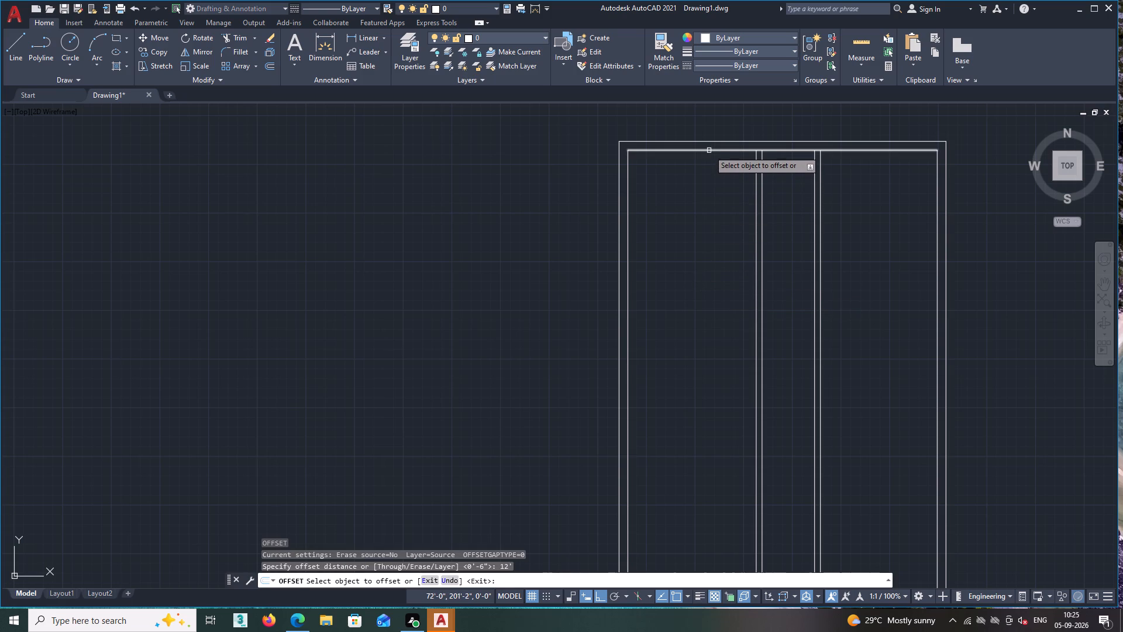
pyautogui.click(709, 150)
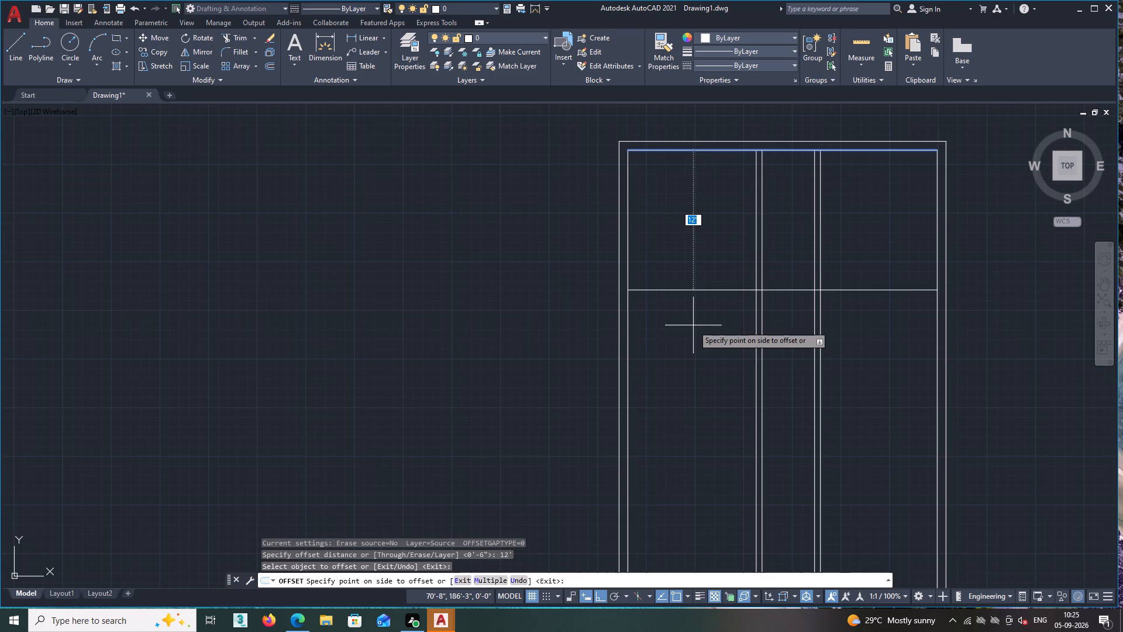
pyautogui.click(693, 325)
pyautogui.press('space')
# Offset the horizontal partition line 6" downward to give that wall its thickness.
pyautogui.press('space')
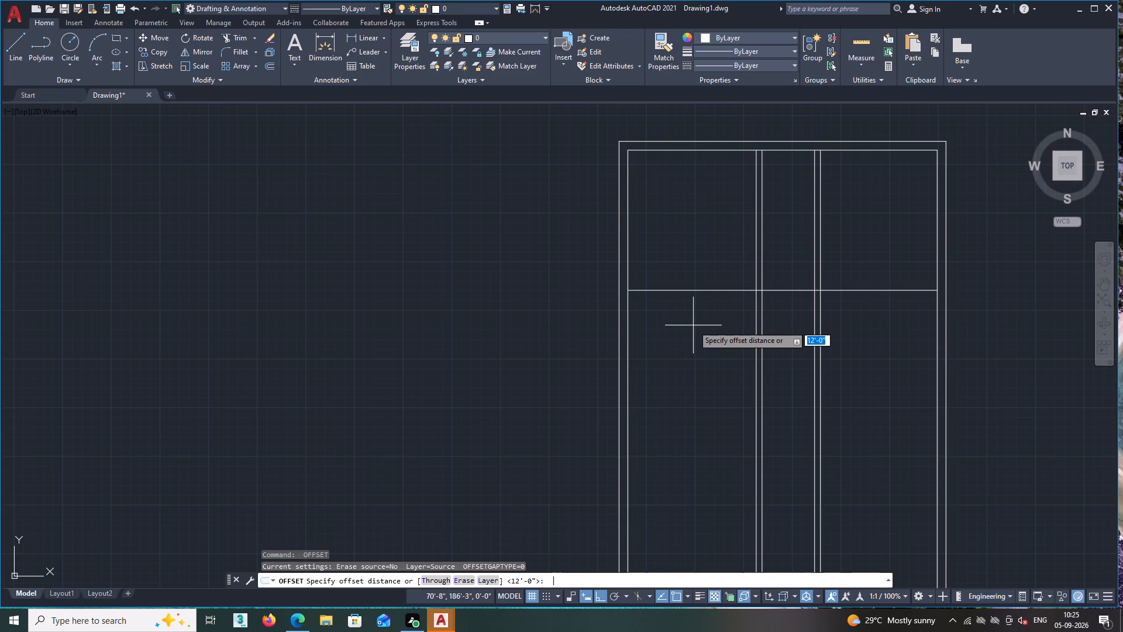
pyautogui.write('6')
pyautogui.hotkey('shift', '"')
pyautogui.press('Return')
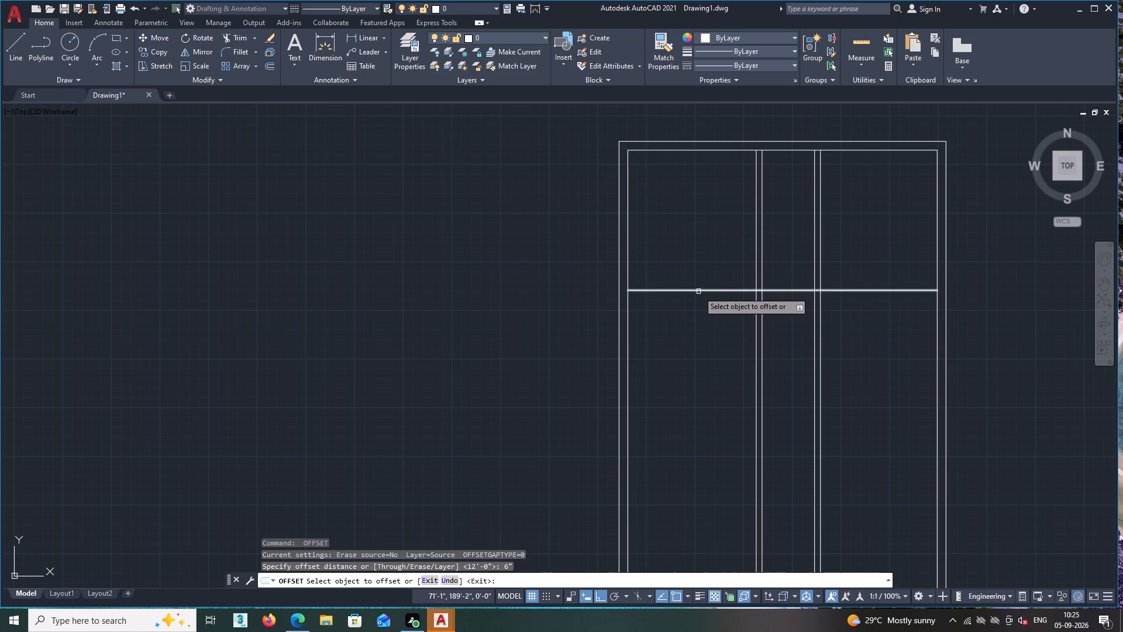
pyautogui.click(698, 291)
pyautogui.click(695, 322)
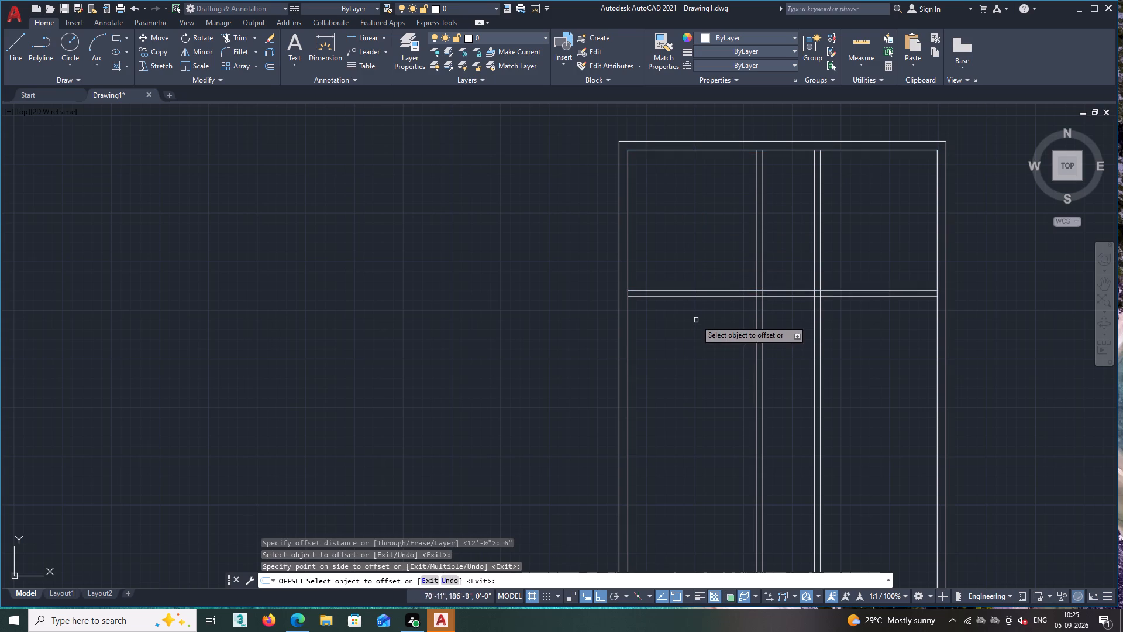
pyautogui.press('space')
# Trim both horizontal partition lines out of the passage between the two vertical partitions.
pyautogui.scroll(2, 798, 302)
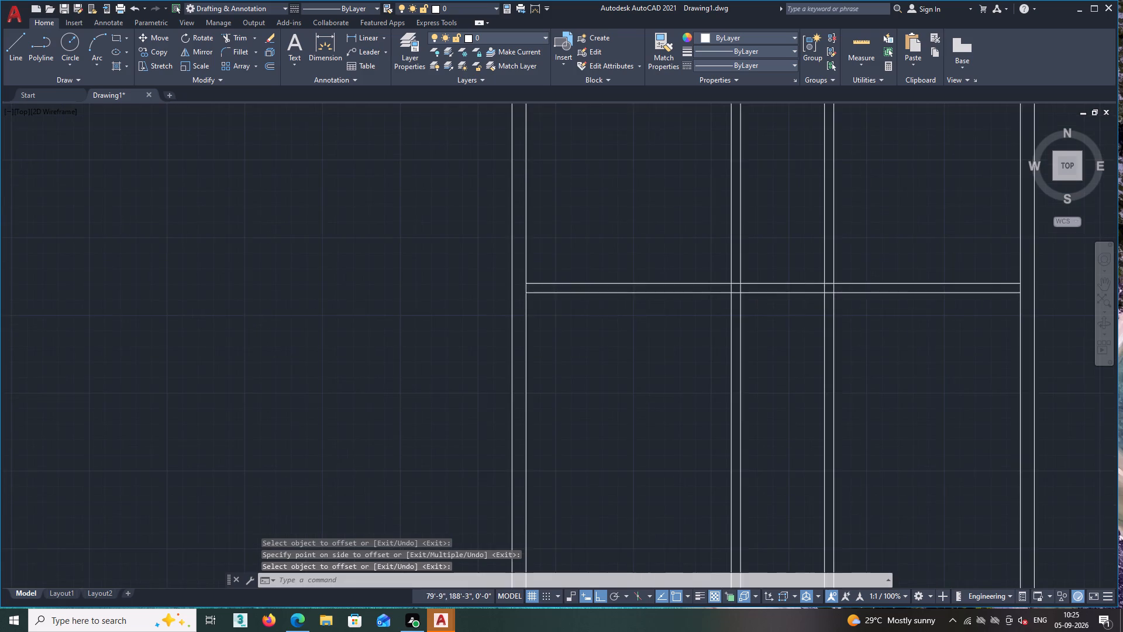
pyautogui.scroll(-1, 778, 313)
pyautogui.write('TR')
pyautogui.press('space')
pyautogui.moveTo(776, 236); pyautogui.dragTo(776, 257)
pyautogui.moveTo(773, 288); pyautogui.dragTo(769, 332)
pyautogui.click(769, 332)
pyautogui.click(783, 240)
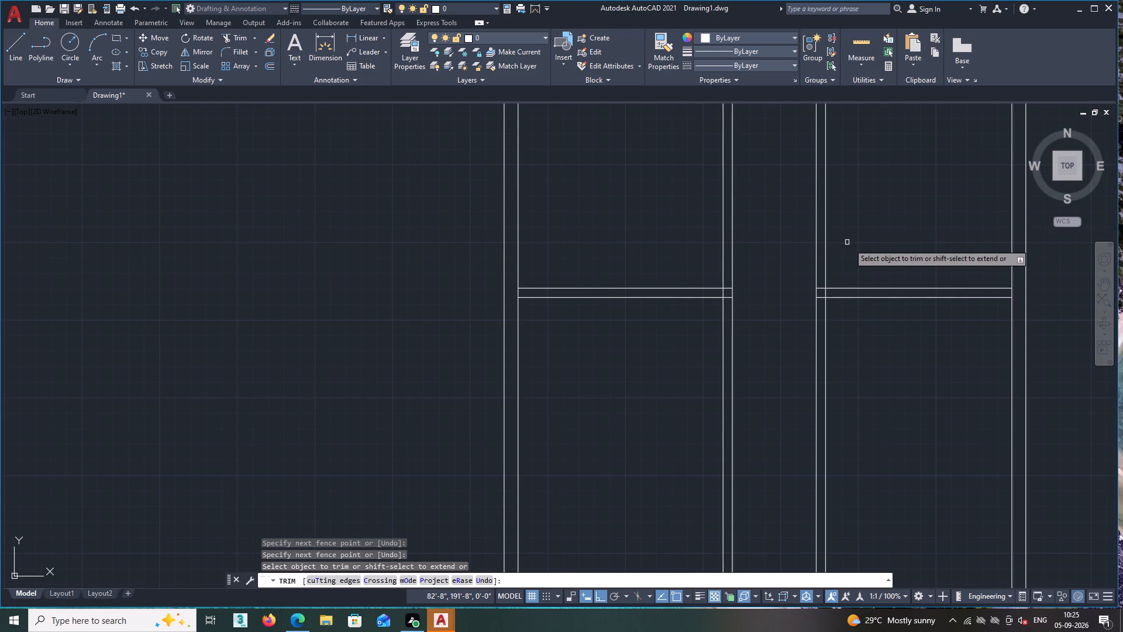
# Trim both horizontal partition lines out of the right-hand room and from between the right vertical partition's faces.
pyautogui.moveTo(912, 232); pyautogui.dragTo(912, 246)
pyautogui.moveTo(912, 256); pyautogui.dragTo(909, 295)
pyautogui.moveTo(908, 301); pyautogui.dragTo(898, 383)
pyautogui.scroll(2, 820, 299)
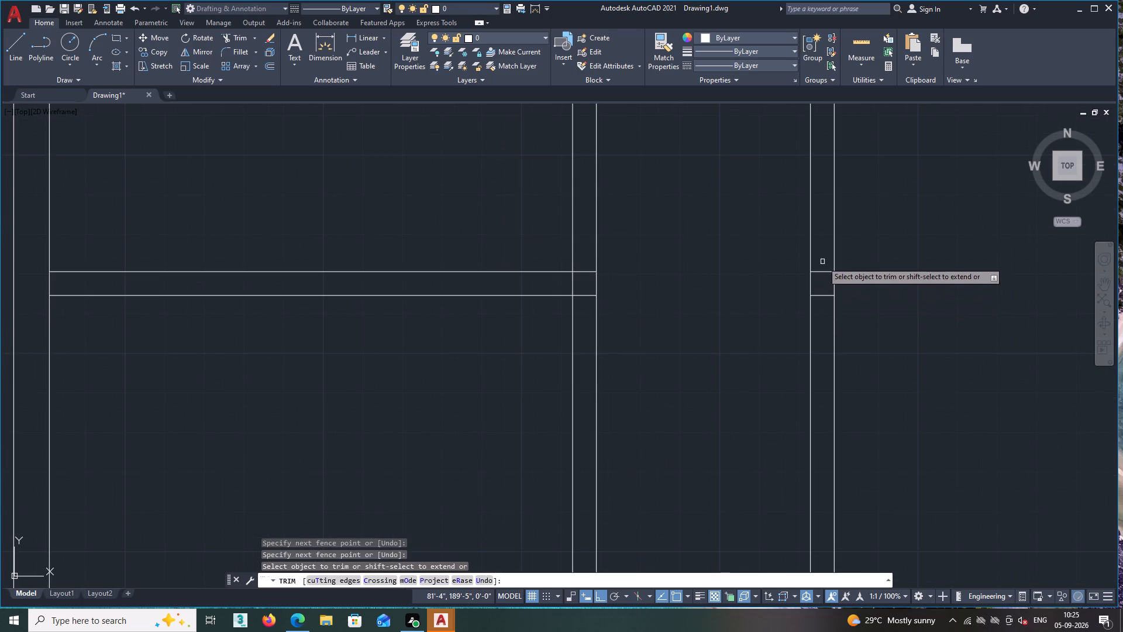
pyautogui.click(823, 260)
pyautogui.moveTo(823, 273); pyautogui.dragTo(822, 280)
pyautogui.click(822, 285)
pyautogui.moveTo(821, 297); pyautogui.dragTo(819, 314)
pyautogui.click(819, 314)
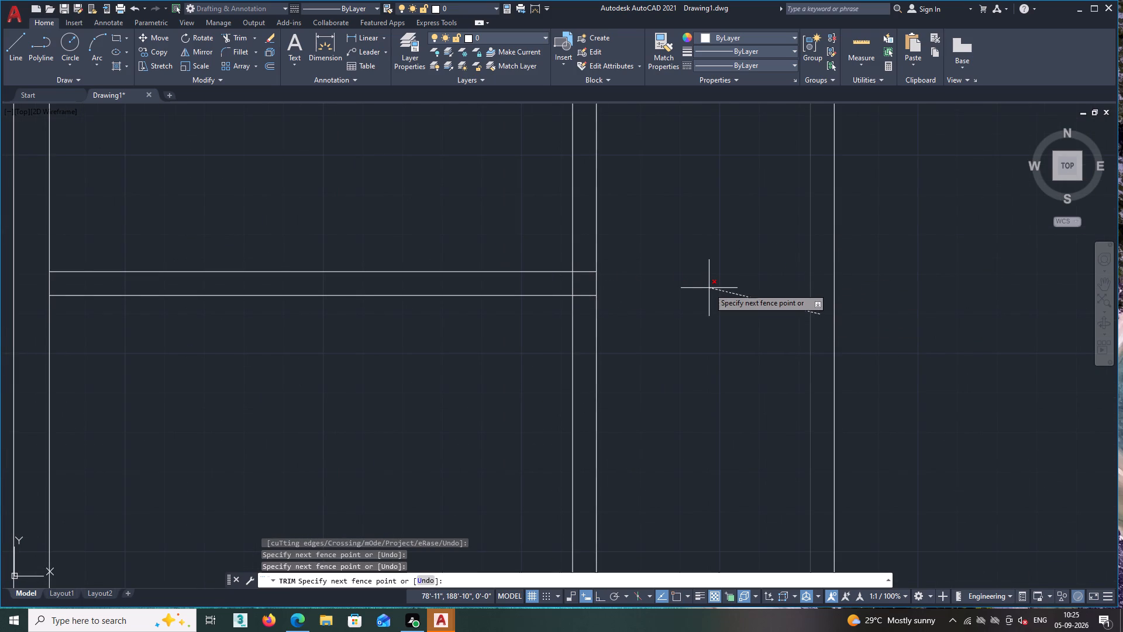
pyautogui.press('Escape')
# Trim the two horizontal line stubs from between the faces of the left vertical partition.
pyautogui.press('space')
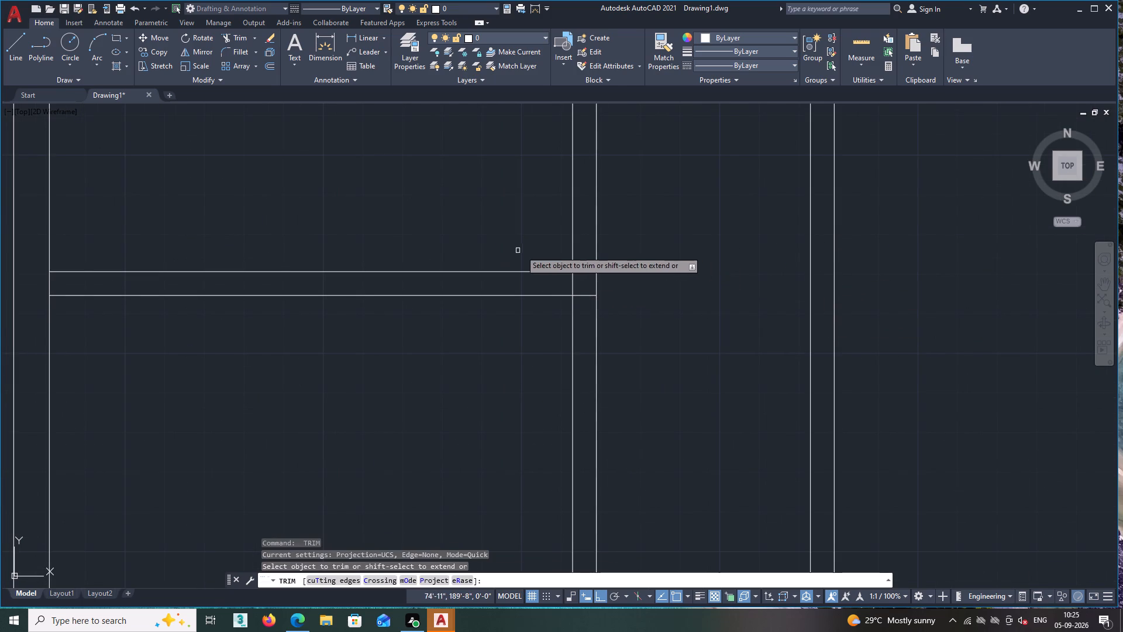
pyautogui.click(583, 255)
pyautogui.click(585, 266)
pyautogui.moveTo(591, 309); pyautogui.dragTo(591, 315)
pyautogui.doubleClick(591, 315)
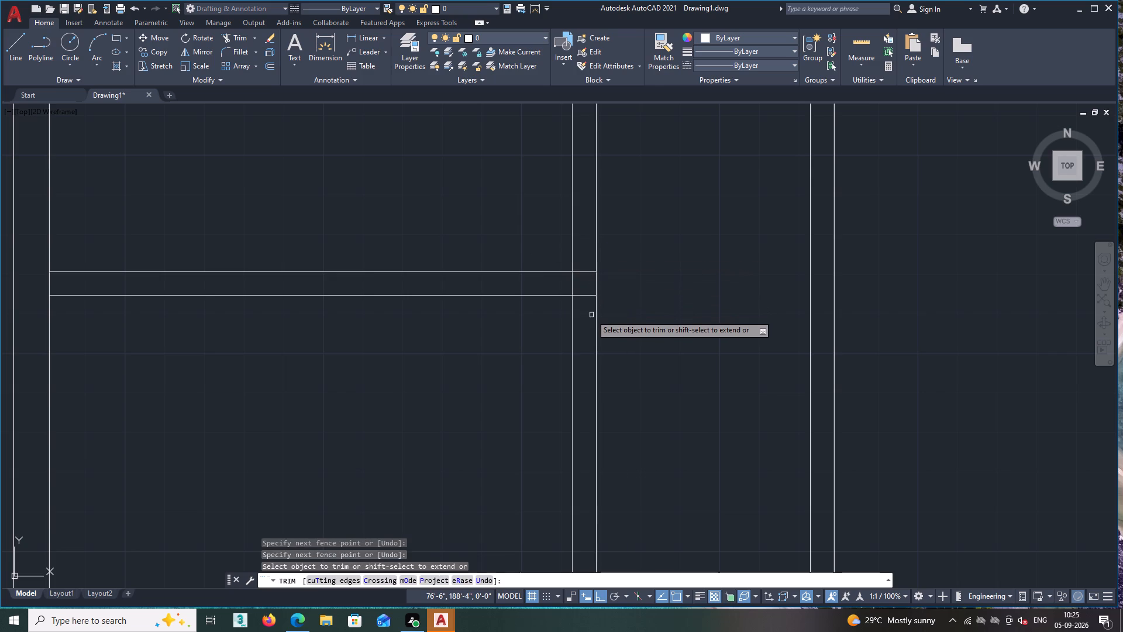
pyautogui.doubleClick(585, 297)
pyautogui.click(585, 272)
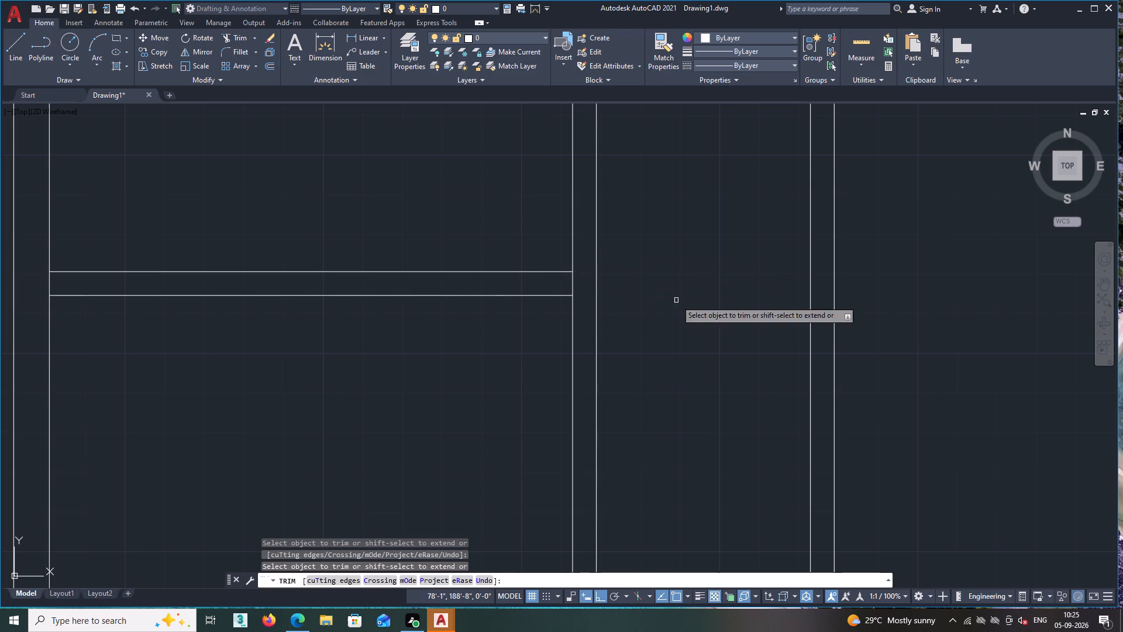
# Trim the top wall's inner face where each of the two vertical partitions meets it.
pyautogui.scroll(-3, 718, 326)
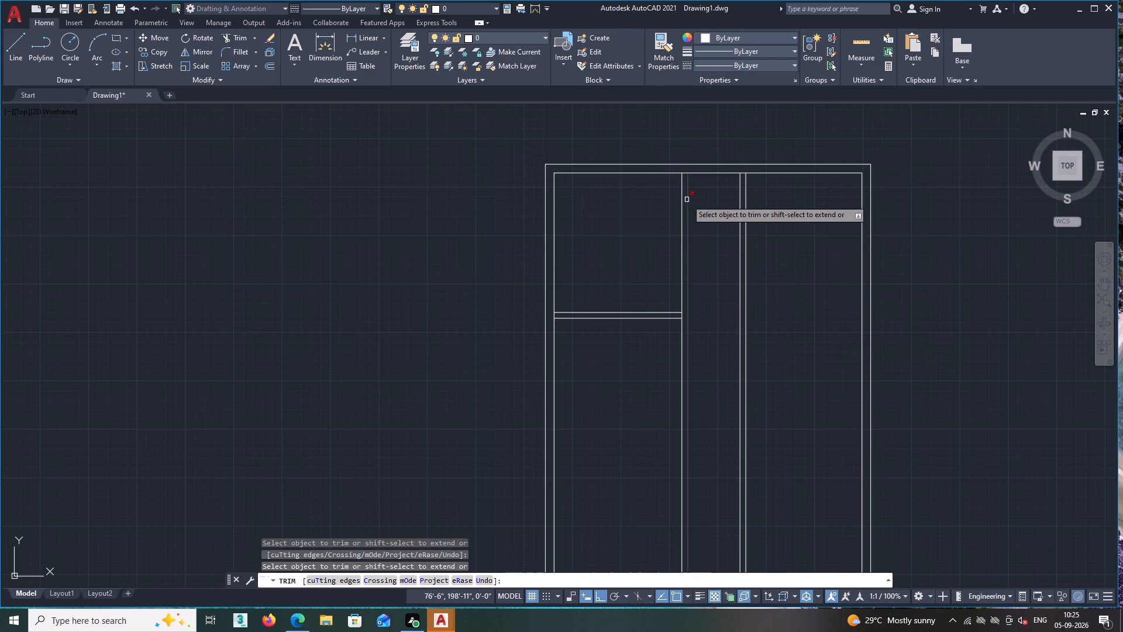
pyautogui.scroll(2, 682, 170)
pyautogui.click(685, 178)
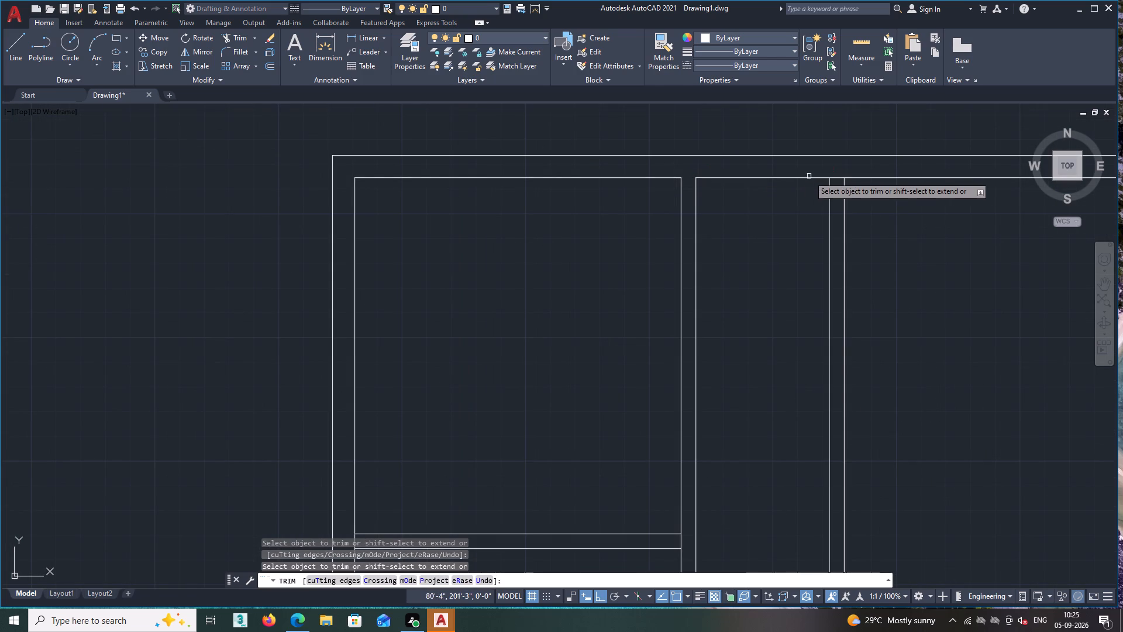
pyautogui.click(837, 178)
pyautogui.press('space')
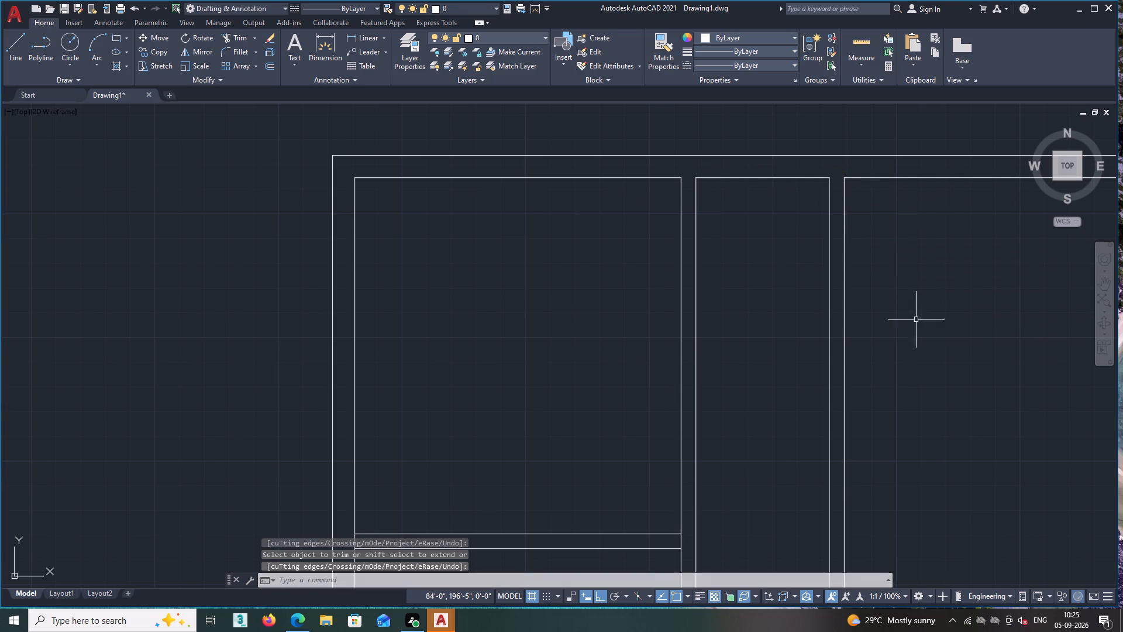
# Extend the horizontal partition's lower line to the right face of the left vertical partition.
pyautogui.scroll(-4, 898, 328)
pyautogui.moveTo(911, 357); pyautogui.dragTo(698, 269, button='middle')
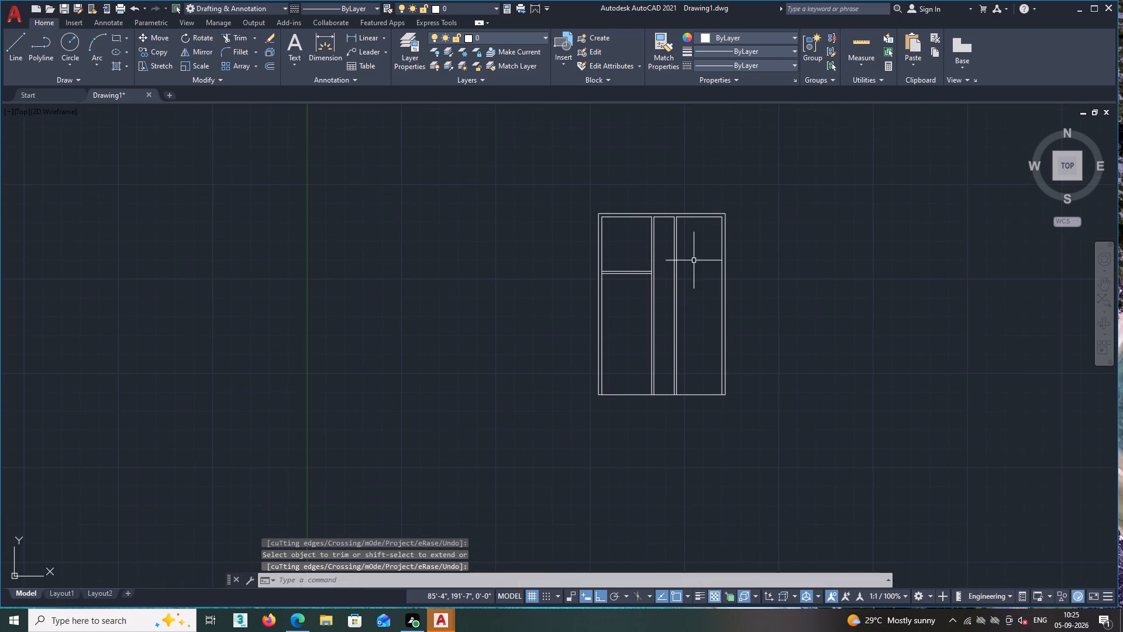
pyautogui.scroll(1, 685, 285)
pyautogui.scroll(2, 629, 268)
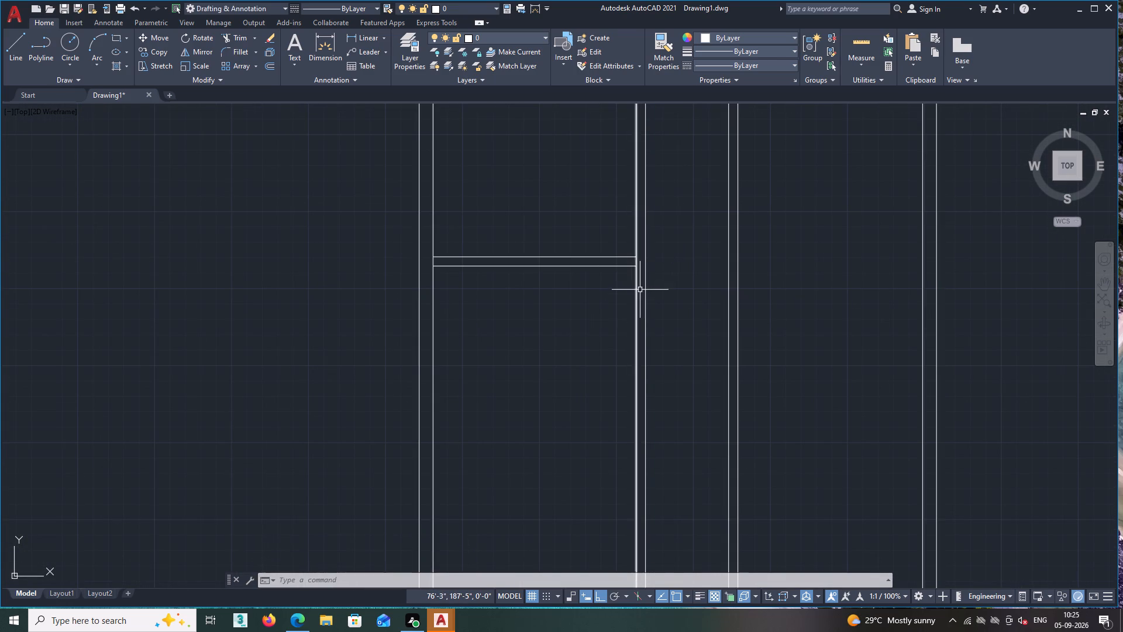
pyautogui.scroll(1, 633, 262)
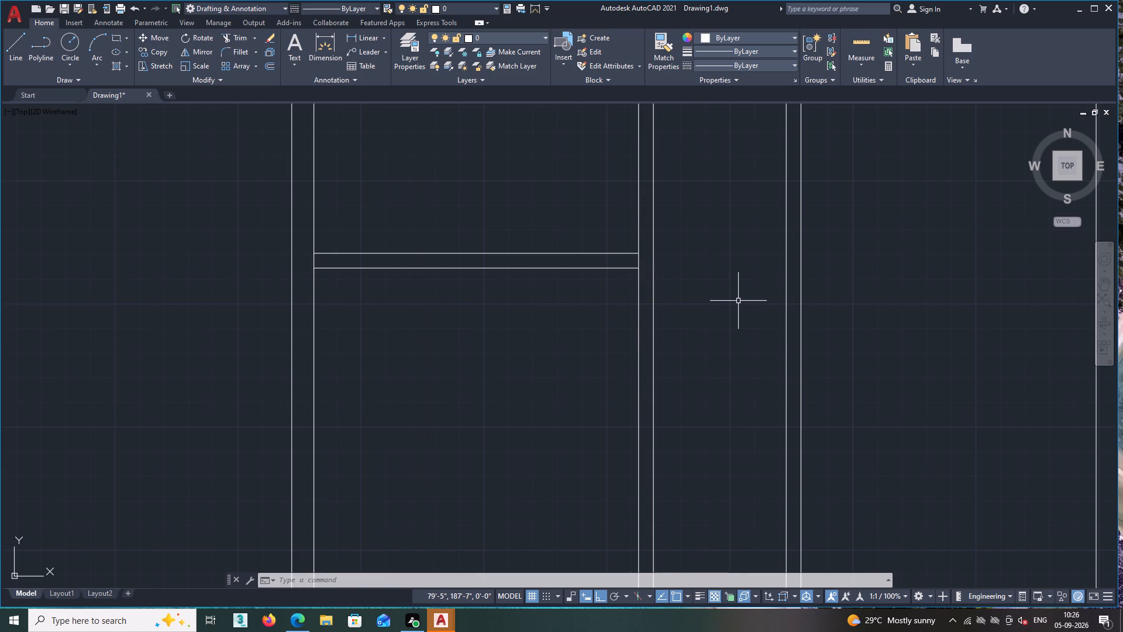
pyautogui.write('EX')
pyautogui.press('space')
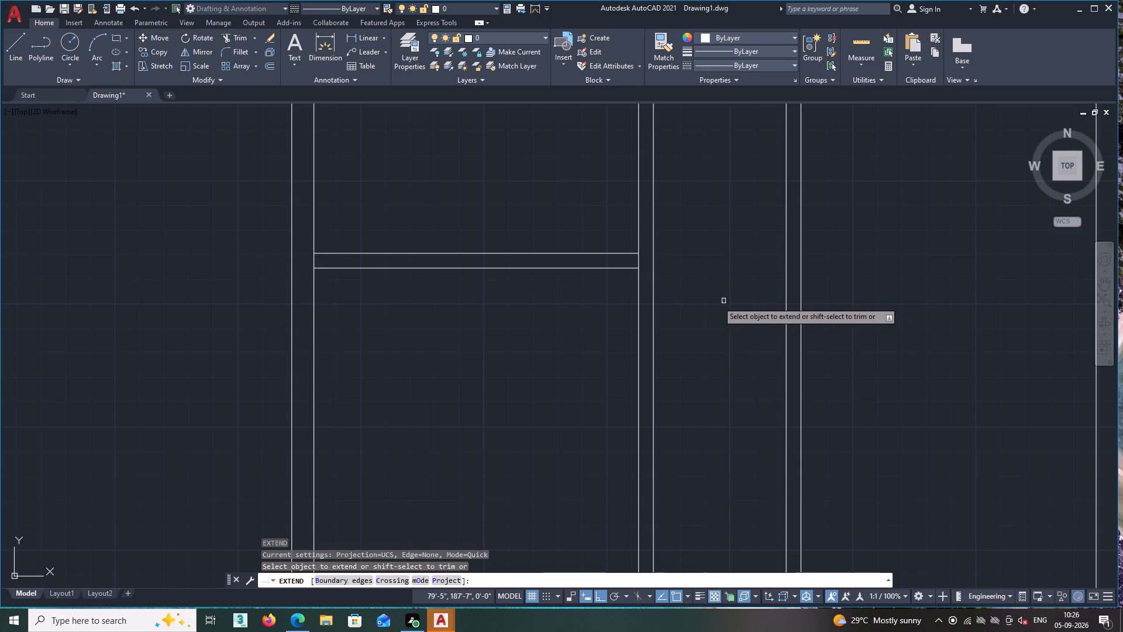
pyautogui.click(629, 267)
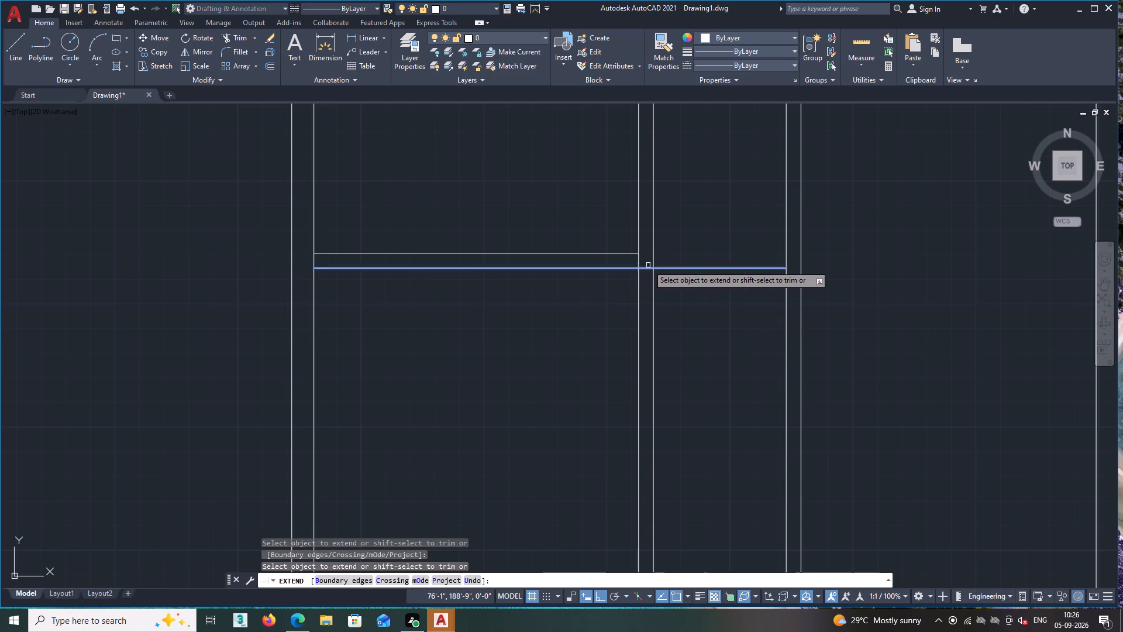
pyautogui.press('Escape')
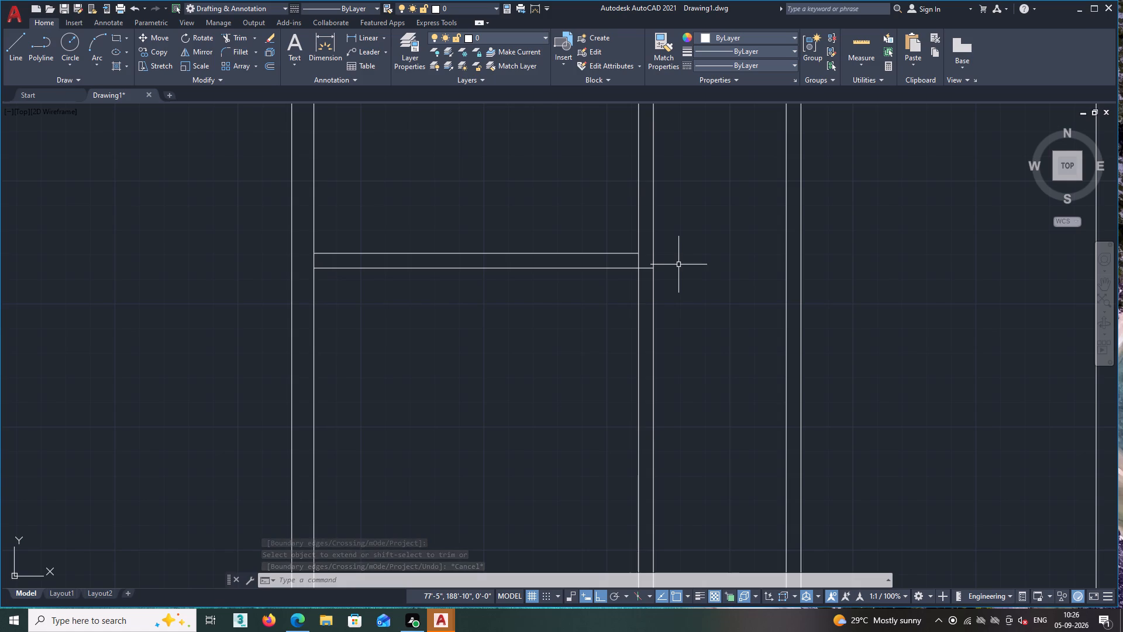
# Trim the left vertical partition's left face between the two horizontal partition lines.
pyautogui.scroll(-2, 680, 261)
pyautogui.scroll(2, 655, 267)
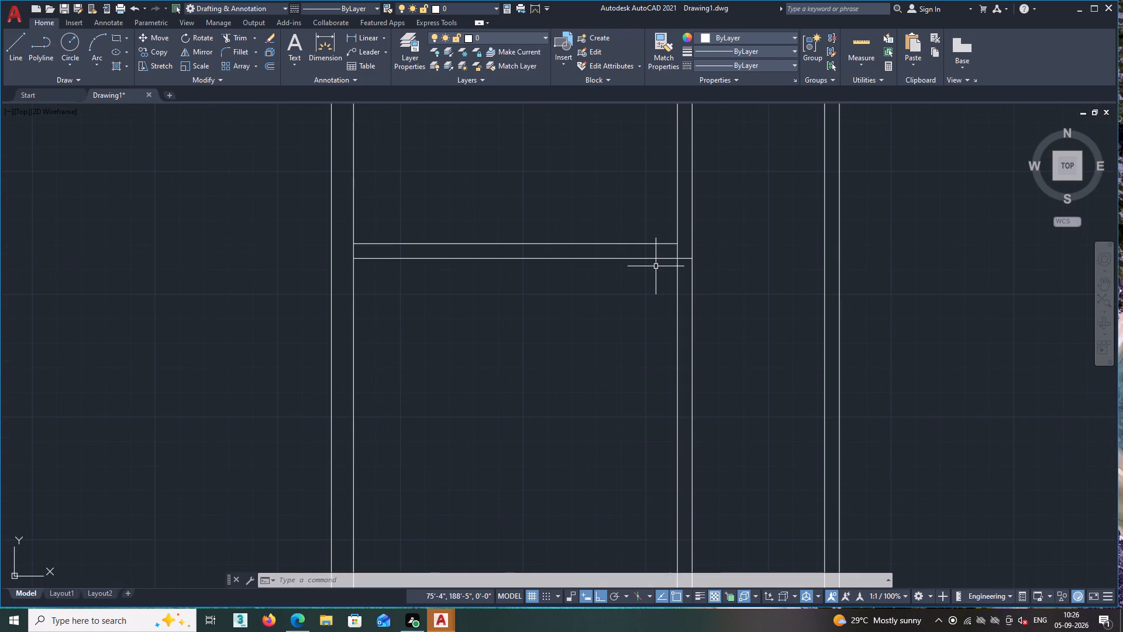
pyautogui.scroll(1, 672, 256)
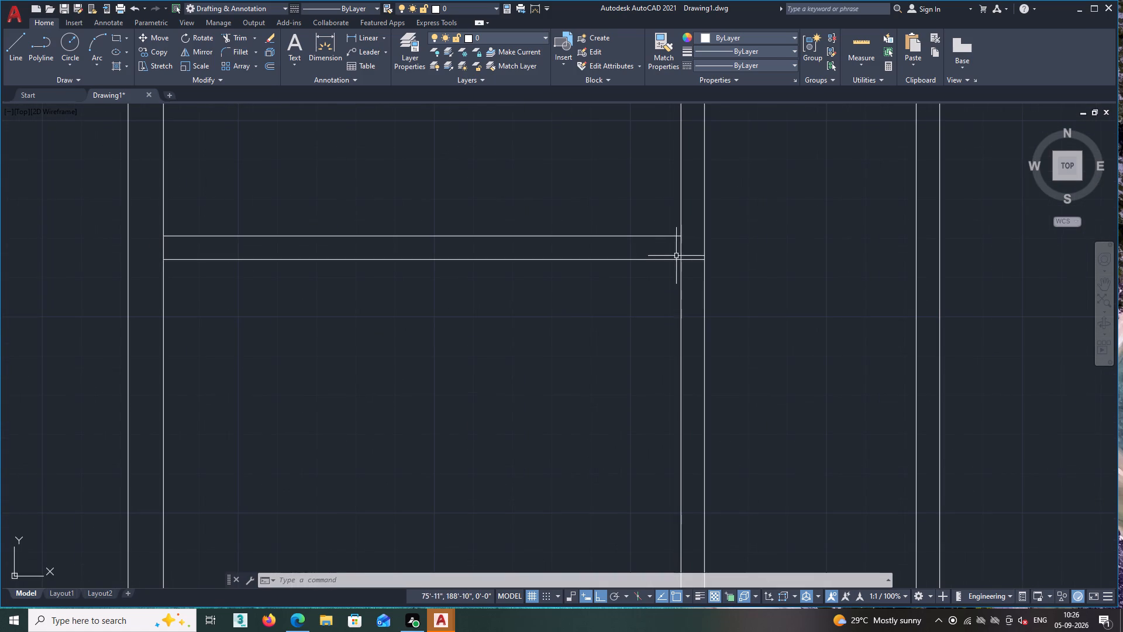
pyautogui.write('TR')
pyautogui.press('space')
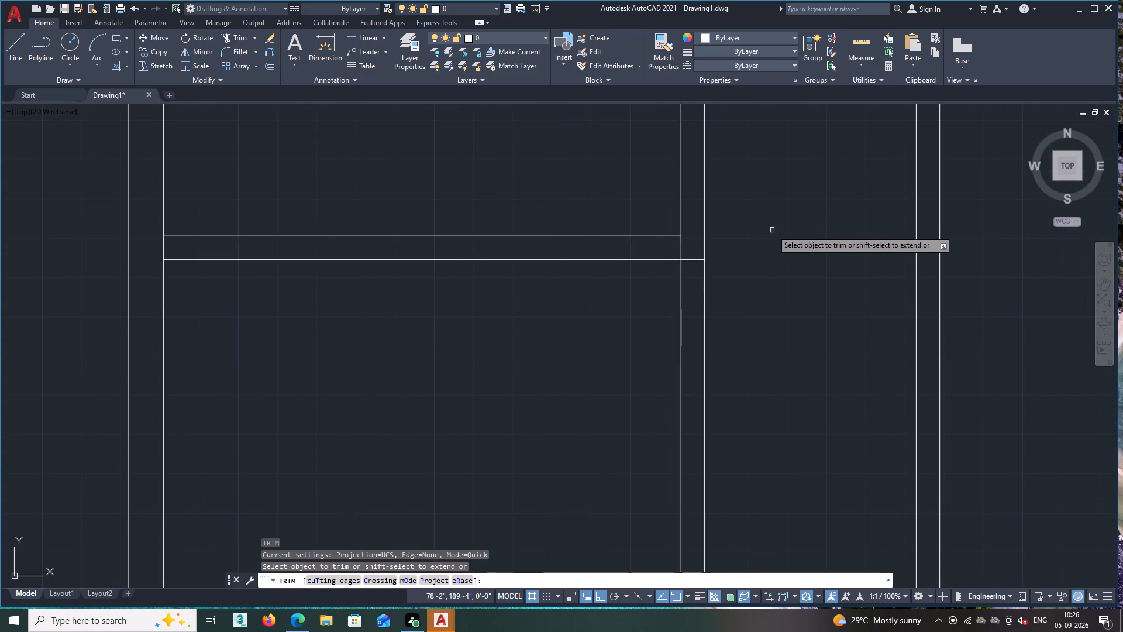
pyautogui.click(680, 250)
# Trim away both lines of the left vertical partition below the horizontal partition, leaving an L-shaped corner around the upper-left room.
pyautogui.scroll(-2, 802, 291)
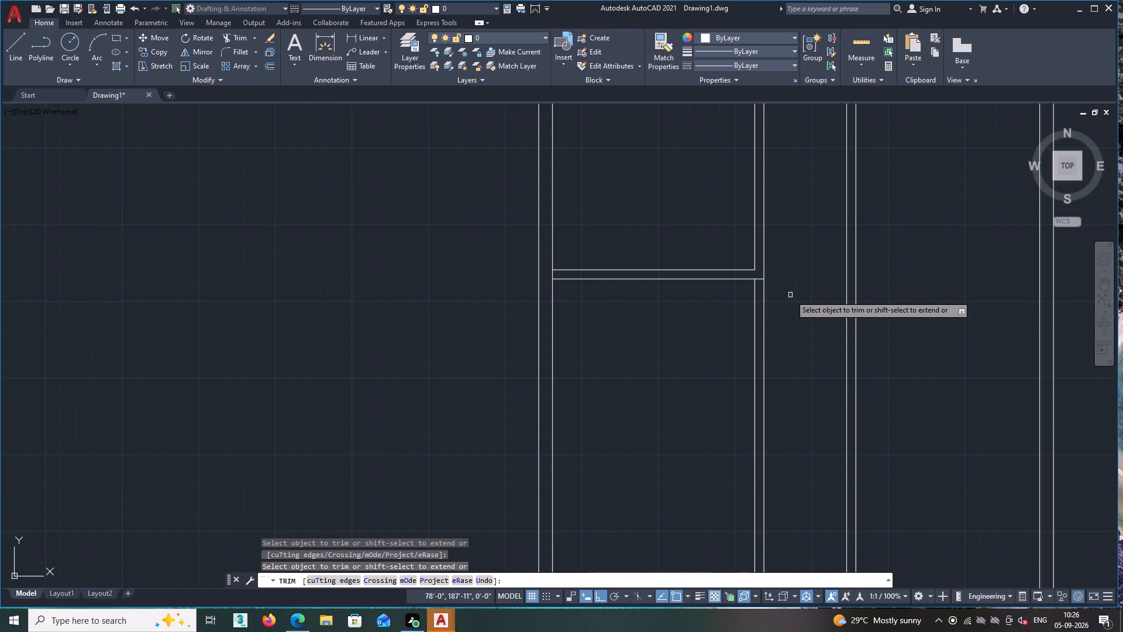
pyautogui.scroll(-1, 790, 298)
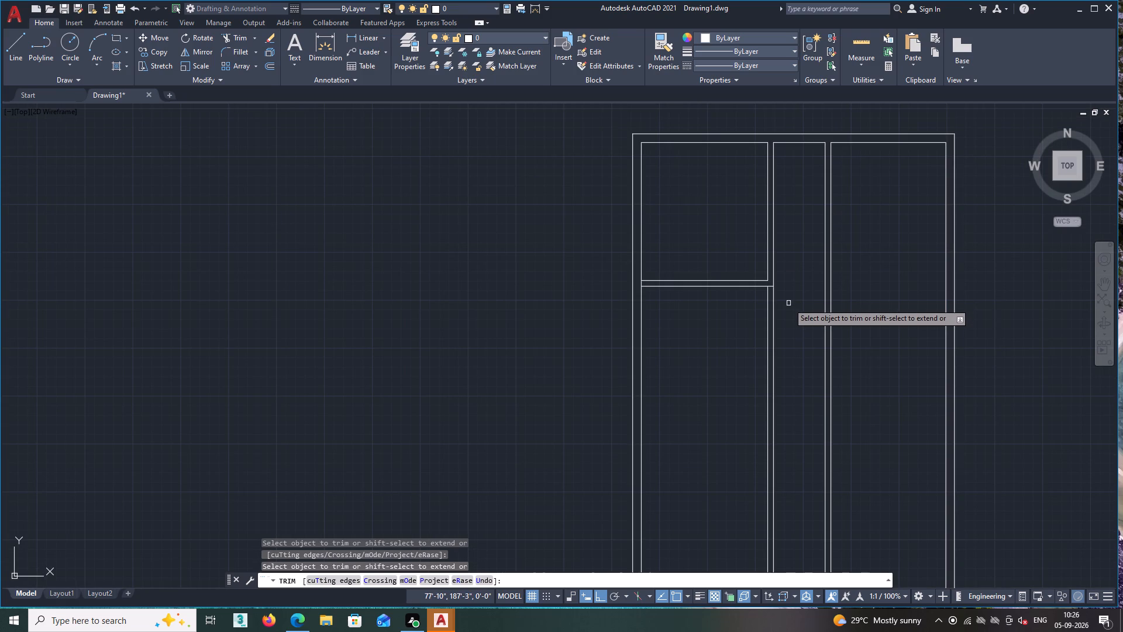
pyautogui.scroll(-1, 788, 303)
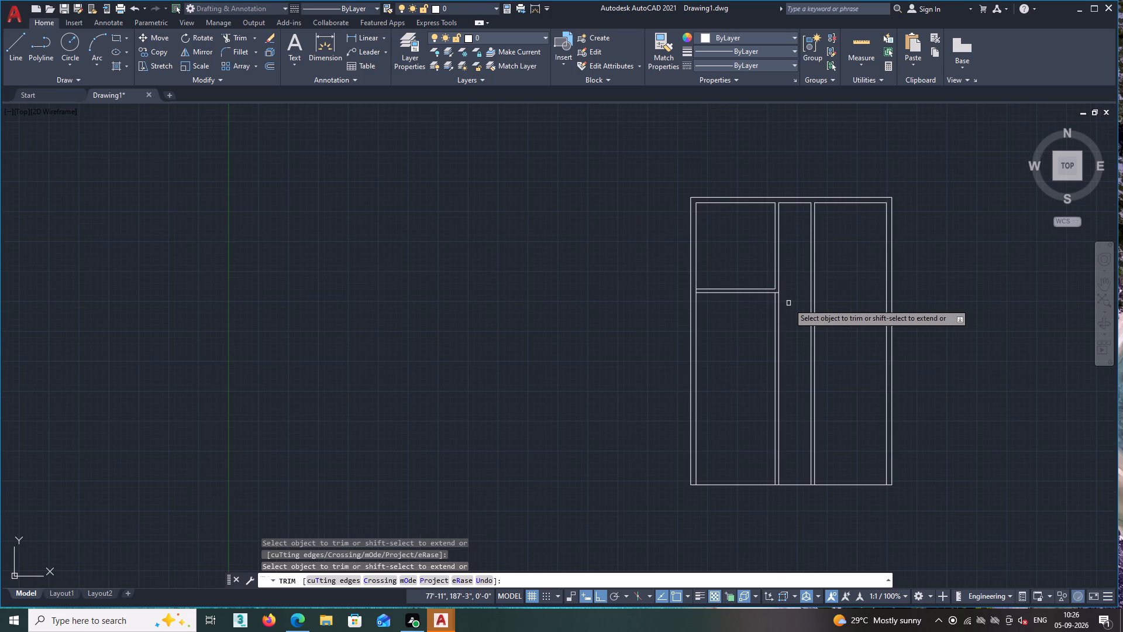
pyautogui.moveTo(791, 315); pyautogui.dragTo(781, 322)
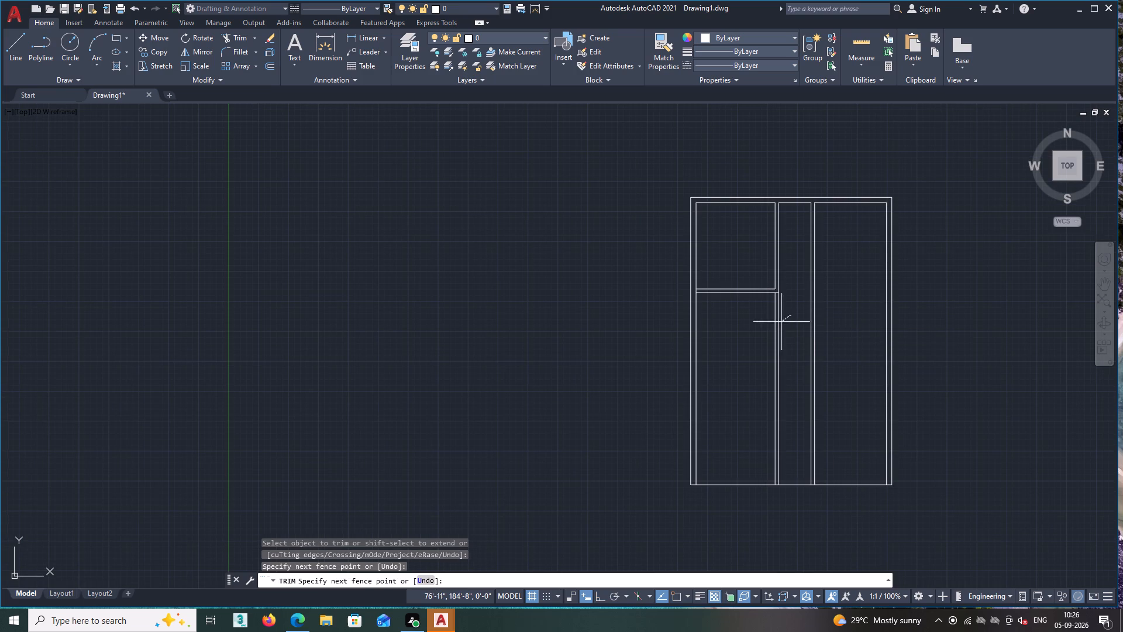
pyautogui.moveTo(781, 322); pyautogui.dragTo(762, 335)
pyautogui.scroll(-1, 760, 336)
pyautogui.moveTo(757, 336); pyautogui.dragTo(625, 348, button='middle')
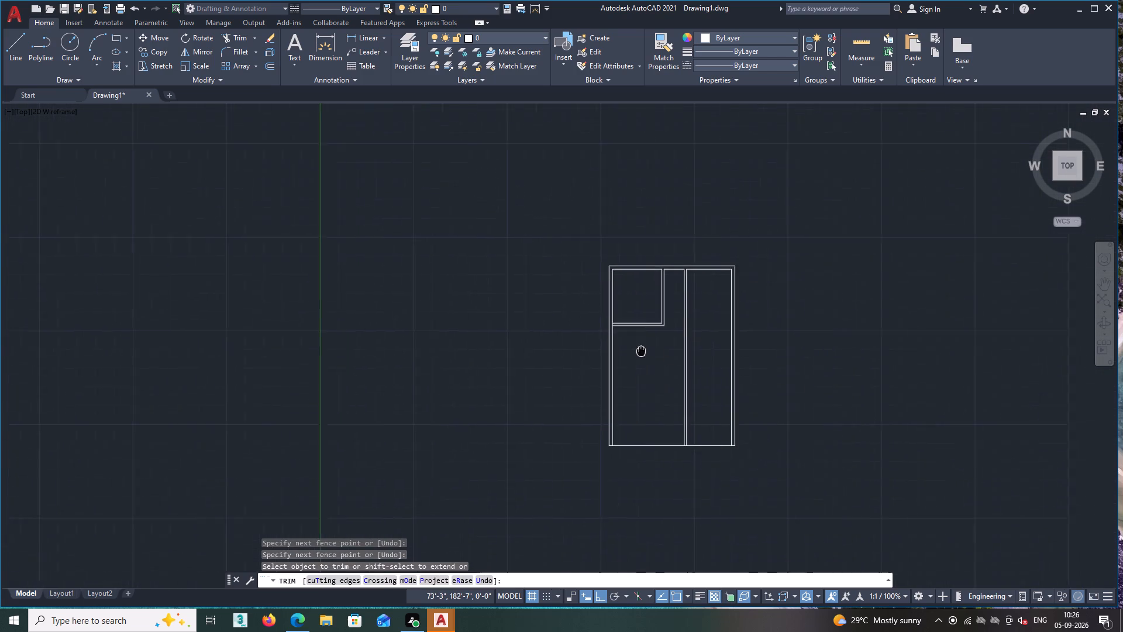
pyautogui.moveTo(625, 348); pyautogui.dragTo(557, 322, button='middle')
pyautogui.scroll(2, 557, 322)
pyautogui.scroll(-1, 557, 322)
pyautogui.scroll(1, 557, 322)
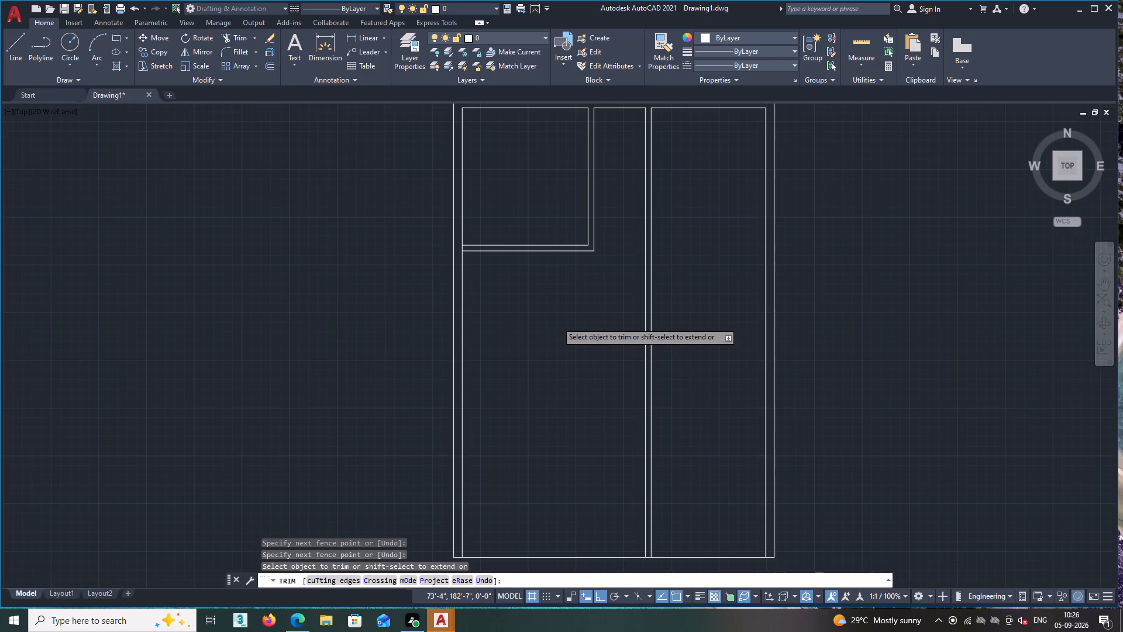
pyautogui.press('space')
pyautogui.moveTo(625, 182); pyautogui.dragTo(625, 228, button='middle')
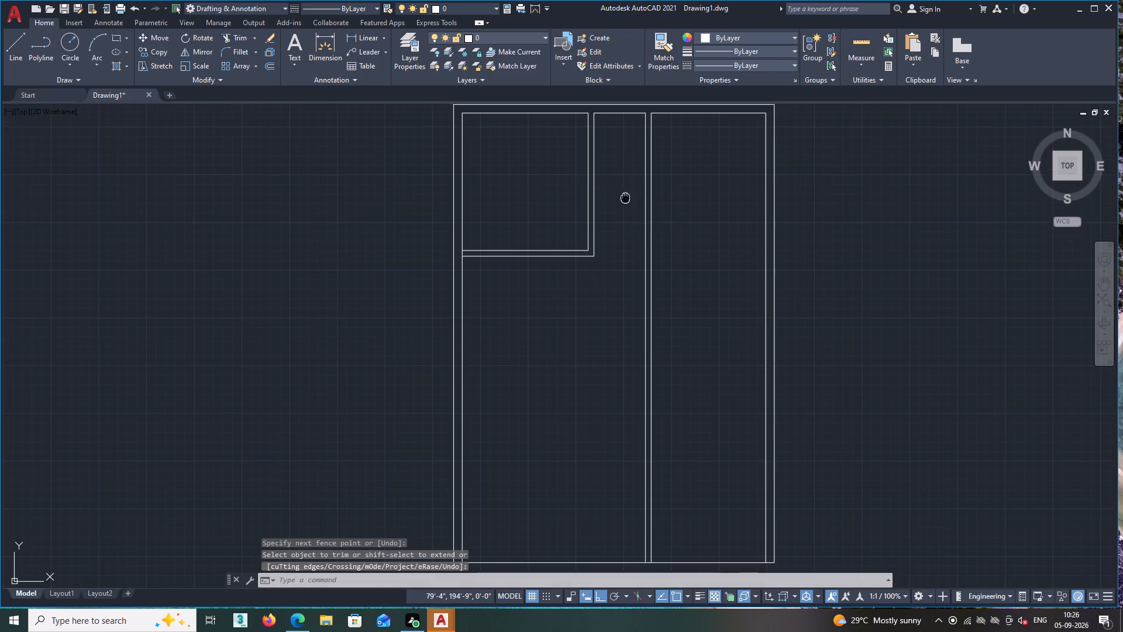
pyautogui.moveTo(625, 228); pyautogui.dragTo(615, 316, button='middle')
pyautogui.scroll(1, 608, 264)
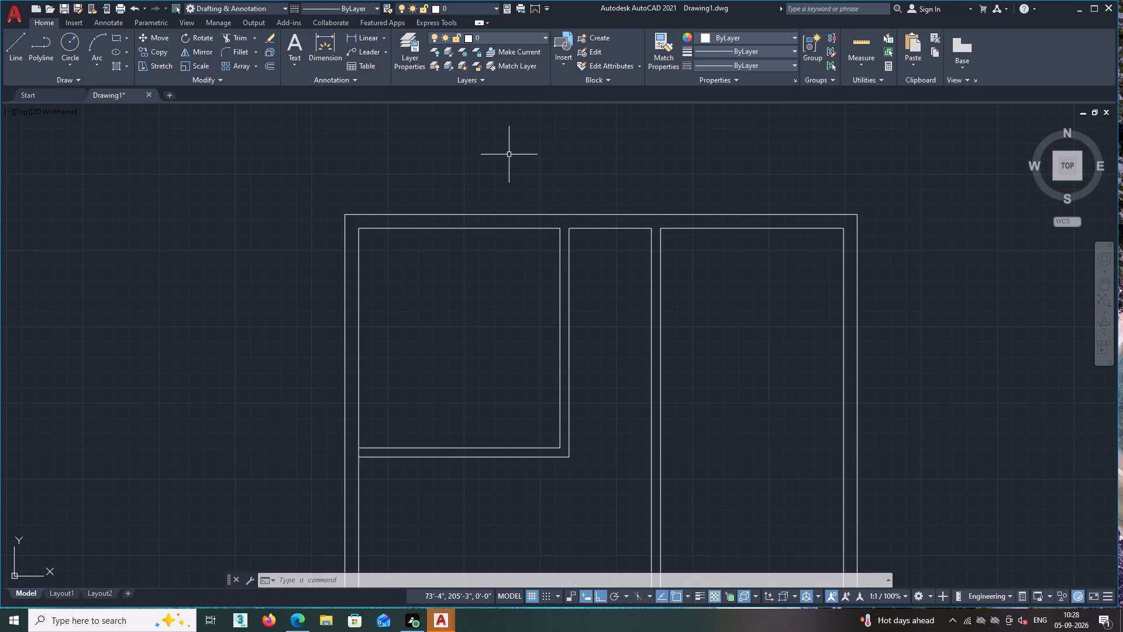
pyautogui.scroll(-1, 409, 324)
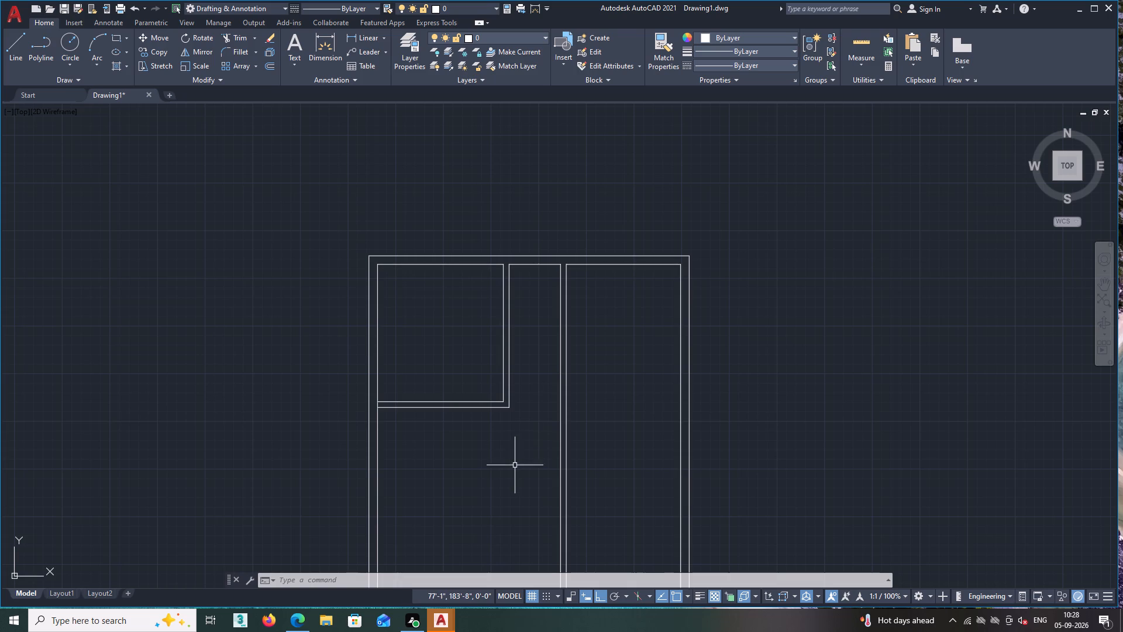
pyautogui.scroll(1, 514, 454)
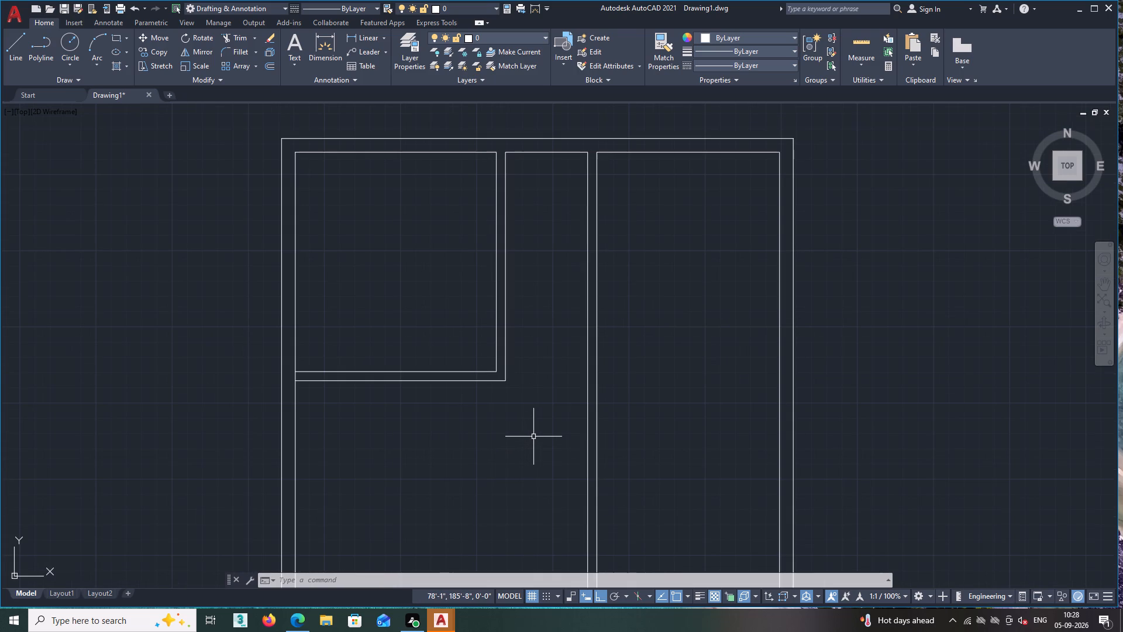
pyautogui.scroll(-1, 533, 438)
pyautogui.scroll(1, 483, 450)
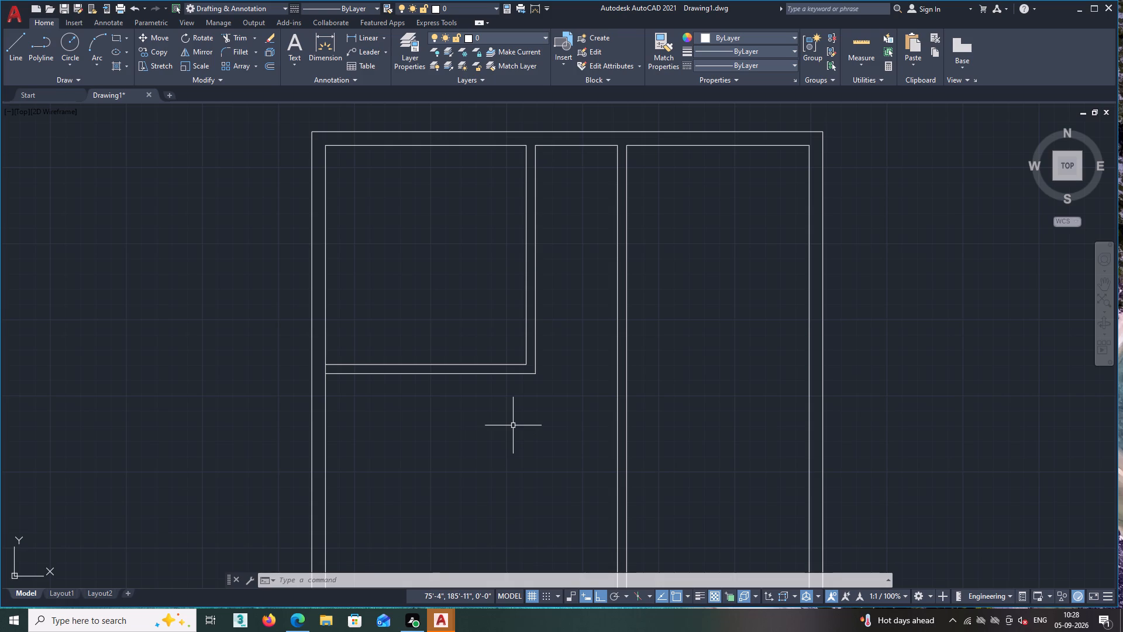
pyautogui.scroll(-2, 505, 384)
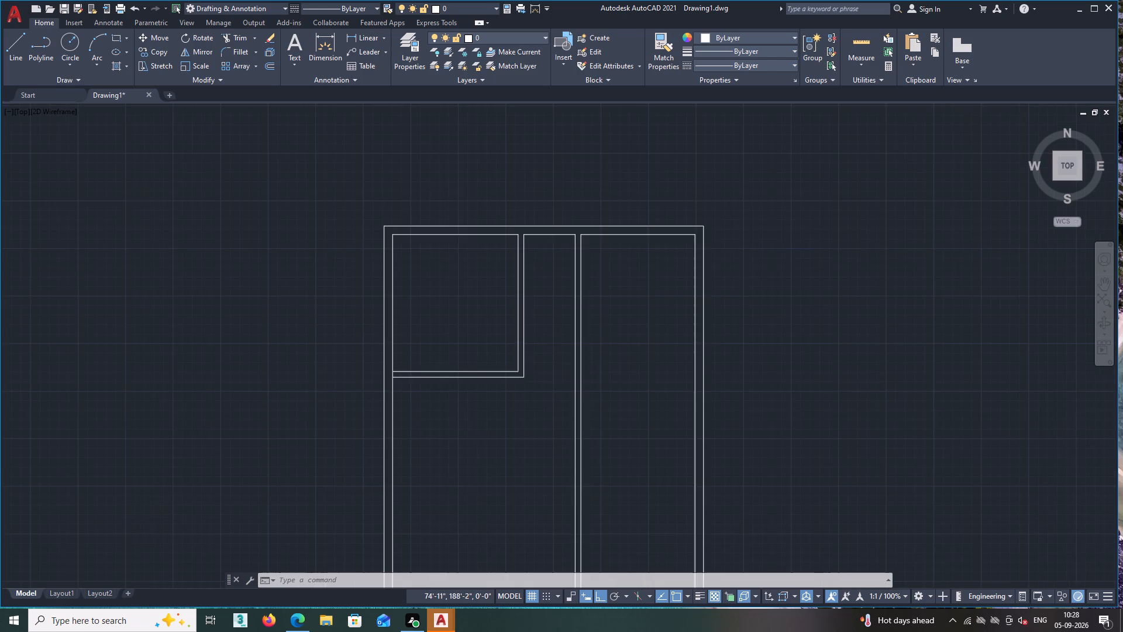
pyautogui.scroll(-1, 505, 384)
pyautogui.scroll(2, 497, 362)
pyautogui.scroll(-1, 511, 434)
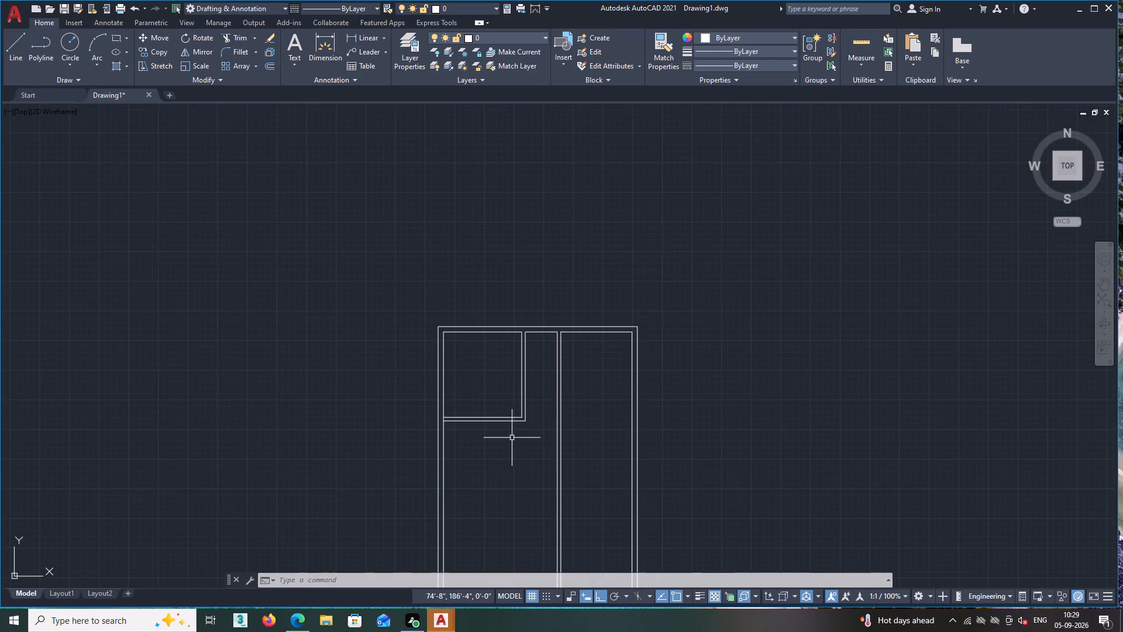
# Offset the top wall's inner face between the two vertical partitions 7'6" downward.
pyautogui.moveTo(512, 438); pyautogui.dragTo(531, 322, button='middle')
pyautogui.scroll(2, 574, 272)
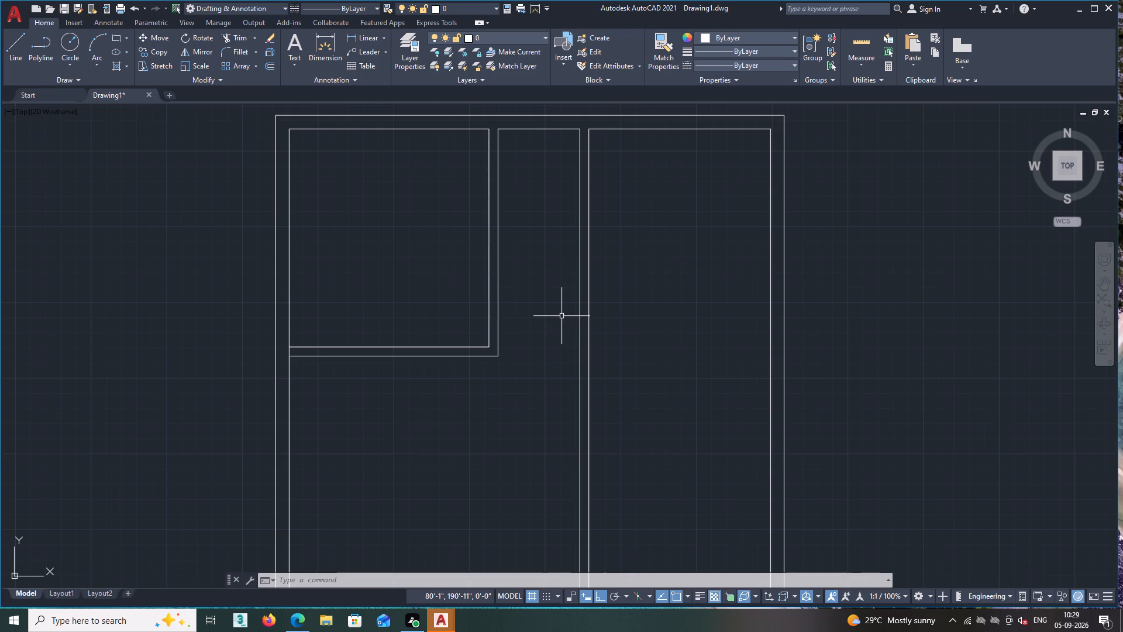
pyautogui.press('o')
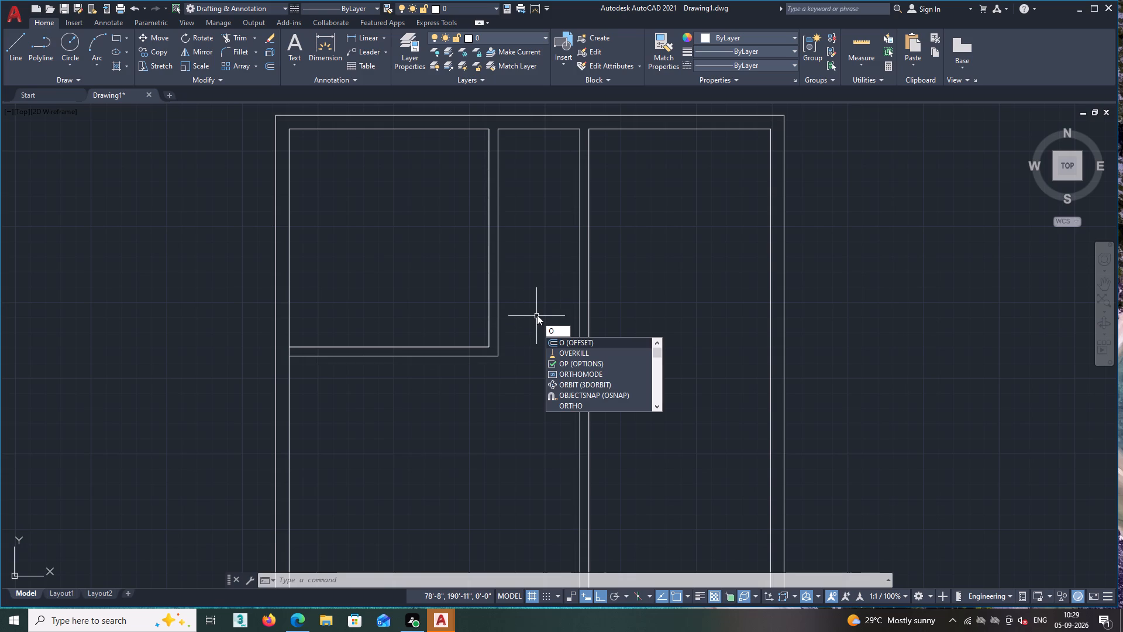
pyautogui.press('space')
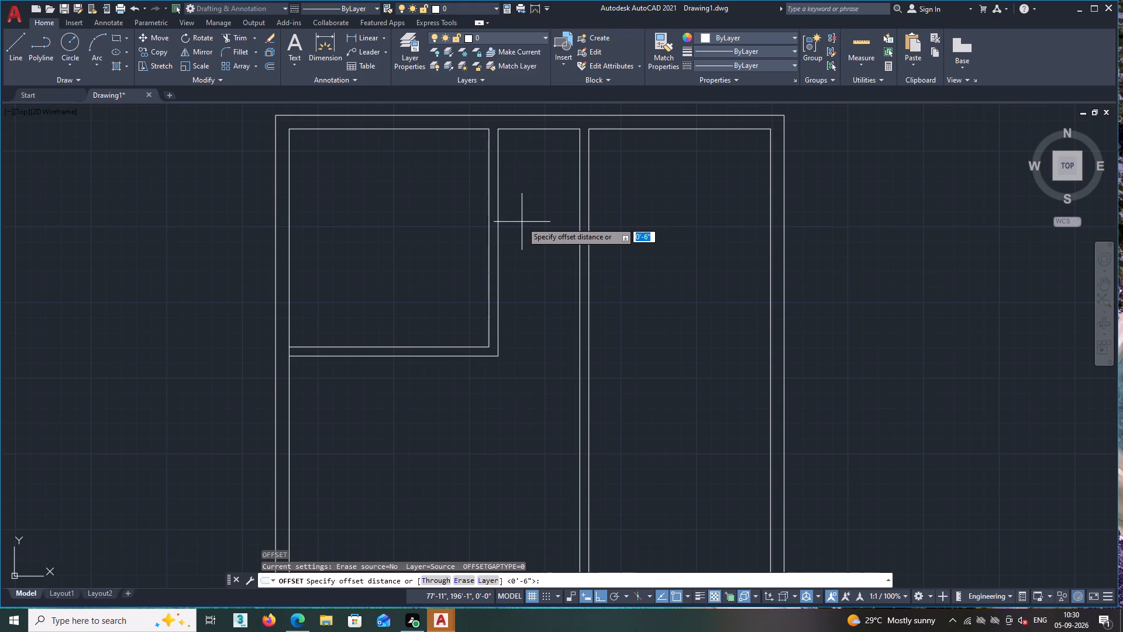
pyautogui.write("7'")
pyautogui.press('6')
pyautogui.hotkey('shift', '"')
pyautogui.press('Return')
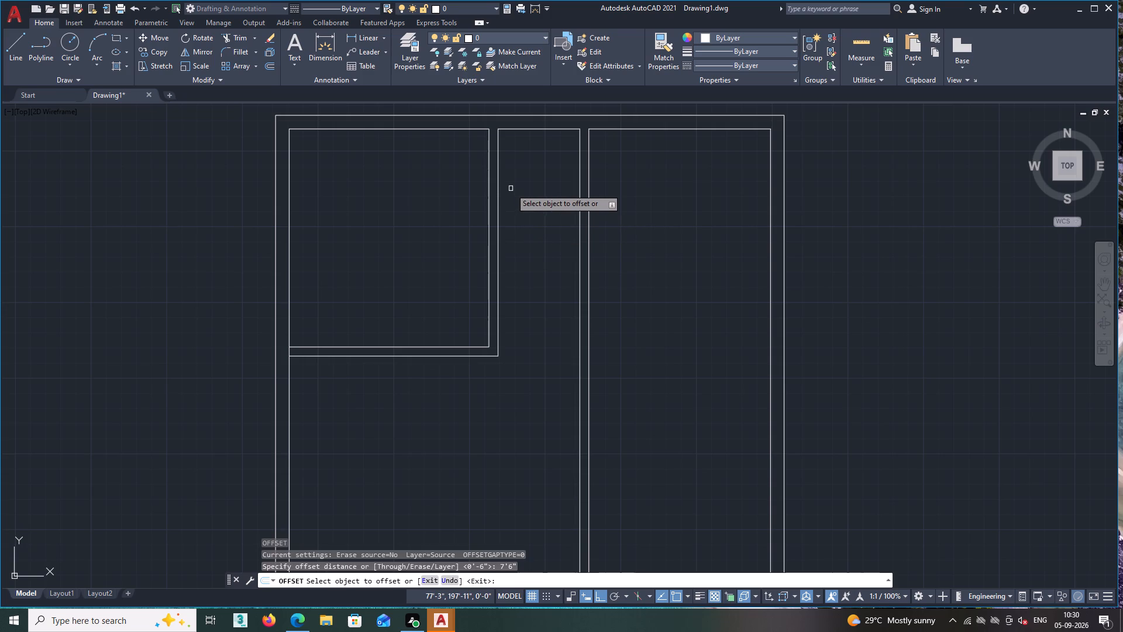
pyautogui.click(525, 129)
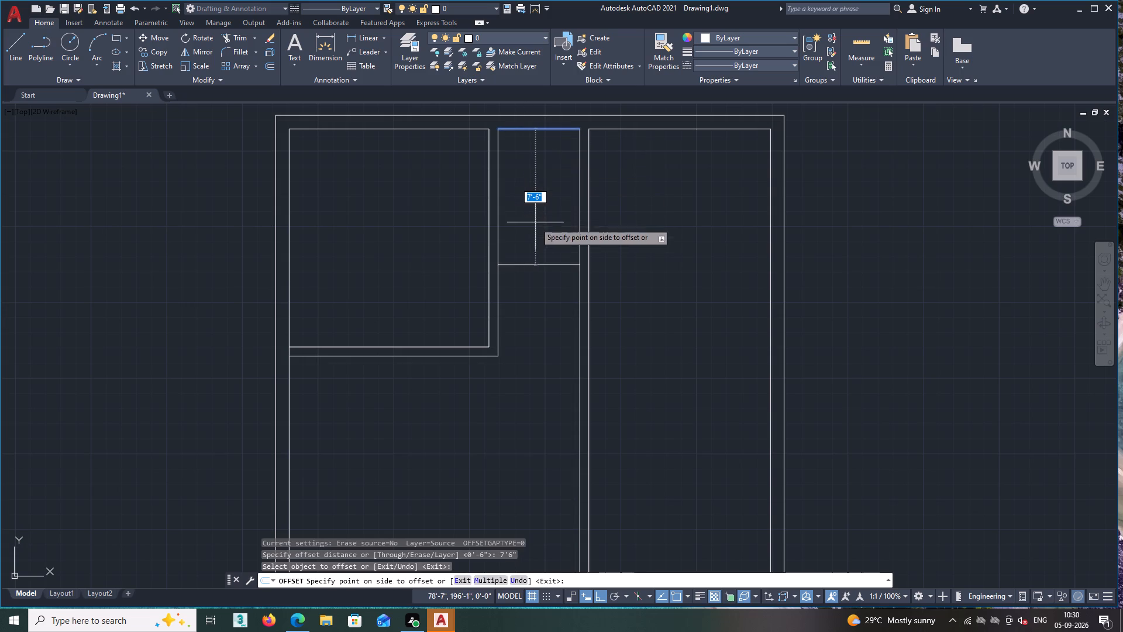
pyautogui.click(540, 300)
pyautogui.press('space')
# Offset the new horizontal line in the narrow middle bay 6" downward to form a partition.
pyautogui.press('space')
pyautogui.press('6')
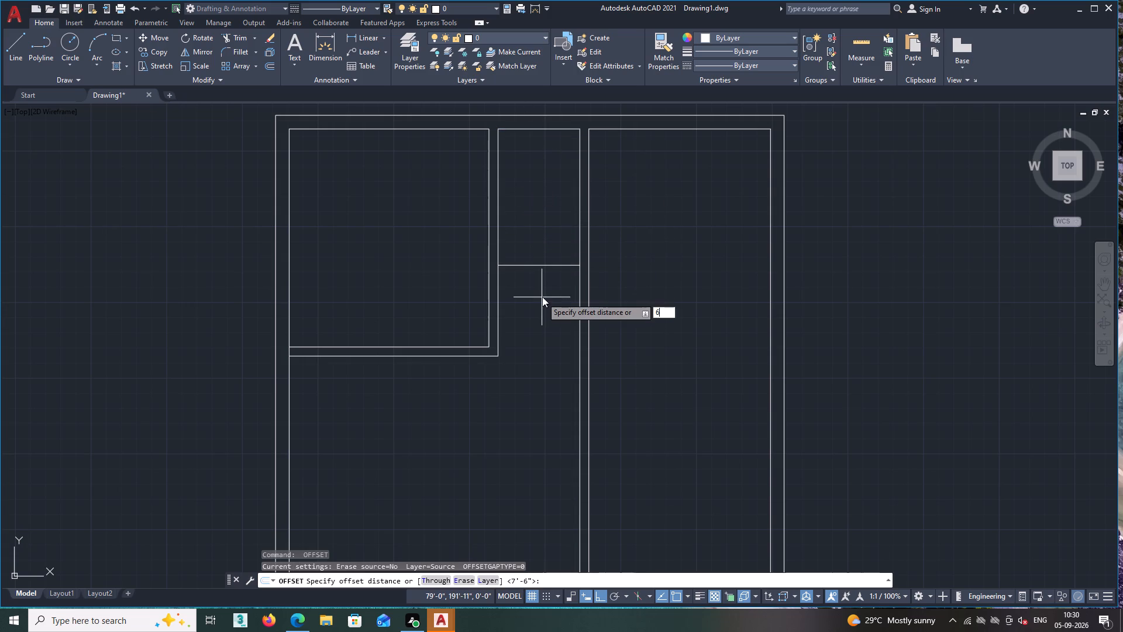
pyautogui.hotkey('shift', '"')
pyautogui.press('Return')
pyautogui.click(540, 266)
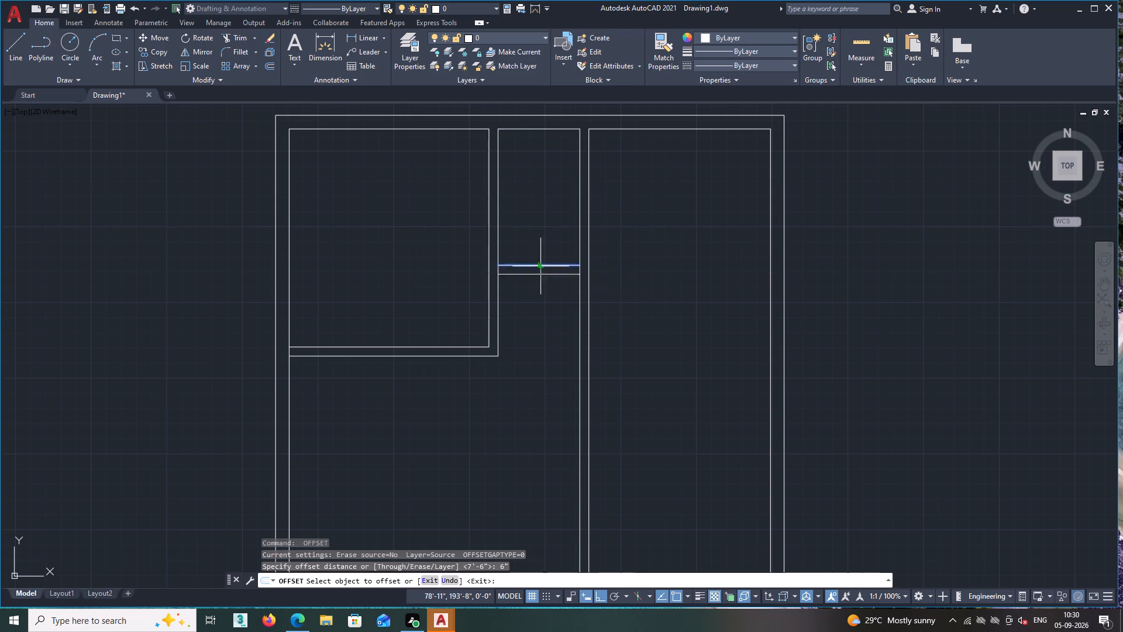
pyautogui.click(542, 281)
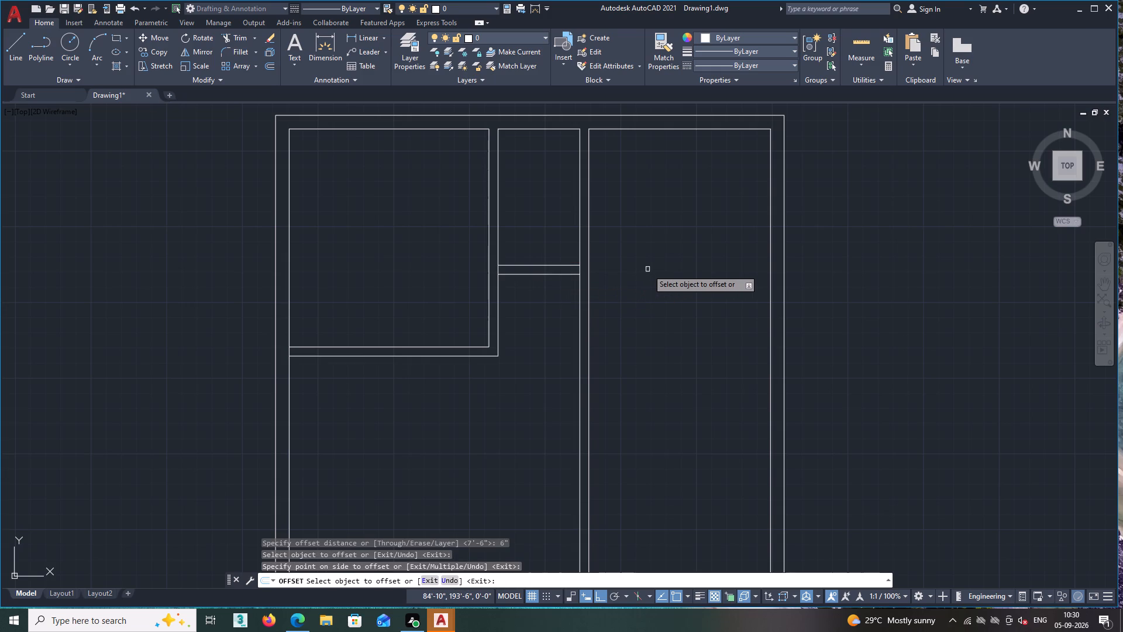
pyautogui.press('space')
# Offset the top wall's inner face in the right-hand bay 12' downward.
pyautogui.press('space')
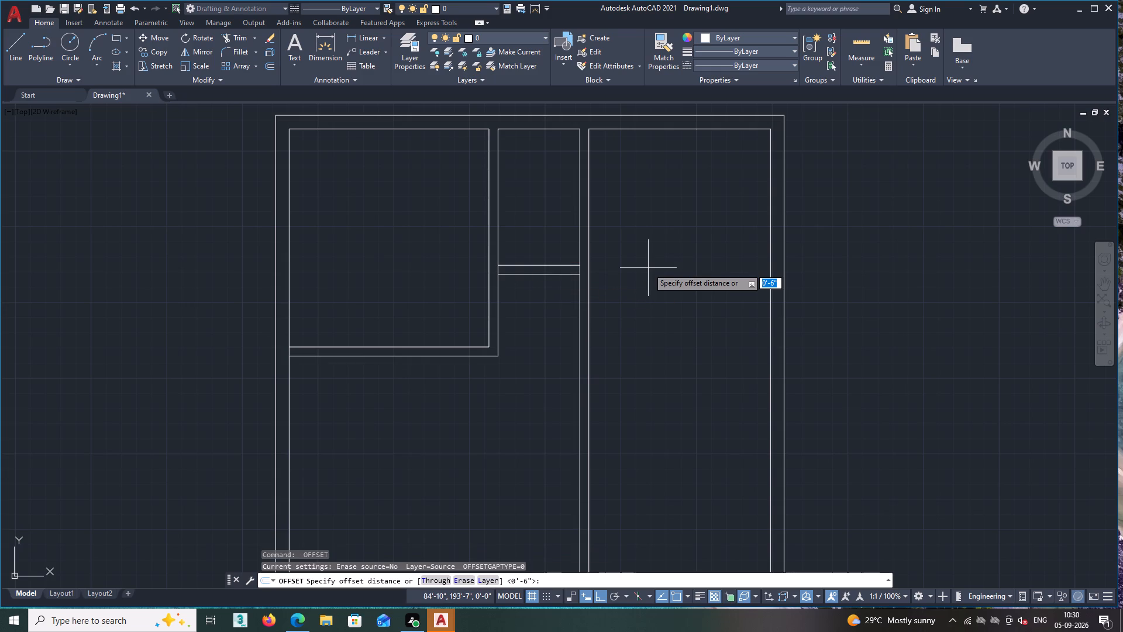
pyautogui.write("12'")
pyautogui.press('Return')
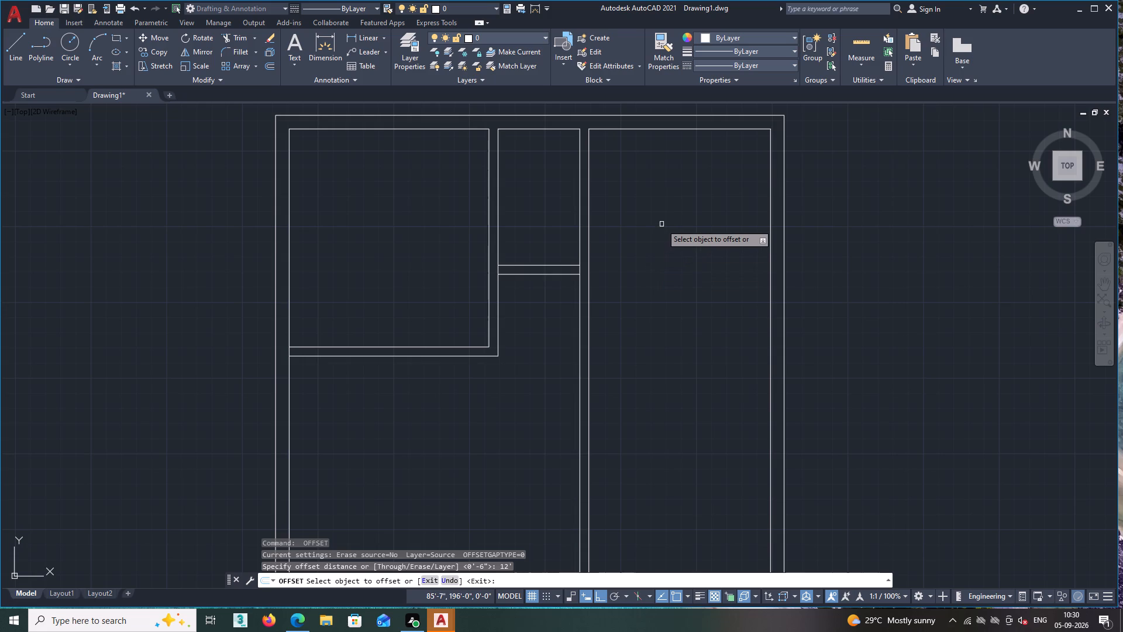
pyautogui.click(660, 129)
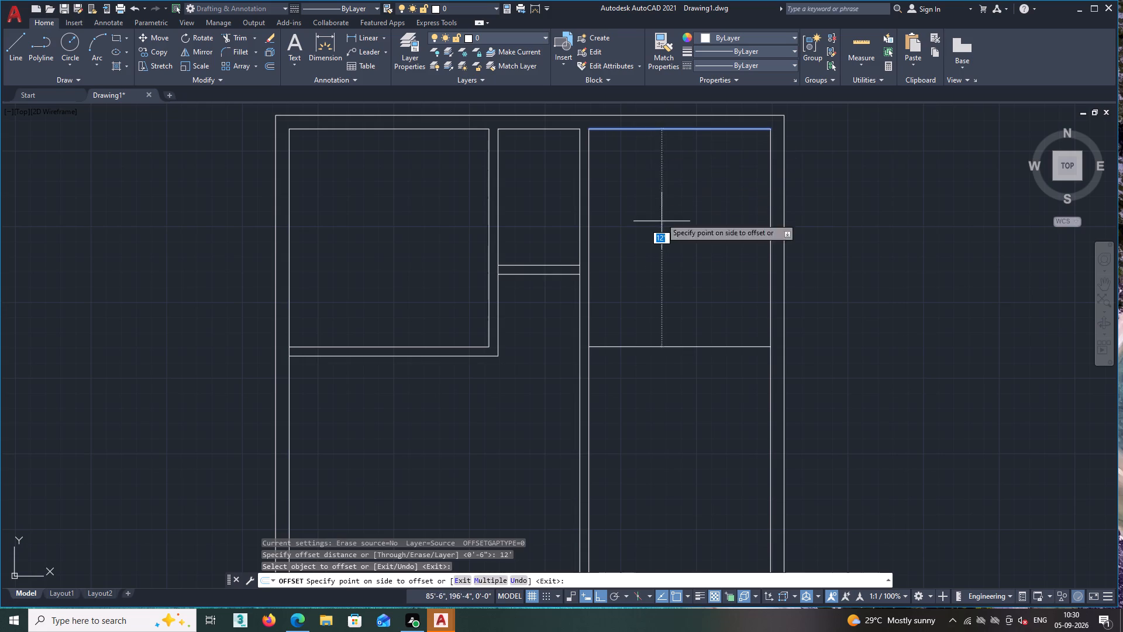
pyautogui.click(659, 306)
pyautogui.press('space')
# Offset the new horizontal line in the right-hand bay 6" downward to form the upper-right room's lower partition.
pyautogui.press('space')
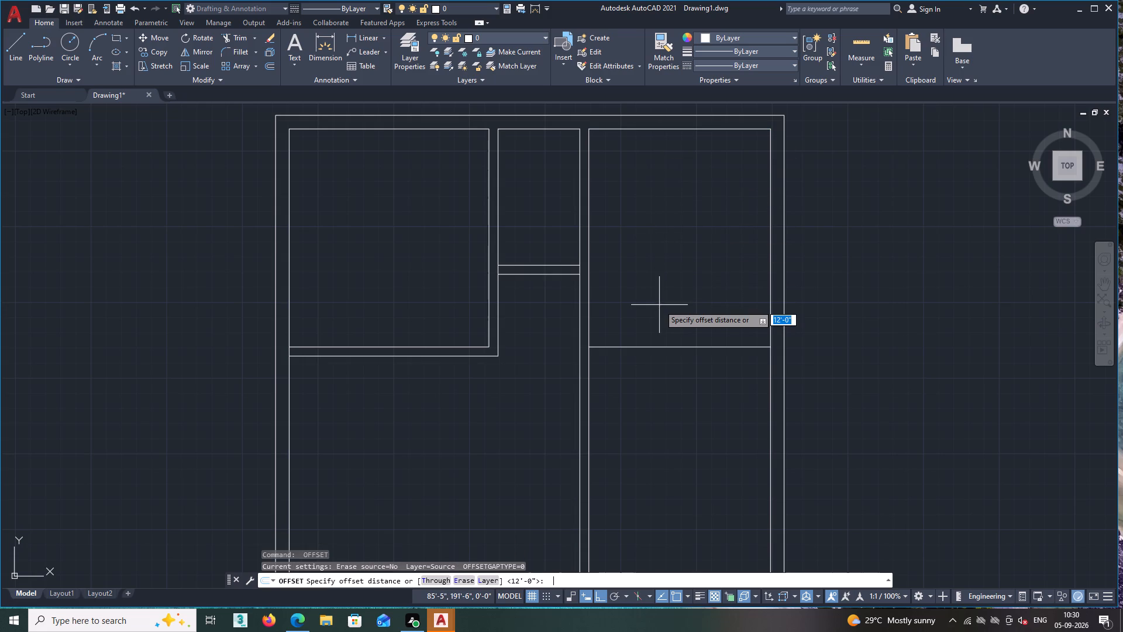
pyautogui.write('6"')
pyautogui.press('Return')
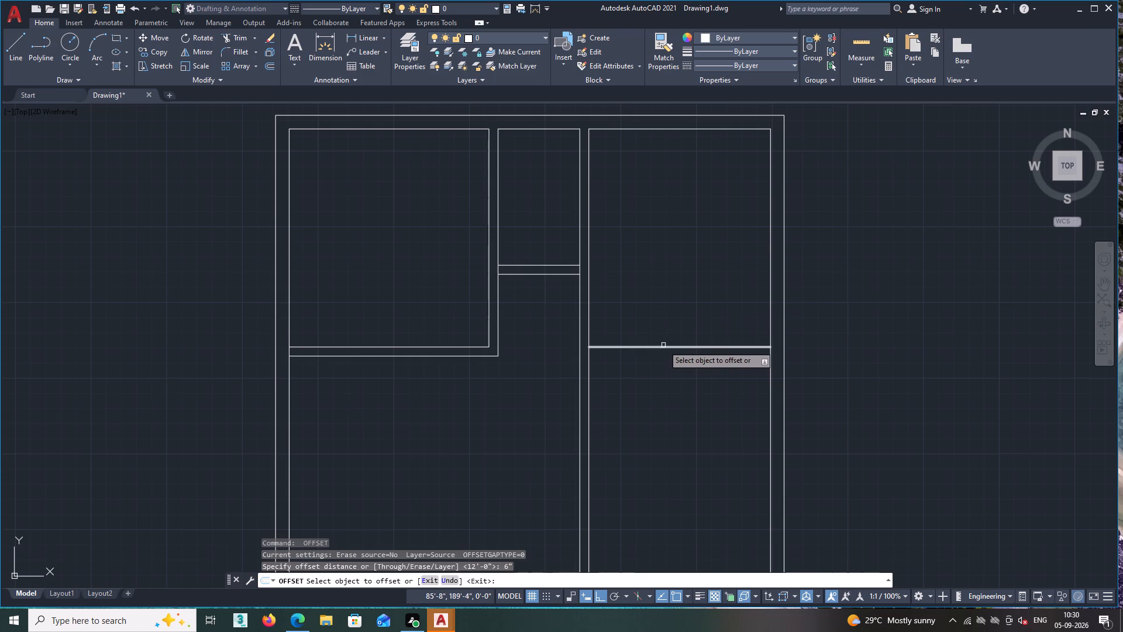
pyautogui.click(663, 348)
pyautogui.click(660, 362)
pyautogui.scroll(-2, 664, 387)
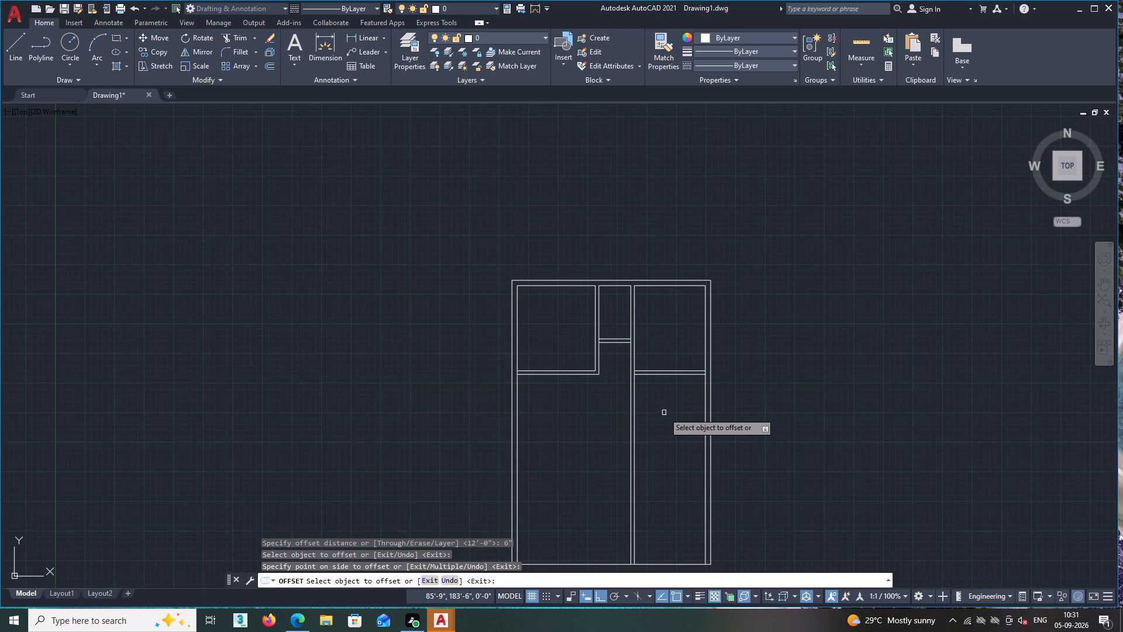
pyautogui.moveTo(664, 414); pyautogui.dragTo(659, 304, button='middle')
pyautogui.scroll(2, 662, 276)
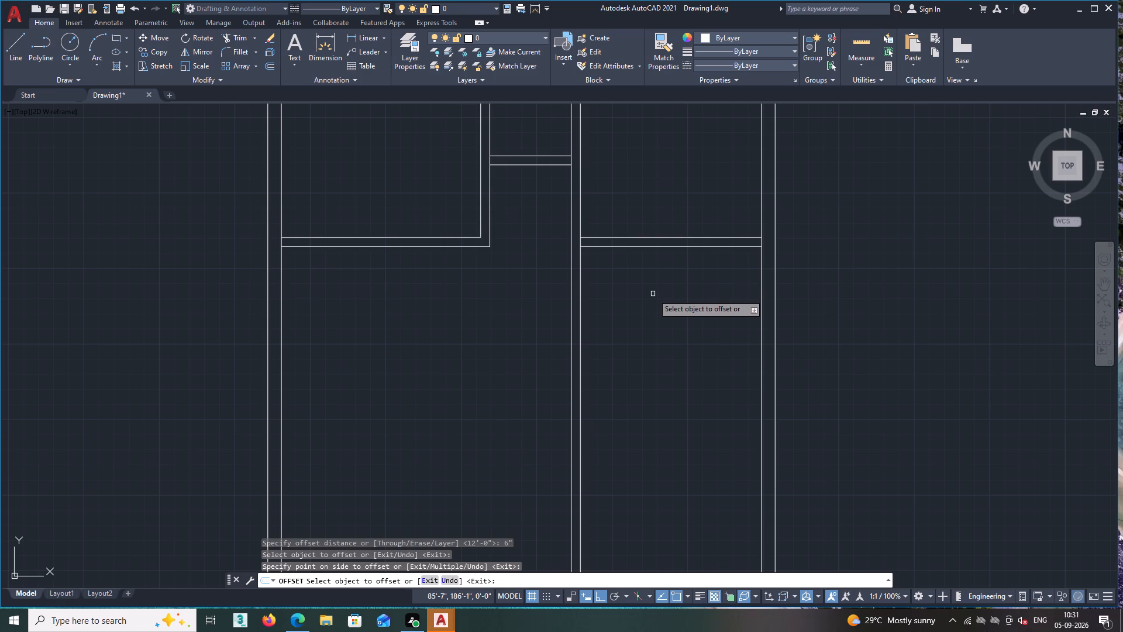
pyautogui.press('space')
# Offset the lower line of the upper-right room's horizontal partition 10' downward.
pyautogui.press('space')
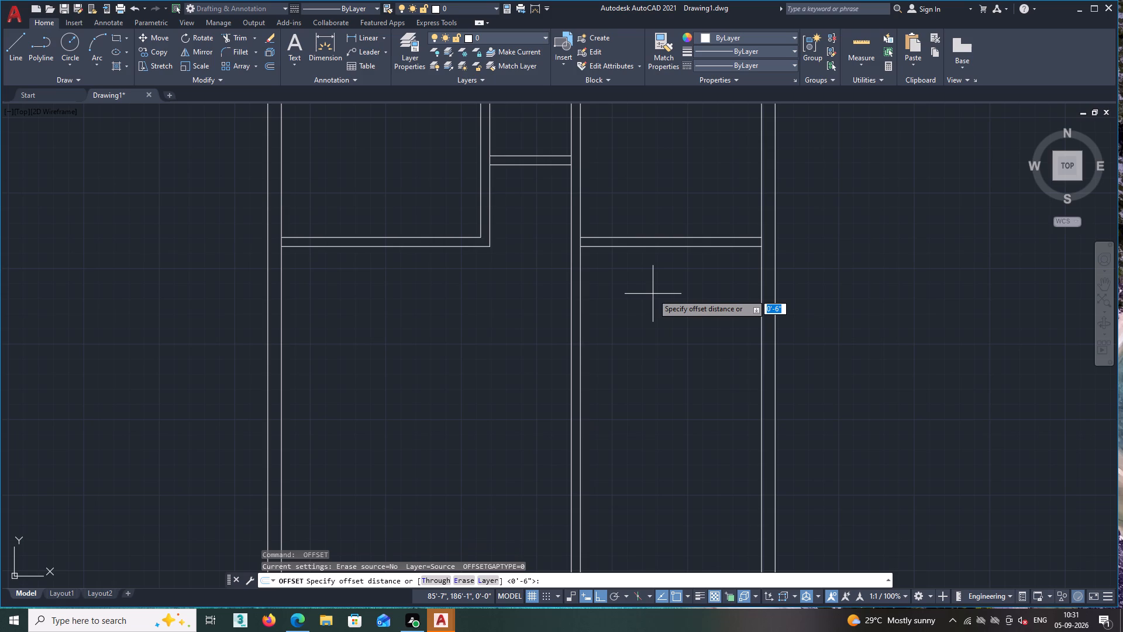
pyautogui.write("10'")
pyautogui.press('Return')
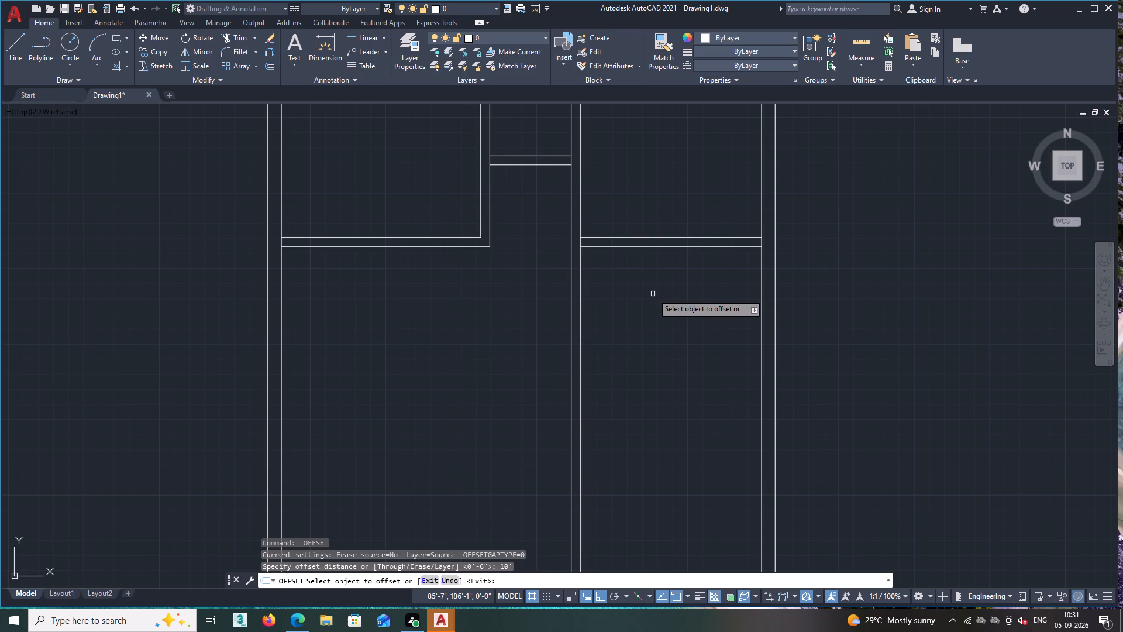
pyautogui.click(652, 248)
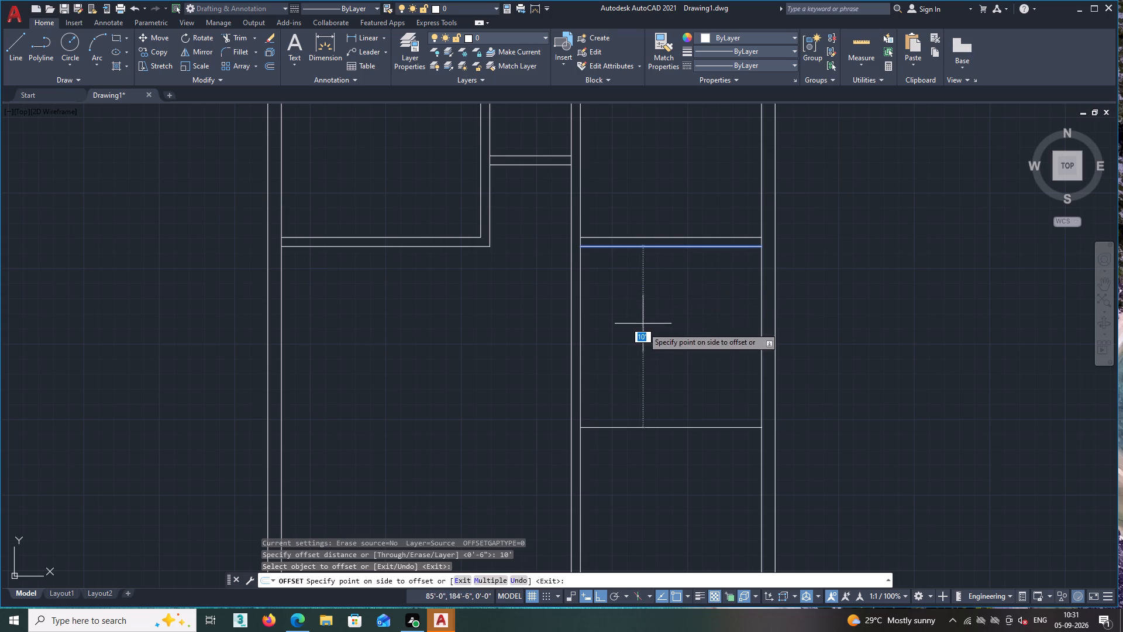
pyautogui.click(647, 385)
pyautogui.scroll(-1, 645, 449)
pyautogui.moveTo(645, 463); pyautogui.dragTo(653, 421, button='middle')
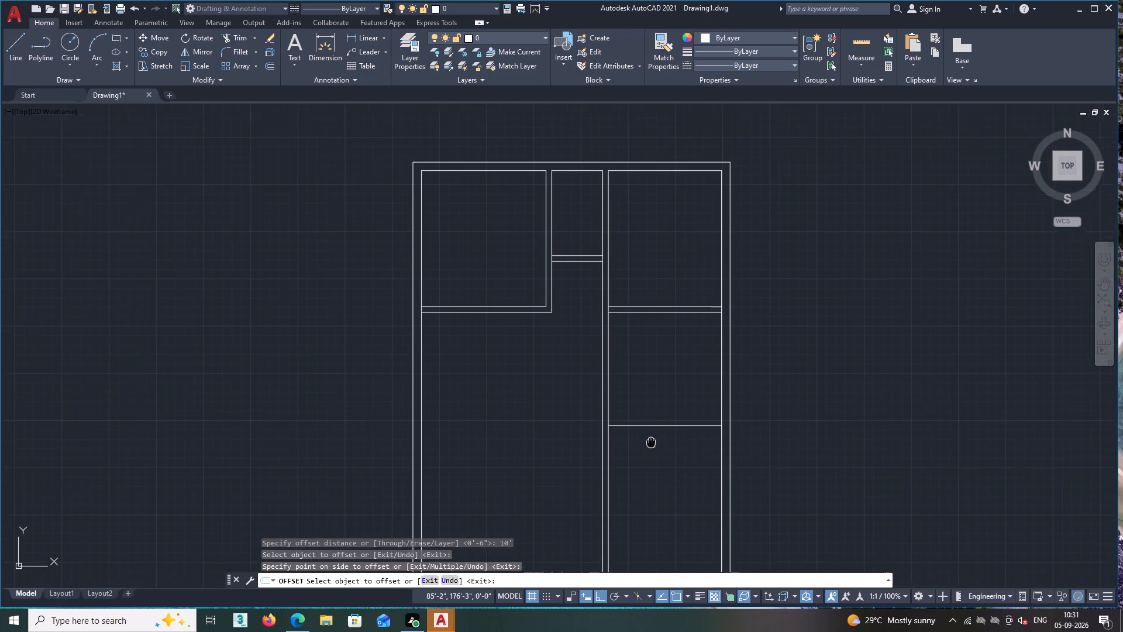
pyautogui.moveTo(653, 421); pyautogui.dragTo(652, 341, button='middle')
pyautogui.scroll(1, 652, 341)
pyautogui.press('space')
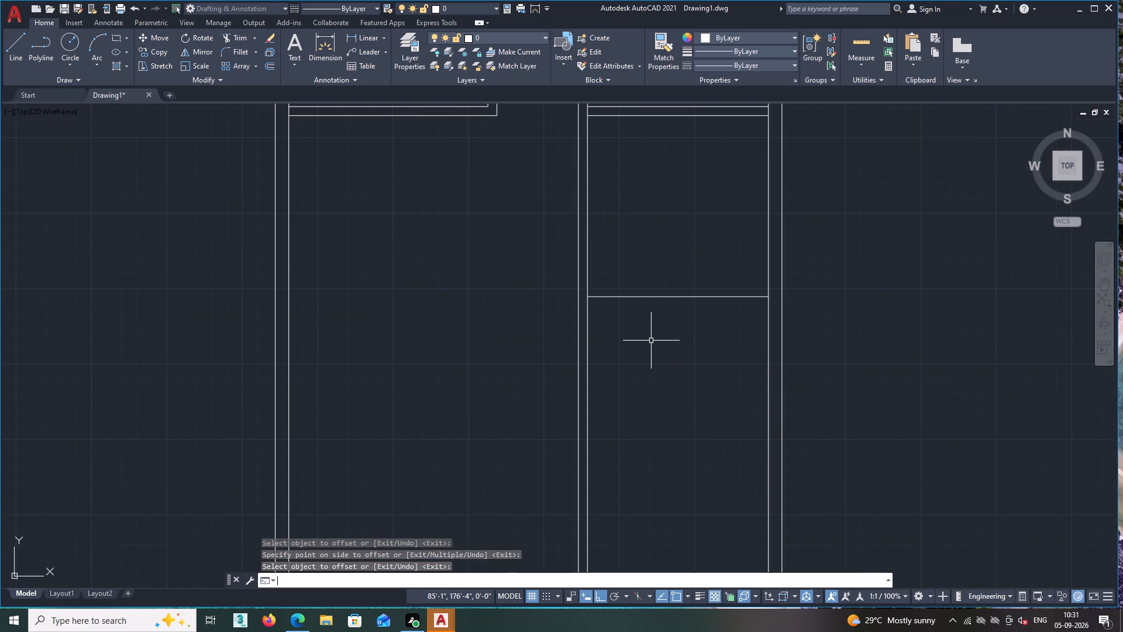
# Offset the lowest horizontal line in the right-hand bay 6" downward to form the second room's lower partition.
pyautogui.press('space')
pyautogui.write('6"')
pyautogui.press('Return')
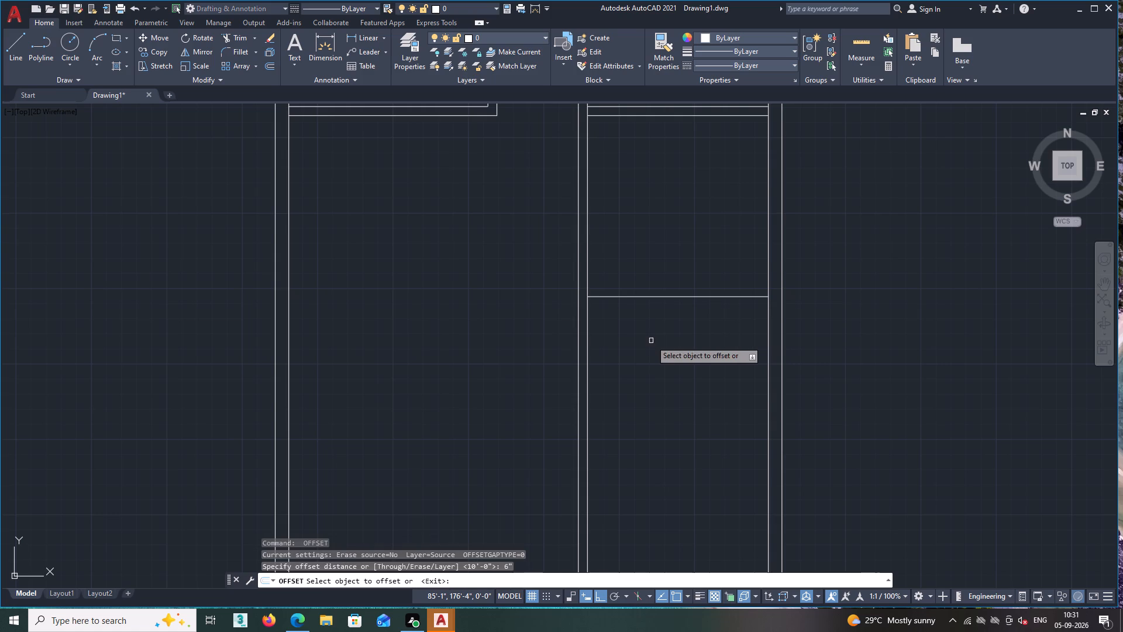
pyautogui.click(662, 297)
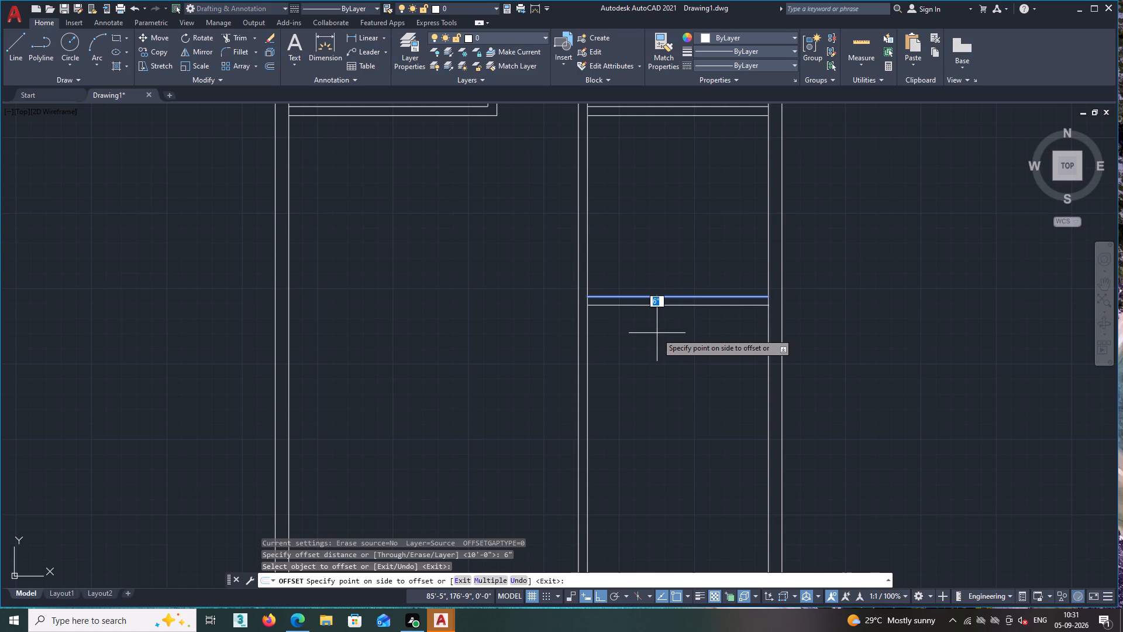
pyautogui.click(657, 335)
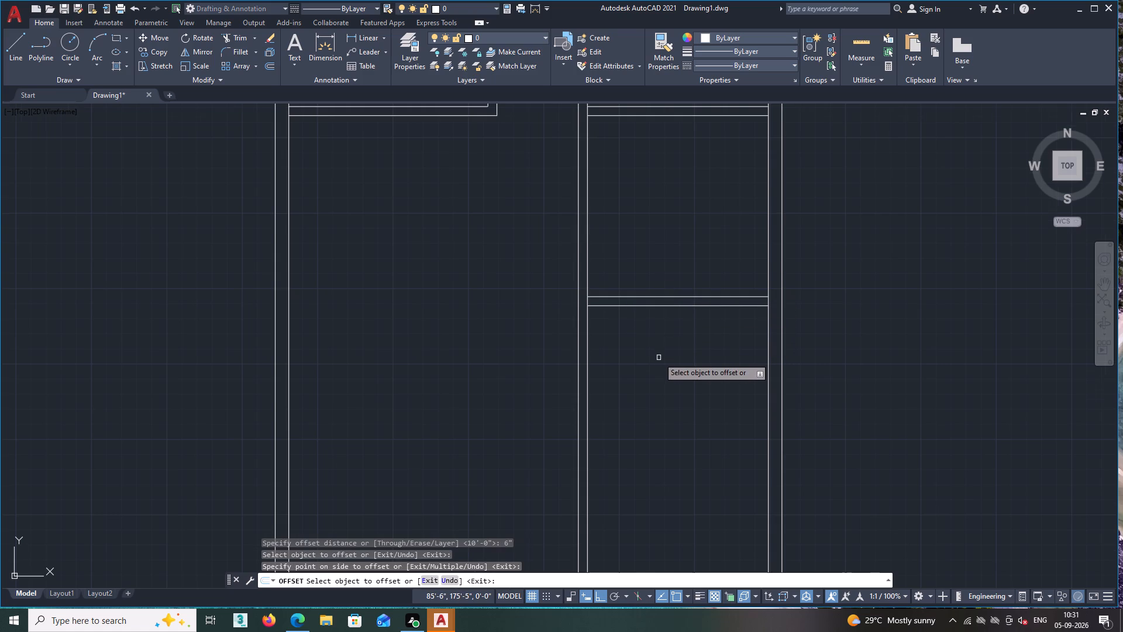
pyautogui.scroll(-2, 659, 358)
pyautogui.moveTo(661, 369); pyautogui.dragTo(663, 300, button='middle')
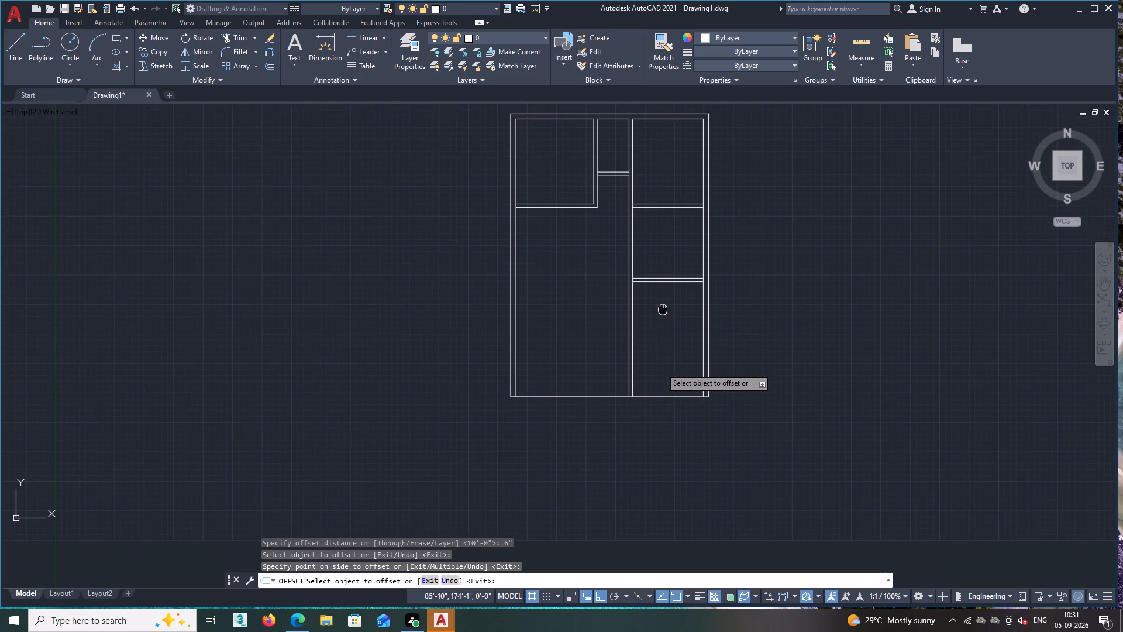
pyautogui.moveTo(663, 300); pyautogui.dragTo(663, 296, button='middle')
pyautogui.scroll(1, 652, 326)
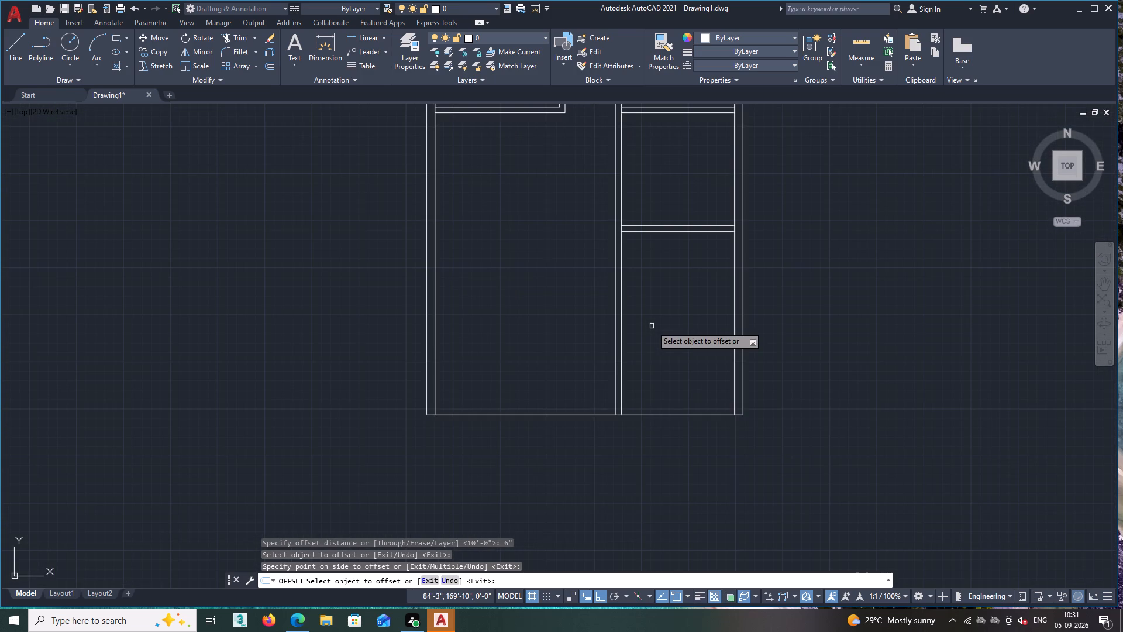
pyautogui.press('Escape')
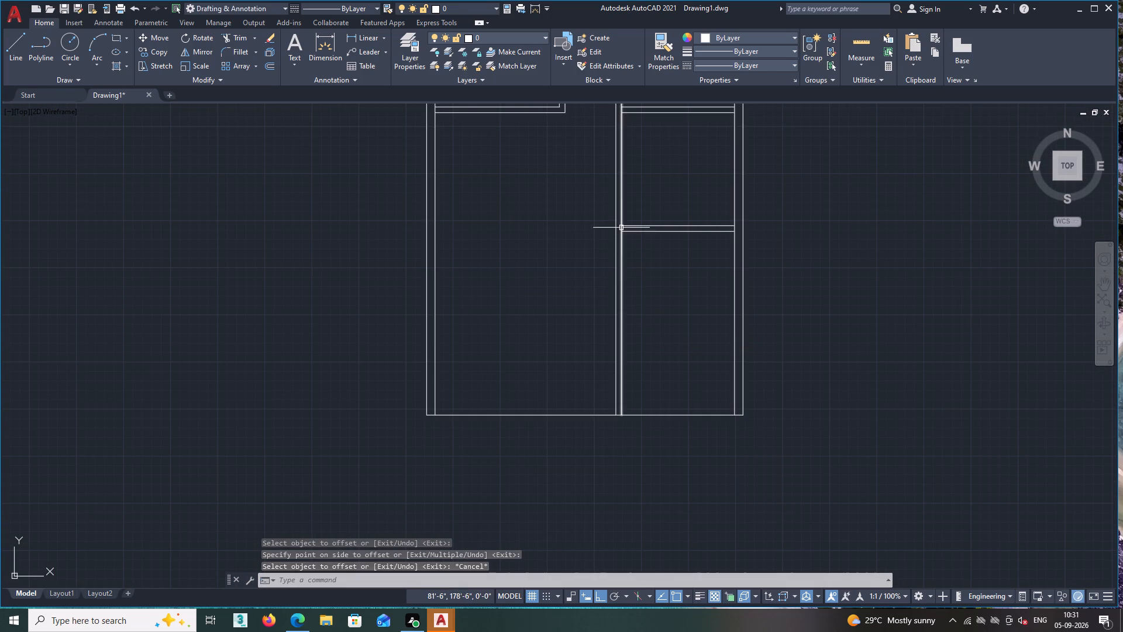
# Extend the lower line of the lowest right-hand partition to the left face of the long vertical partition.
pyautogui.scroll(1, 621, 228)
pyautogui.write('EX')
pyautogui.press('space')
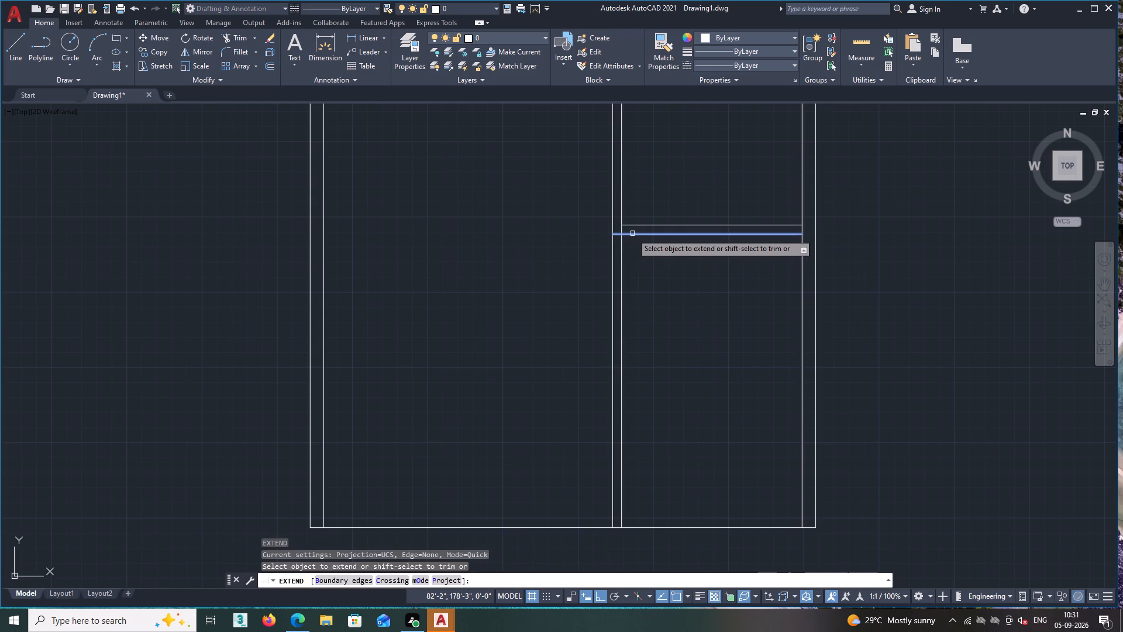
pyautogui.click(632, 233)
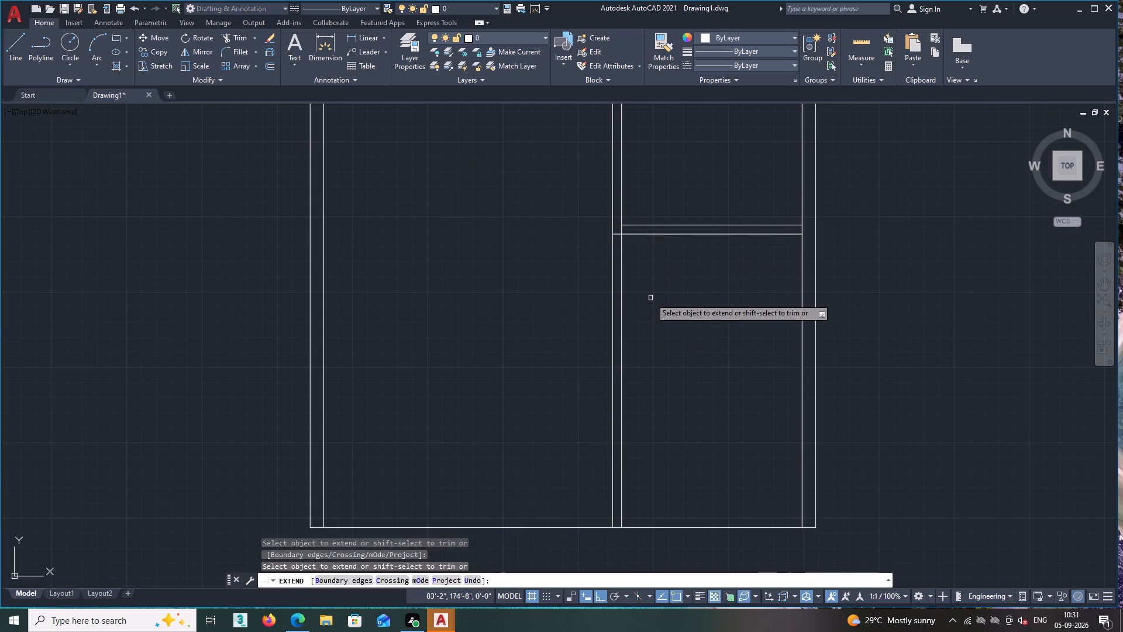
pyautogui.press('Escape')
# Trim away both lines of the long vertical partition below the lowest right-hand horizontal partition.
pyautogui.scroll(-1, 664, 315)
pyautogui.moveTo(665, 314); pyautogui.dragTo(673, 269, button='middle')
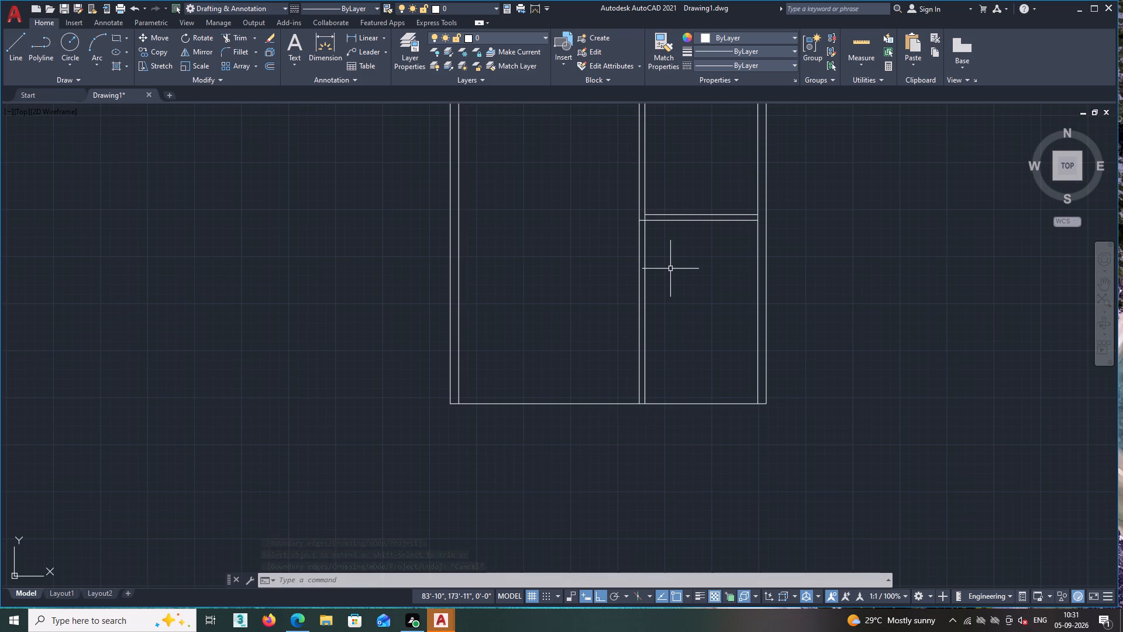
pyautogui.press('t')
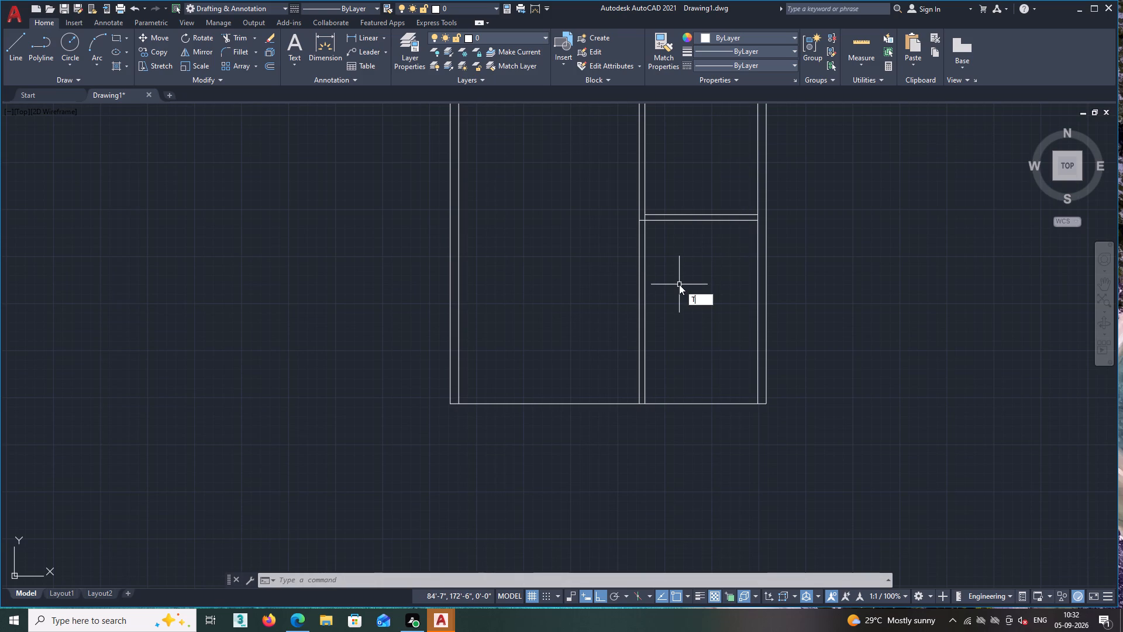
pyautogui.write('R')
pyautogui.press('space')
pyautogui.press('space')
pyautogui.moveTo(681, 259); pyautogui.dragTo(680, 265)
pyautogui.moveTo(664, 282); pyautogui.dragTo(643, 299)
pyautogui.moveTo(605, 321); pyautogui.dragTo(590, 328)
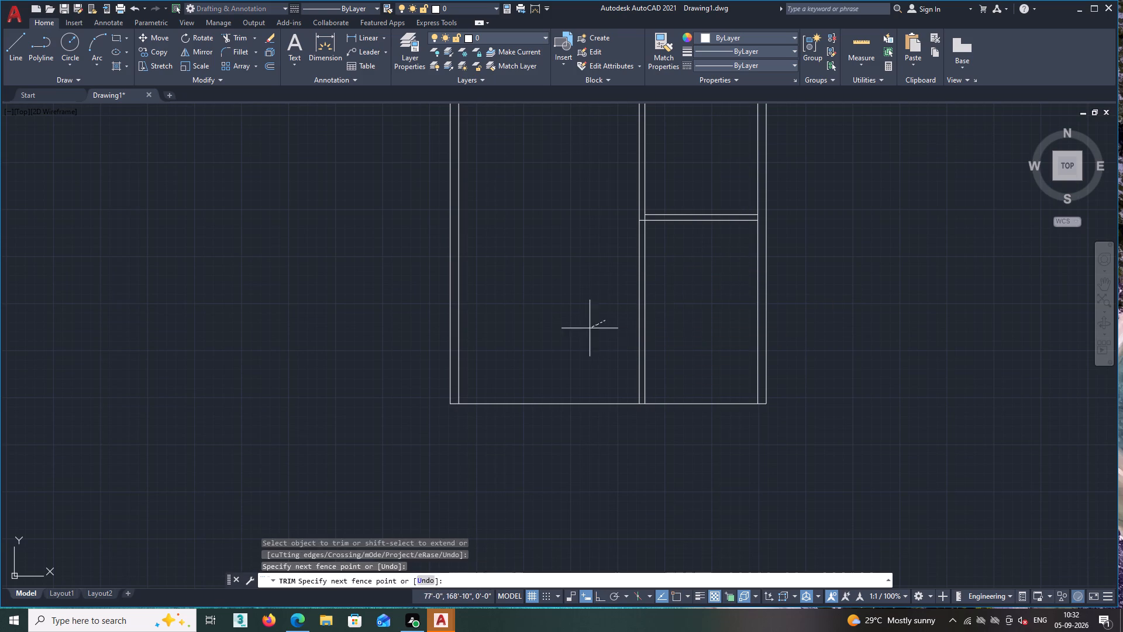
pyautogui.moveTo(590, 328); pyautogui.dragTo(588, 329)
pyautogui.click(588, 329)
pyautogui.click(669, 275)
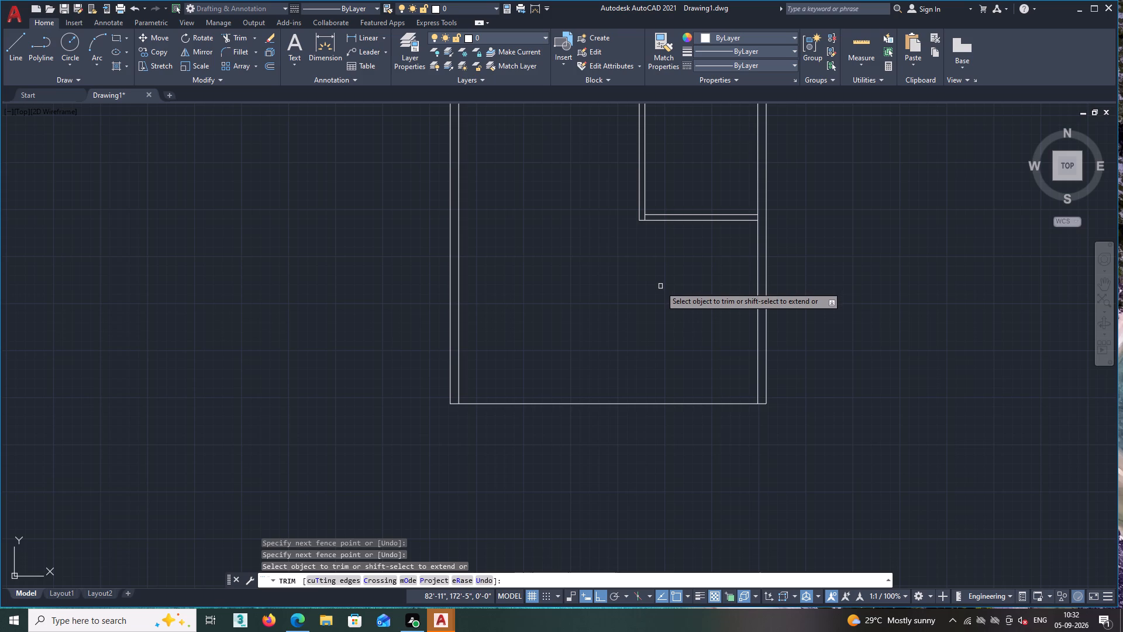
pyautogui.press('Escape')
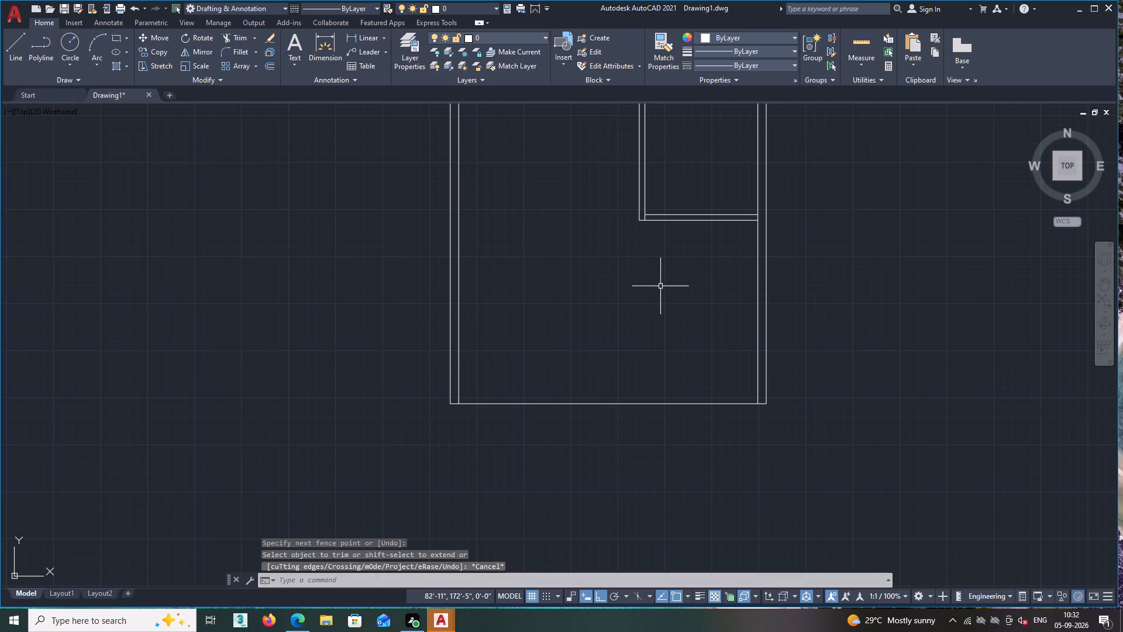
pyautogui.scroll(1, 750, 227)
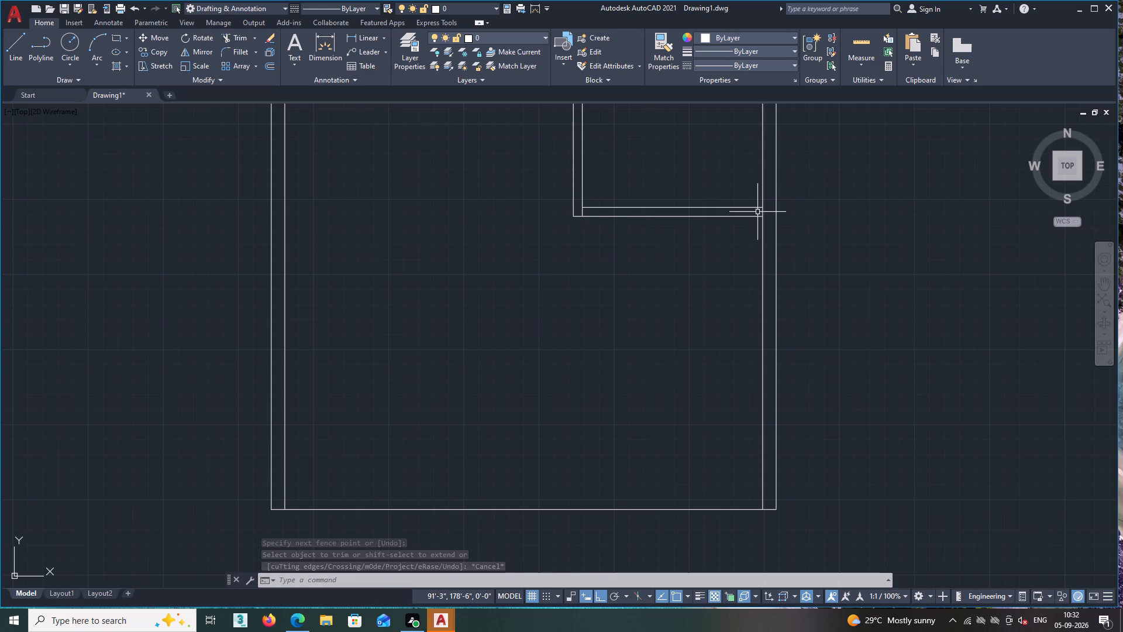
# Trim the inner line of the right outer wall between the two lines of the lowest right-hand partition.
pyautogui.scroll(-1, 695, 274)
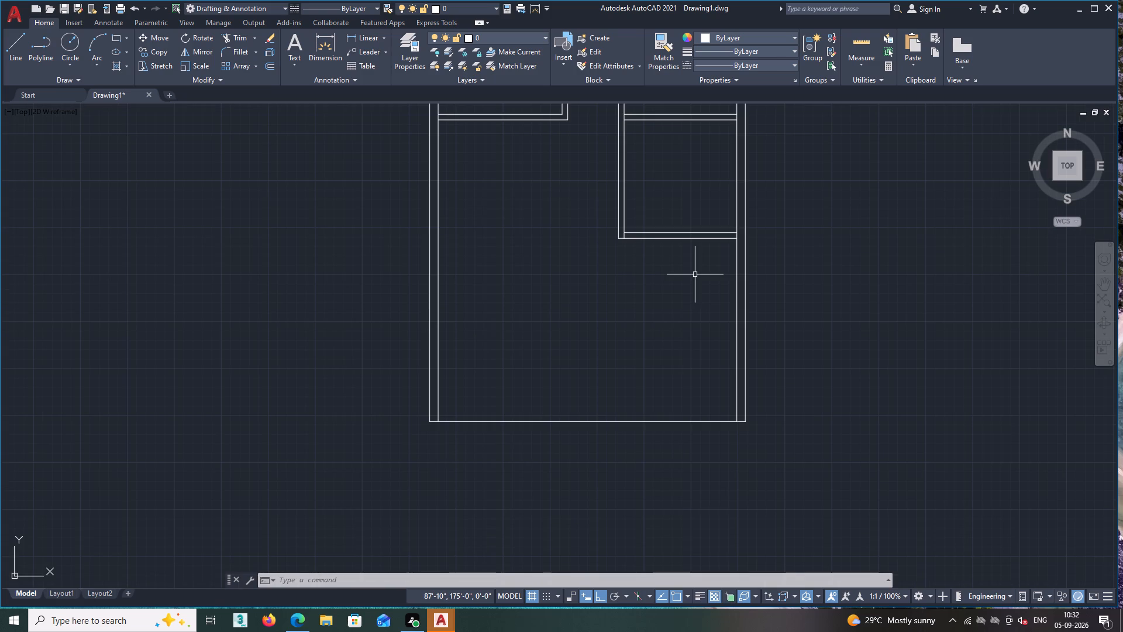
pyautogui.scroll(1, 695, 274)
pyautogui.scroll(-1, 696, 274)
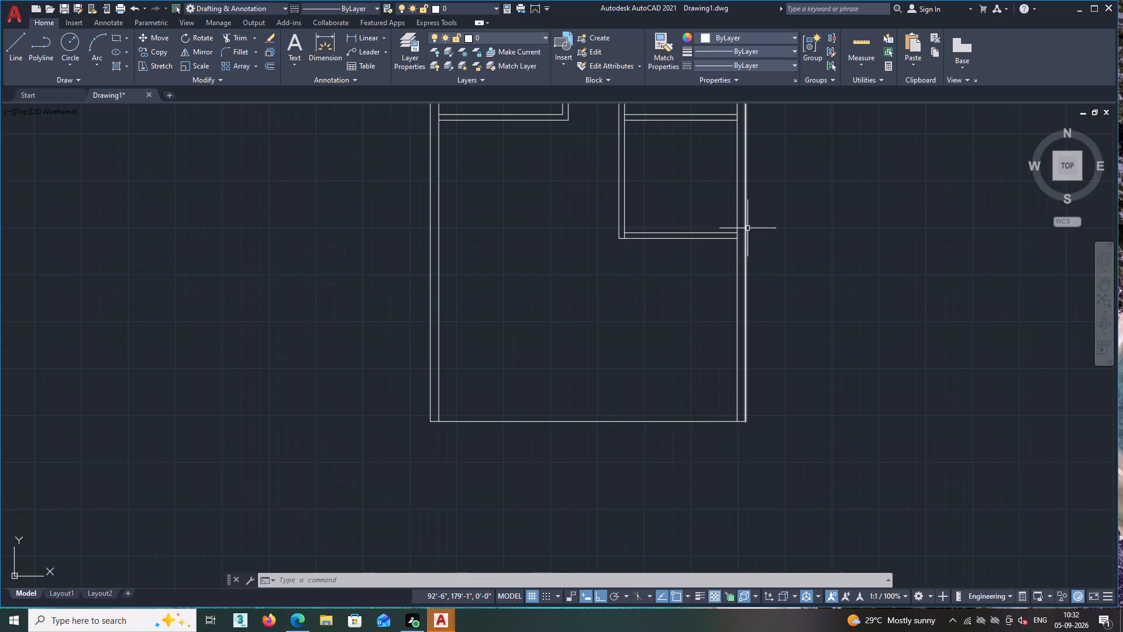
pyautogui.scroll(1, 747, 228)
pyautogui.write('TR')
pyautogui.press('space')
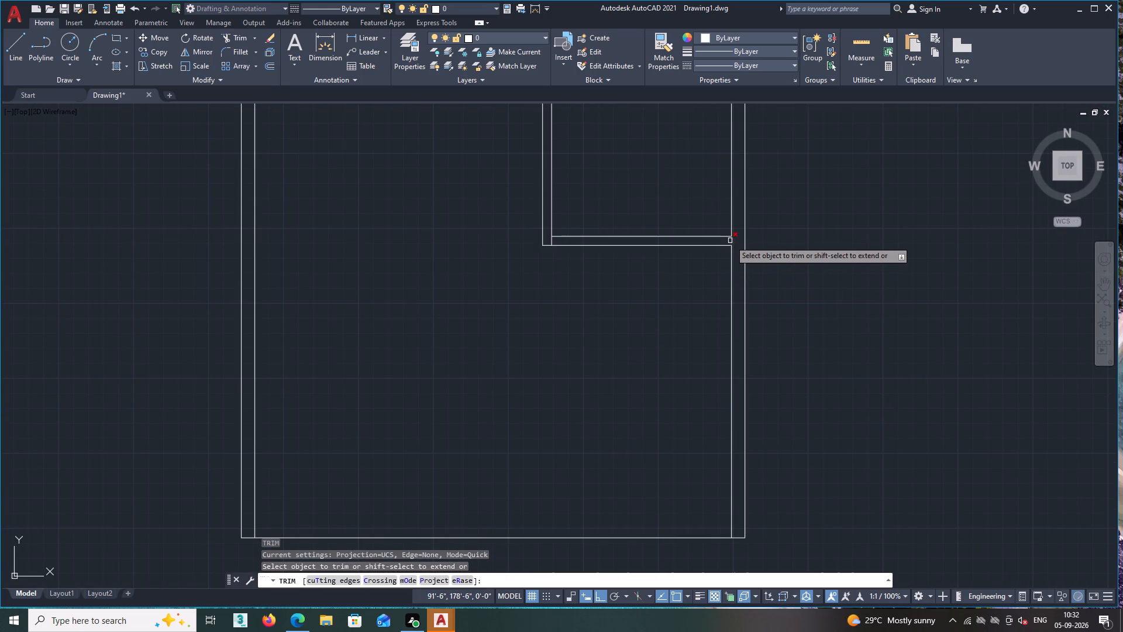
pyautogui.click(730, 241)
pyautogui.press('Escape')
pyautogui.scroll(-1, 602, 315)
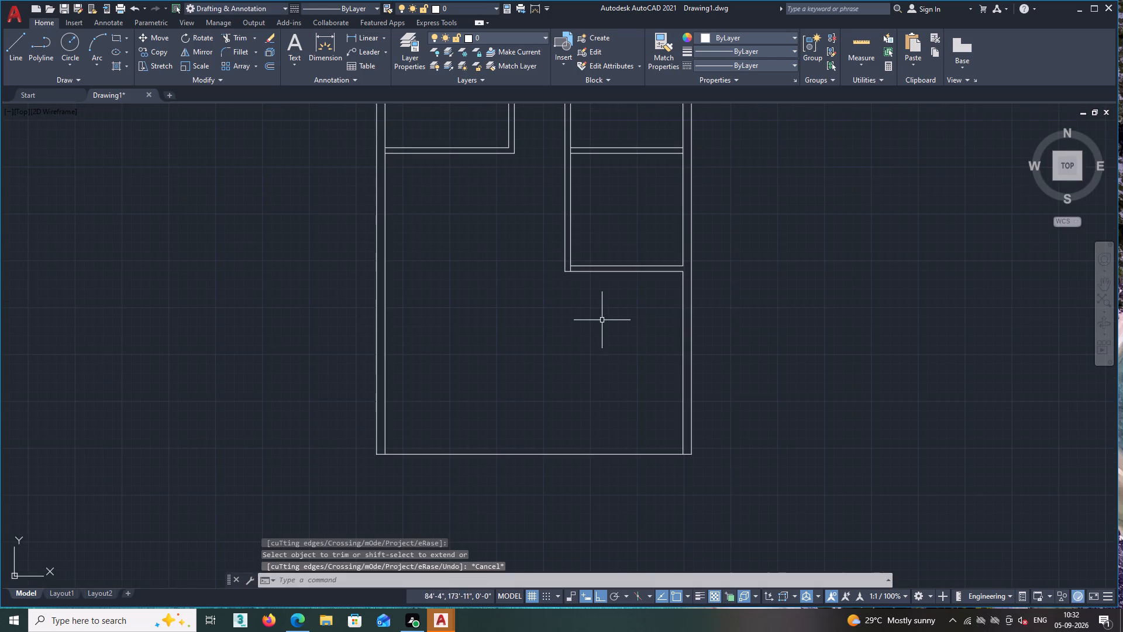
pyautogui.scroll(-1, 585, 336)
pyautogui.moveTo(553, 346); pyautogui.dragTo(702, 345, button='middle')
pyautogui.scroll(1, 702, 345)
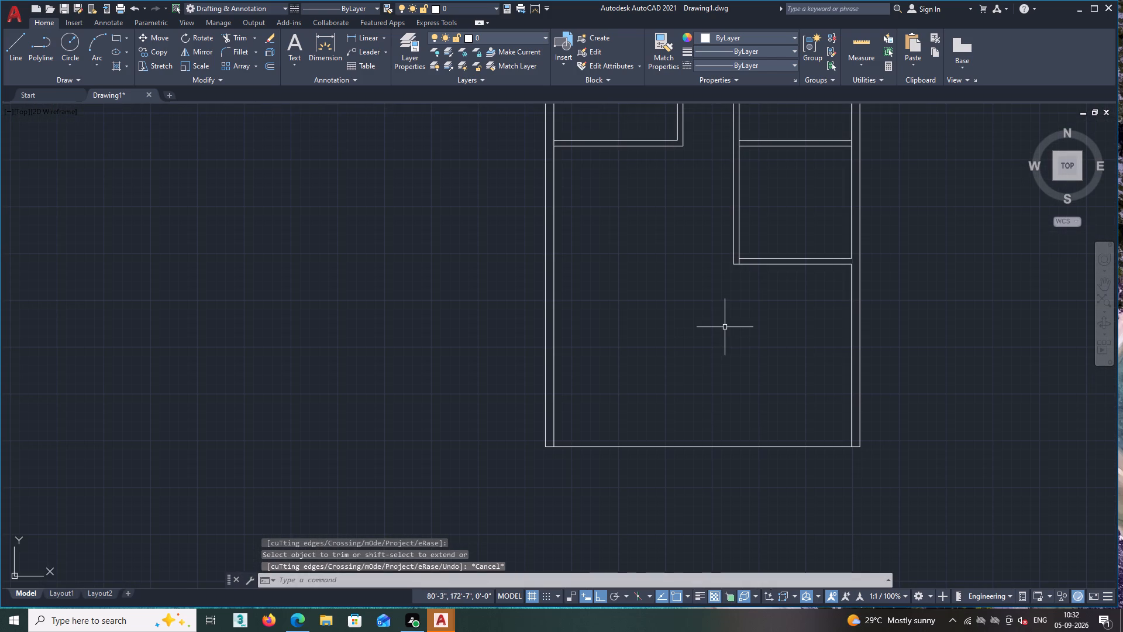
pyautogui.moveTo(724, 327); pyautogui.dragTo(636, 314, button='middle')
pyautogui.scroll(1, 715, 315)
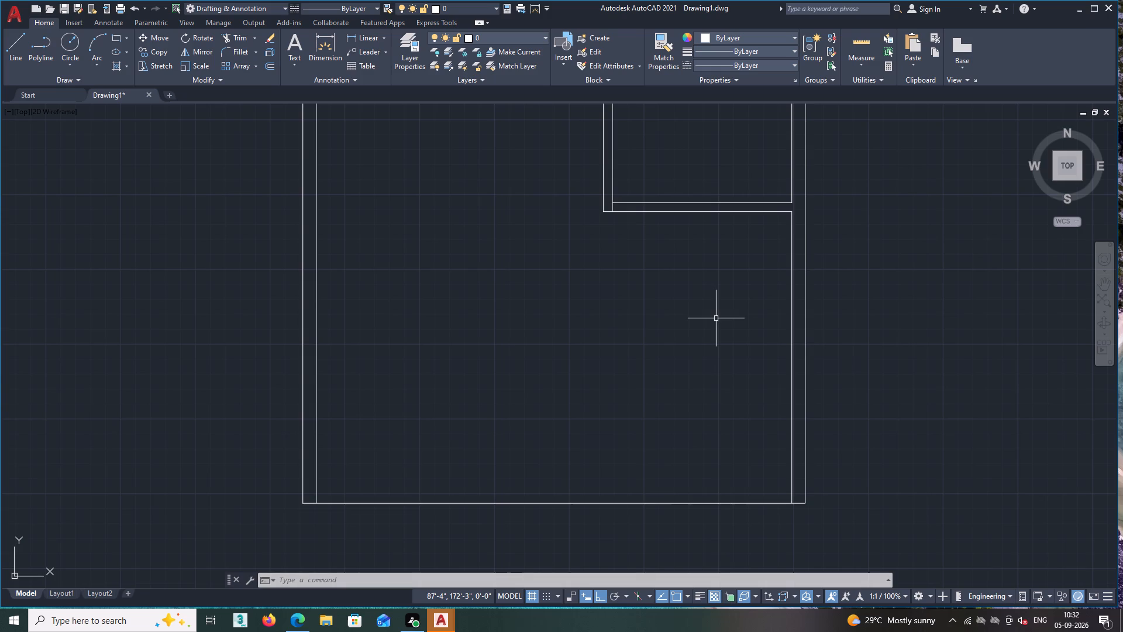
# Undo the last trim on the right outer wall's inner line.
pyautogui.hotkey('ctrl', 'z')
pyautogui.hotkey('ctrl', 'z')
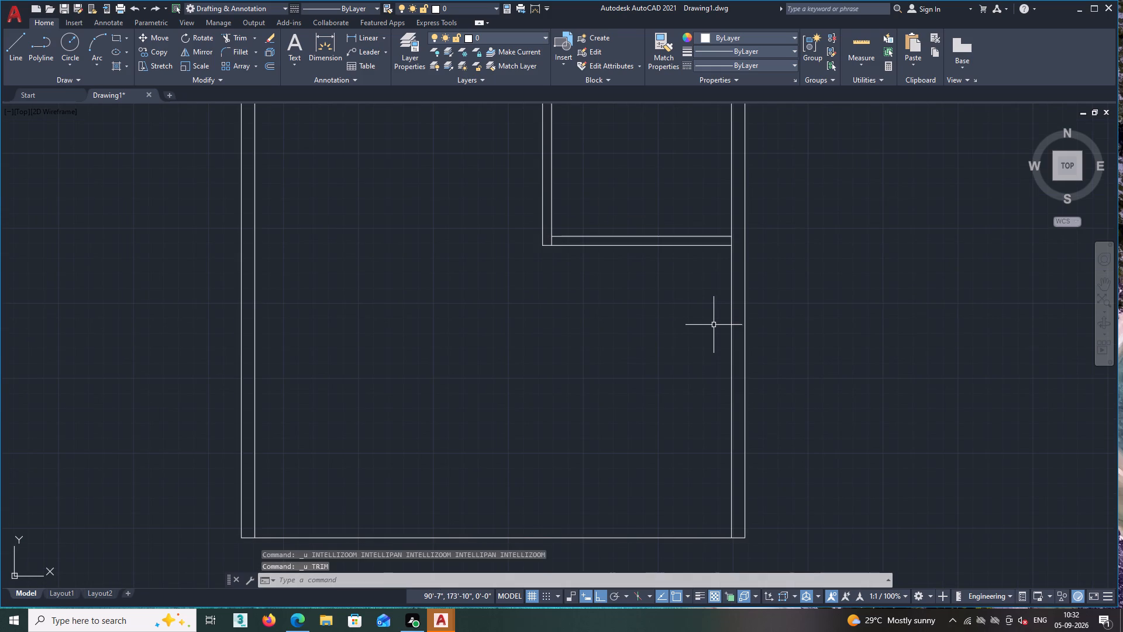
# Offset the inner line of the right outer wall 13'11" to the left for the lower-right room's side wall.
pyautogui.scroll(-3, 704, 348)
pyautogui.scroll(2, 704, 342)
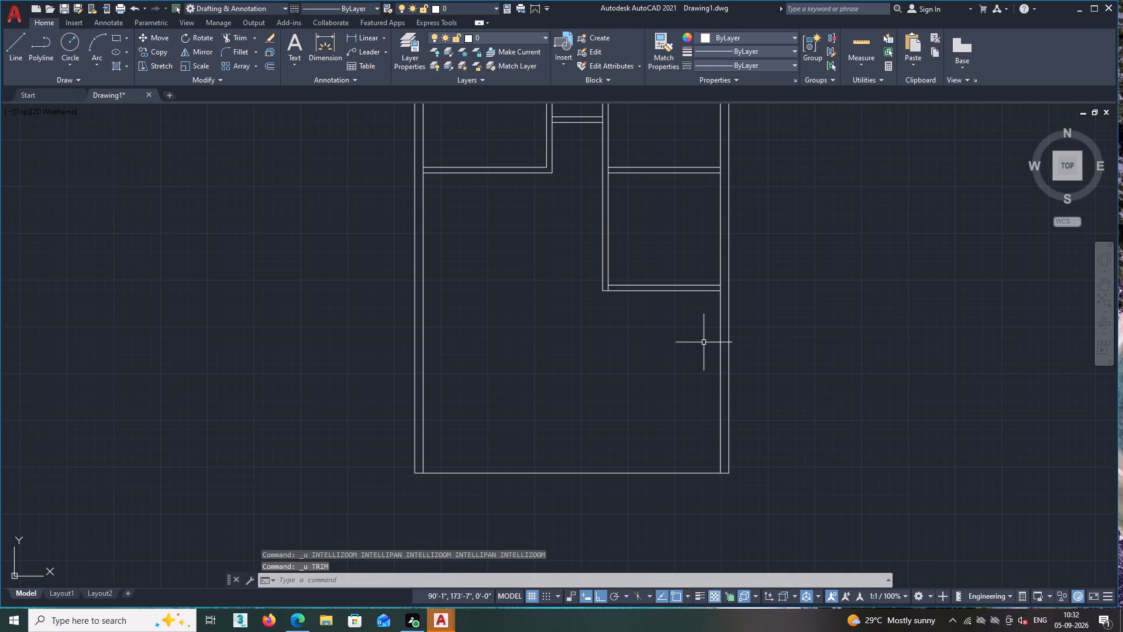
pyautogui.write('O')
pyautogui.press('space')
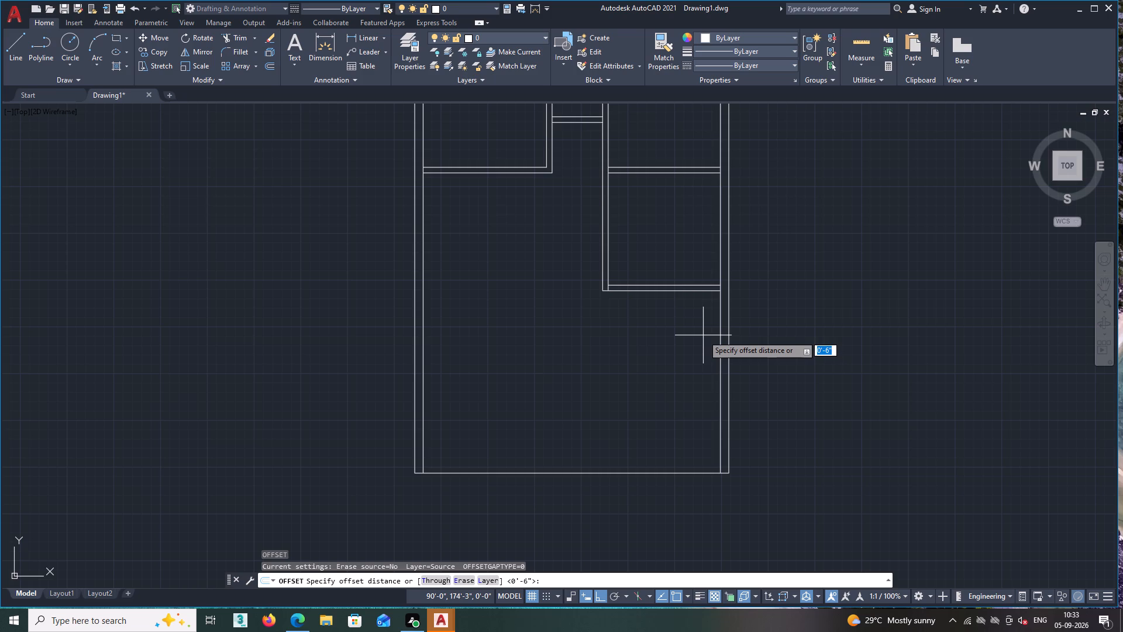
pyautogui.write('13\'11"')
pyautogui.press('Return')
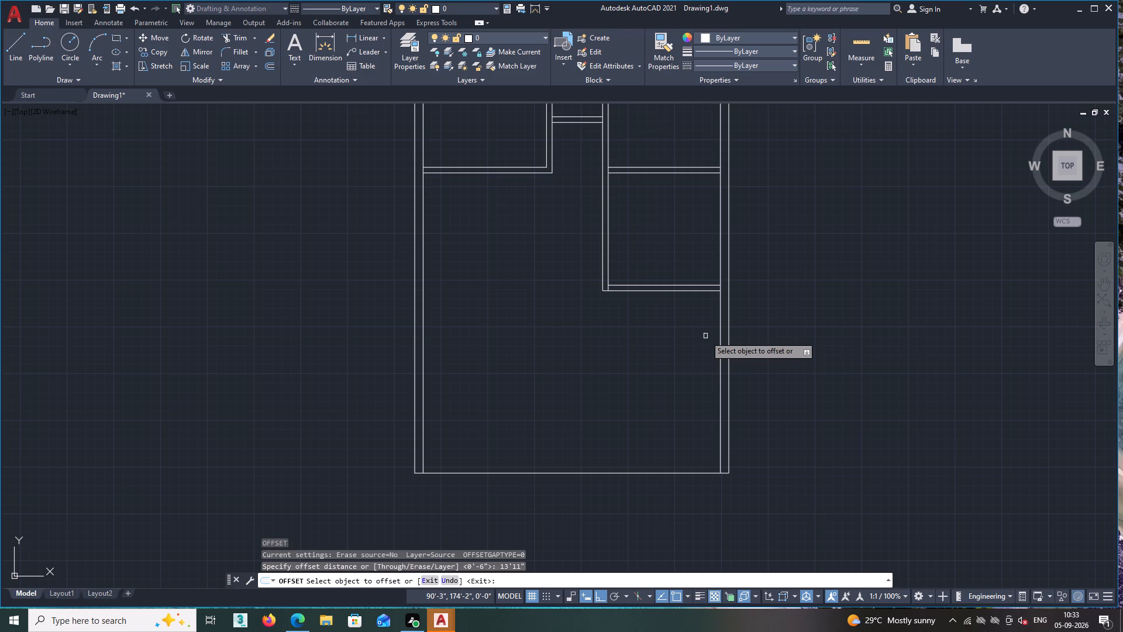
pyautogui.click(719, 345)
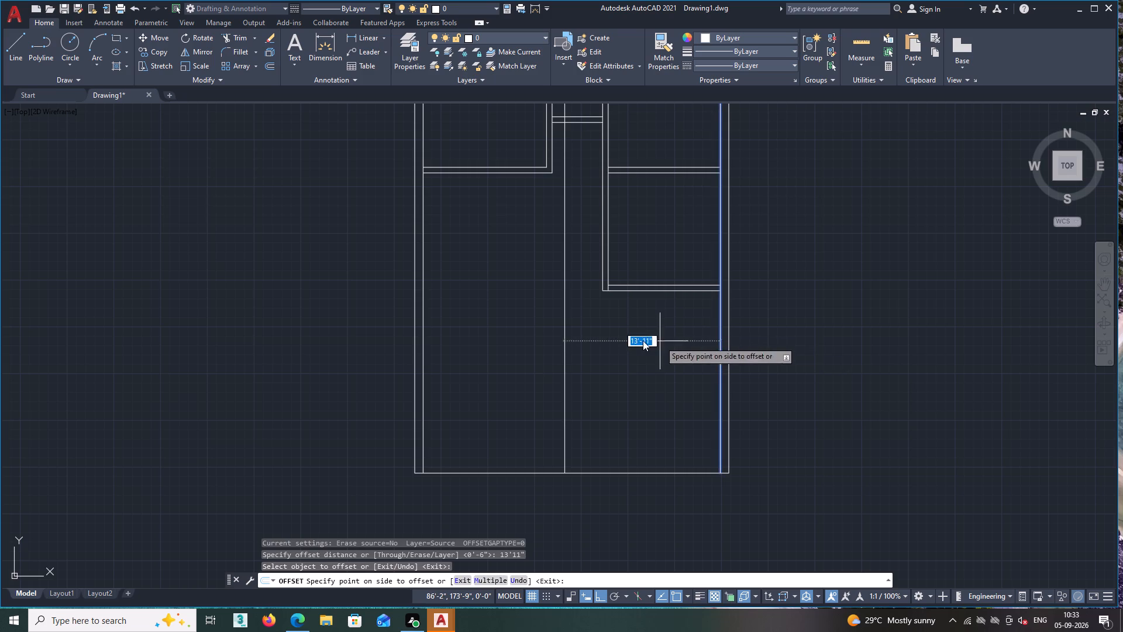
pyautogui.click(518, 334)
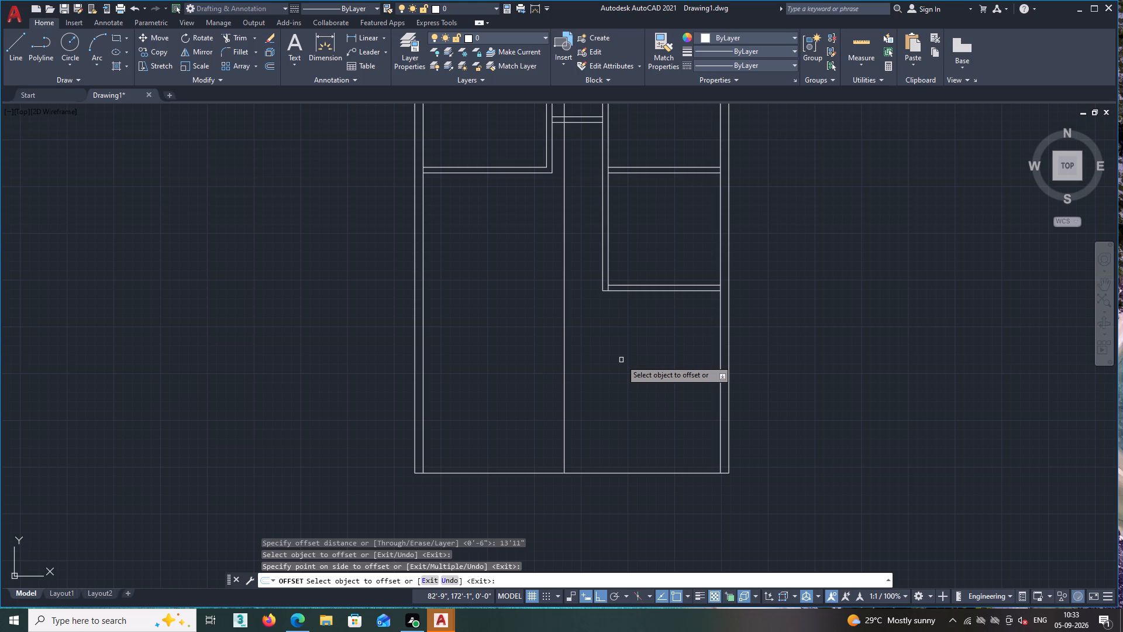
pyautogui.press('space')
# Offset the lower line of the lowest right-hand horizontal partition 11'6" downward.
pyautogui.press('space')
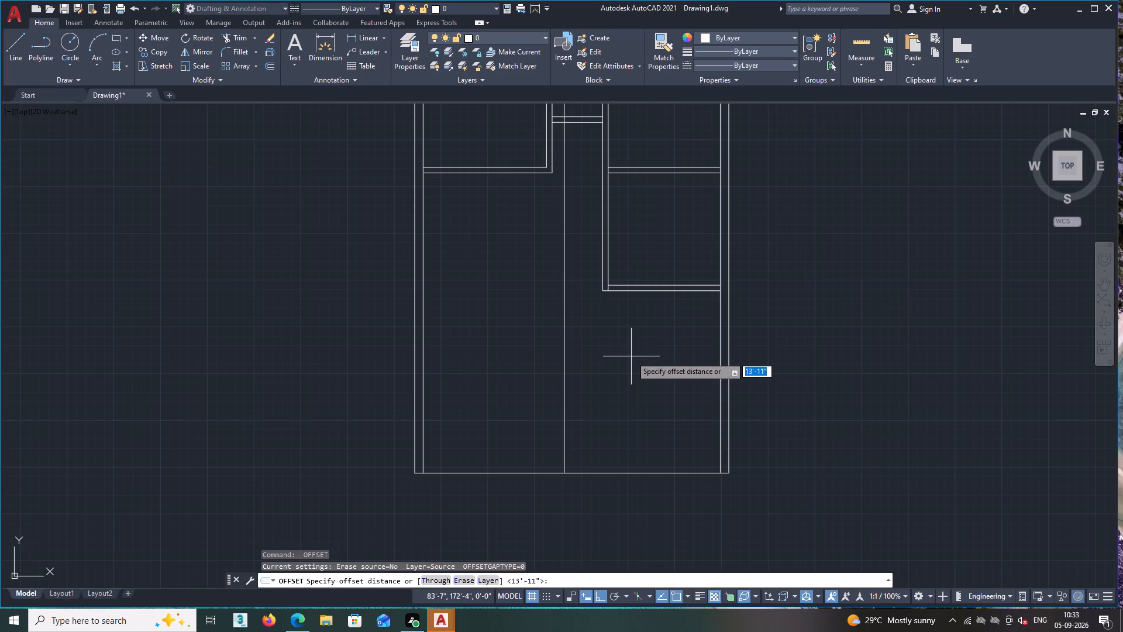
pyautogui.write("11'")
pyautogui.press('6')
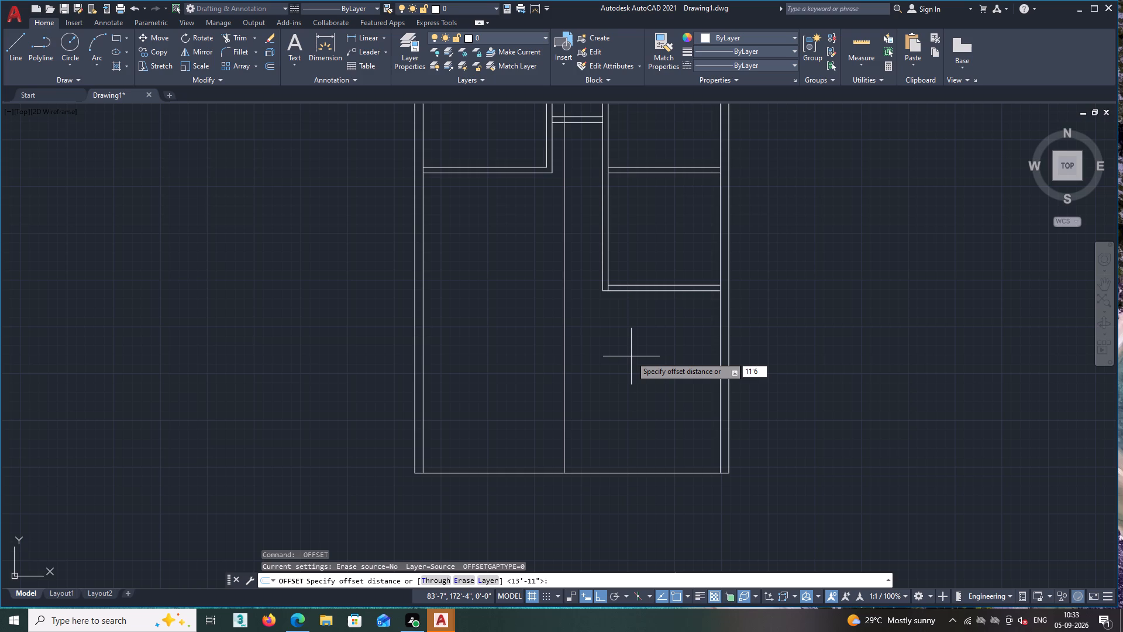
pyautogui.hotkey('shift', '"')
pyautogui.press('Return')
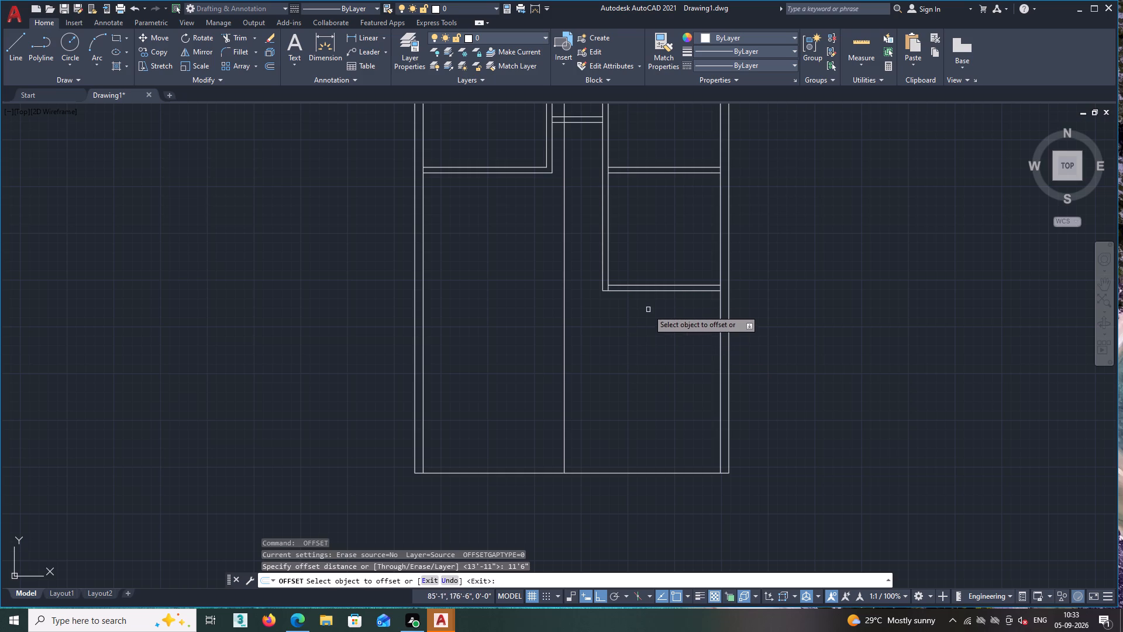
pyautogui.click(653, 292)
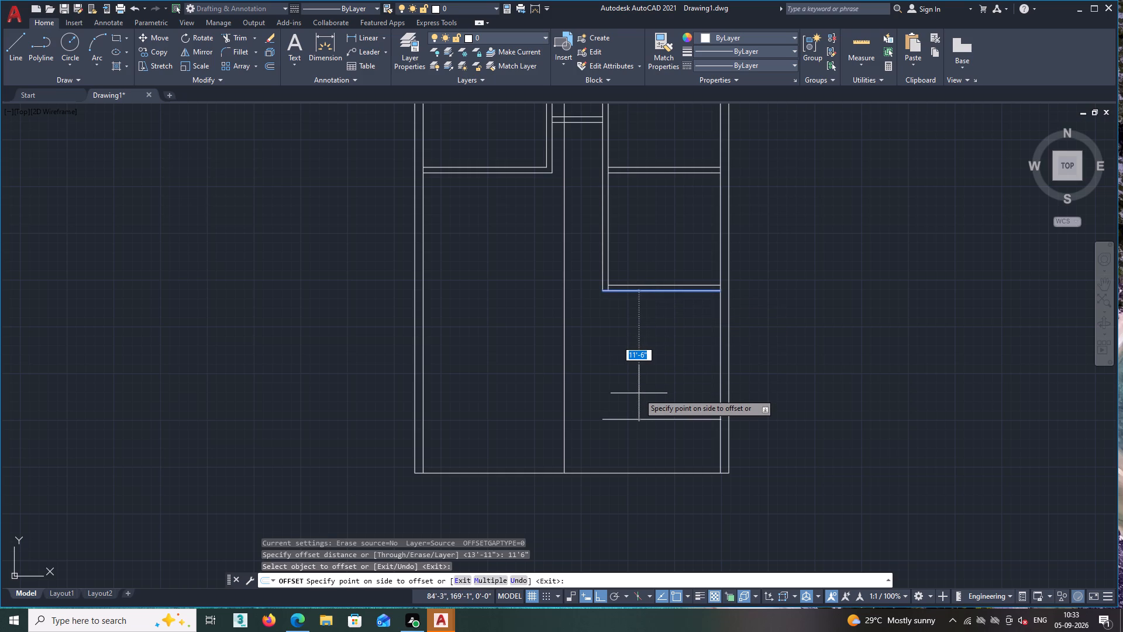
pyautogui.click(639, 393)
pyautogui.scroll(1, 636, 431)
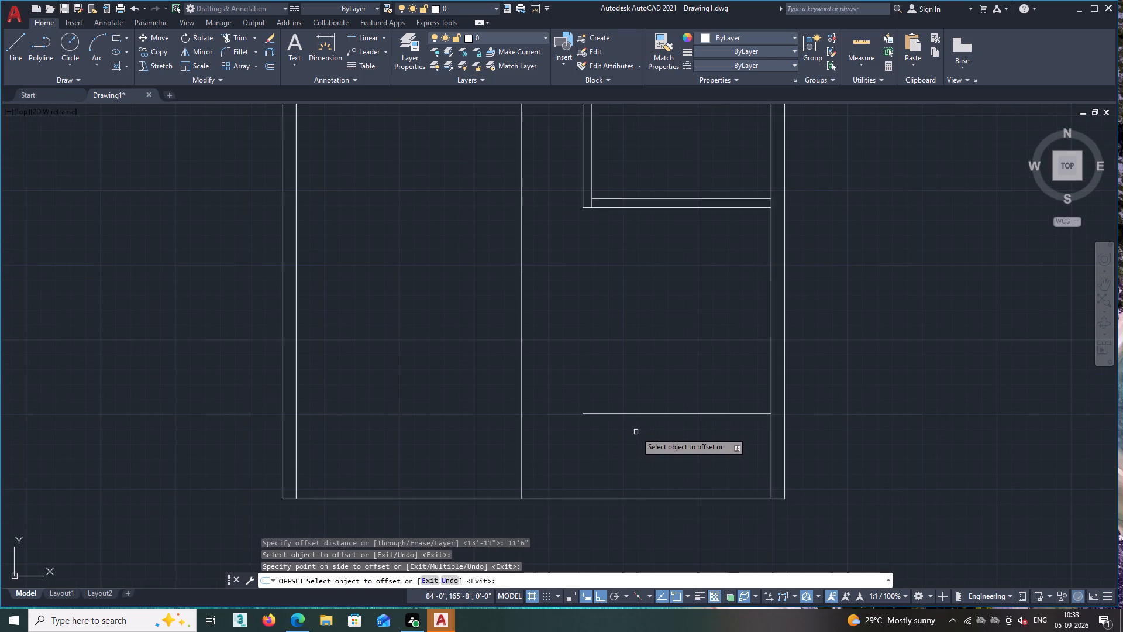
pyautogui.press('space')
# Offset the newly created lowest horizontal line in the right-hand bay 9" downward to form the front wall's thickness.
pyautogui.press('space')
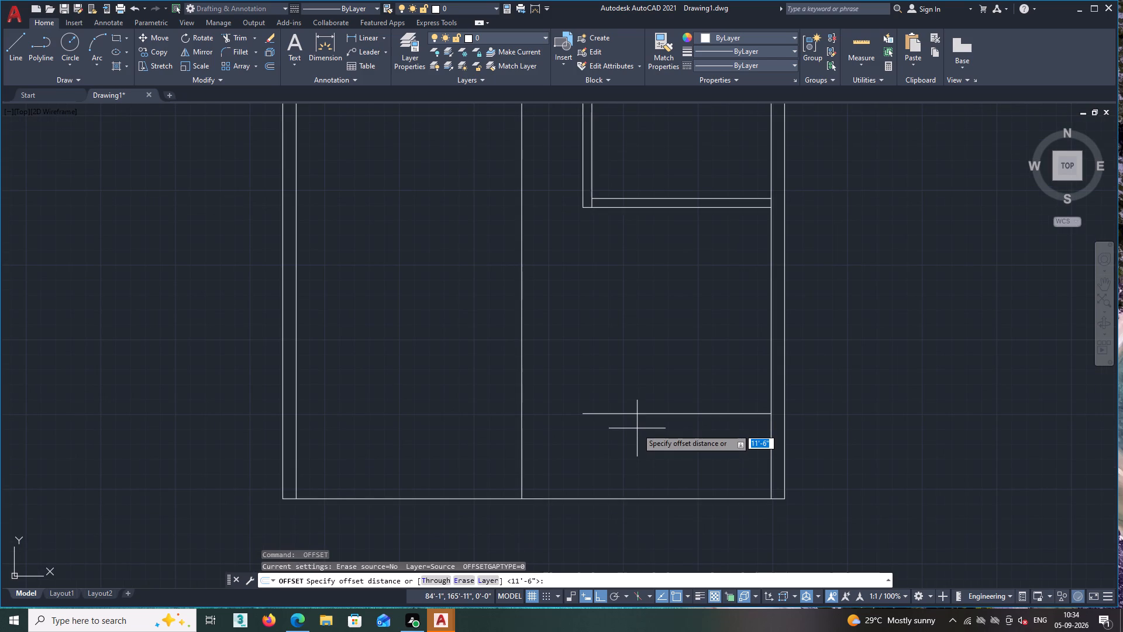
pyautogui.press('9')
pyautogui.hotkey('shift', '"')
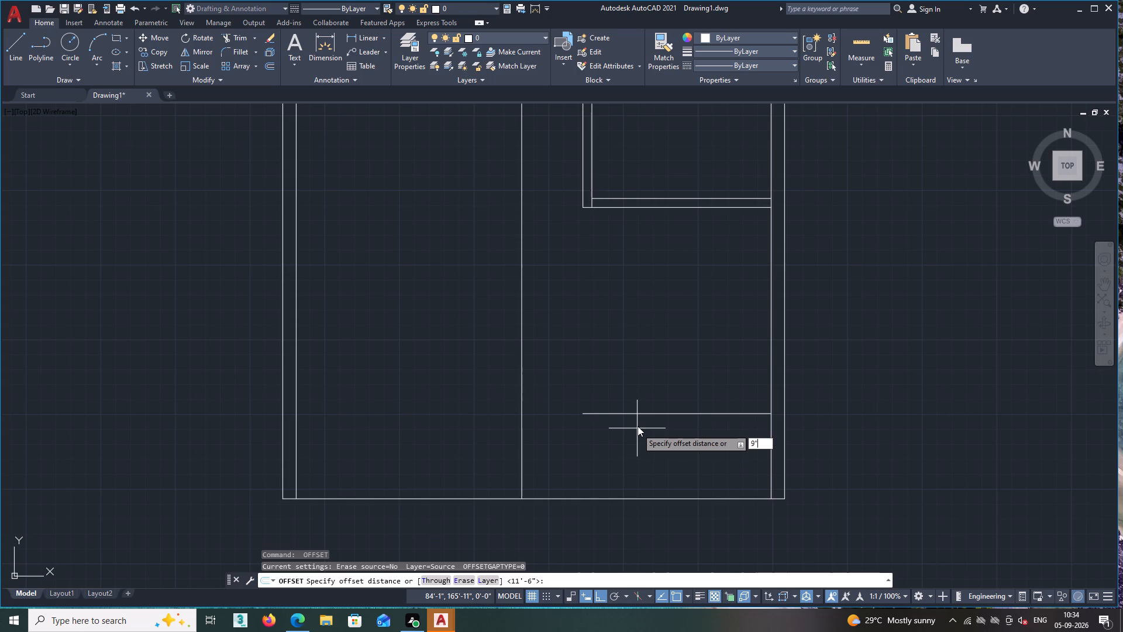
pyautogui.press('Return')
pyautogui.click(641, 415)
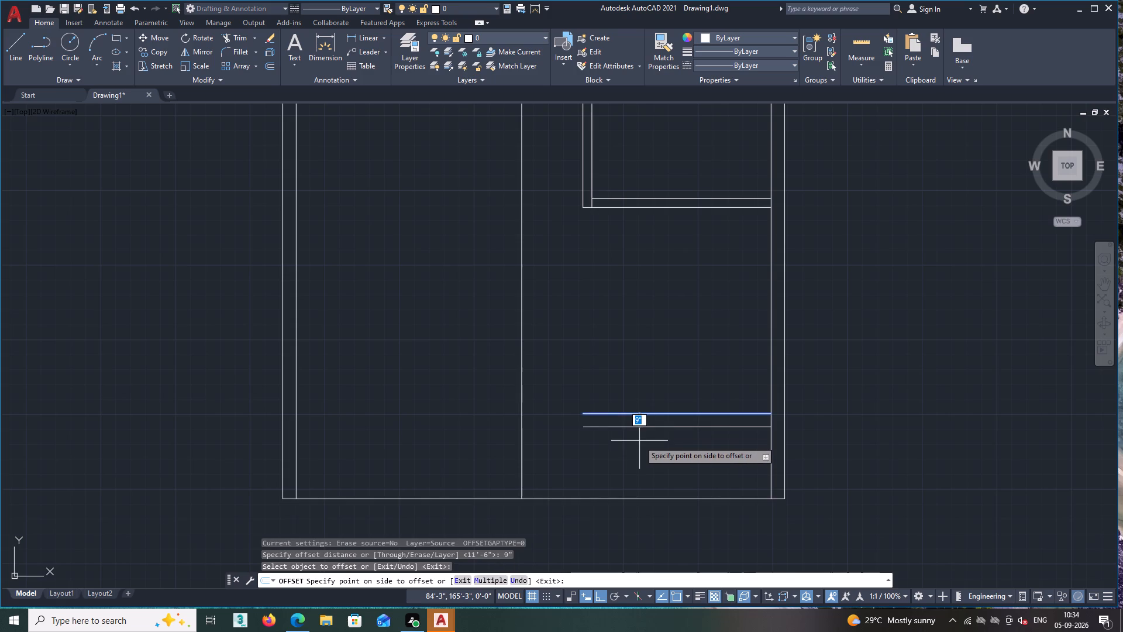
pyautogui.click(639, 441)
pyautogui.scroll(-1, 640, 446)
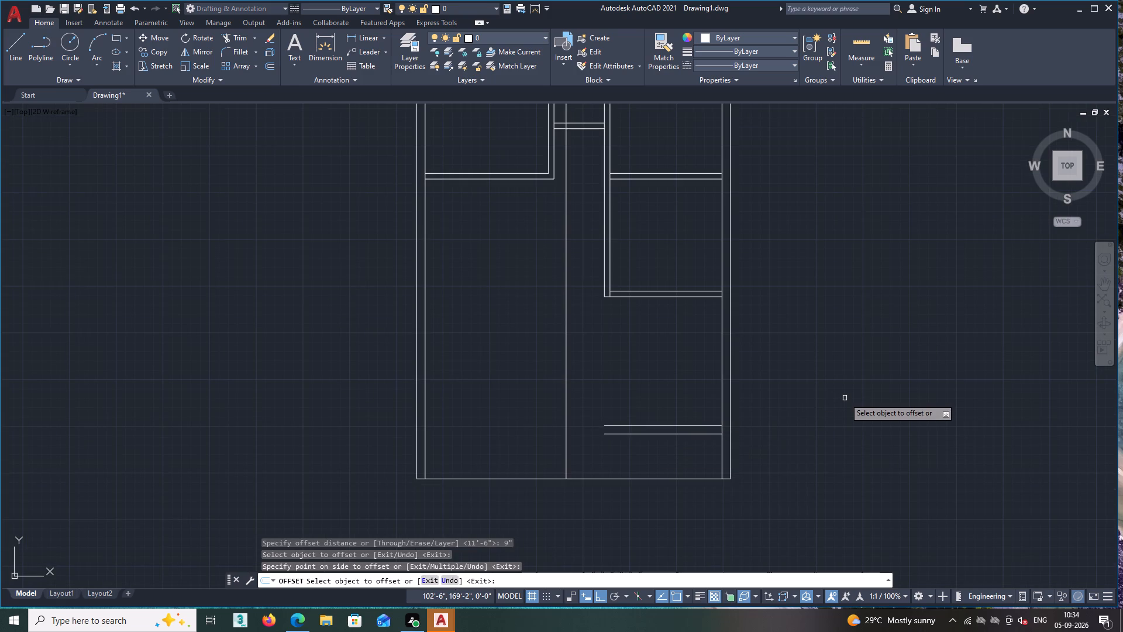
pyautogui.press('space')
# Extend both lines of the horizontal partition above the lower-right room left to the new vertical line.
pyautogui.scroll(2, 609, 304)
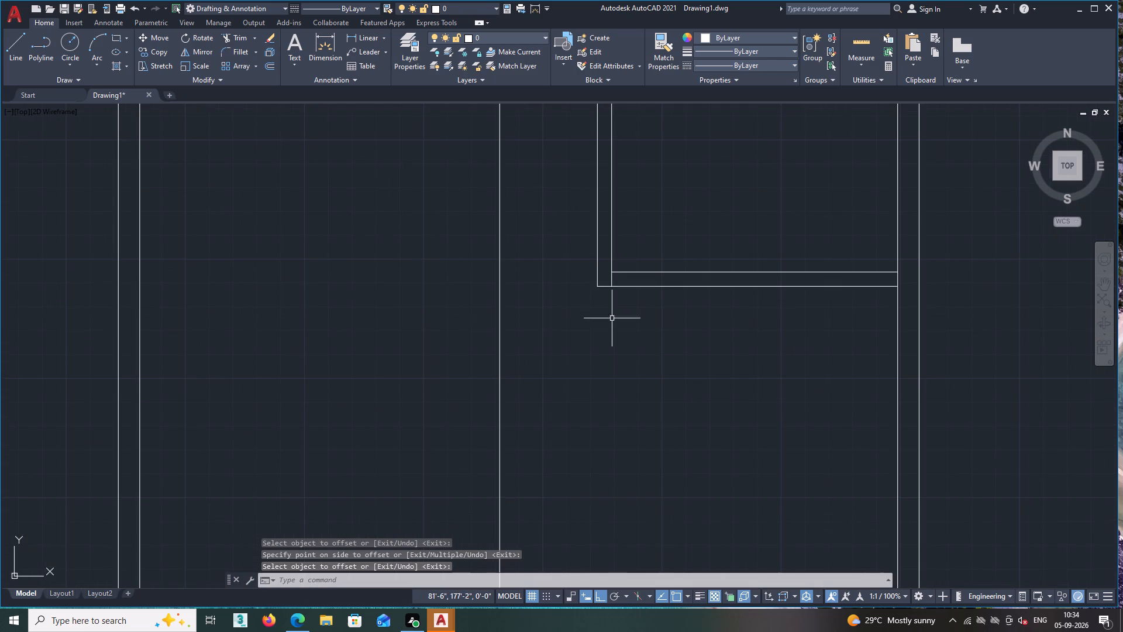
pyautogui.write('EX')
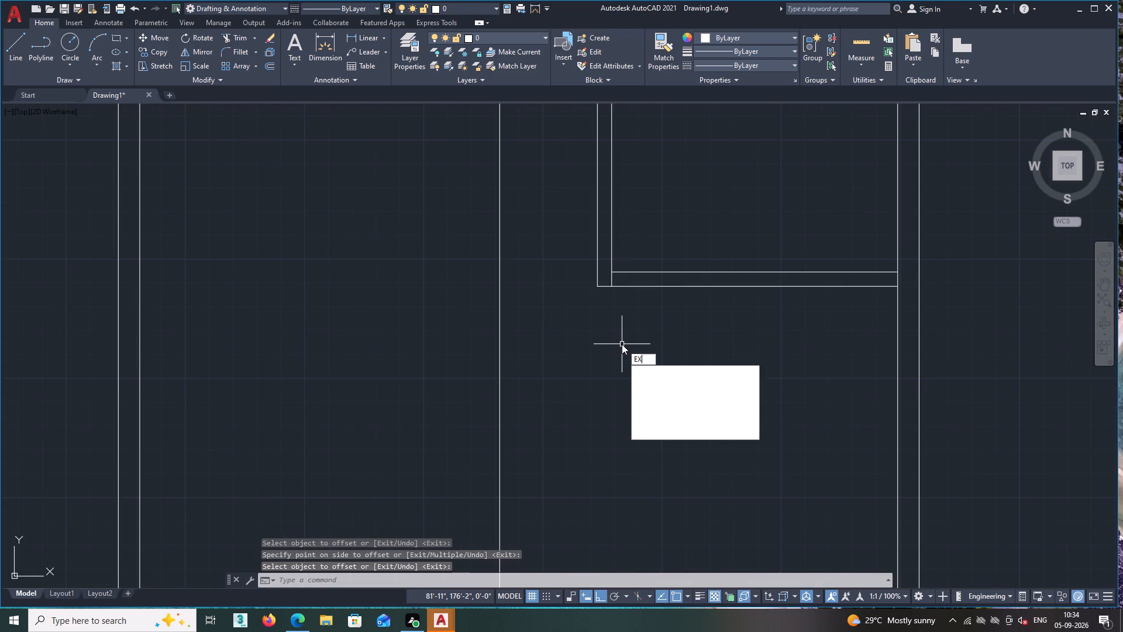
pyautogui.press('space')
pyautogui.click(629, 272)
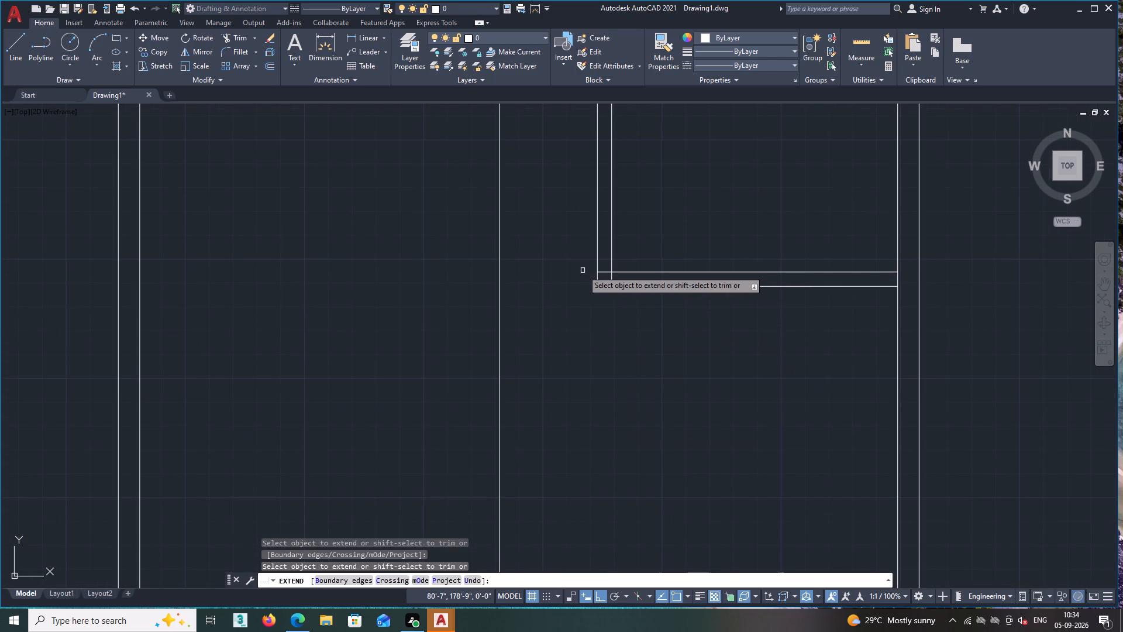
pyautogui.click(606, 273)
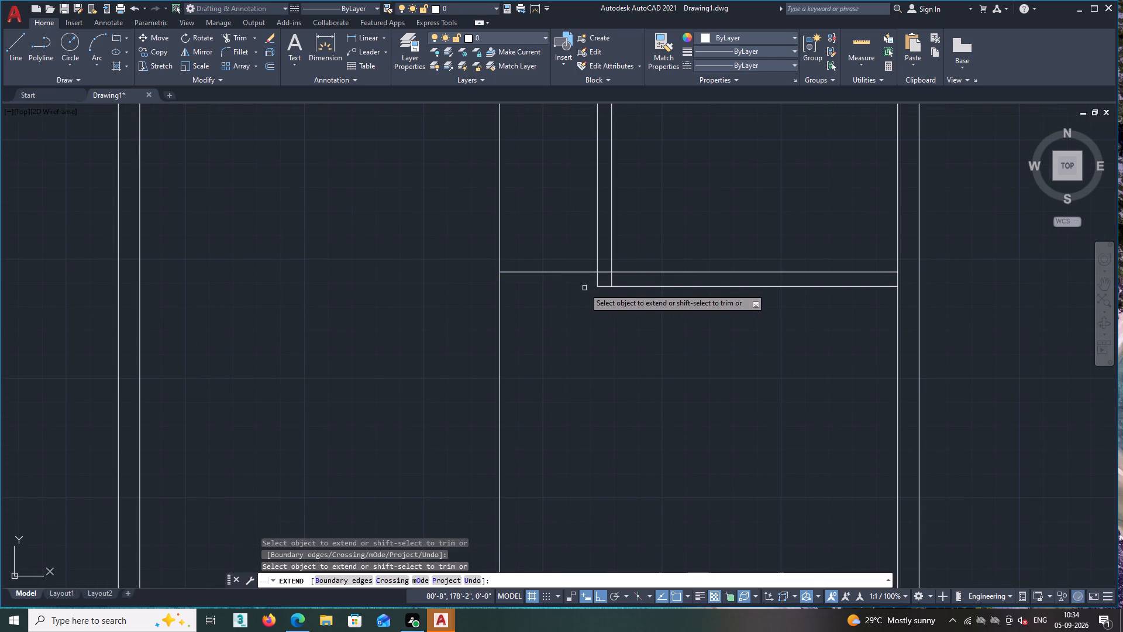
pyautogui.click(622, 286)
pyautogui.press('Escape')
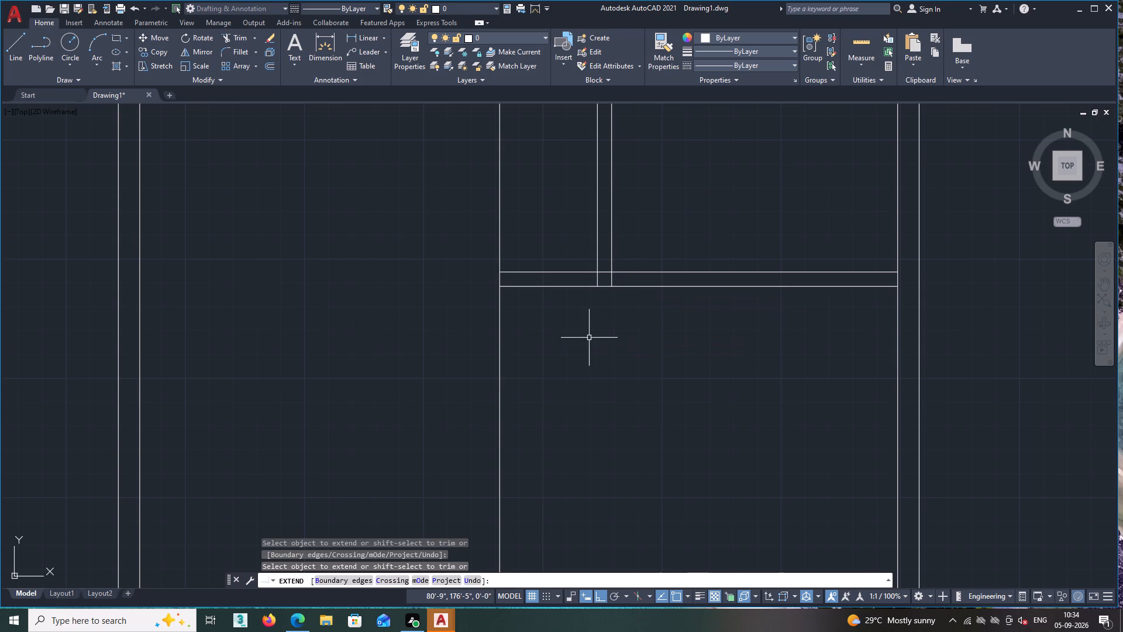
# Trim the new vertical line between the lower-right room's upper partition and the small top-centre room.
pyautogui.scroll(-2, 589, 342)
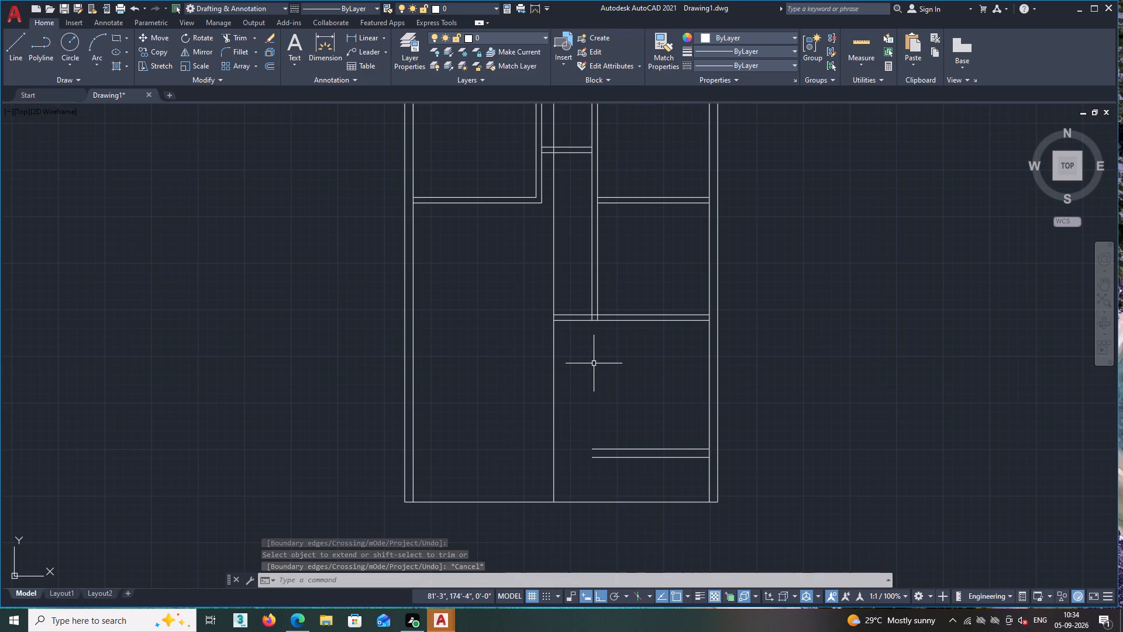
pyautogui.write('TR')
pyautogui.press('space')
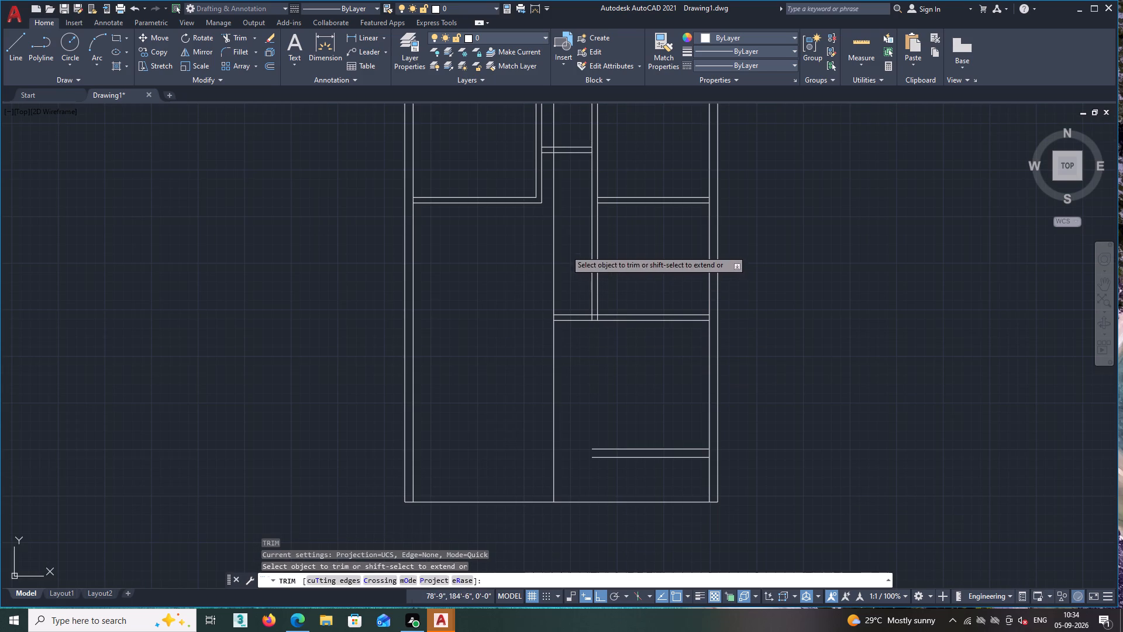
pyautogui.click(566, 250)
pyautogui.click(538, 276)
pyautogui.press('space')
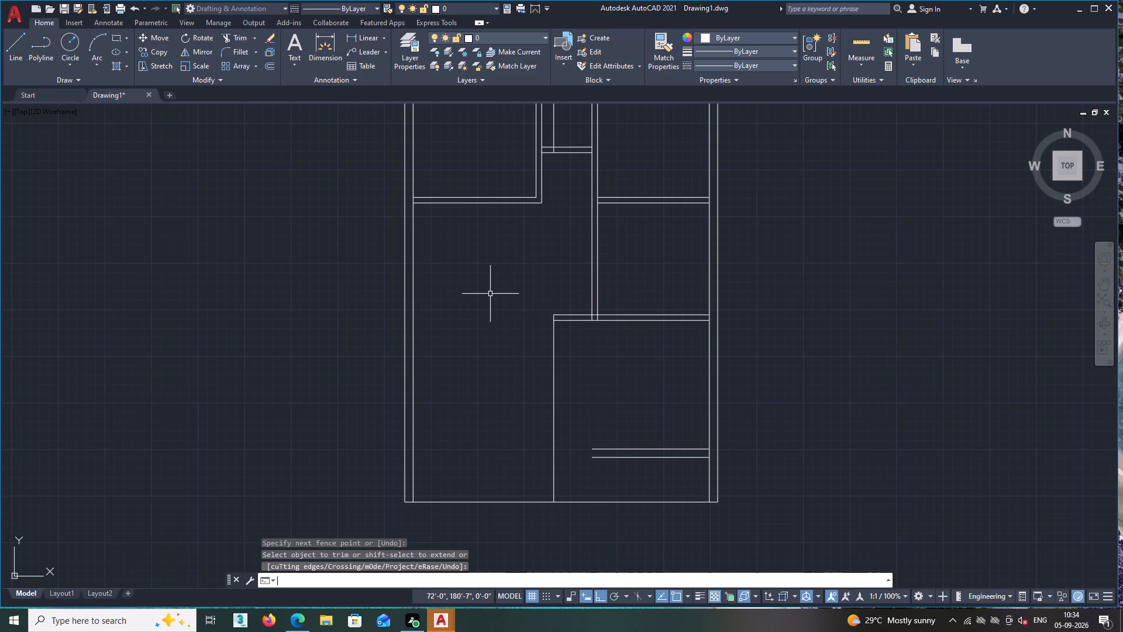
# Delete the leftover piece of the vertical line inside the small top-centre room.
pyautogui.scroll(-2, 522, 352)
pyautogui.scroll(2, 528, 246)
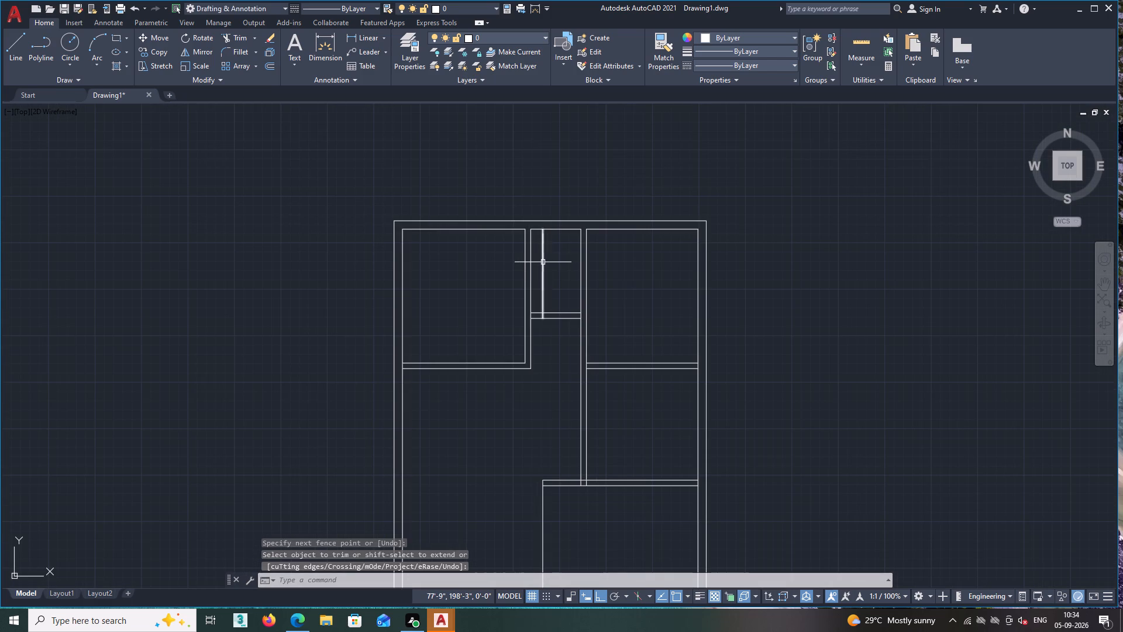
pyautogui.click(542, 262)
pyautogui.press('Delete')
# Extend both lines of the lower-right room's 9" bottom wall left to the room's vertical side line.
pyautogui.scroll(-2, 550, 336)
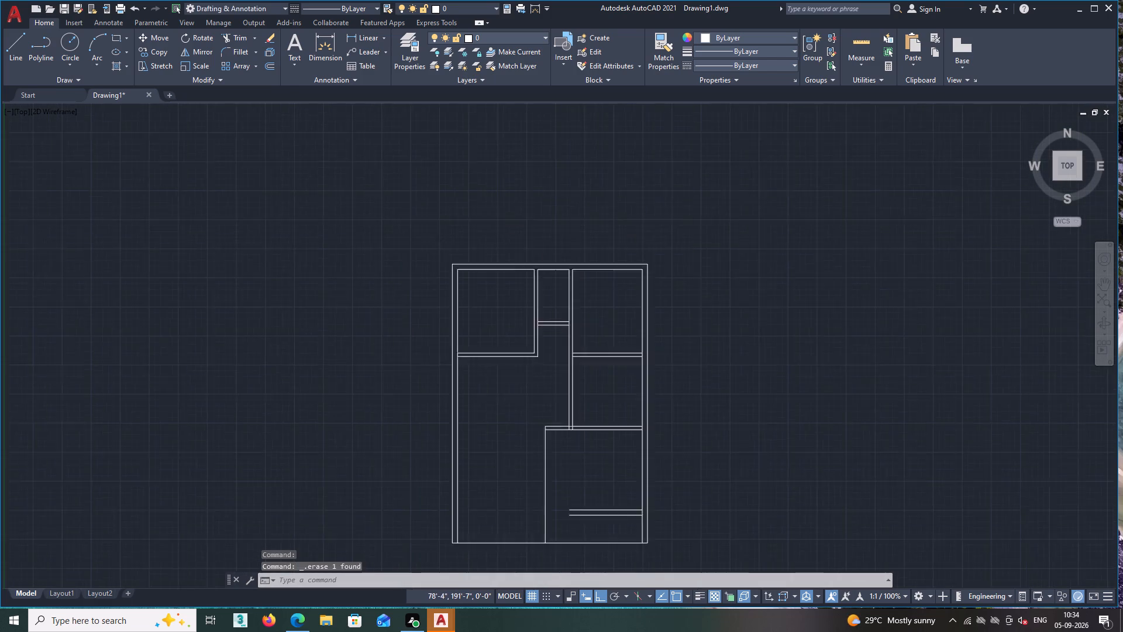
pyautogui.scroll(2, 564, 457)
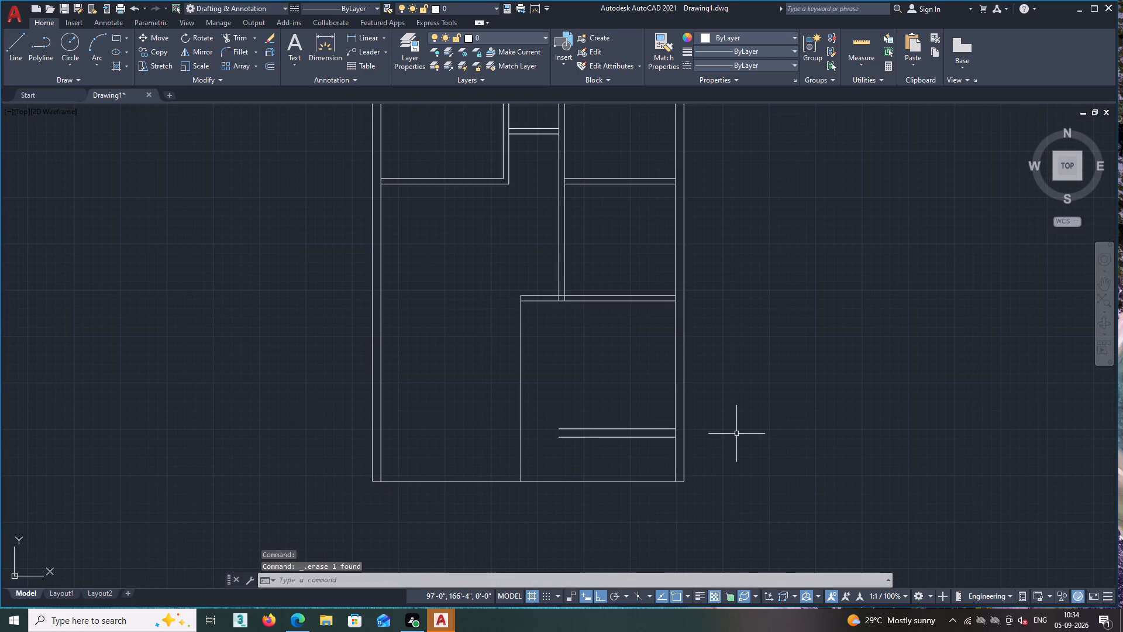
pyautogui.write('EX')
pyautogui.press('space')
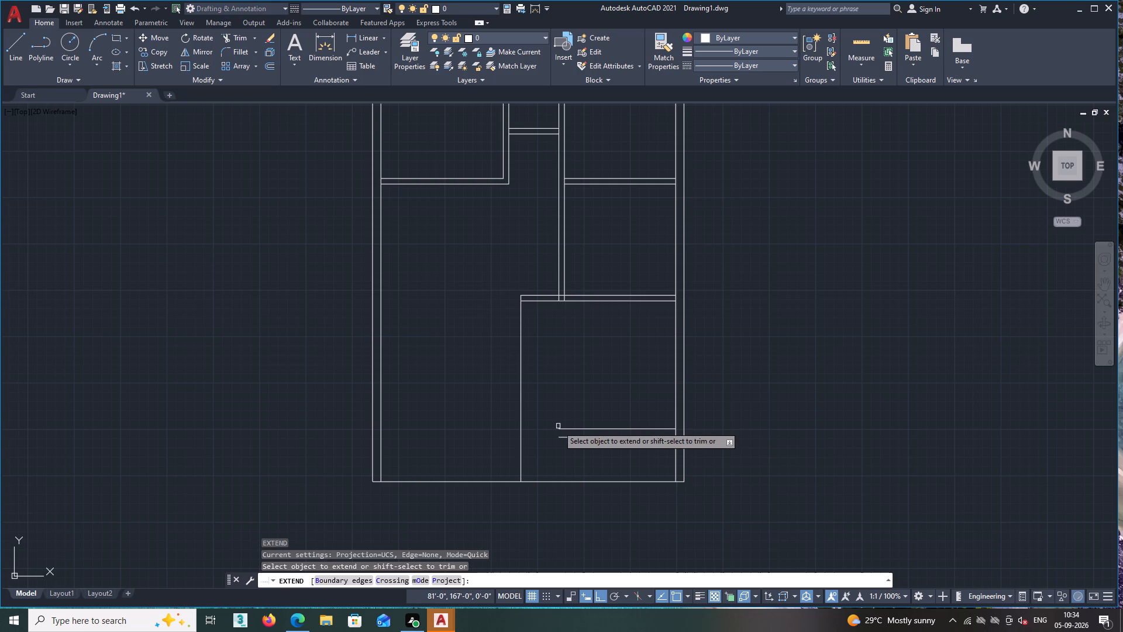
pyautogui.click(564, 428)
pyautogui.click(567, 438)
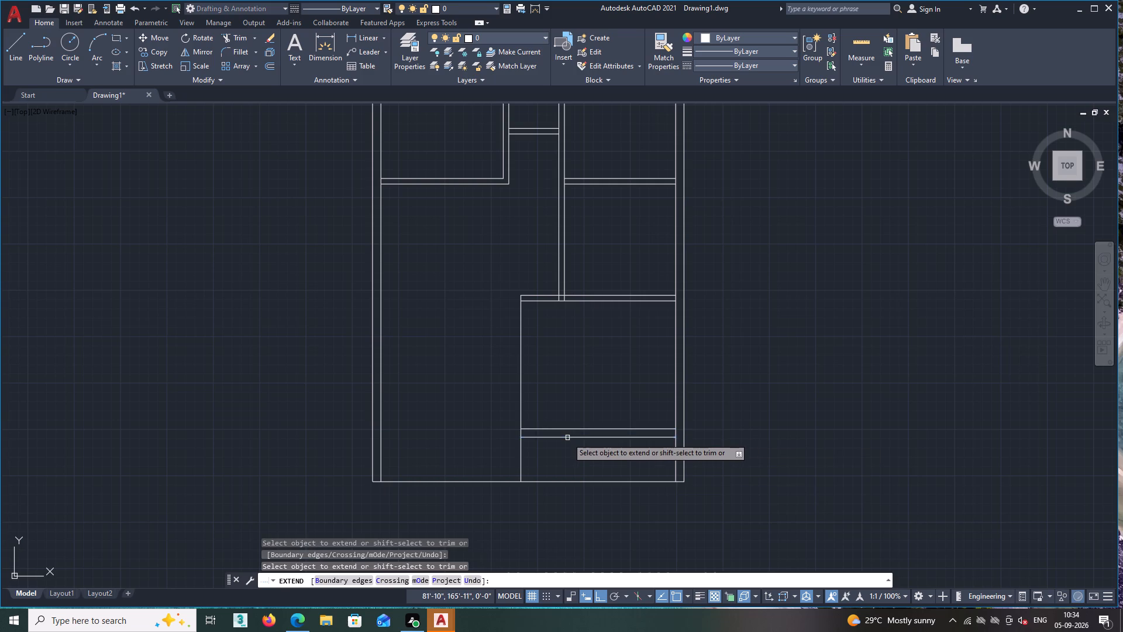
# Extend the inner line of the top outer wall across the gaps above both vertical partitions.
pyautogui.scroll(-2, 570, 435)
pyautogui.scroll(2, 532, 274)
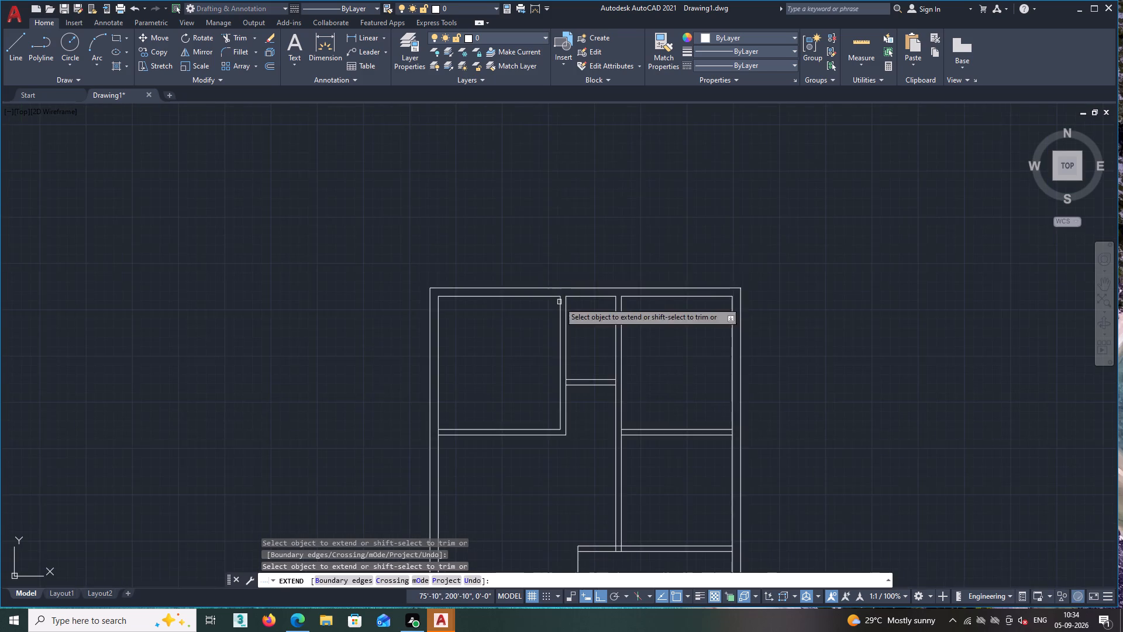
pyautogui.scroll(2, 564, 311)
pyautogui.click(543, 272)
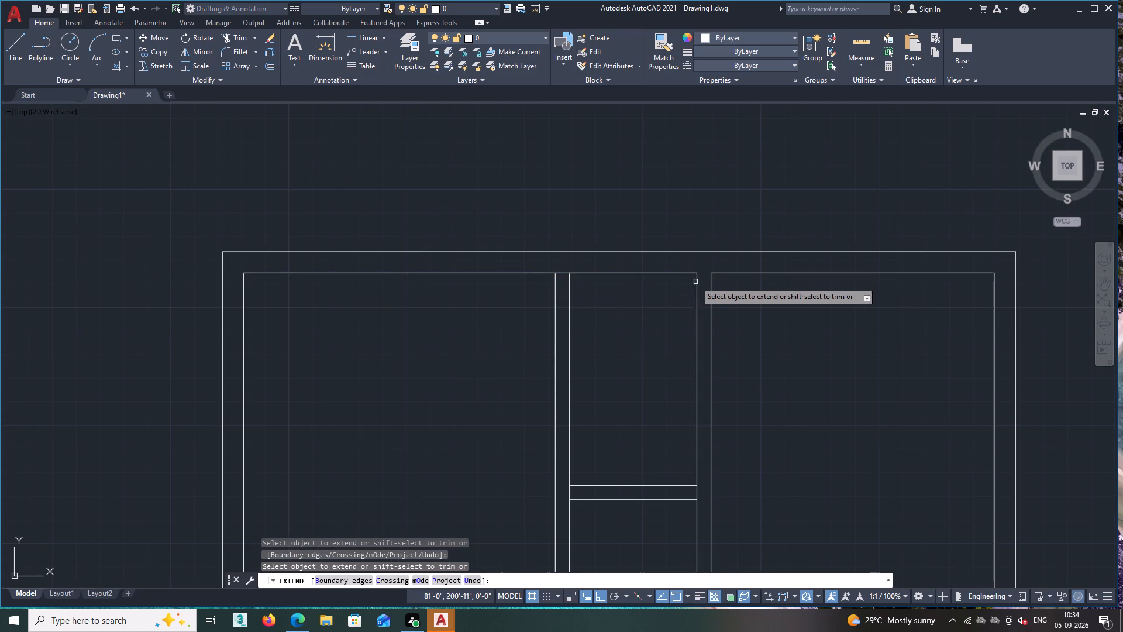
pyautogui.click(694, 274)
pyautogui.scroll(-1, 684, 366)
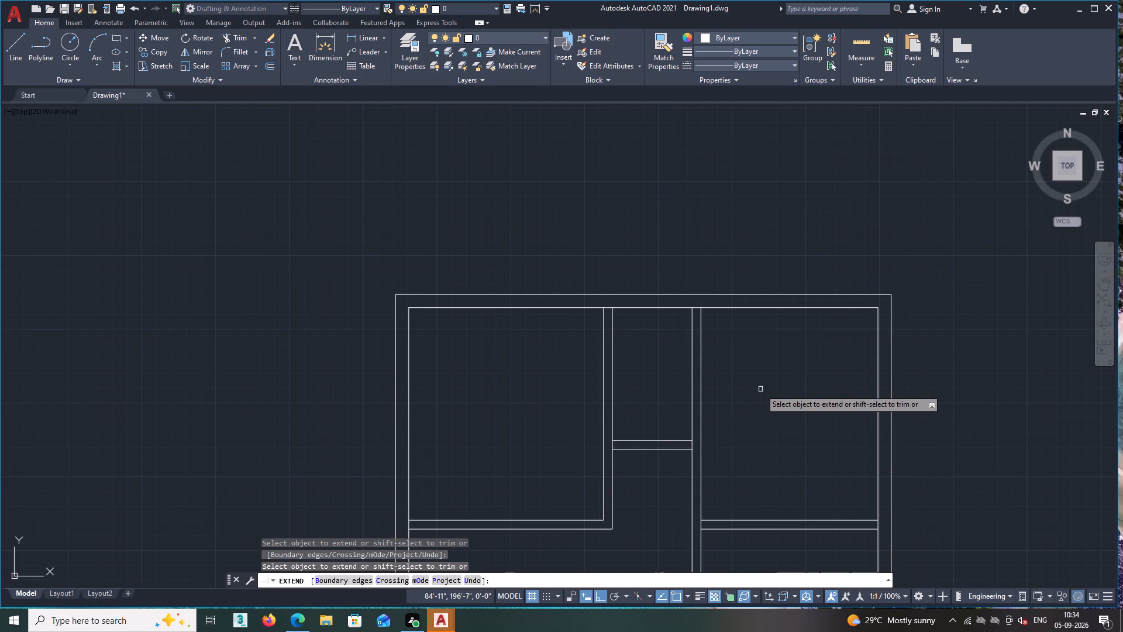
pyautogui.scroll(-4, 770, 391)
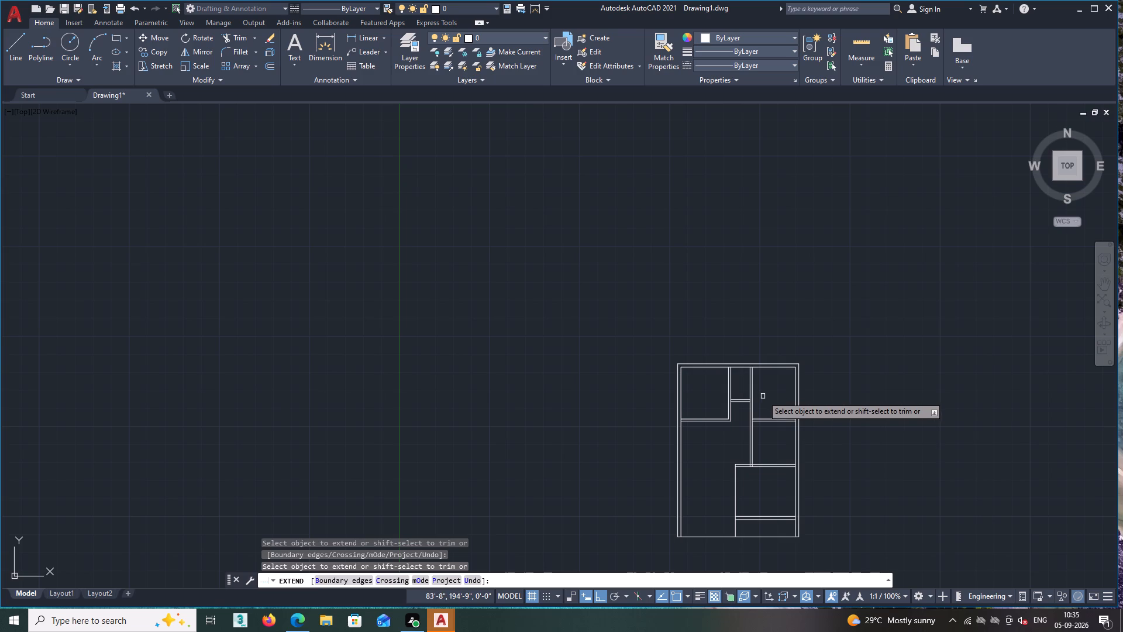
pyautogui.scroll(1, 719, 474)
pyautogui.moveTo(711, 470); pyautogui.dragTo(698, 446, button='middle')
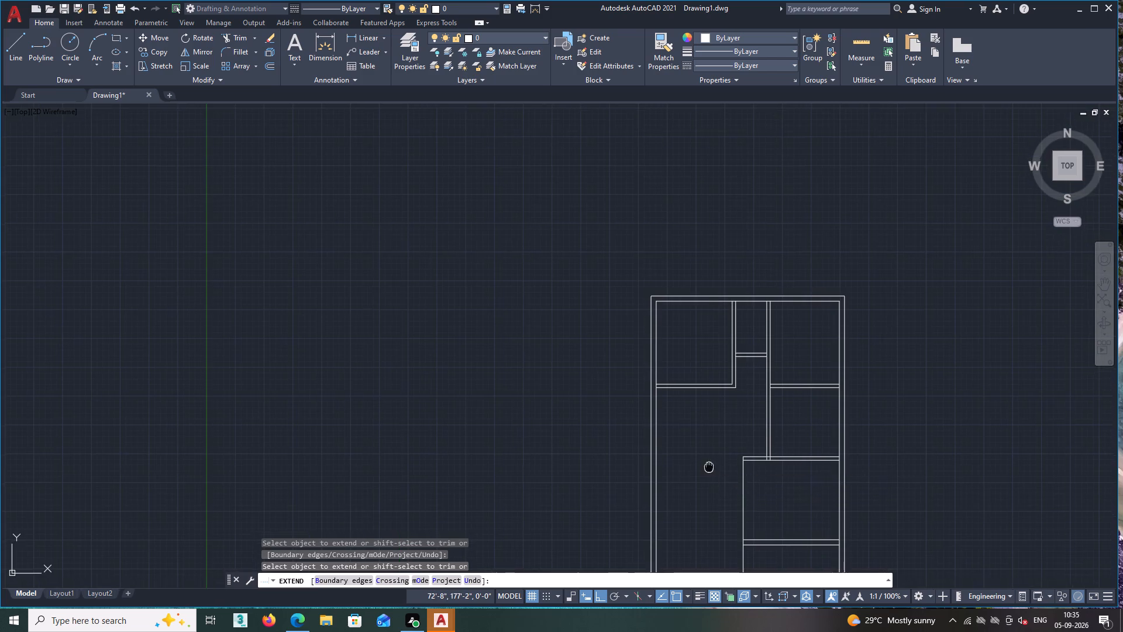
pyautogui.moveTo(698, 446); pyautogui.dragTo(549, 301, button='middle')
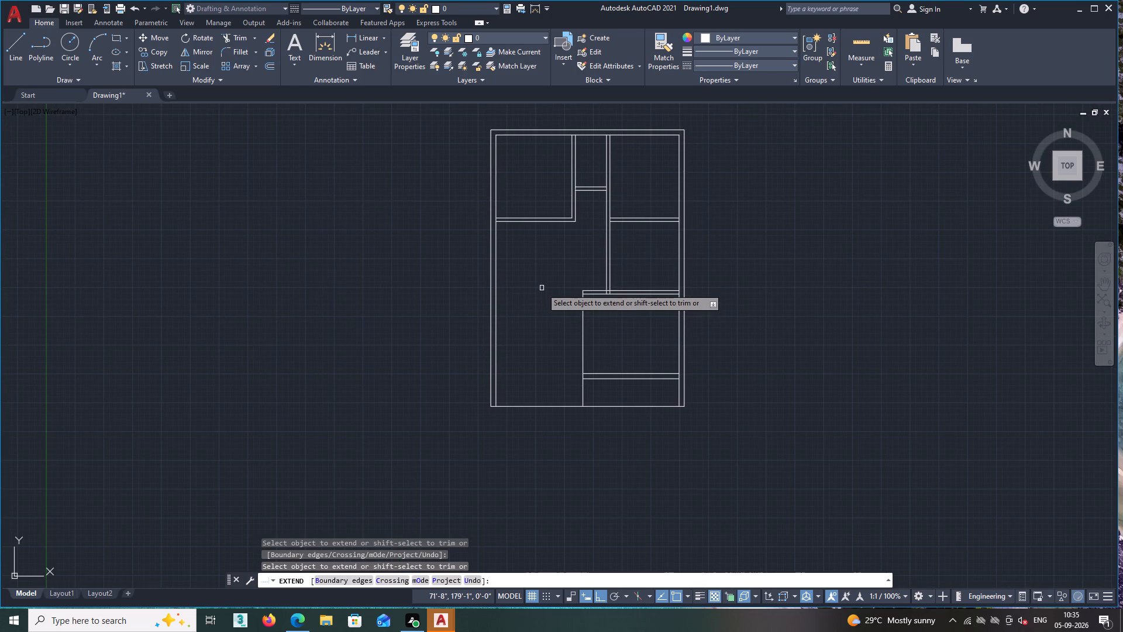
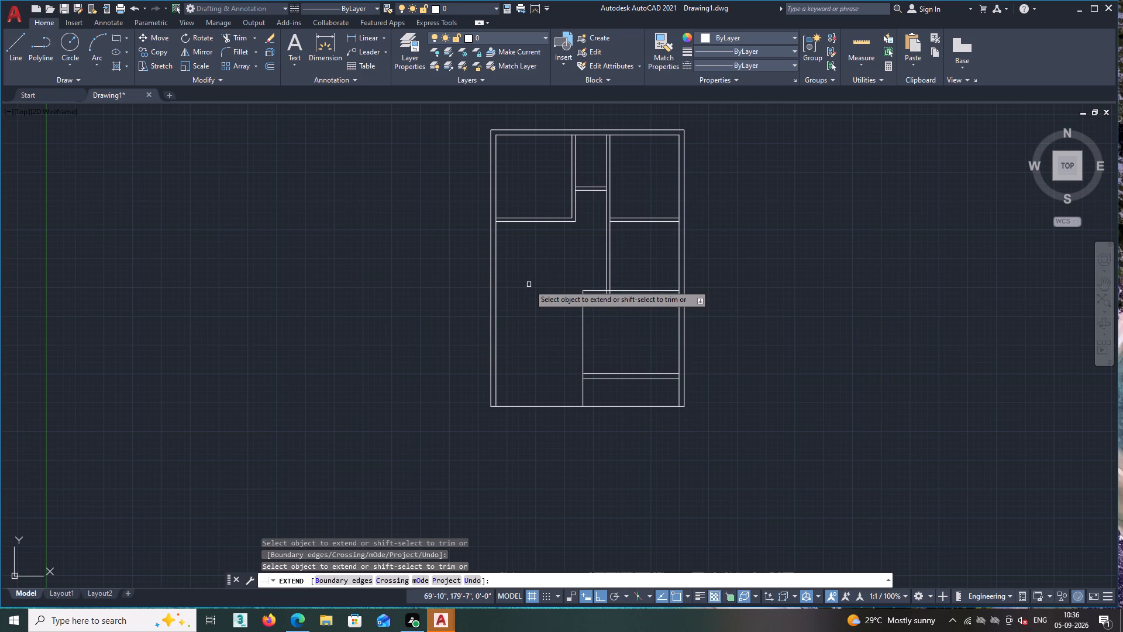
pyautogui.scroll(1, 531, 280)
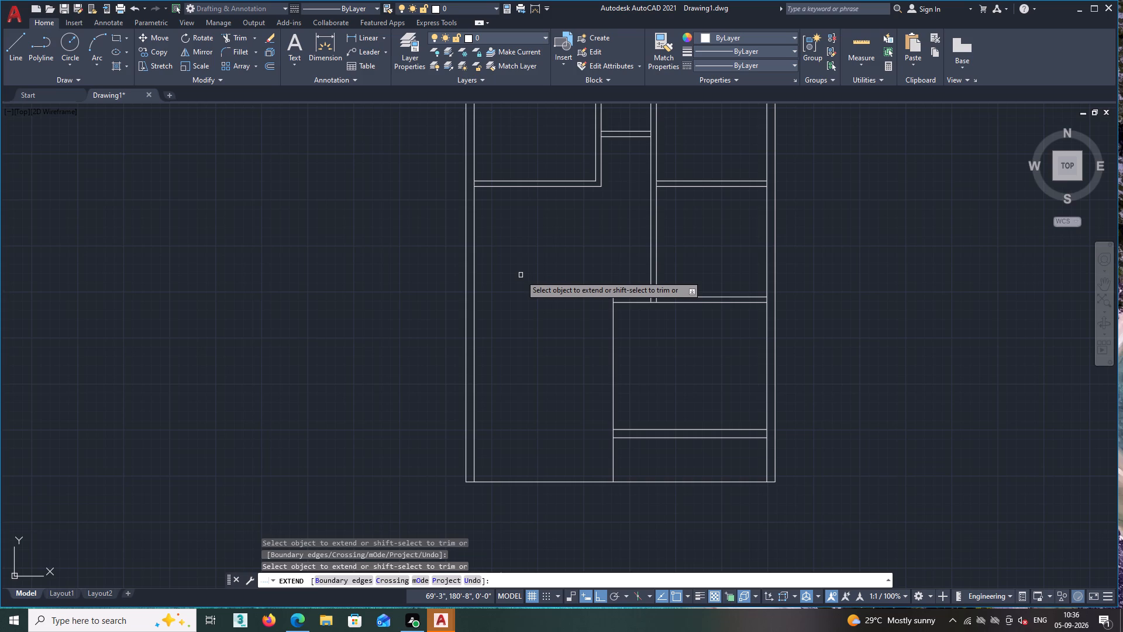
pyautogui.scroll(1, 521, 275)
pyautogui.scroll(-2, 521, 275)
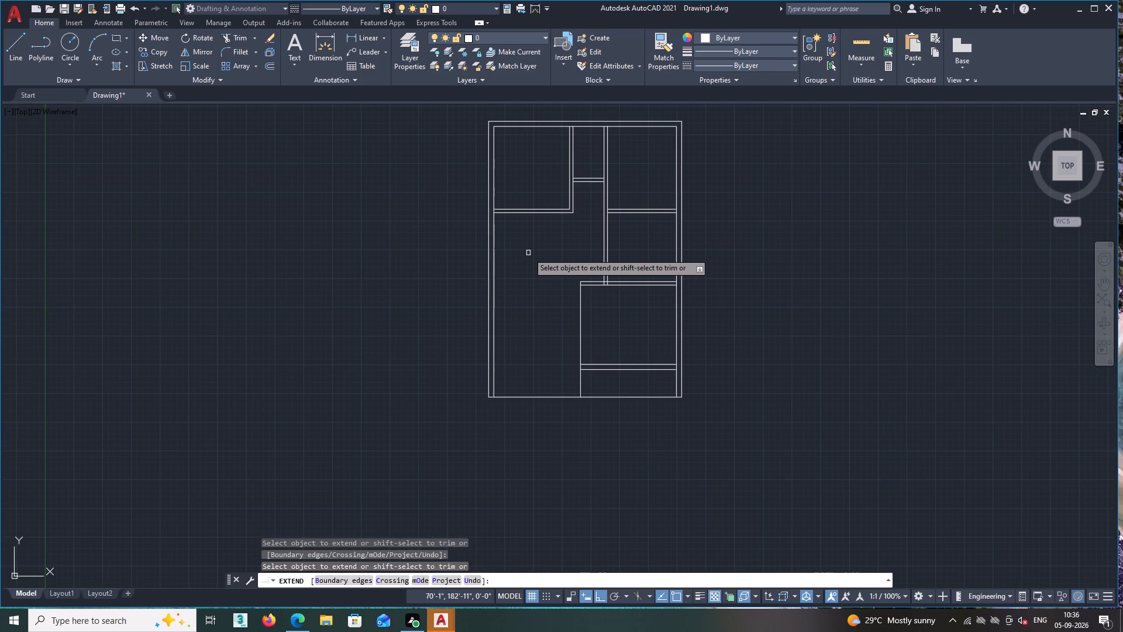
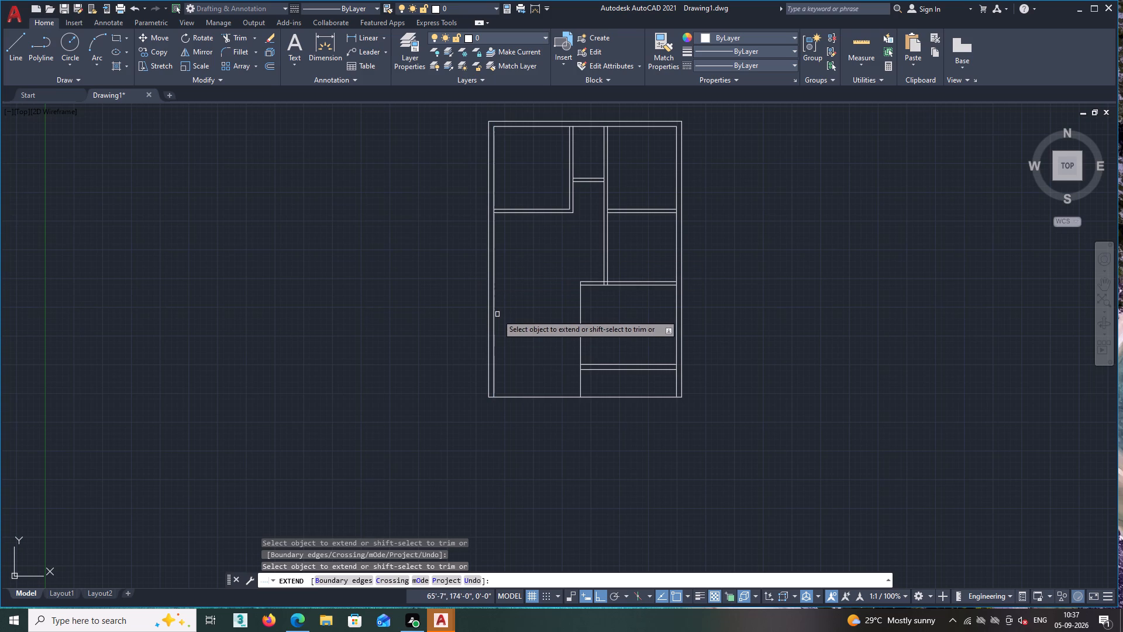
# Leave the Extend command and examine the partition lines around the plan's lower-right room.
pyautogui.scroll(1, 500, 308)
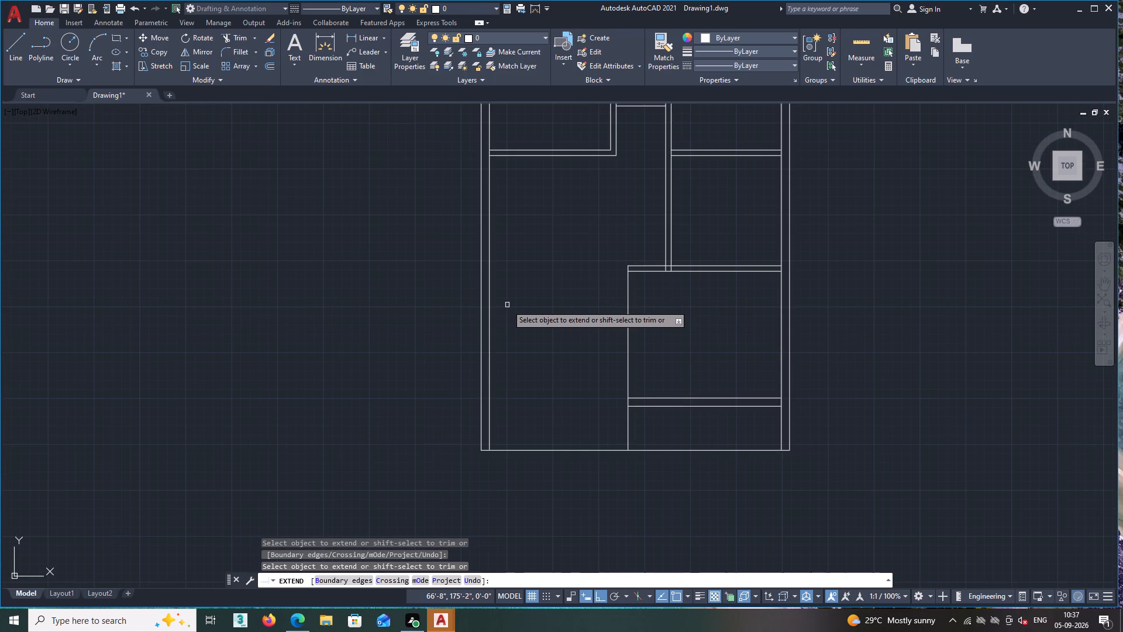
pyautogui.scroll(-2, 518, 301)
pyautogui.scroll(1, 537, 276)
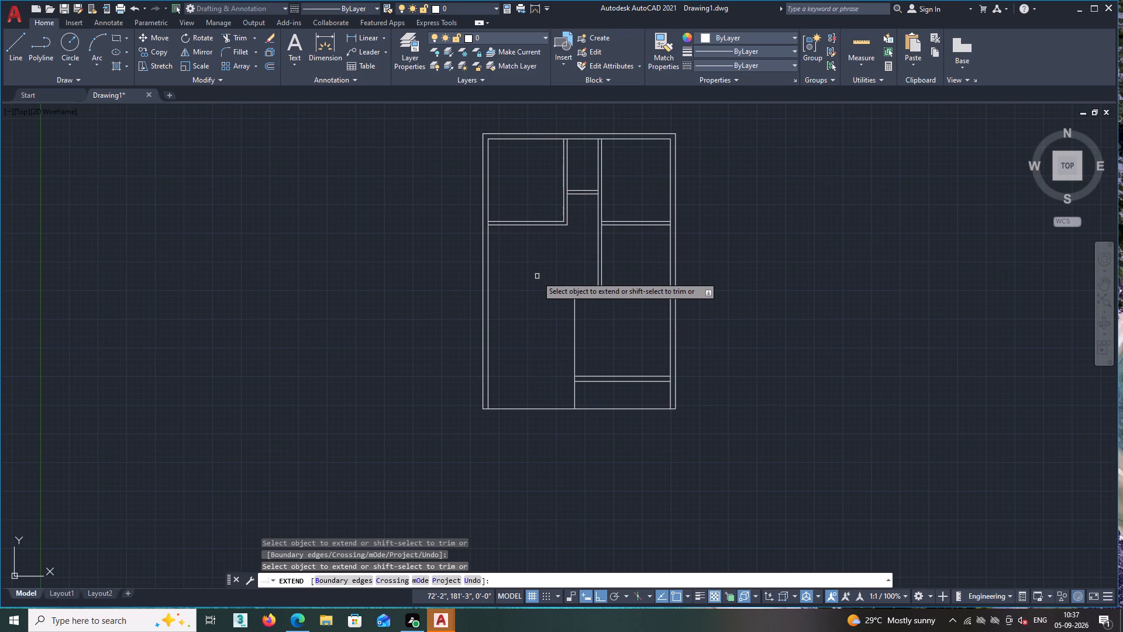
pyautogui.moveTo(537, 276); pyautogui.dragTo(464, 290, button='middle')
pyautogui.scroll(1, 464, 288)
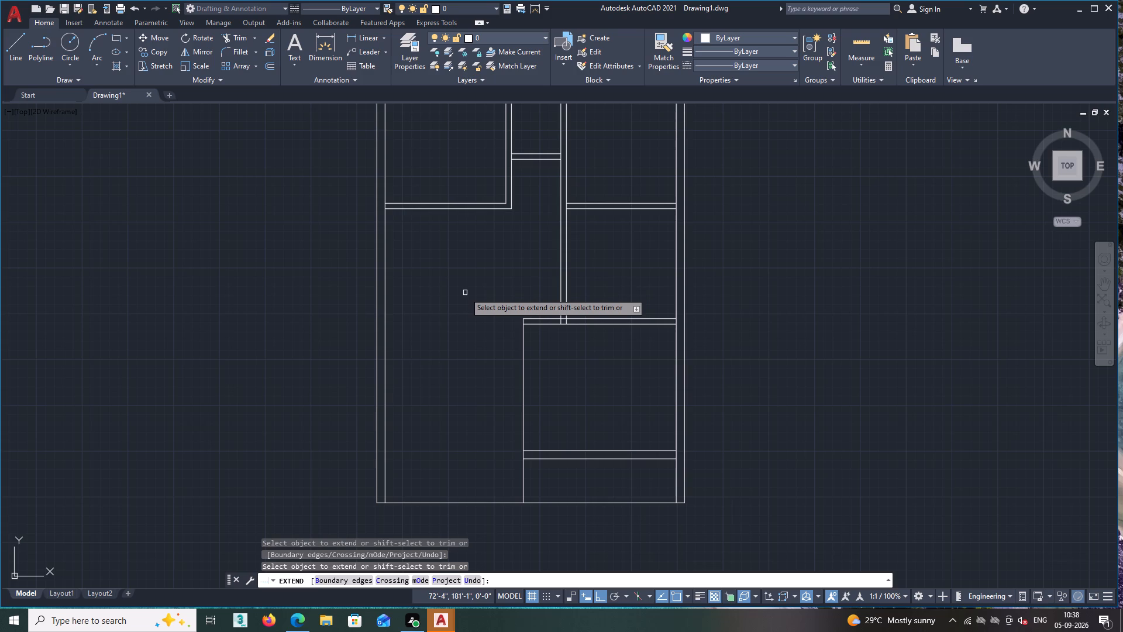
pyautogui.scroll(1, 465, 291)
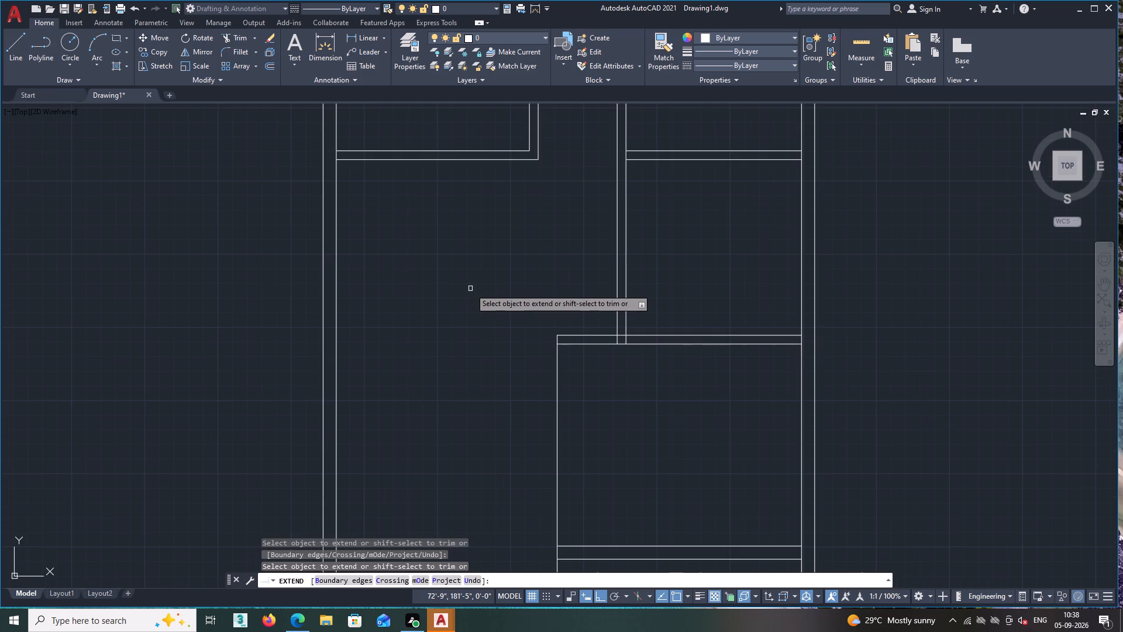
pyautogui.press('space')
pyautogui.scroll(-1, 470, 288)
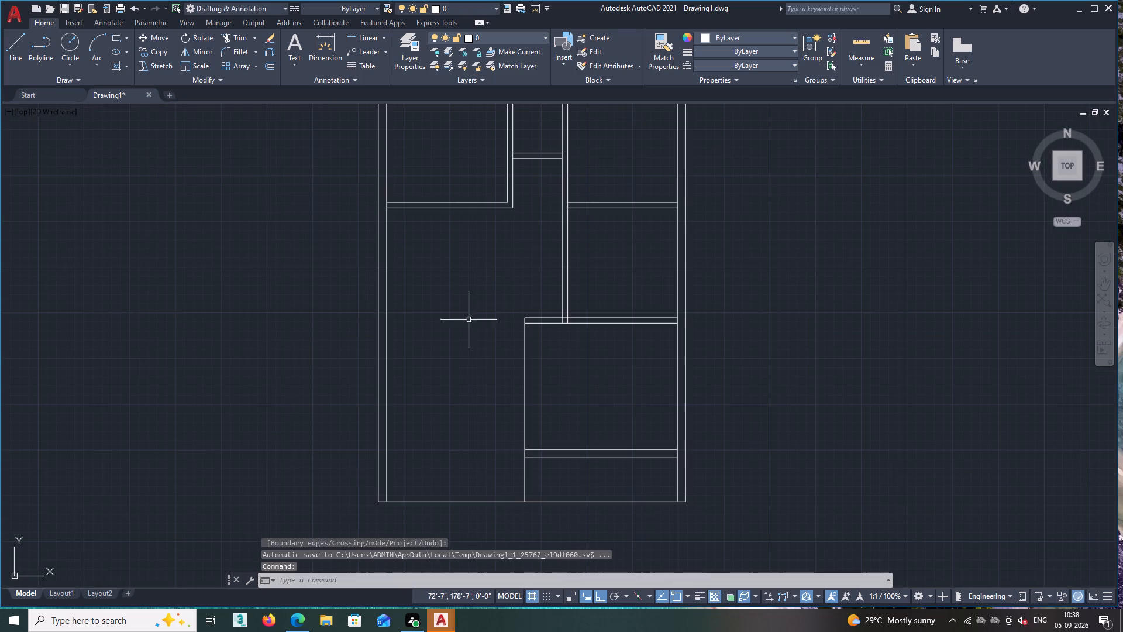
pyautogui.moveTo(476, 373); pyautogui.dragTo(494, 353, button='middle')
pyautogui.moveTo(512, 342); pyautogui.dragTo(576, 337, button='middle')
pyautogui.scroll(1, 601, 359)
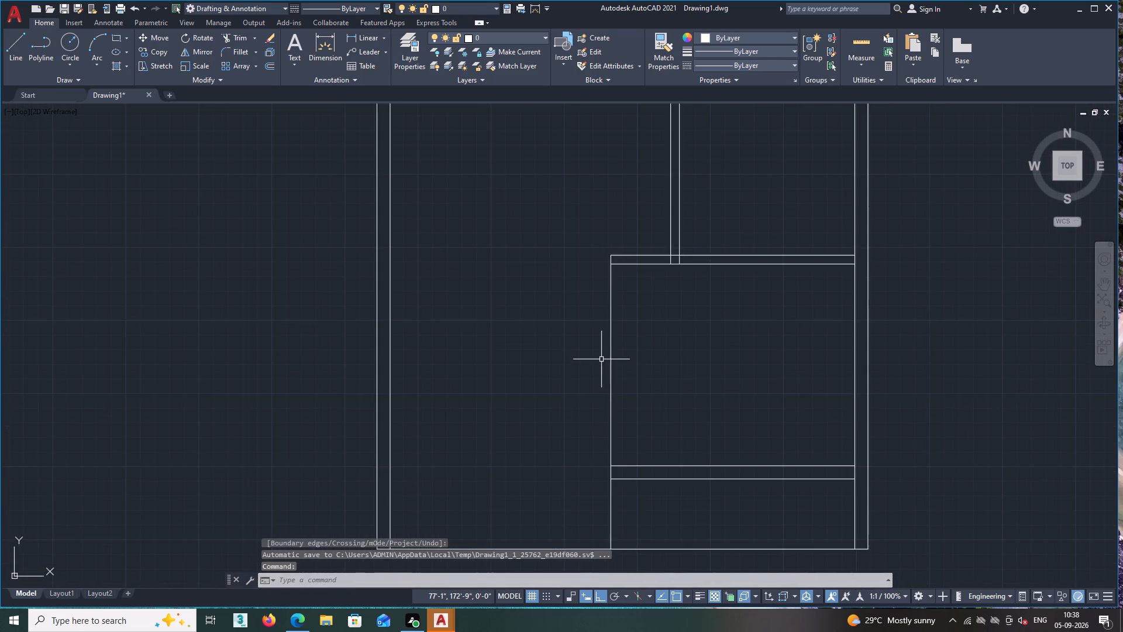
pyautogui.scroll(-2, 601, 359)
pyautogui.scroll(1, 591, 365)
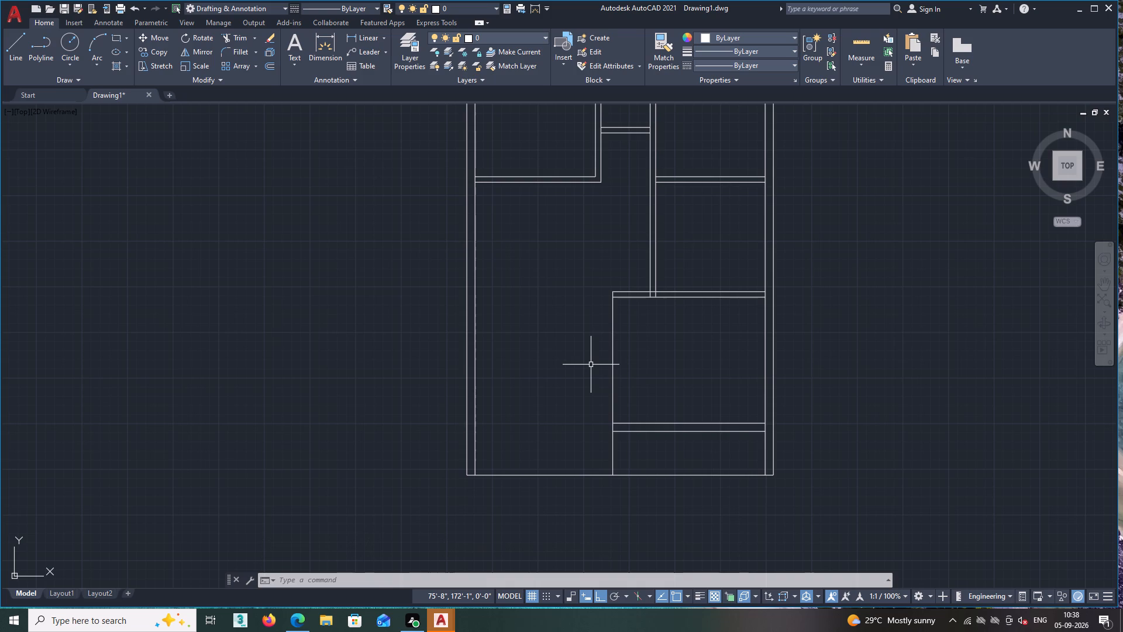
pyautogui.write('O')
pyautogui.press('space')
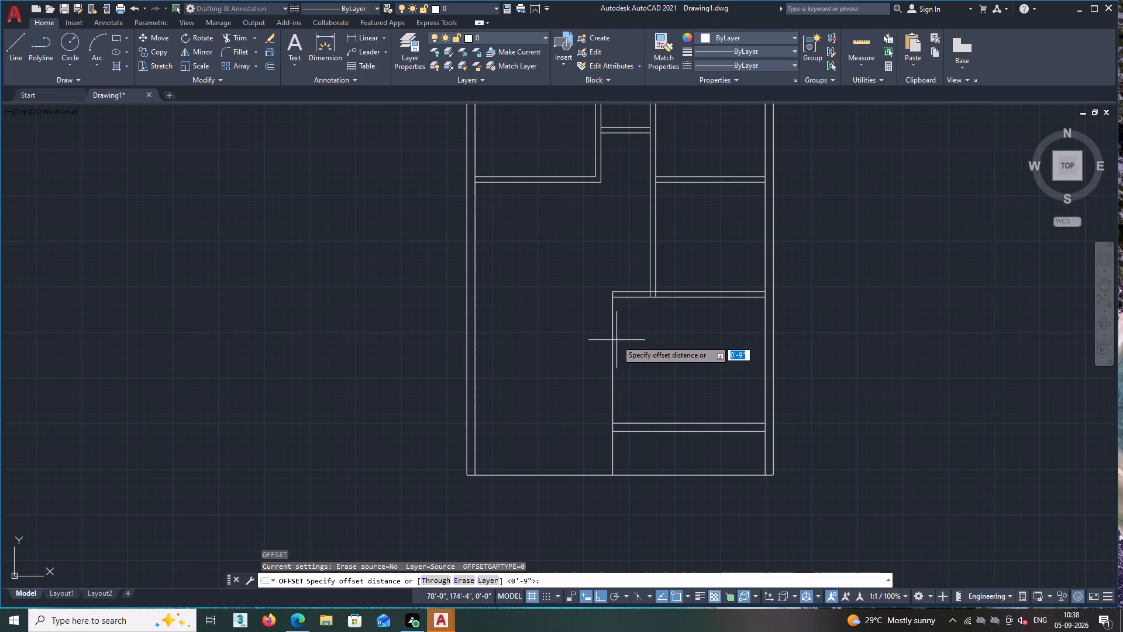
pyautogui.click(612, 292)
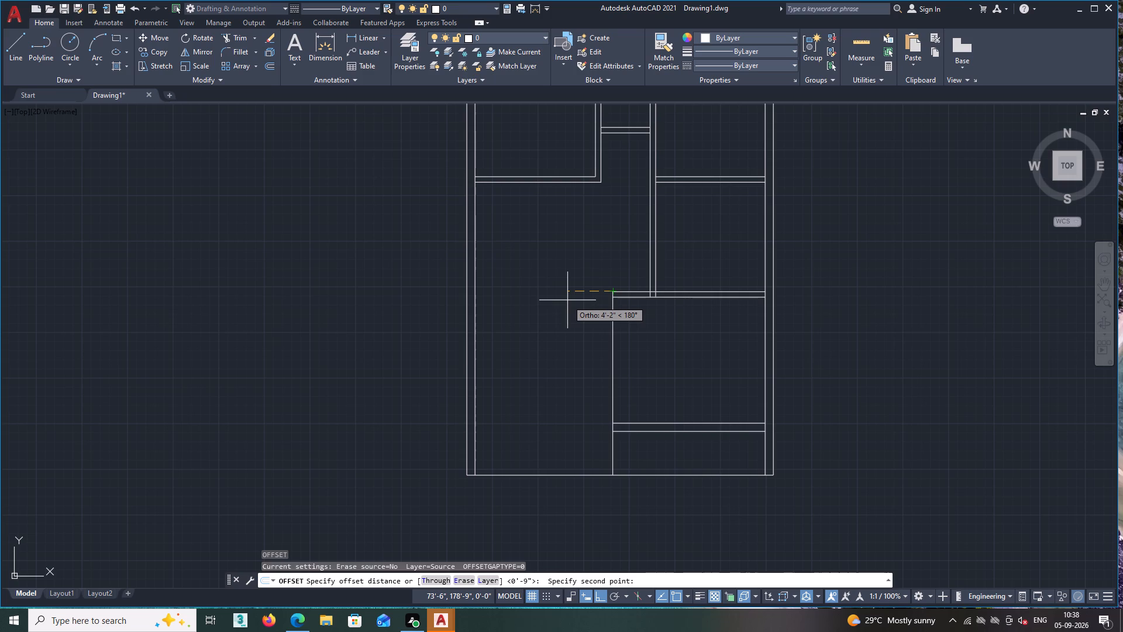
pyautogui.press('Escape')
# Offset the lower-right room's vertical partition line 6" outward, towards the open area on the plan's left.
pyautogui.press('space')
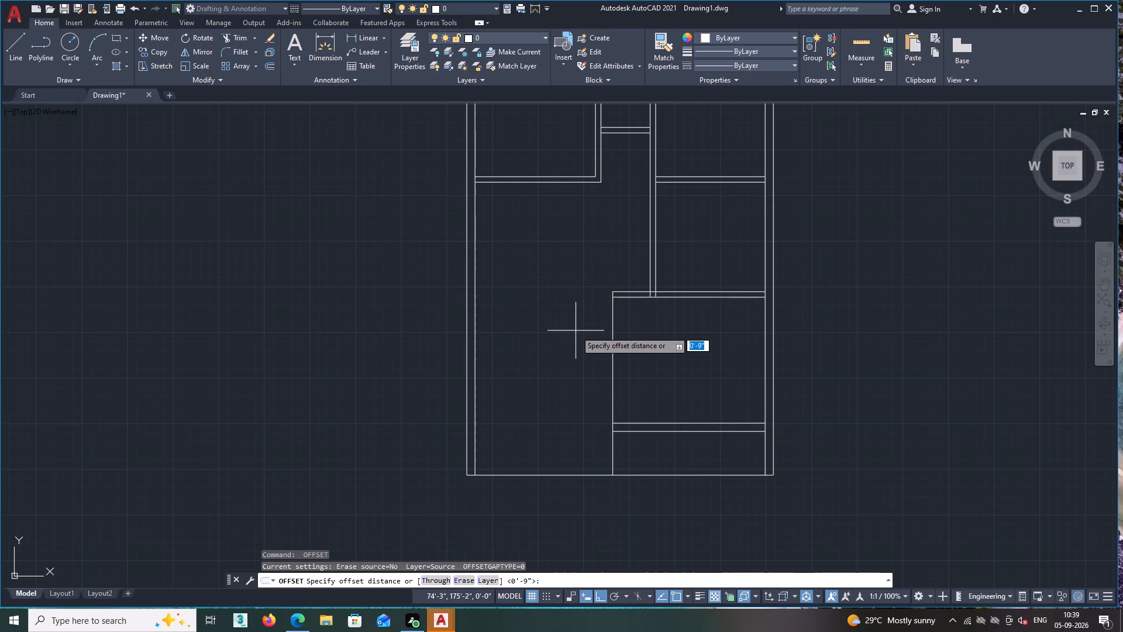
pyautogui.press('6')
pyautogui.hotkey('shift', '"')
pyautogui.press('Return')
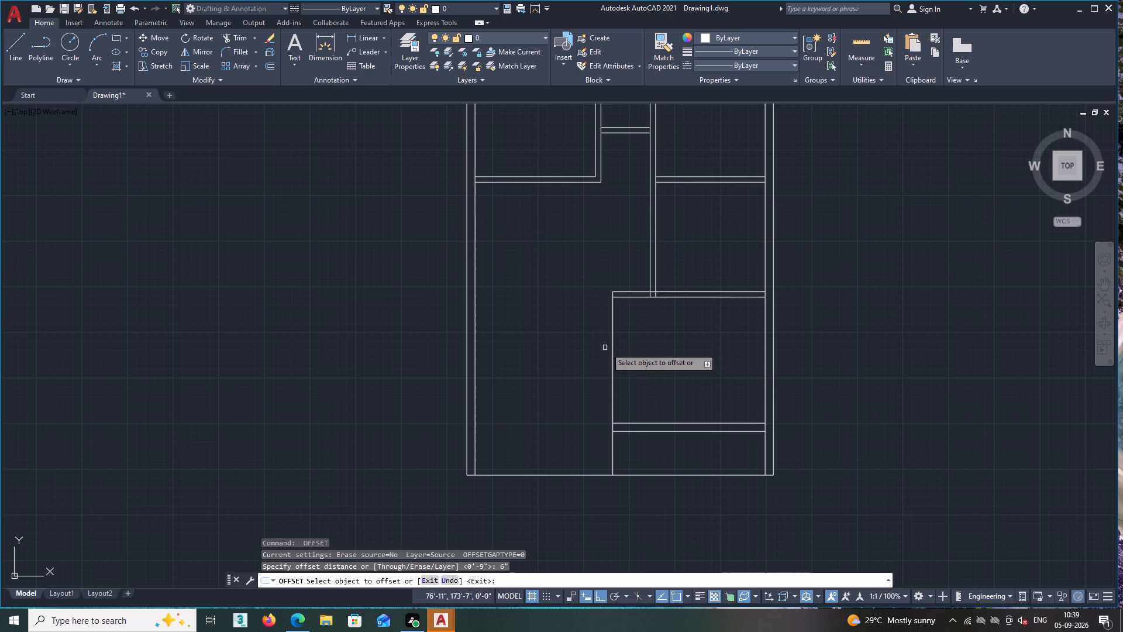
pyautogui.click(611, 351)
pyautogui.click(584, 353)
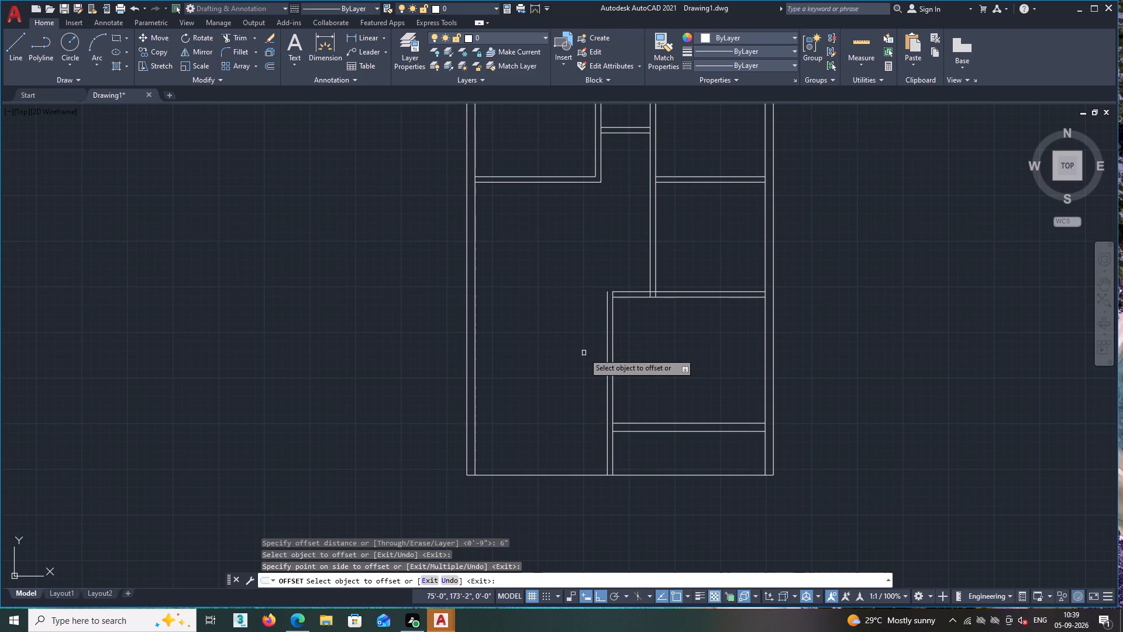
pyautogui.scroll(1, 587, 345)
pyautogui.press('Escape')
pyautogui.scroll(-1, 647, 352)
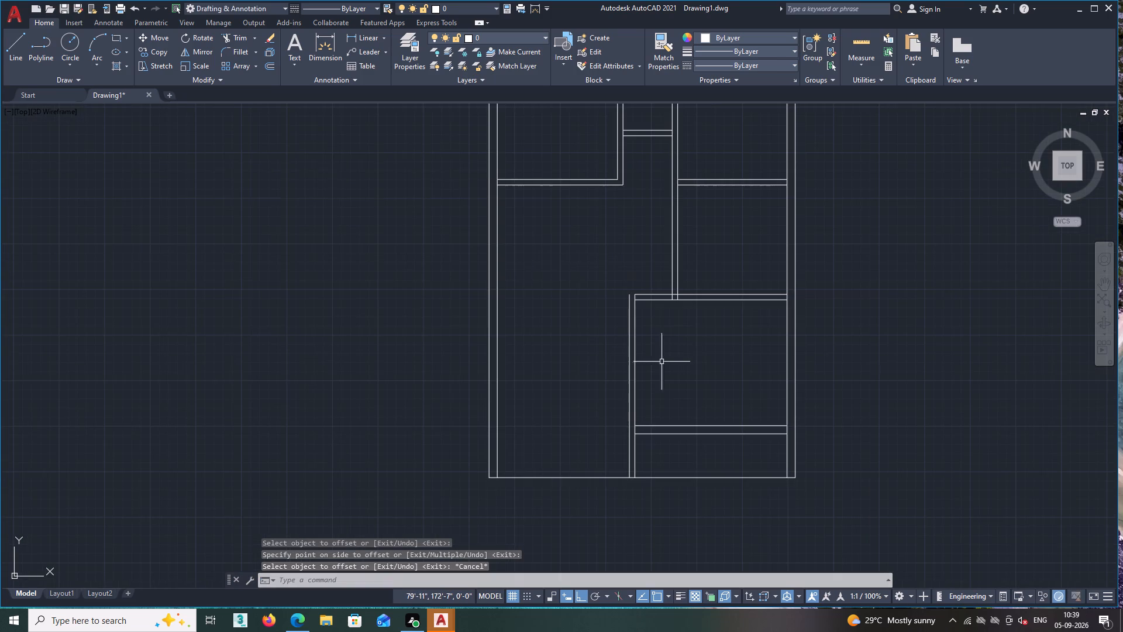
# Extend the lower-right room's outer top line and both of its bottom wall lines to the new outer partition line.
pyautogui.moveTo(667, 356); pyautogui.dragTo(654, 323, button='middle')
pyautogui.scroll(1, 635, 251)
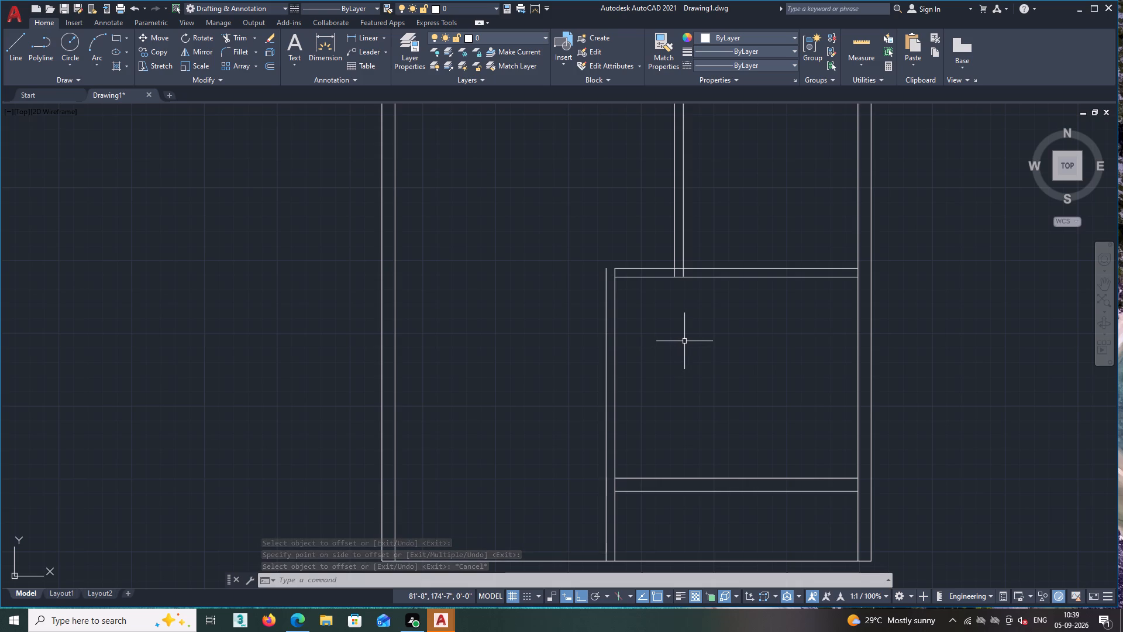
pyautogui.write('EX')
pyautogui.press('space')
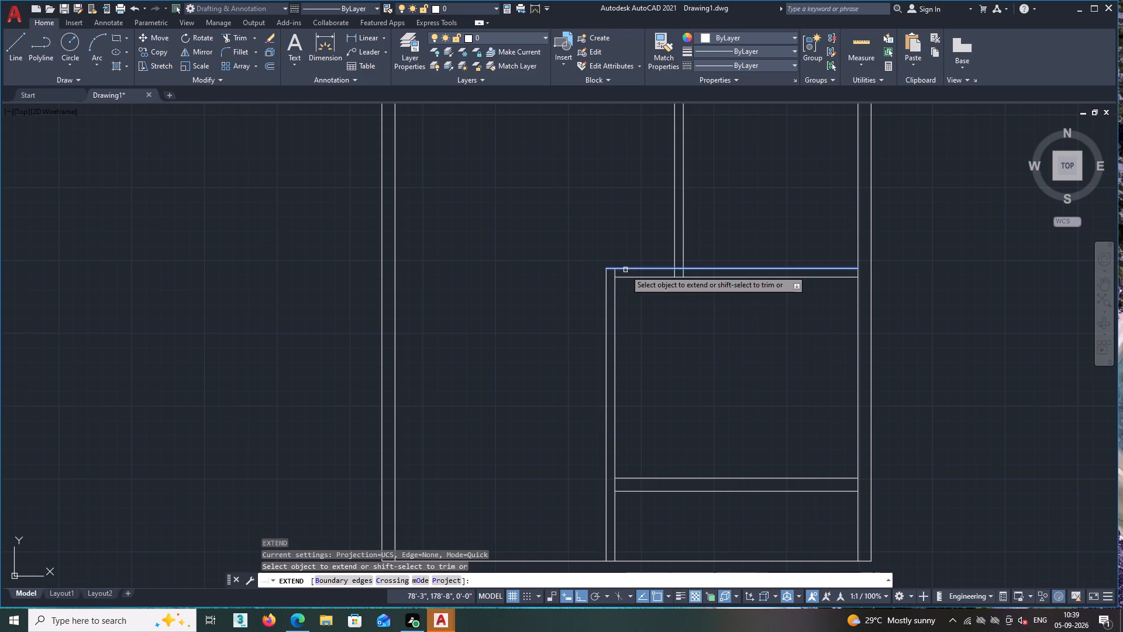
pyautogui.click(625, 270)
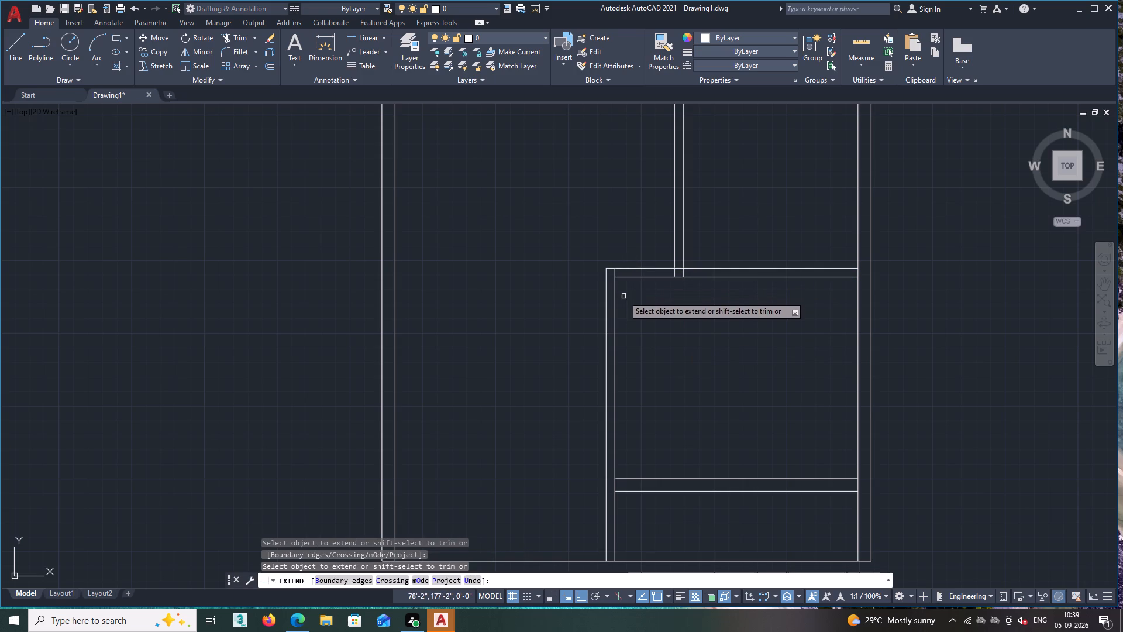
pyautogui.click(622, 491)
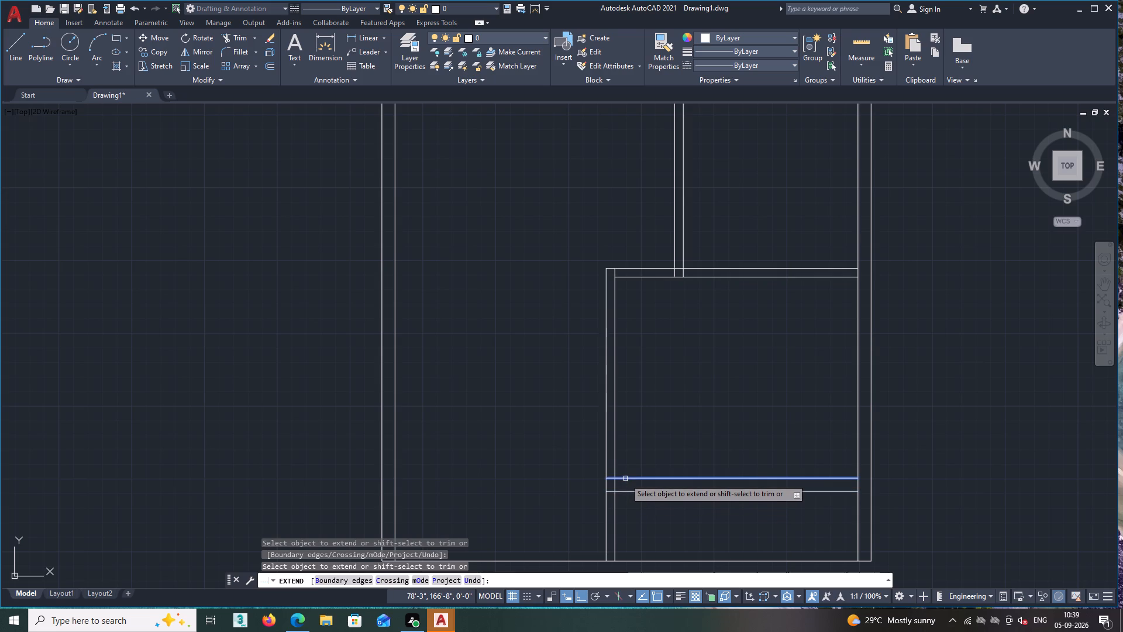
pyautogui.click(625, 479)
pyautogui.scroll(-1, 646, 424)
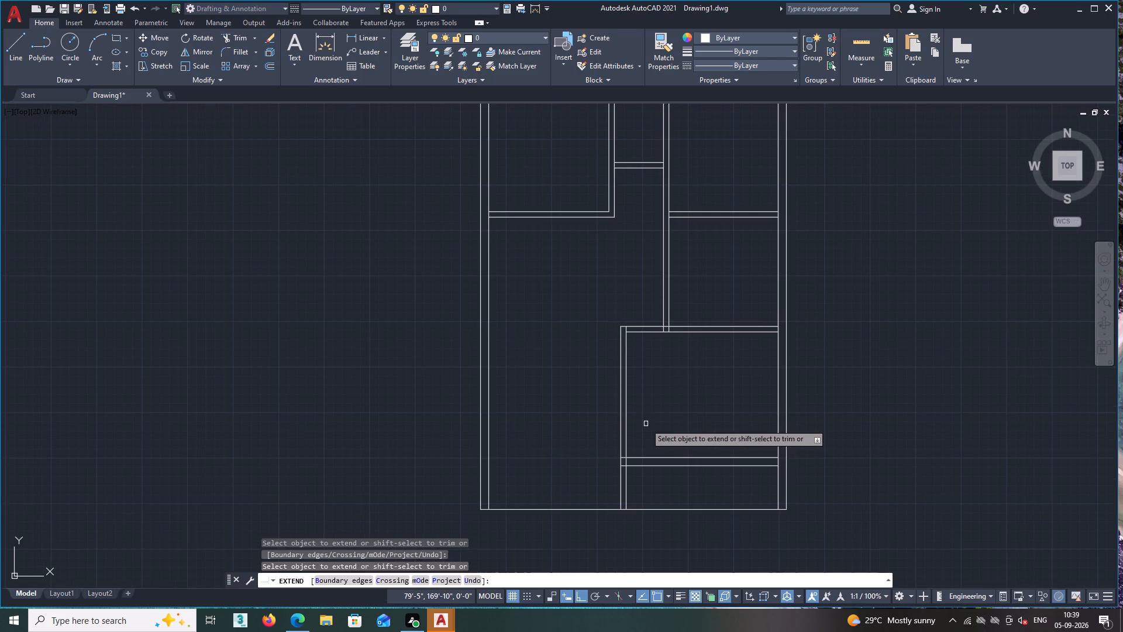
pyautogui.moveTo(649, 420); pyautogui.dragTo(670, 355, button='middle')
pyautogui.press('space')
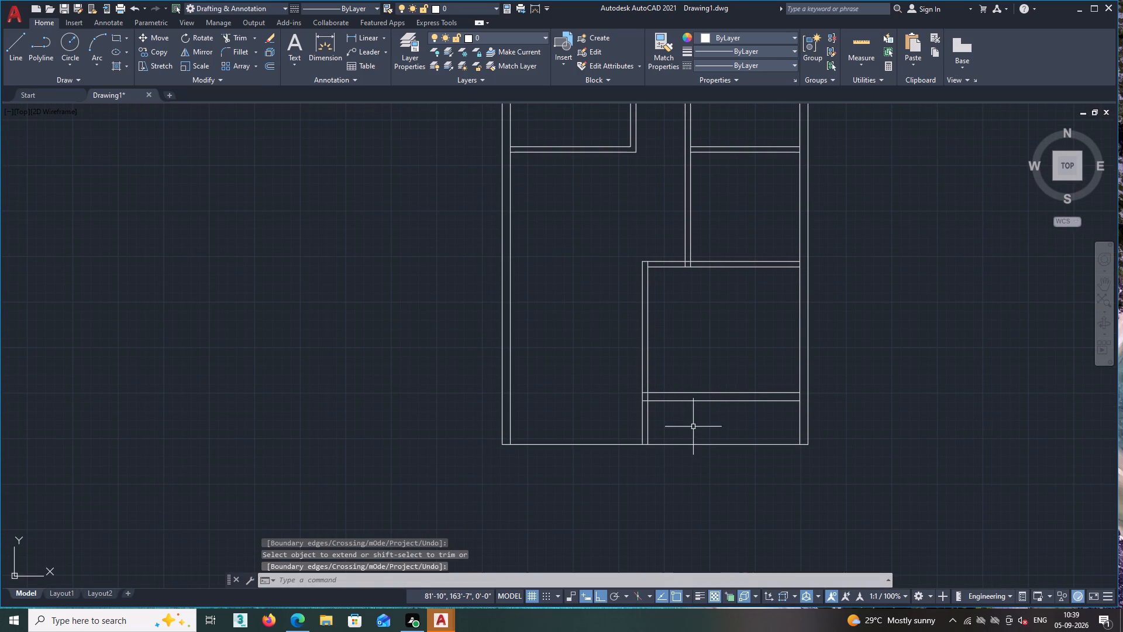
# Trim both vertical partition lines where they run below the lower-right room's bottom wall.
pyautogui.write('TR')
pyautogui.press('space')
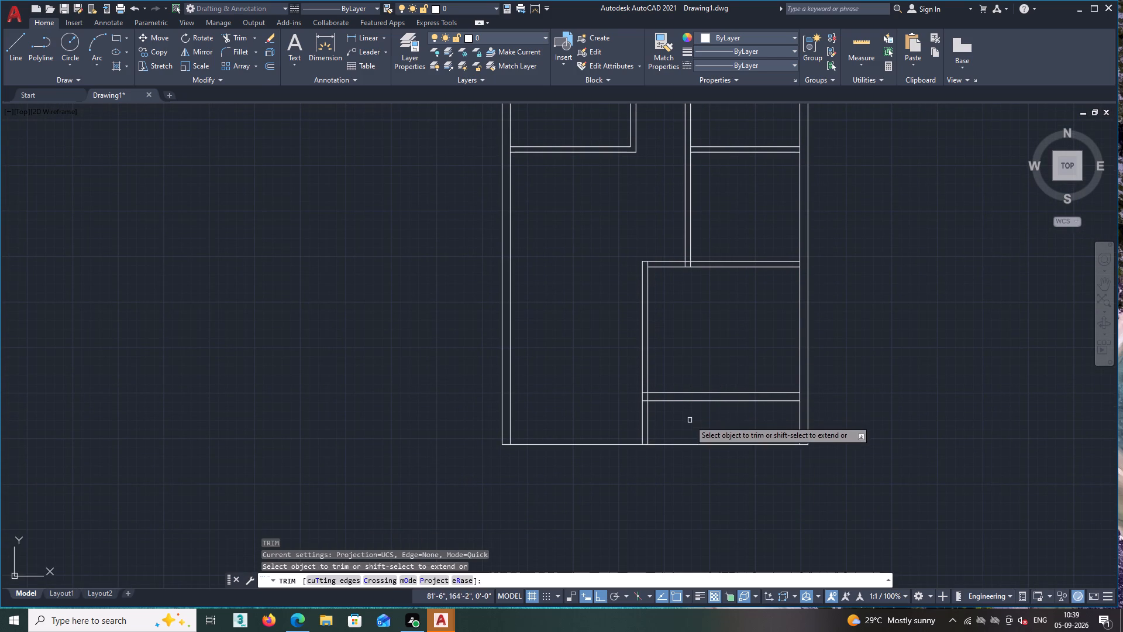
pyautogui.moveTo(681, 422); pyautogui.dragTo(659, 425)
pyautogui.moveTo(621, 425); pyautogui.dragTo(615, 425)
pyautogui.click(615, 425)
pyautogui.click(668, 426)
pyautogui.click(682, 417)
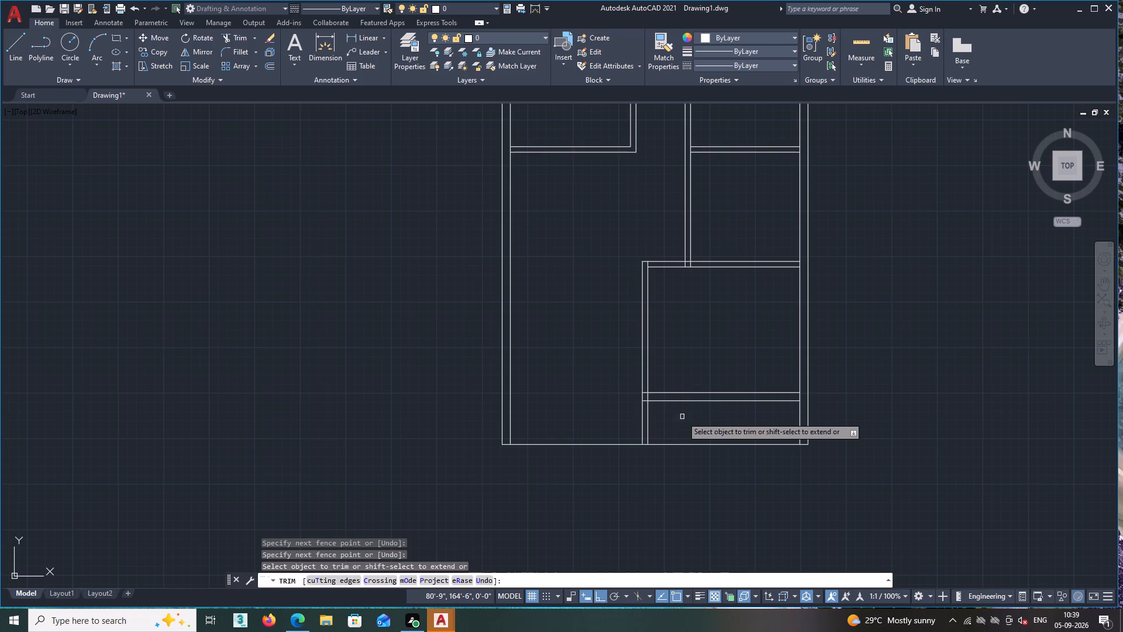
pyautogui.click(671, 422)
pyautogui.click(613, 424)
pyautogui.press('Escape')
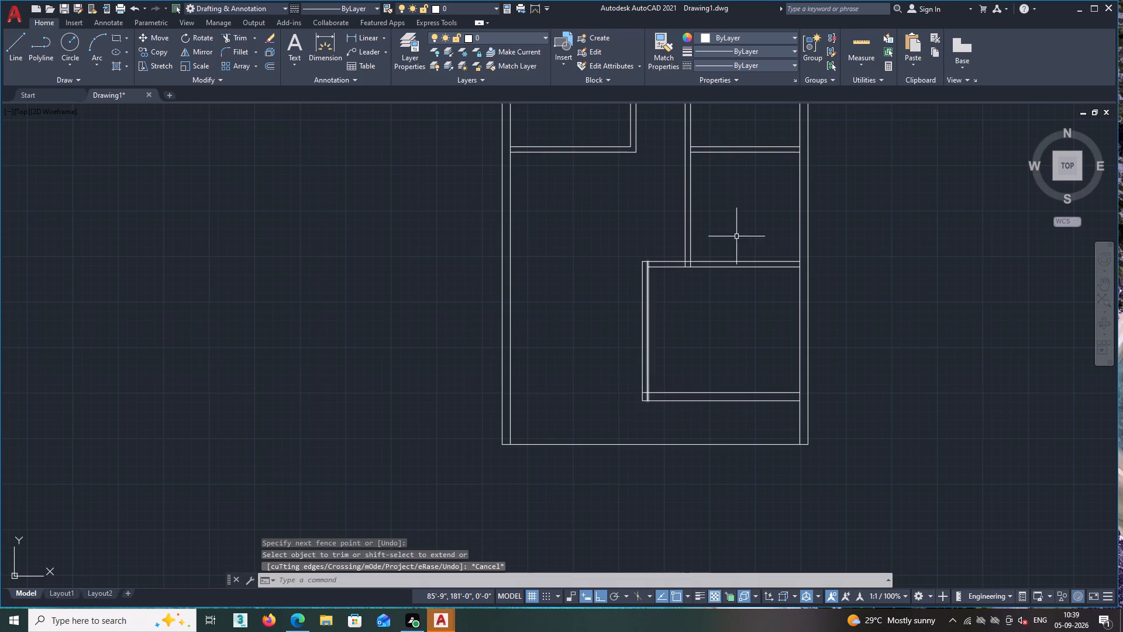
# Quick-measure the strip between the lower-right room's bottom wall and the plan's bottom outer line.
pyautogui.click(854, 43)
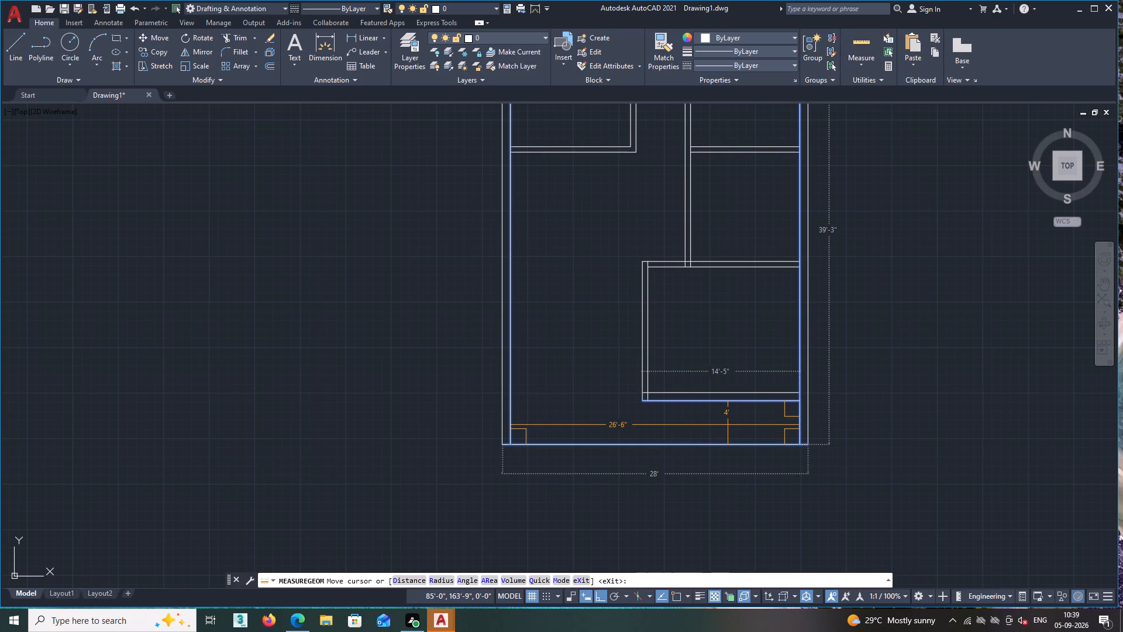
pyautogui.press('Escape')
# Review the whole floor plan, checking the room layout and the partitions around the lower-right room.
pyautogui.scroll(-1, 728, 425)
pyautogui.moveTo(638, 384); pyautogui.dragTo(535, 346, button='middle')
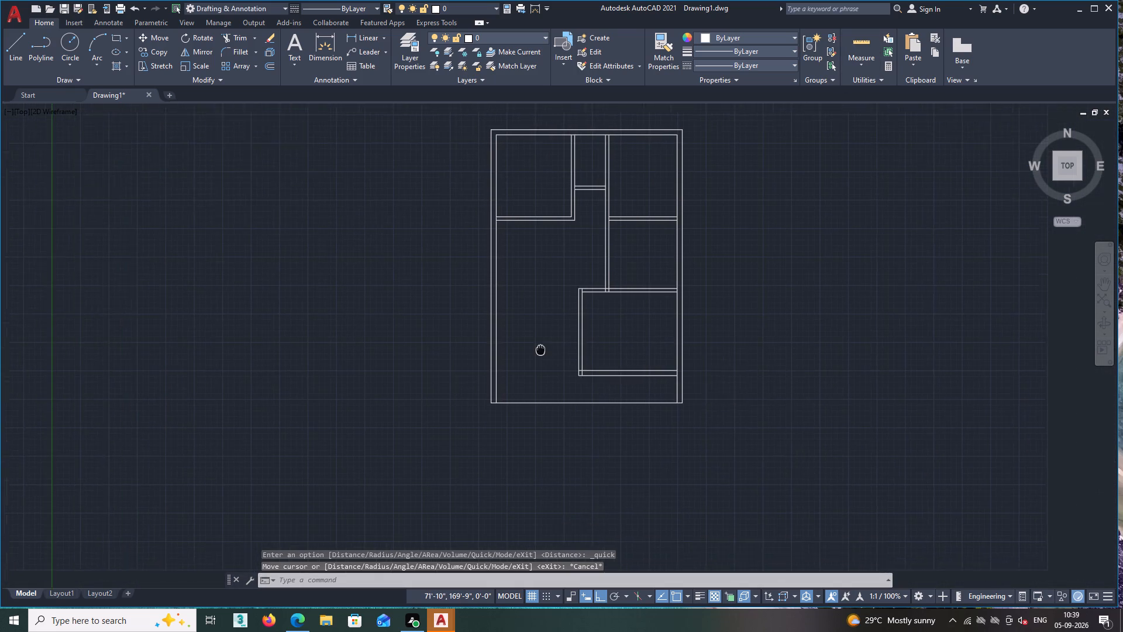
pyautogui.moveTo(535, 346); pyautogui.dragTo(525, 342, button='middle')
pyautogui.scroll(1, 532, 336)
pyautogui.scroll(-1, 538, 345)
pyautogui.moveTo(538, 346); pyautogui.dragTo(546, 328, button='middle')
pyautogui.scroll(1, 563, 366)
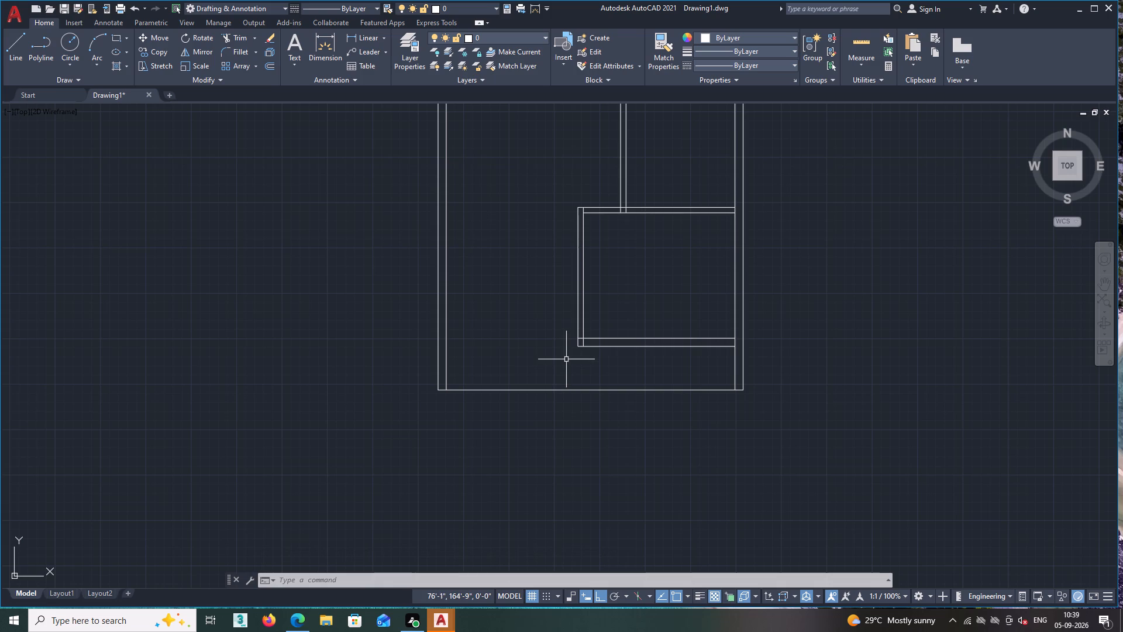
pyautogui.scroll(-1, 569, 369)
pyautogui.scroll(1, 574, 324)
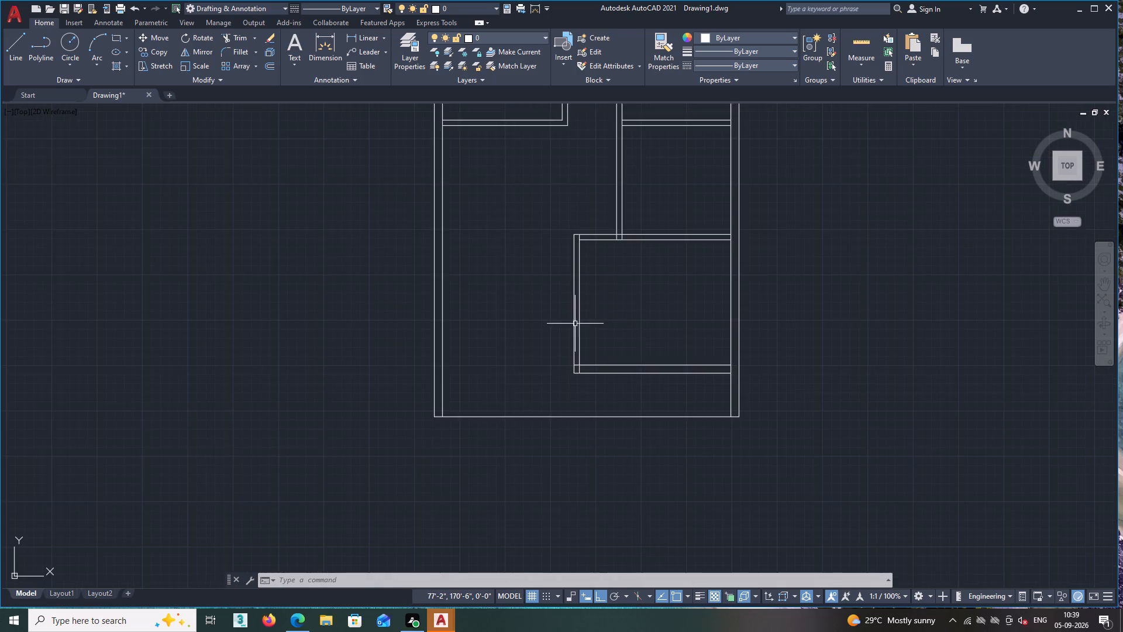
pyautogui.scroll(-1, 604, 298)
pyautogui.scroll(2, 598, 258)
pyautogui.scroll(-2, 609, 311)
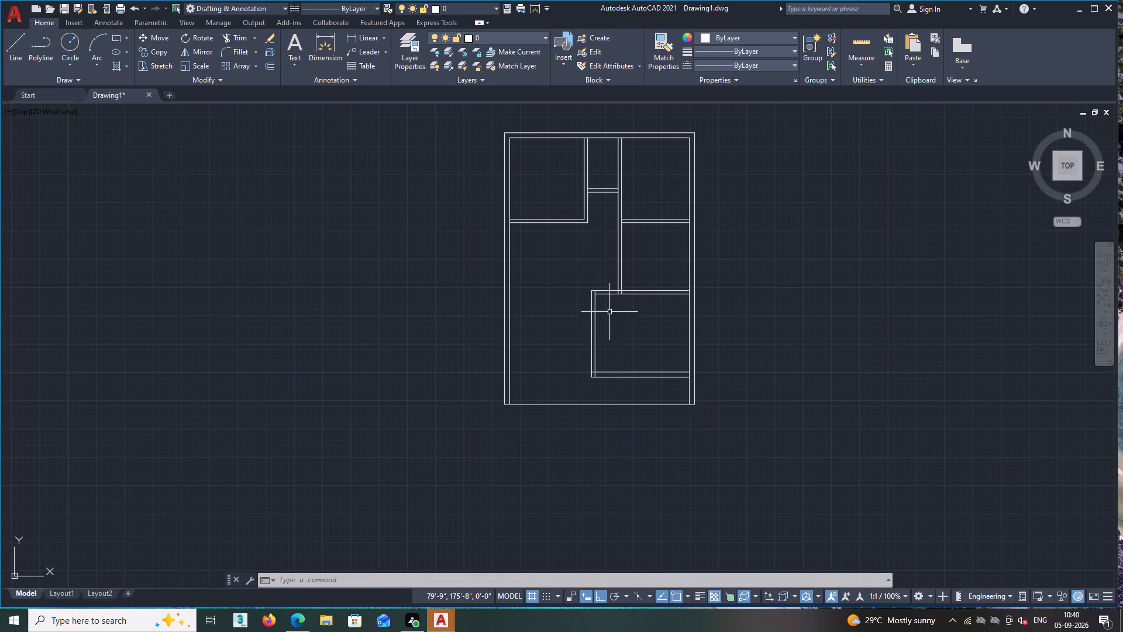
pyautogui.moveTo(570, 286); pyautogui.dragTo(491, 305, button='middle')
pyautogui.scroll(1, 491, 305)
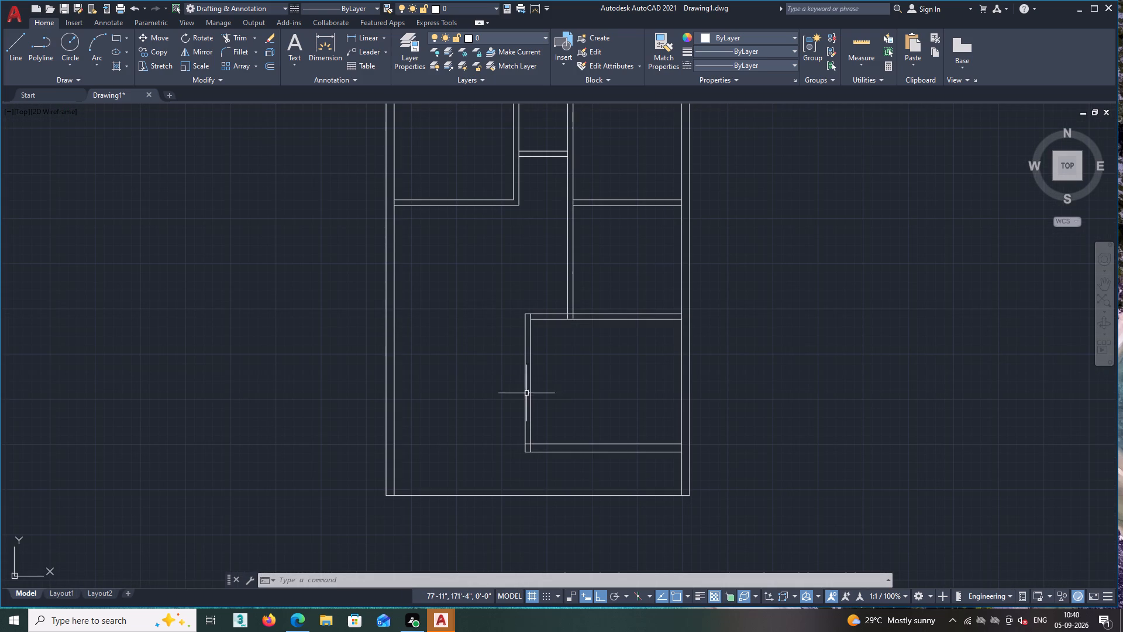
pyautogui.scroll(-1, 516, 391)
pyautogui.moveTo(508, 383); pyautogui.dragTo(517, 336, button='middle')
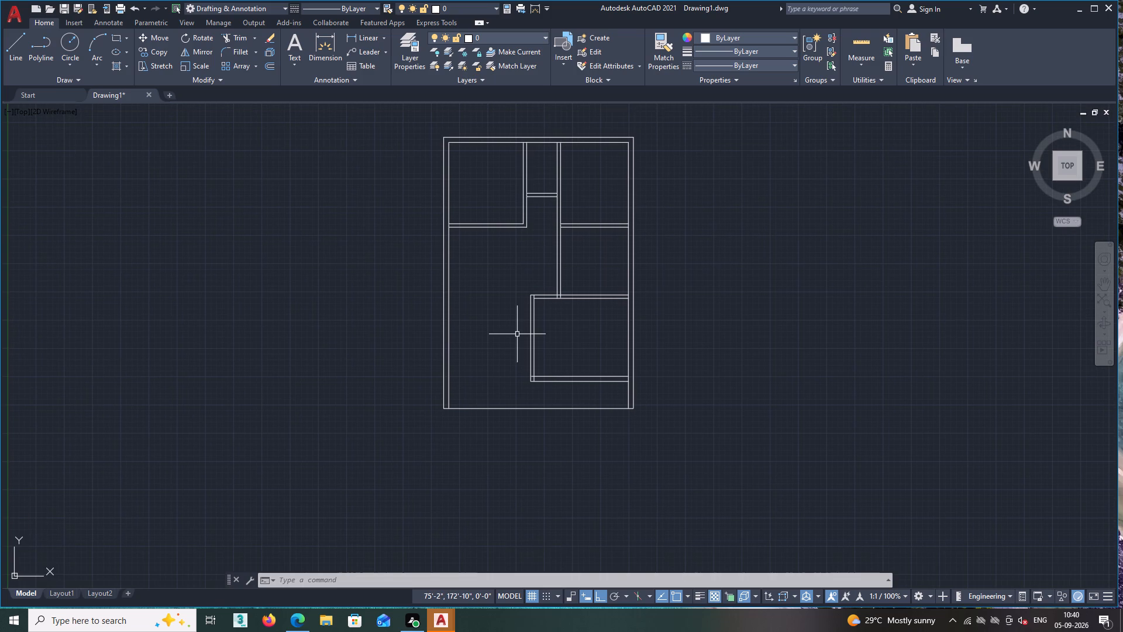
pyautogui.scroll(1, 517, 334)
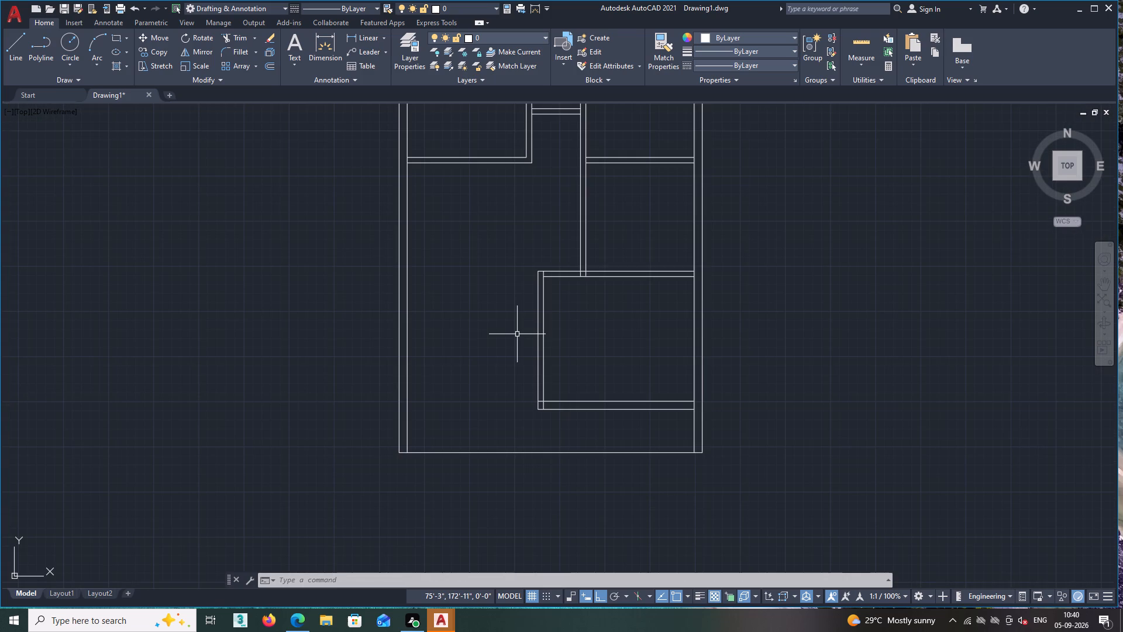
pyautogui.scroll(-1, 591, 354)
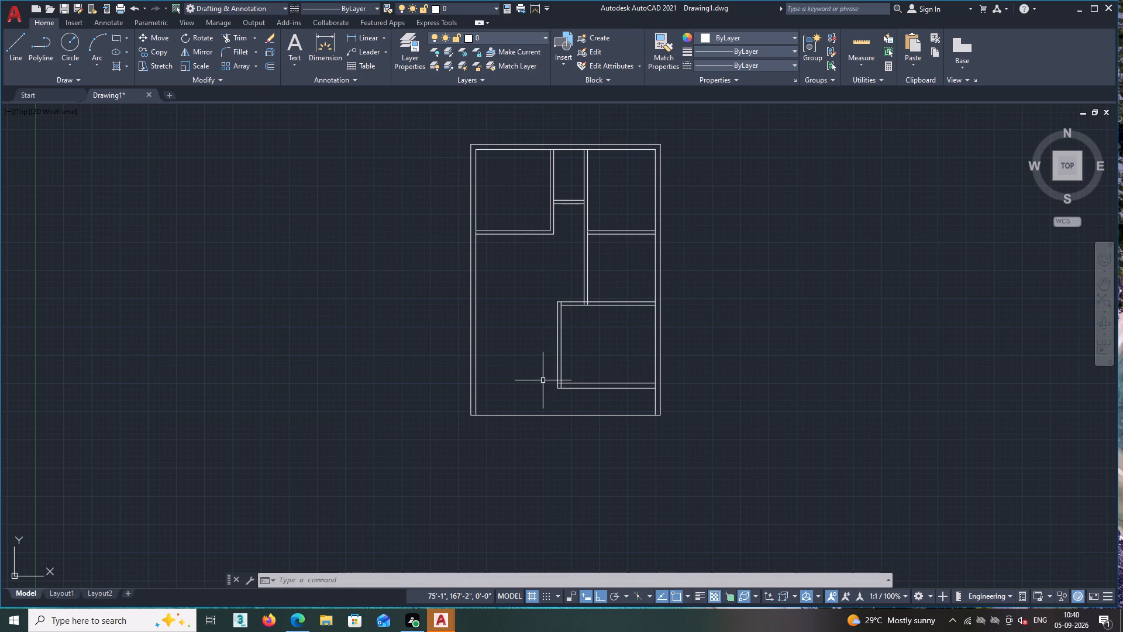
pyautogui.scroll(1, 543, 377)
pyautogui.scroll(-2, 546, 358)
pyautogui.moveTo(525, 334); pyautogui.dragTo(510, 381, button='middle')
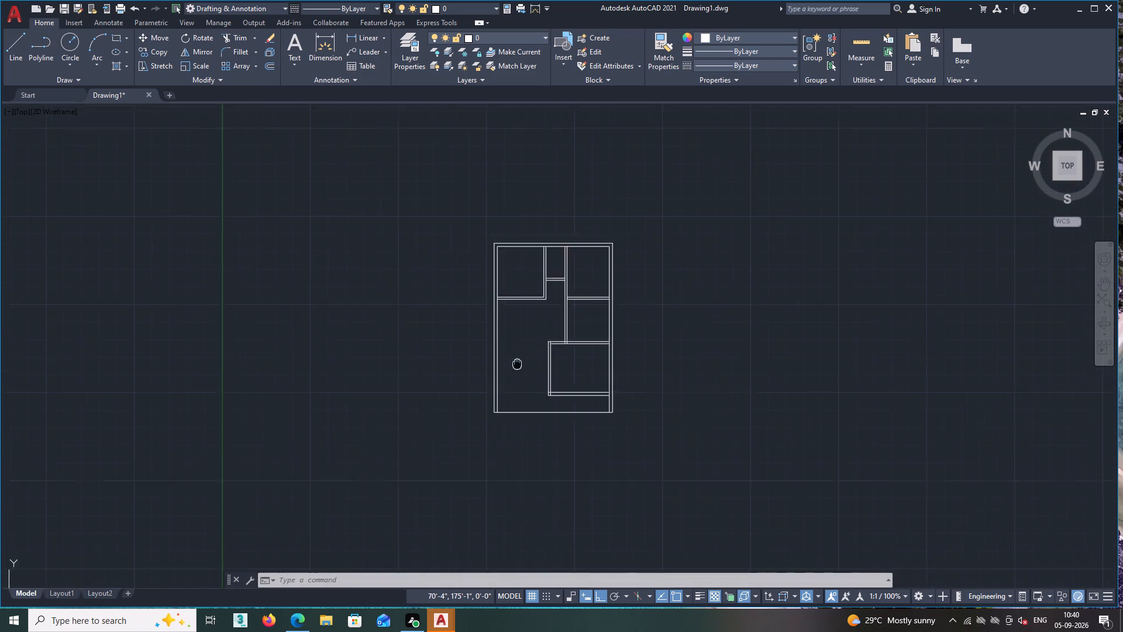
pyautogui.moveTo(510, 381); pyautogui.dragTo(509, 383, button='middle')
pyautogui.scroll(2, 509, 351)
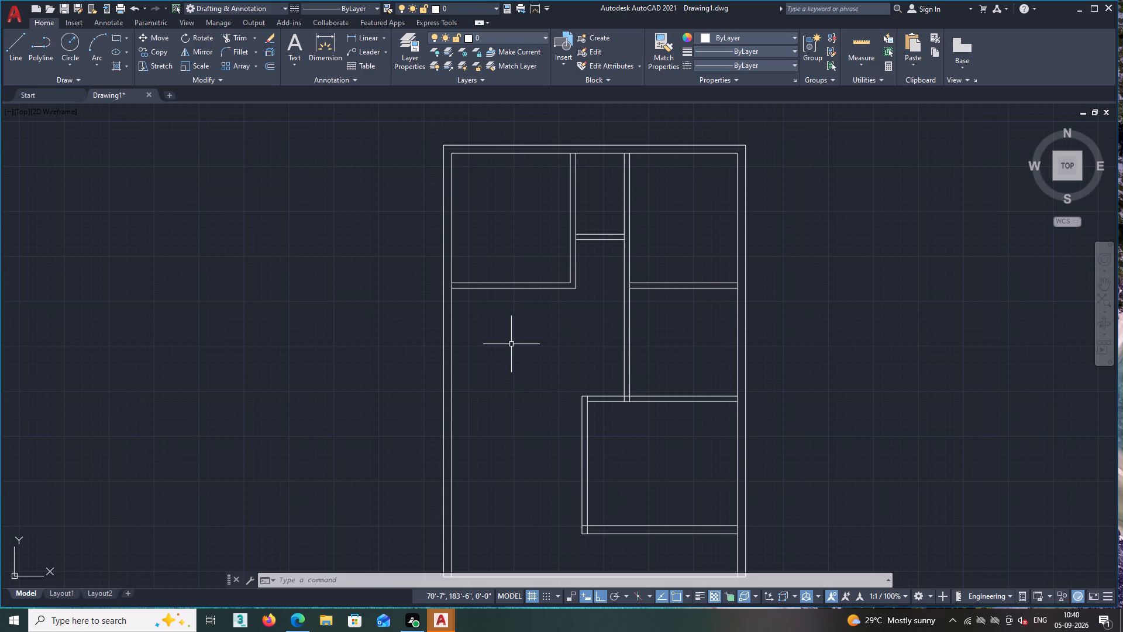
pyautogui.scroll(-2, 514, 359)
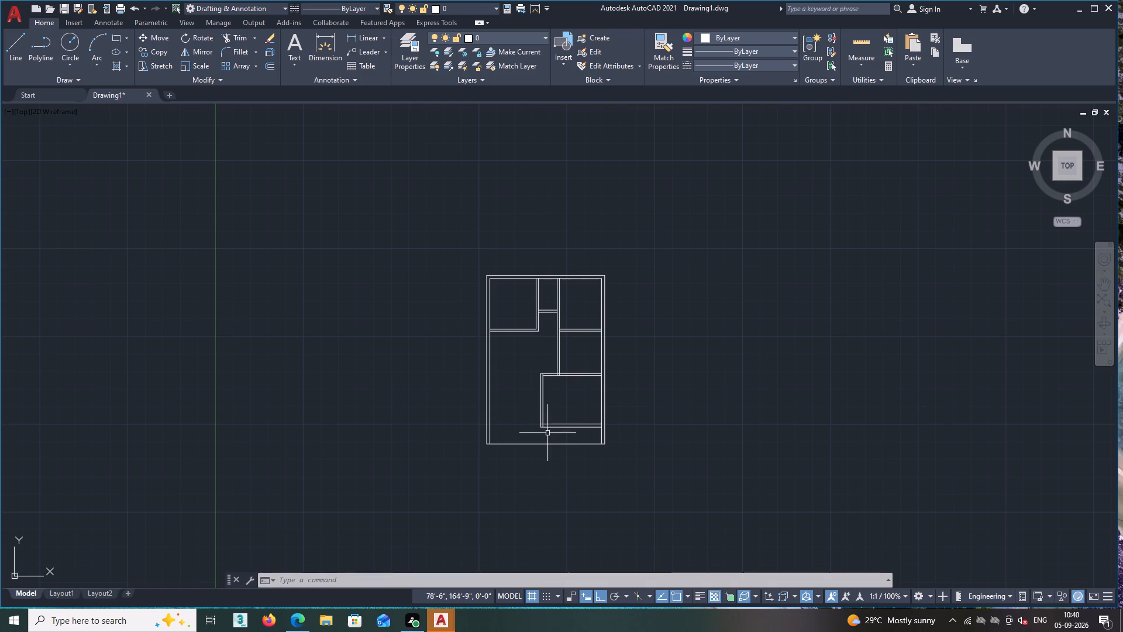
# Offset the lower line of the upper-left room's bottom wall 10' downward.
pyautogui.scroll(3, 547, 434)
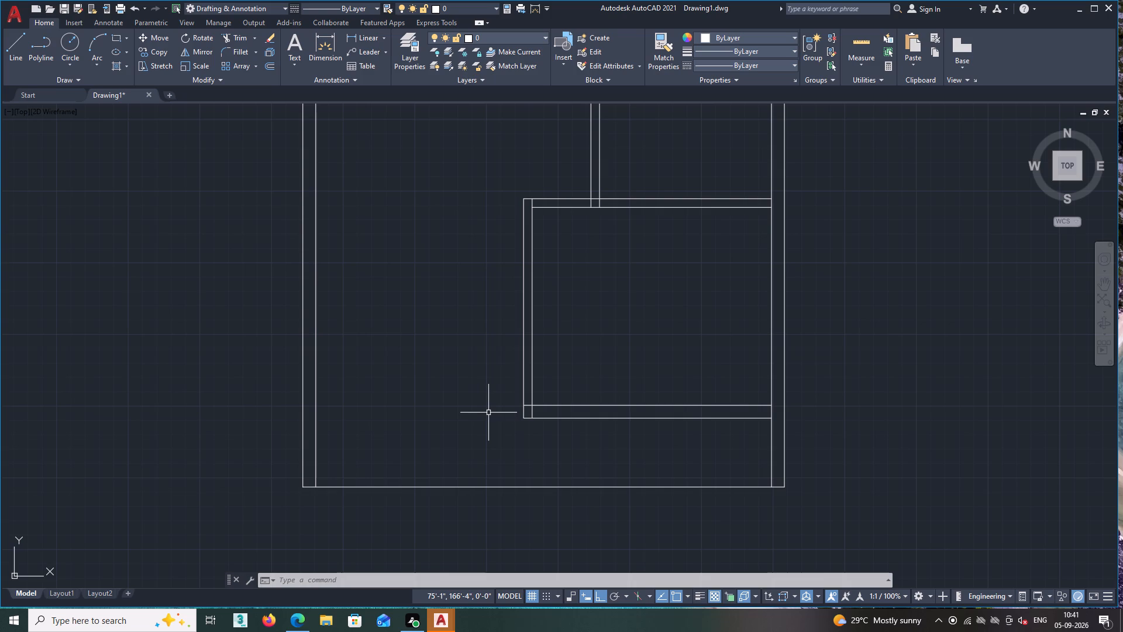
pyautogui.scroll(-1, 488, 413)
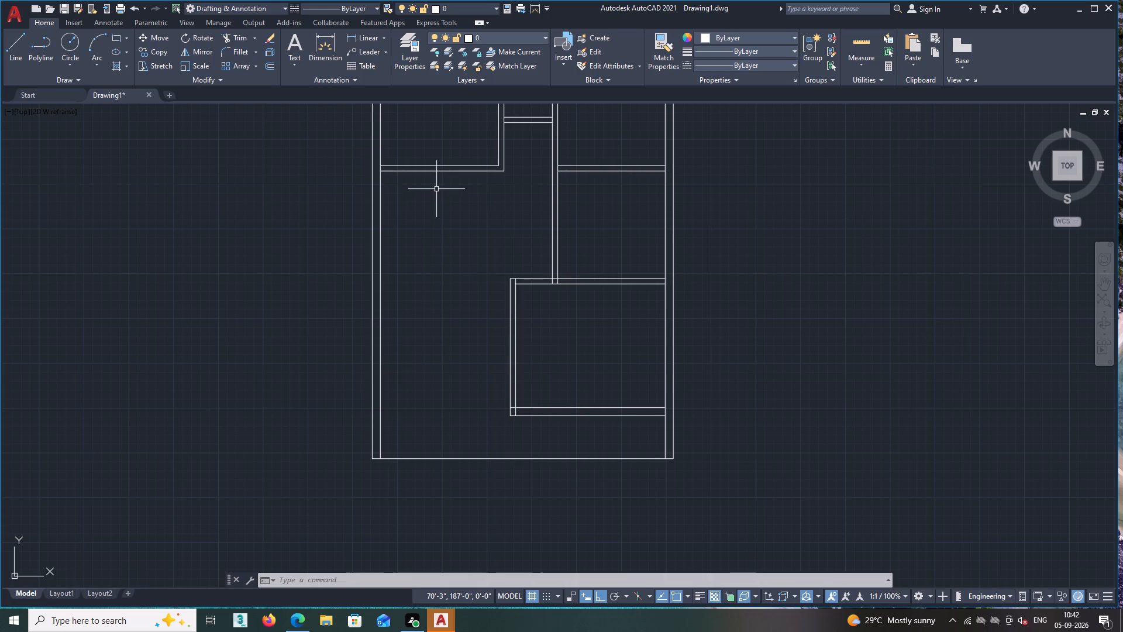
pyautogui.press('o')
pyautogui.press('space')
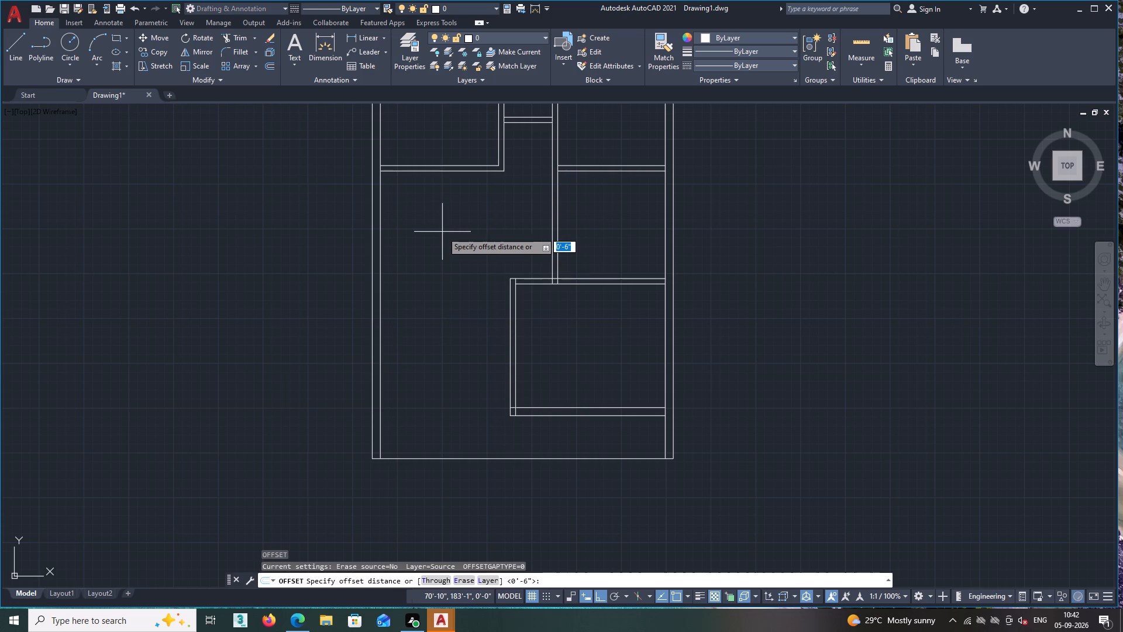
pyautogui.press('1')
pyautogui.press('0')
pyautogui.press("'")
pyautogui.press('Return')
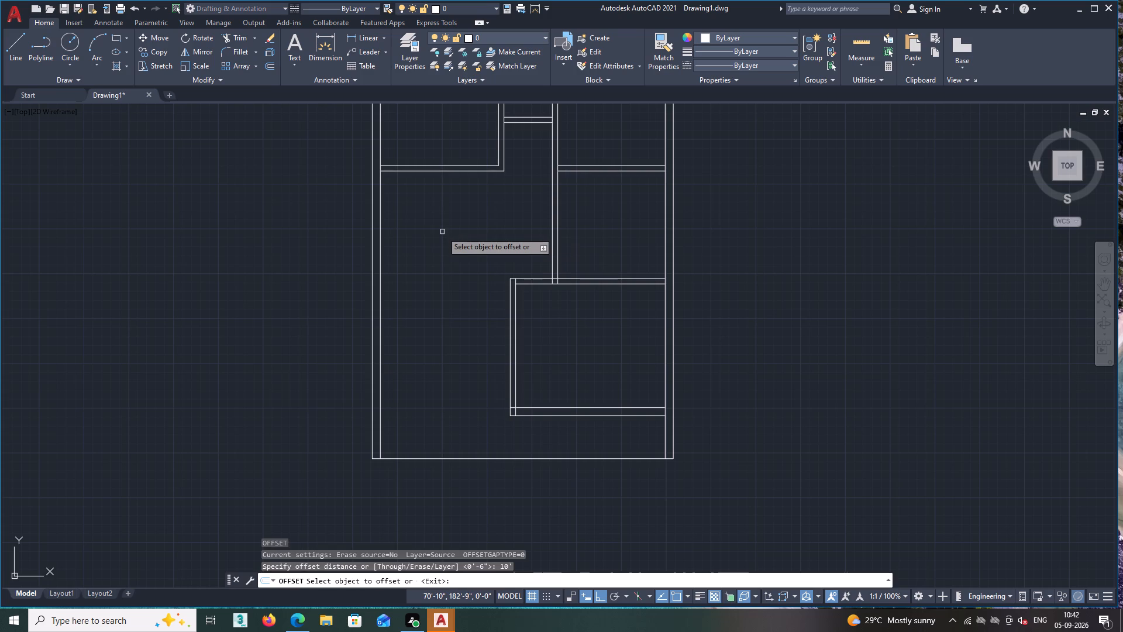
pyautogui.click(460, 172)
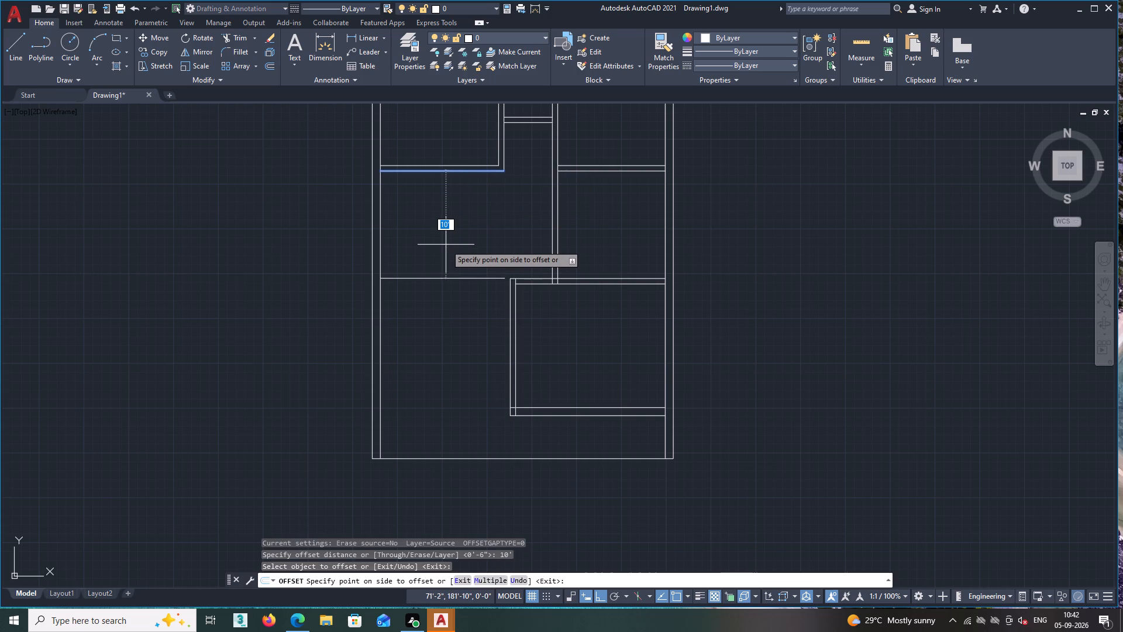
pyautogui.click(424, 329)
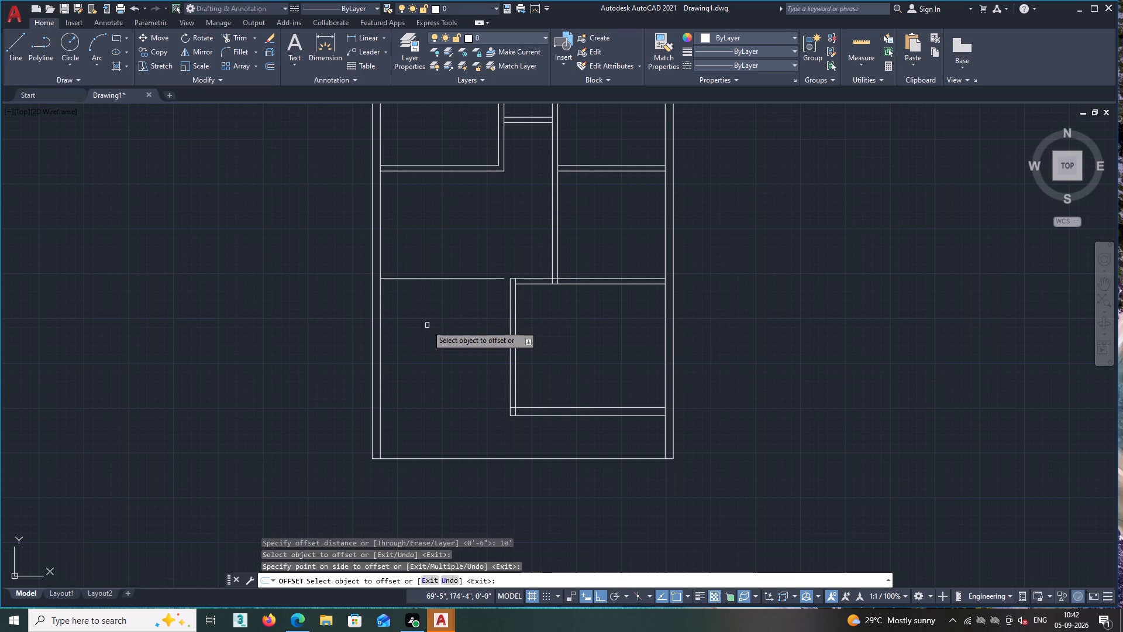
pyautogui.scroll(1, 400, 310)
pyautogui.scroll(-1, 400, 310)
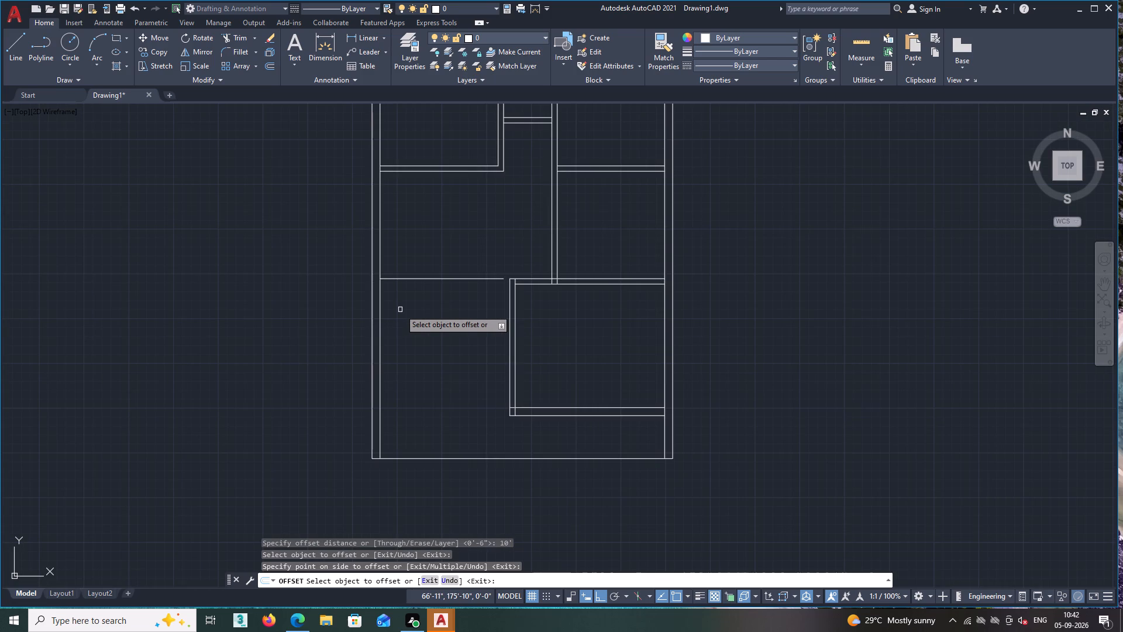
pyautogui.press('space')
# Offset the new horizontal line 6" downward to give the middle-left partition its thickness.
pyautogui.press('space')
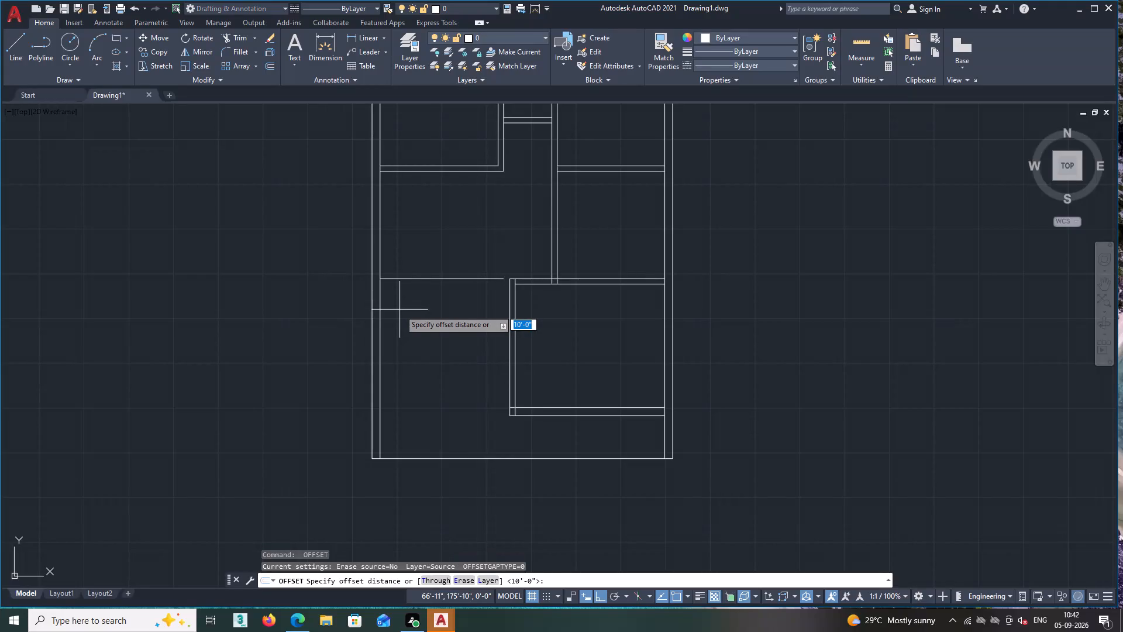
pyautogui.press('6')
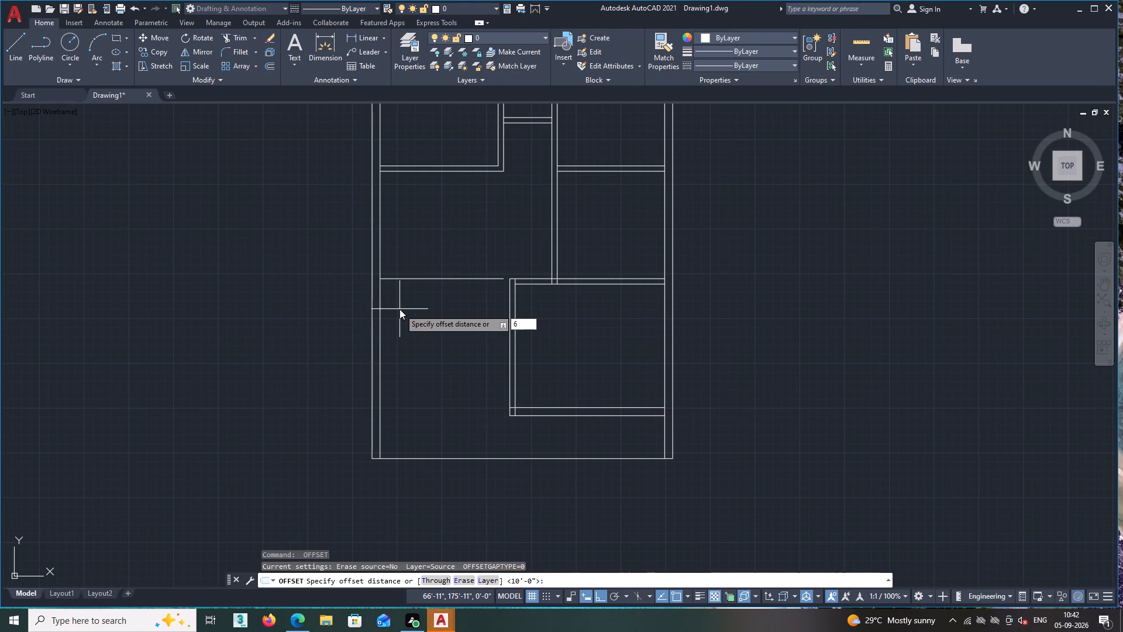
pyautogui.hotkey('shift', ':')
pyautogui.press('BackSpace')
pyautogui.hotkey('shift', '"')
pyautogui.press('Return')
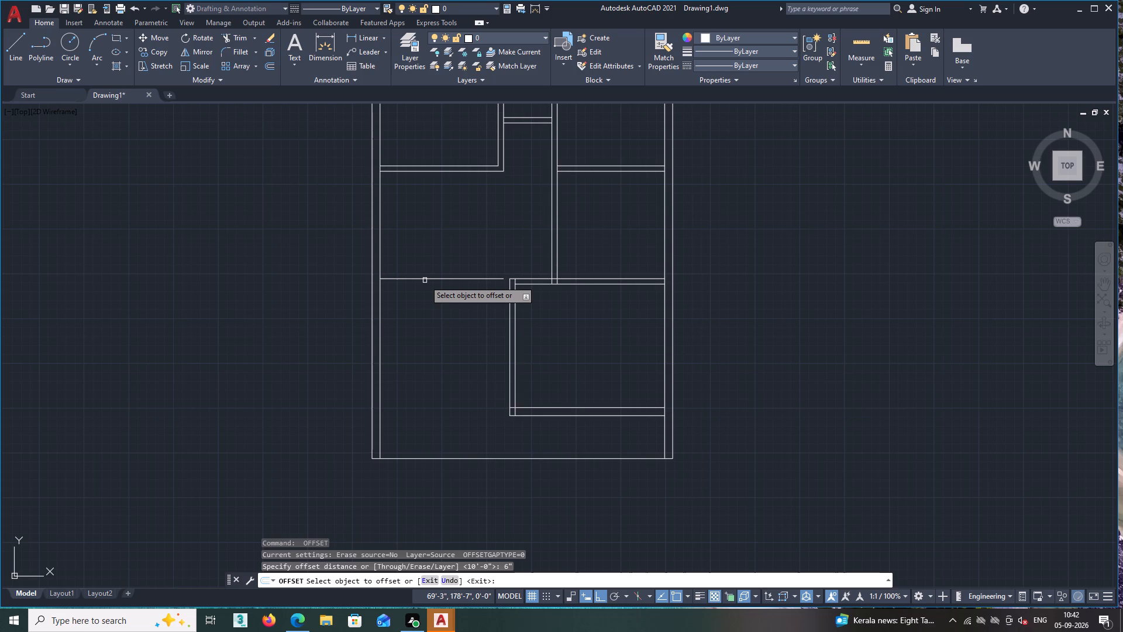
pyautogui.click(425, 280)
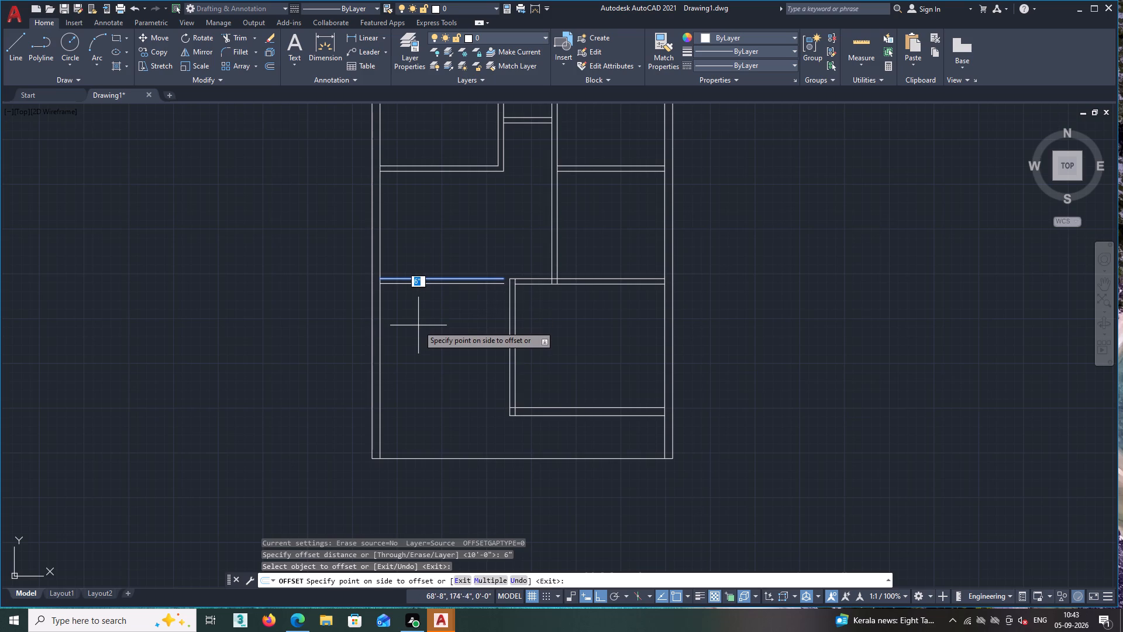
pyautogui.doubleClick(418, 325)
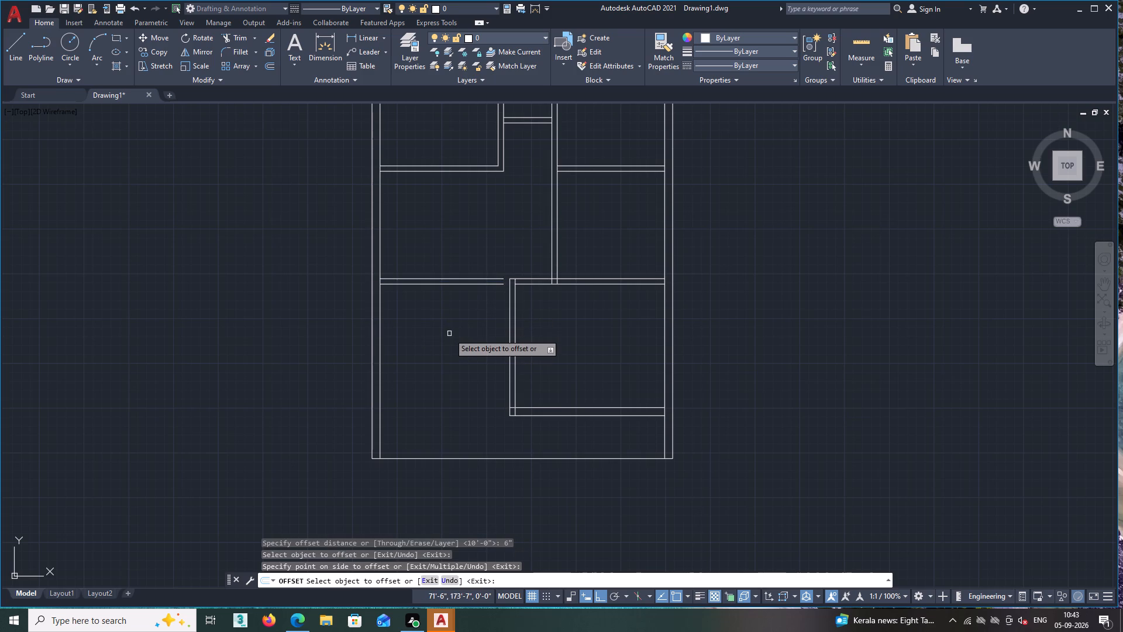
pyautogui.press('space')
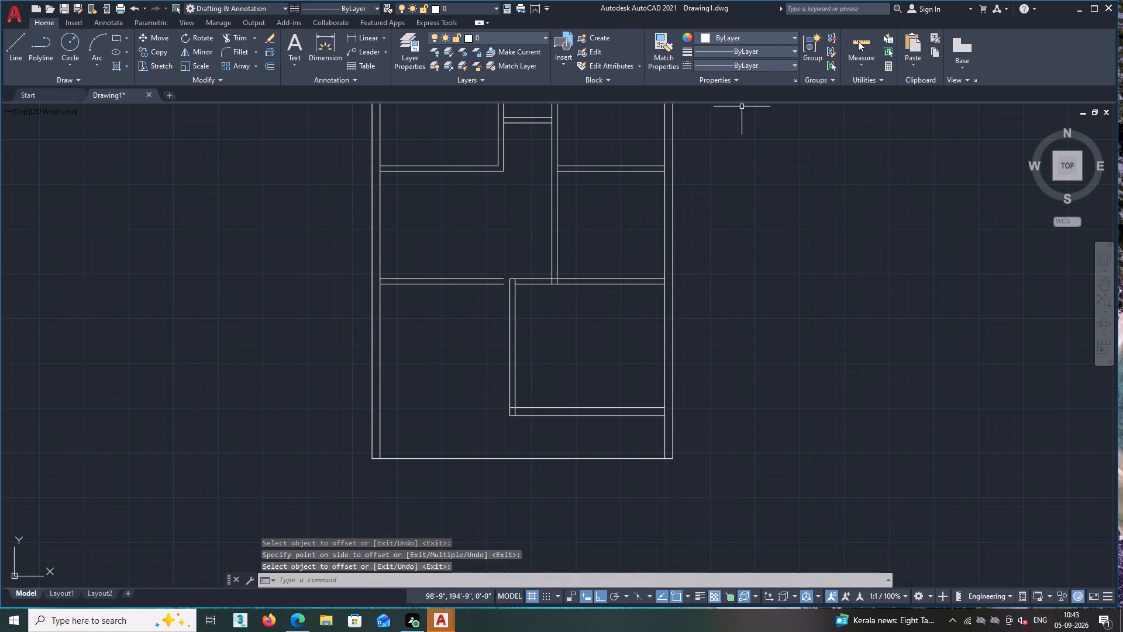
# Quick-measure the middle-left space between the upper-left room's bottom wall and the new partition.
pyautogui.tripleClick(858, 41)
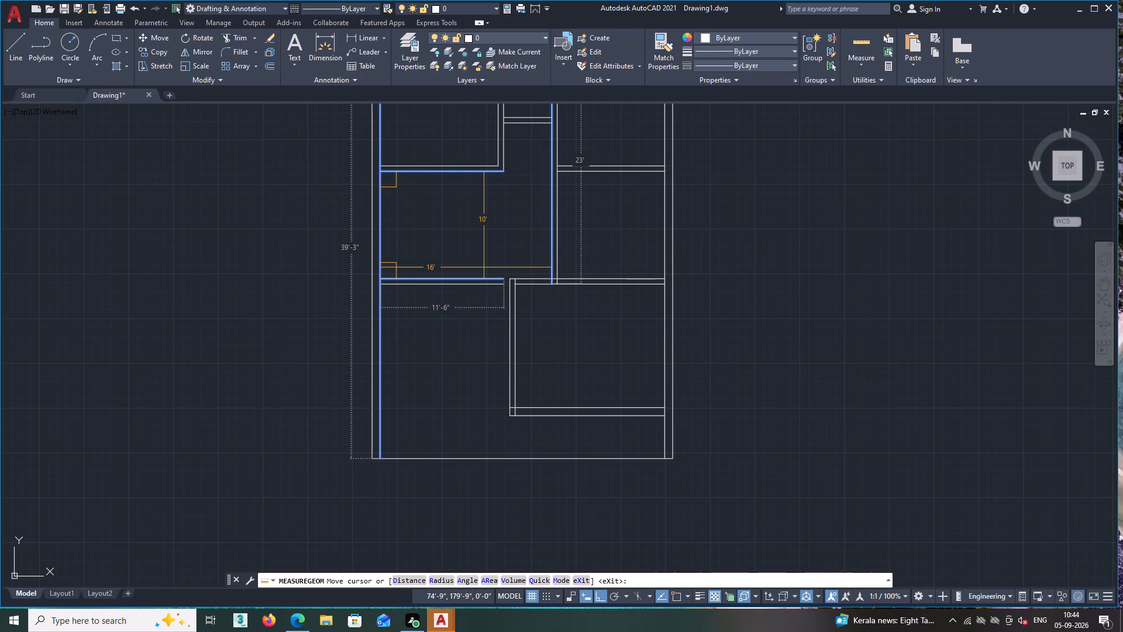
pyautogui.press('Escape')
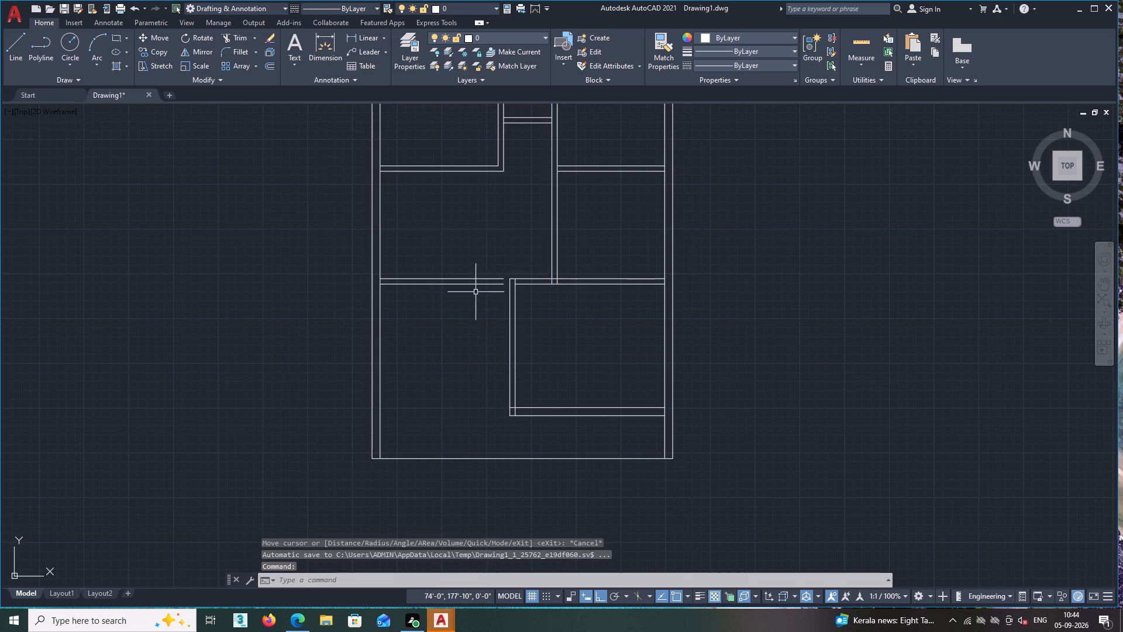
# Quick-measure the lower-left space between the new partition, the lower-right room's left wall and the bottom outer line.
pyautogui.scroll(-1, 472, 313)
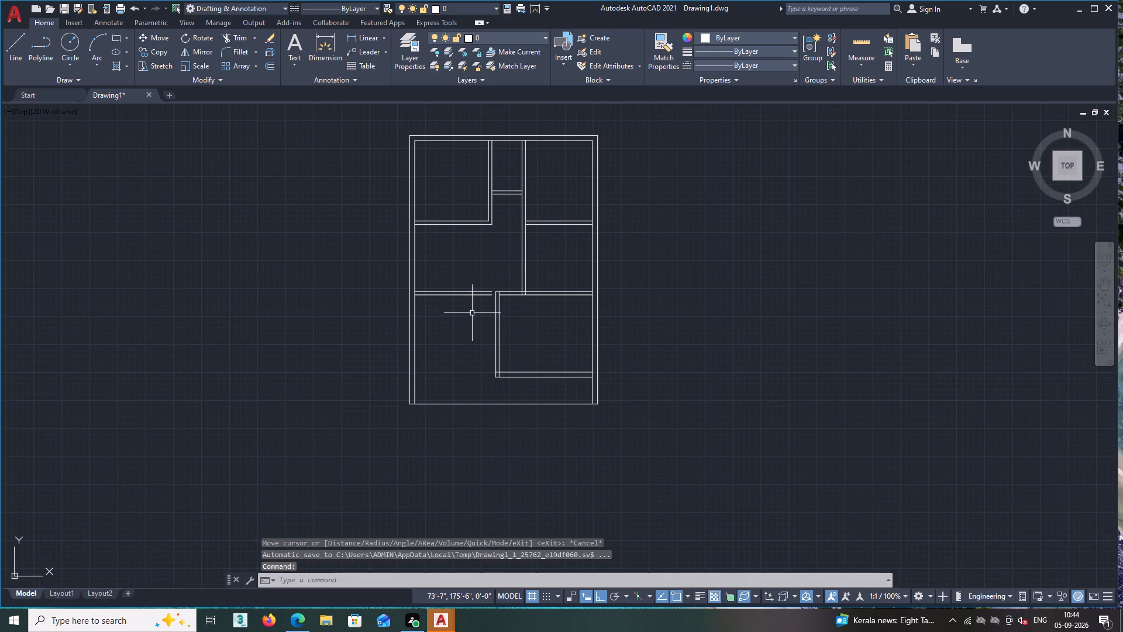
pyautogui.moveTo(492, 323); pyautogui.dragTo(556, 300, button='middle')
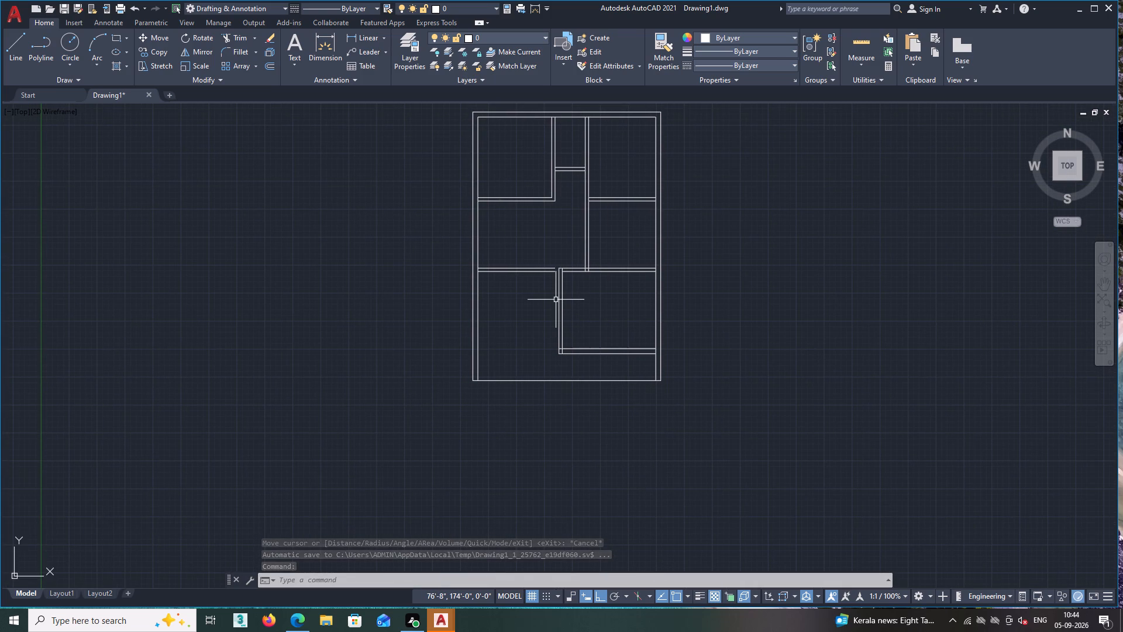
pyautogui.scroll(1, 514, 272)
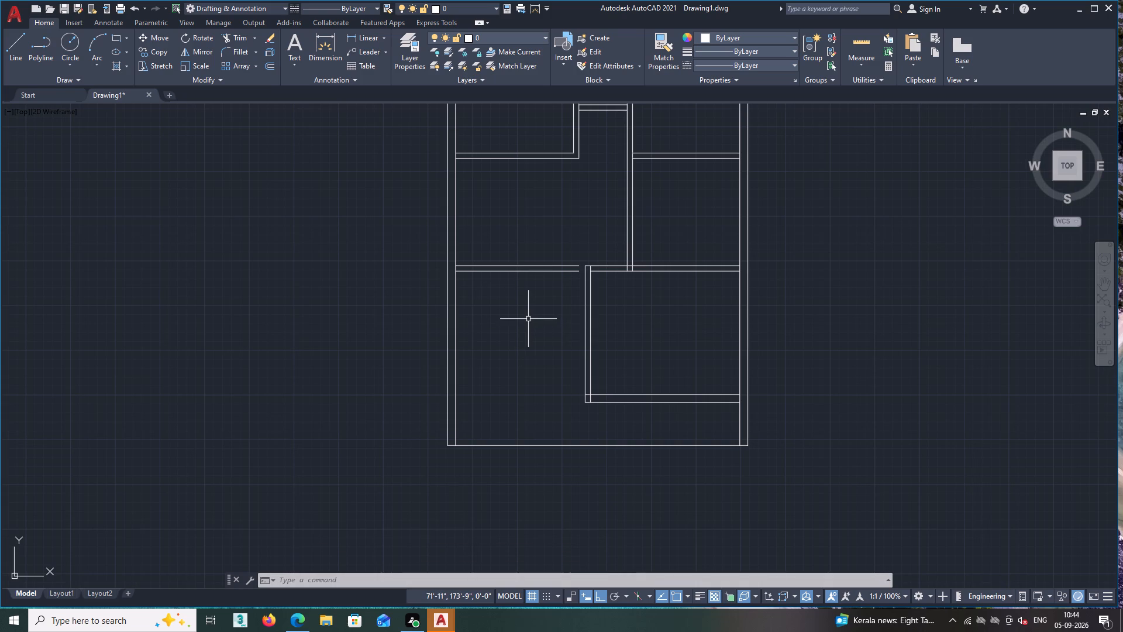
pyautogui.scroll(-1, 535, 309)
pyautogui.scroll(1, 521, 311)
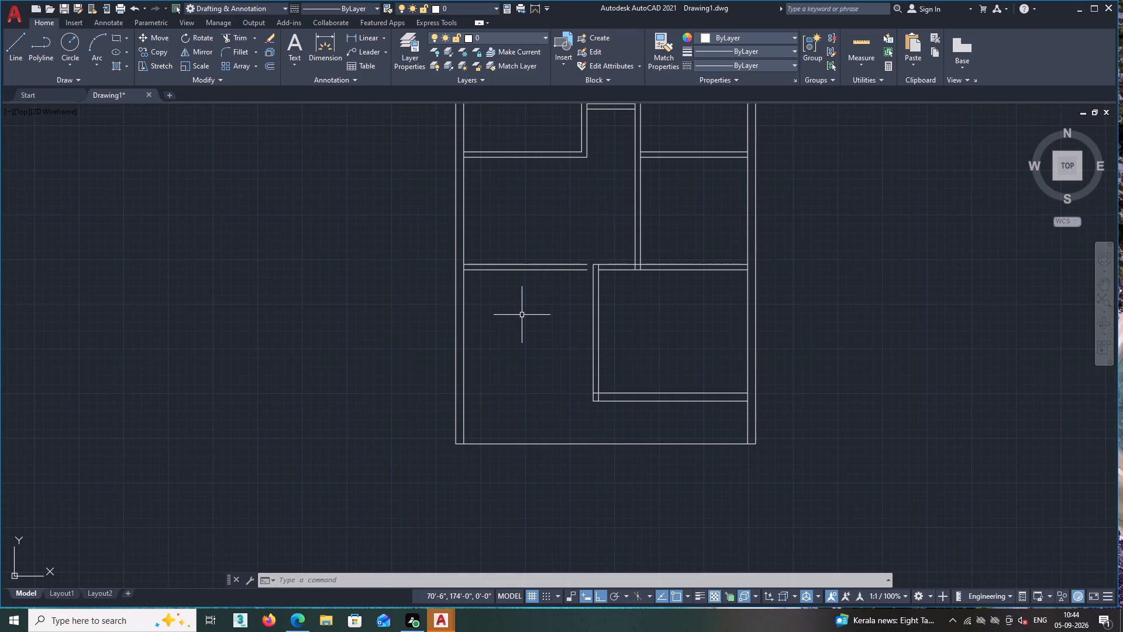
pyautogui.moveTo(524, 312); pyautogui.dragTo(561, 246, button='middle')
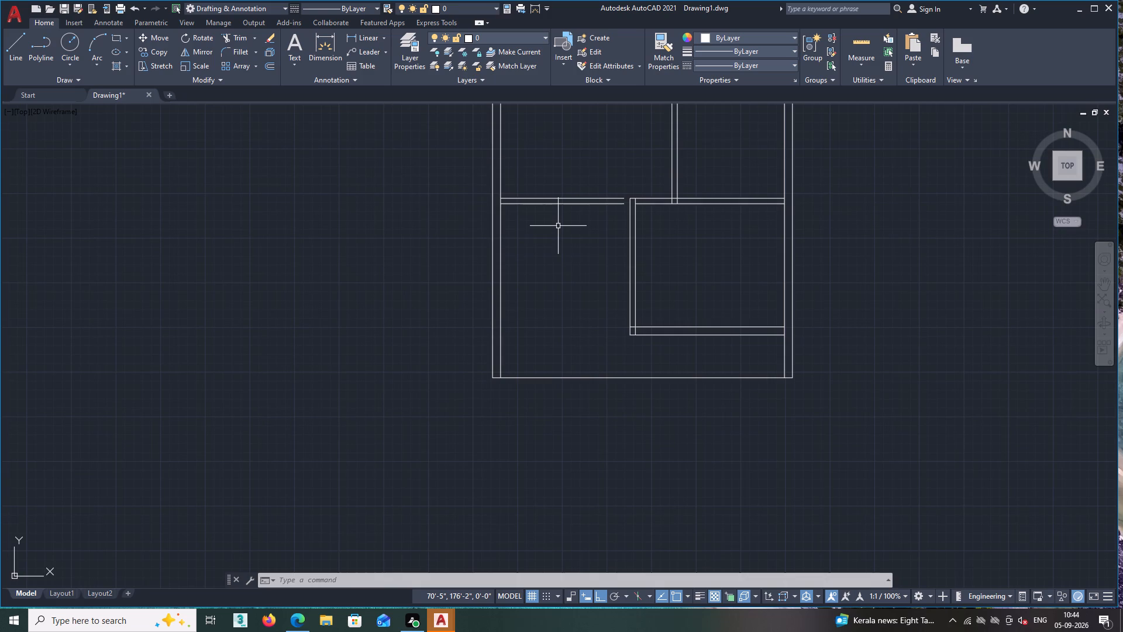
pyautogui.click(856, 40)
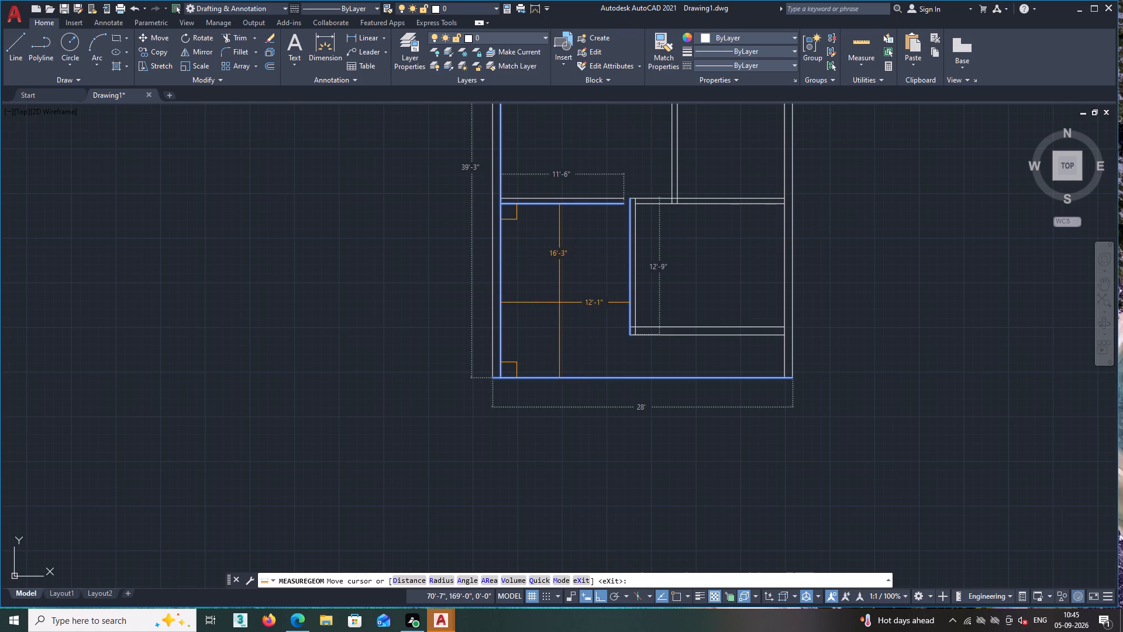
pyautogui.scroll(1, 561, 300)
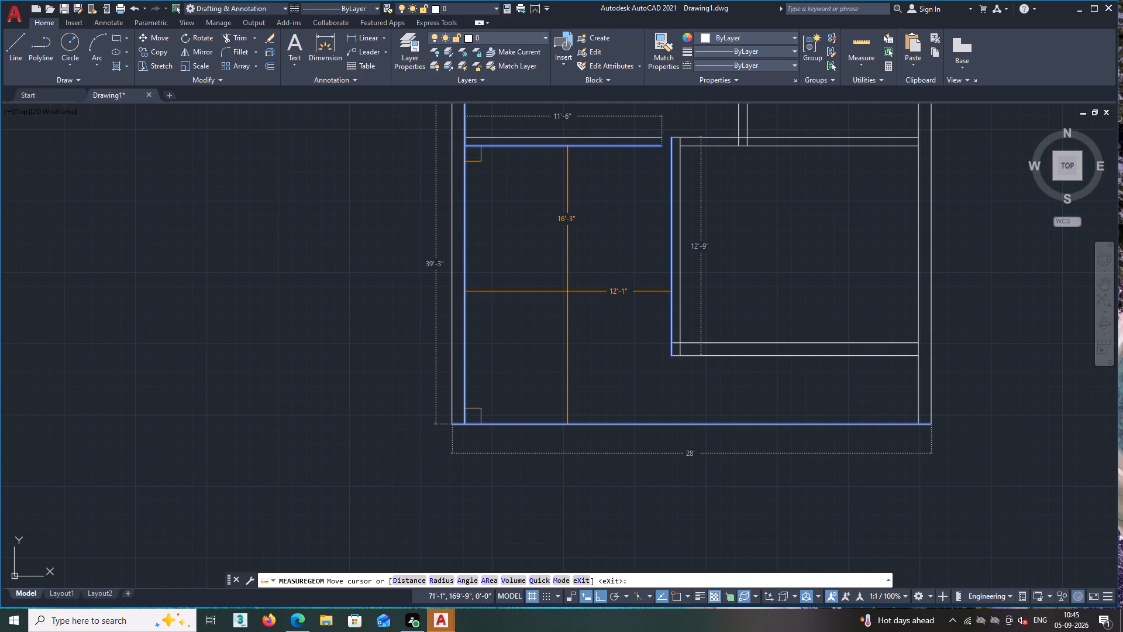
pyautogui.scroll(-1, 576, 284)
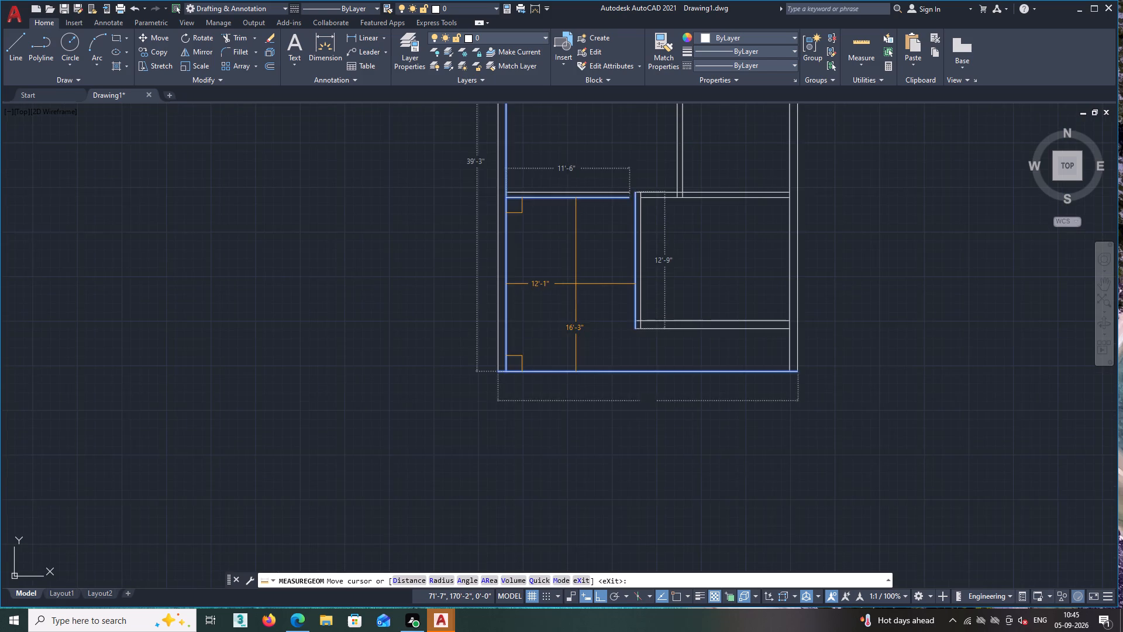
pyautogui.scroll(-1, 576, 284)
pyautogui.press('Escape')
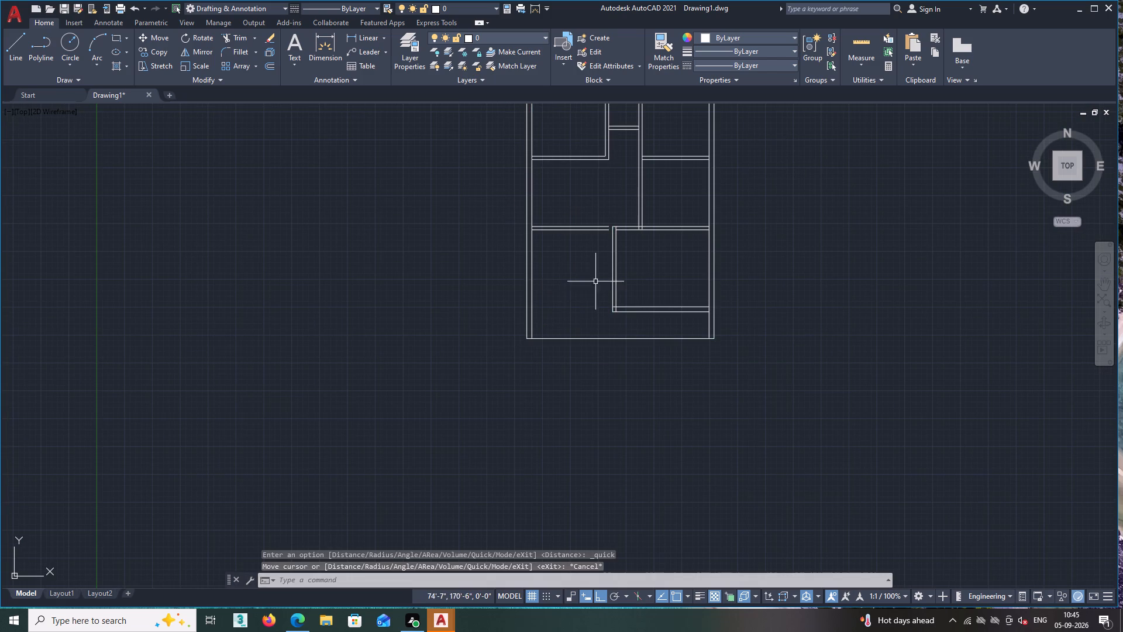
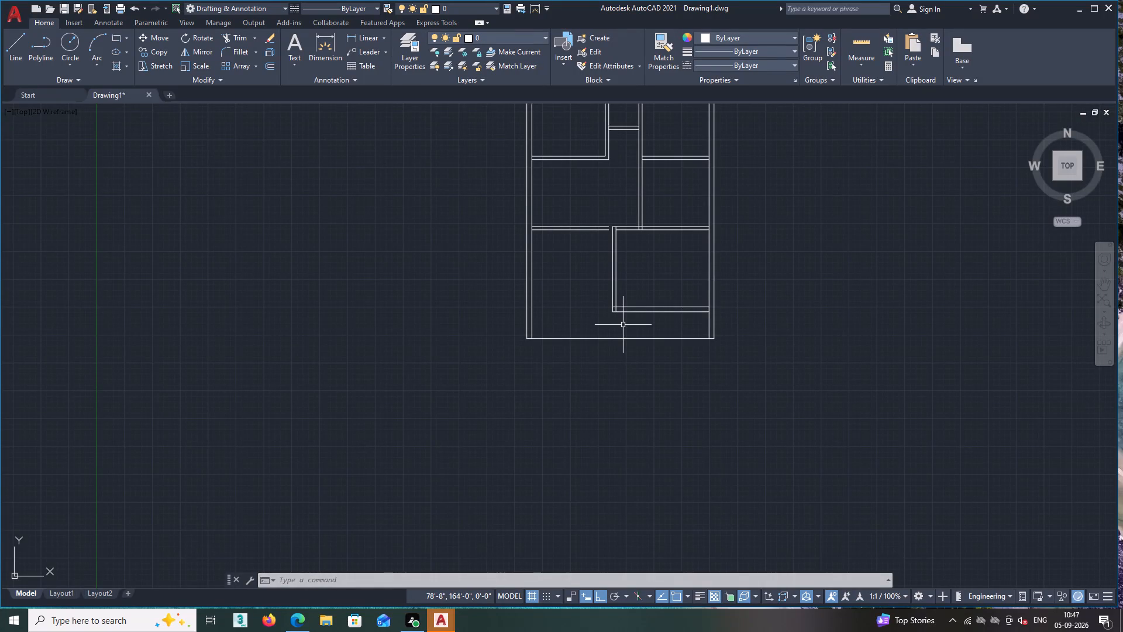
# Offset the inner line of the left outer wall 7' inward across the lower-left space.
pyautogui.scroll(1, 545, 249)
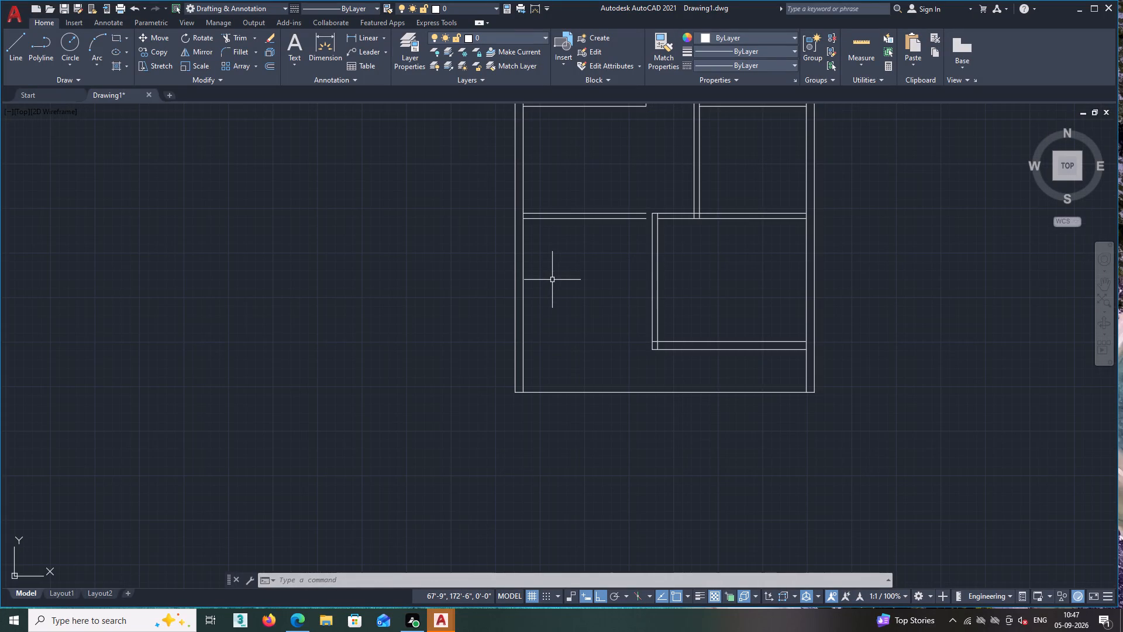
pyautogui.press('o')
pyautogui.press('space')
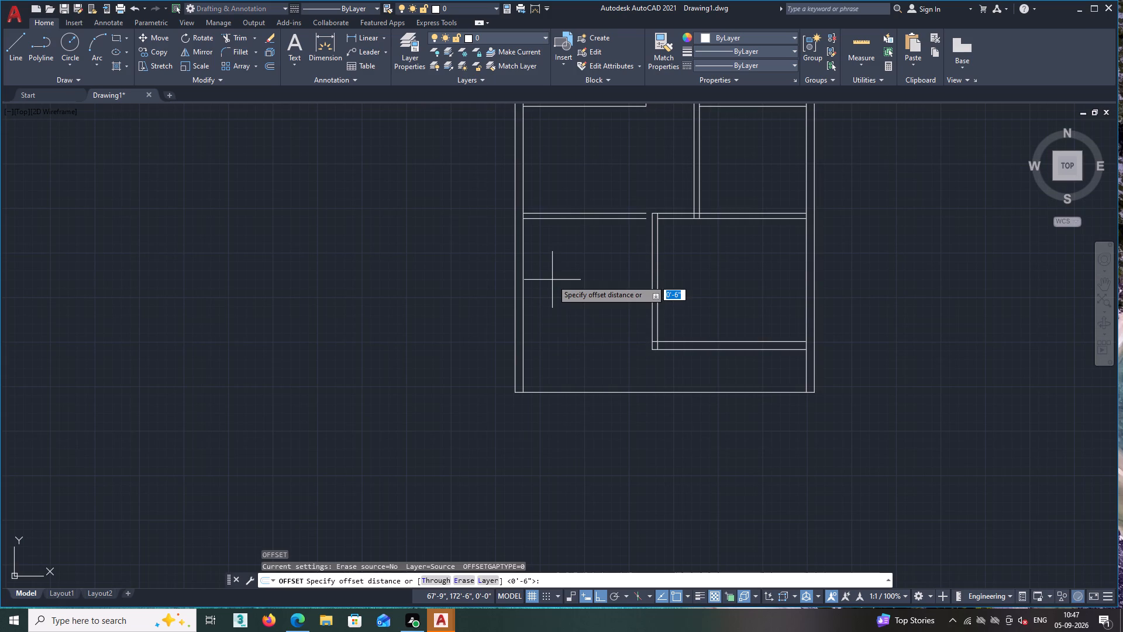
pyautogui.press('7')
pyautogui.press("'")
pyautogui.press('Return')
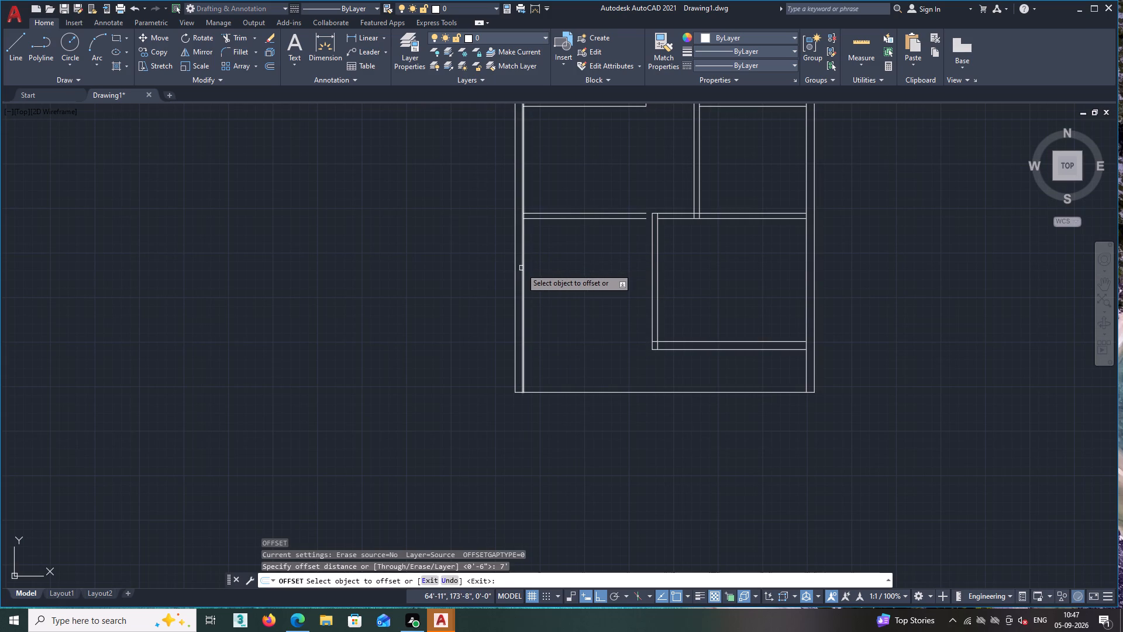
pyautogui.click(522, 268)
pyautogui.click(569, 273)
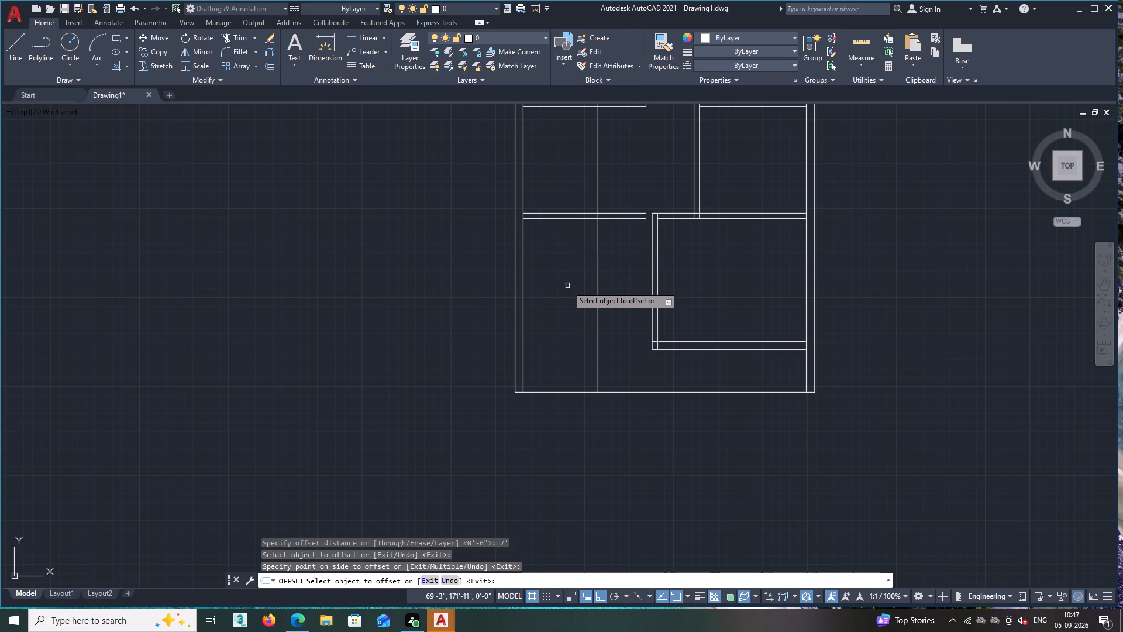
pyautogui.press('space')
# Offset the new vertical line 6" towards the lower-right room to give the partition its thickness.
pyautogui.press('space')
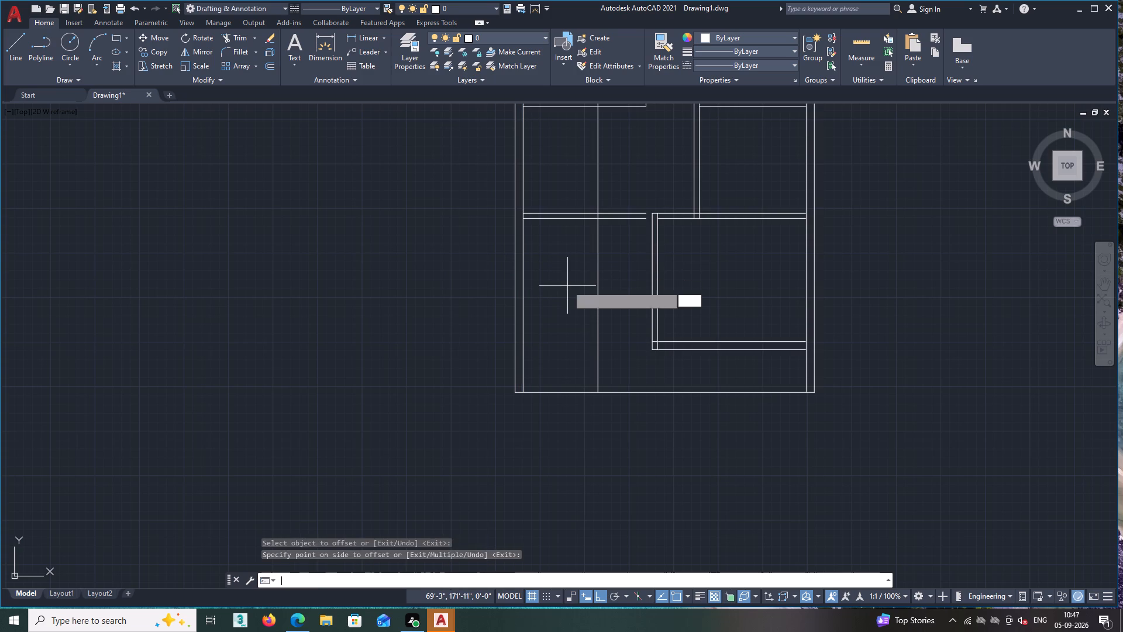
pyautogui.write('6"')
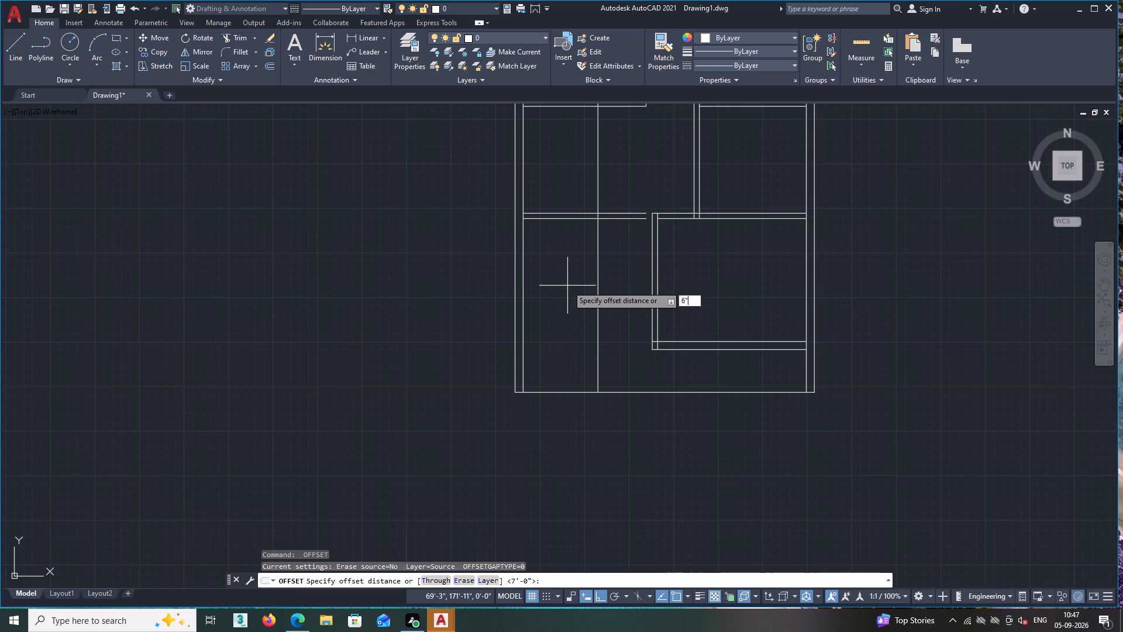
pyautogui.press('Return')
pyautogui.click(597, 281)
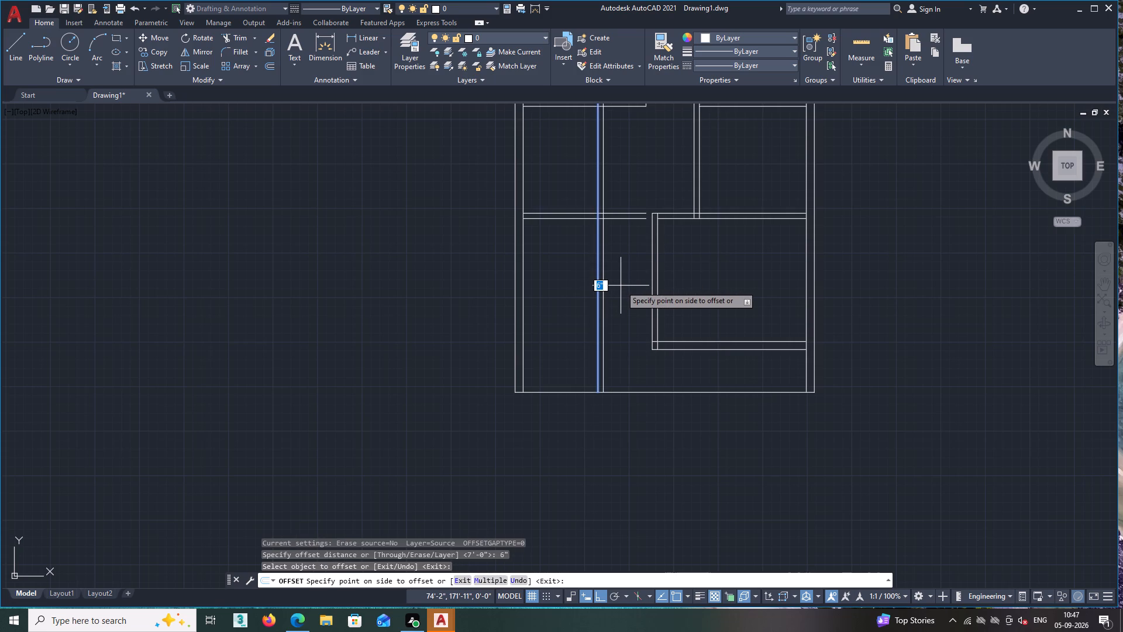
pyautogui.click(621, 286)
pyautogui.press('Escape')
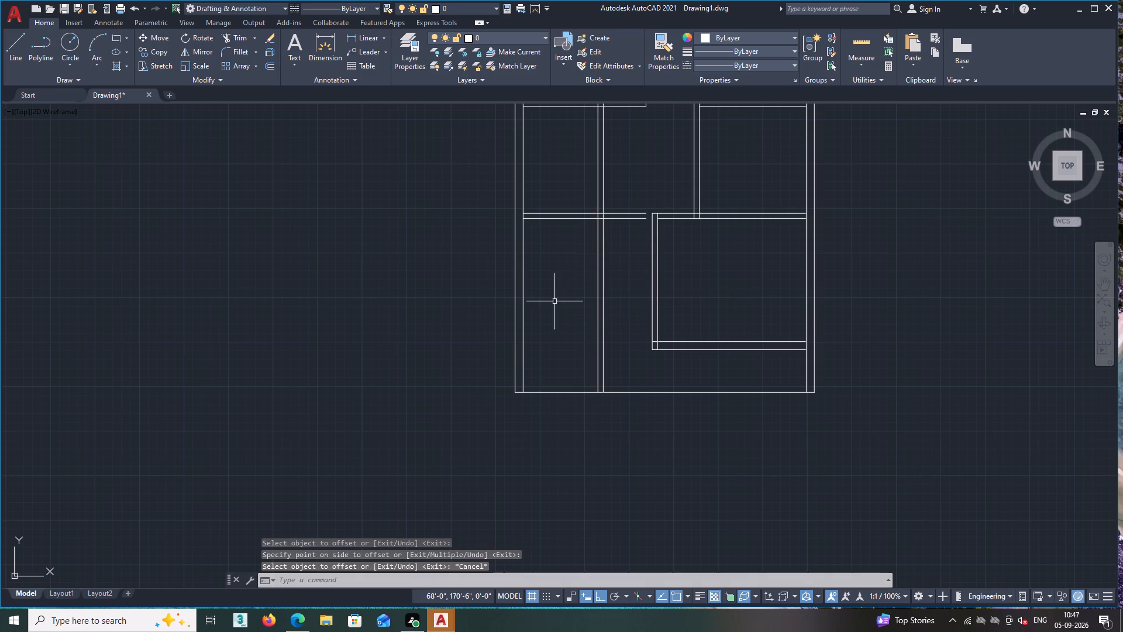
# Trim the new vertical partition's two lines where they cross the middle-left space above the horizontal partition.
pyautogui.write('TR')
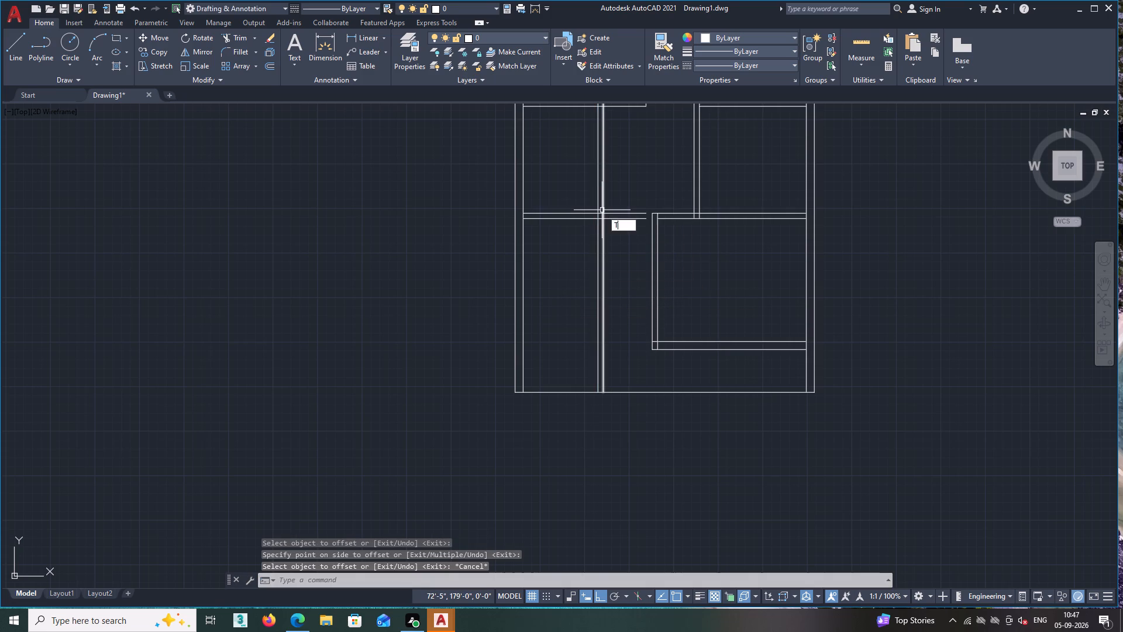
pyautogui.press('space')
pyautogui.moveTo(639, 173); pyautogui.dragTo(626, 182)
pyautogui.click(581, 197)
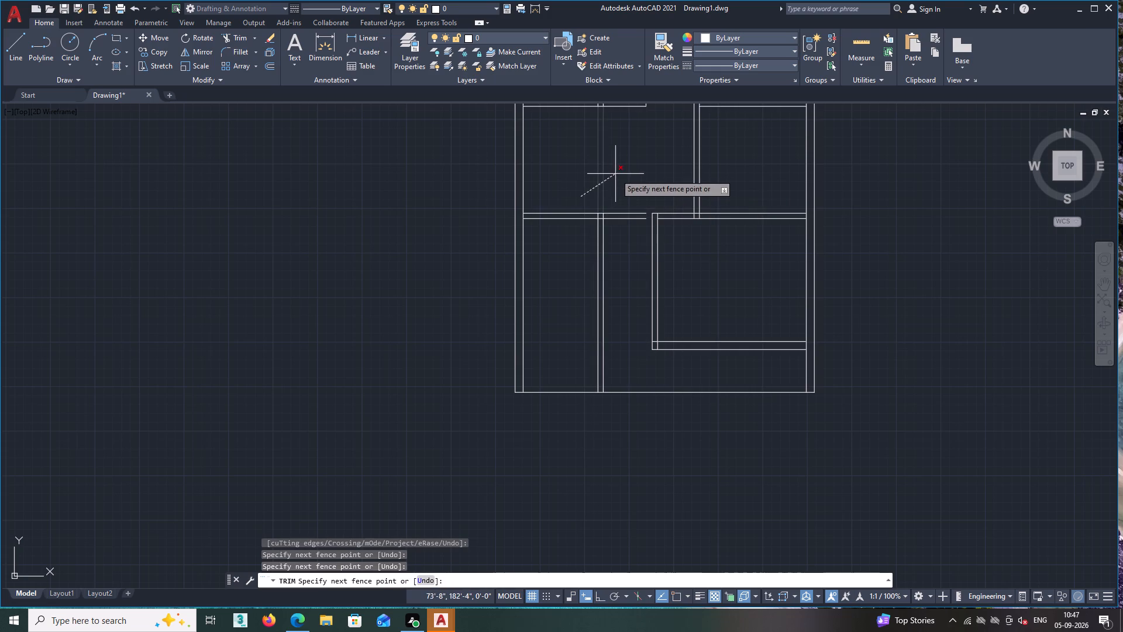
pyautogui.click(623, 170)
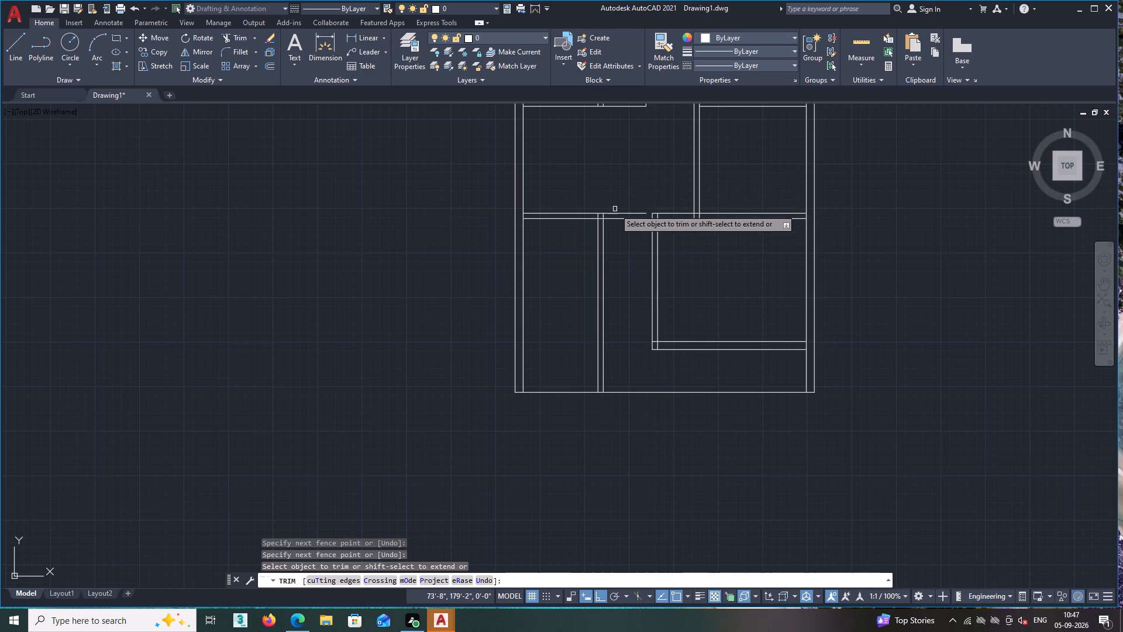
# Trim the corner overlaps and the horizontal partition's excess beyond the new vertical partition to form a clean corner.
pyautogui.scroll(3, 604, 215)
pyautogui.click(577, 217)
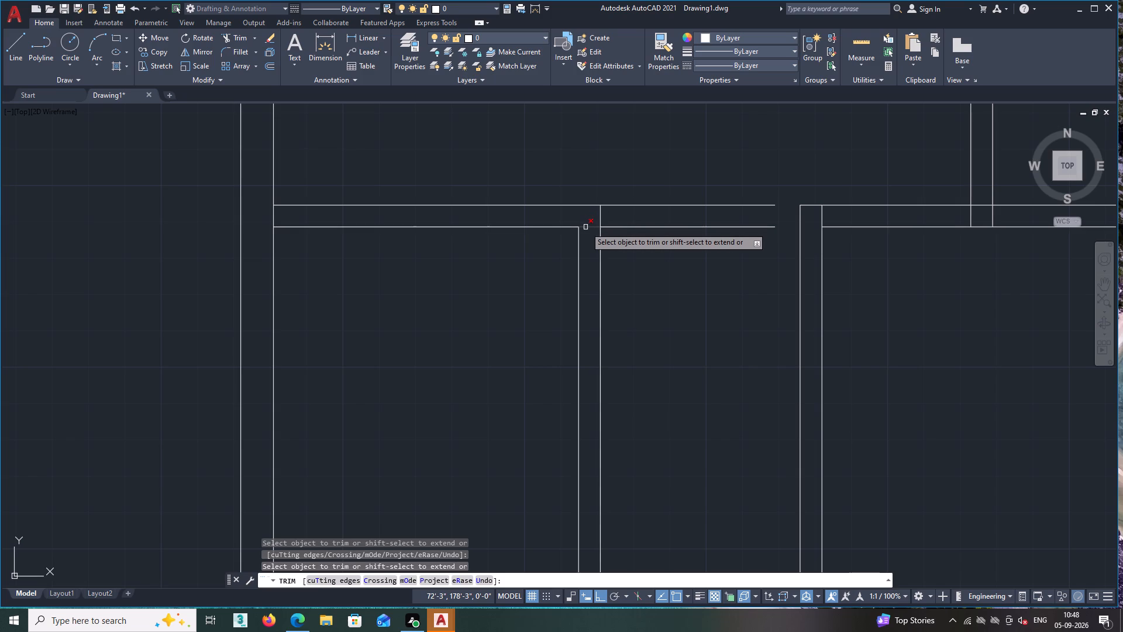
pyautogui.click(585, 227)
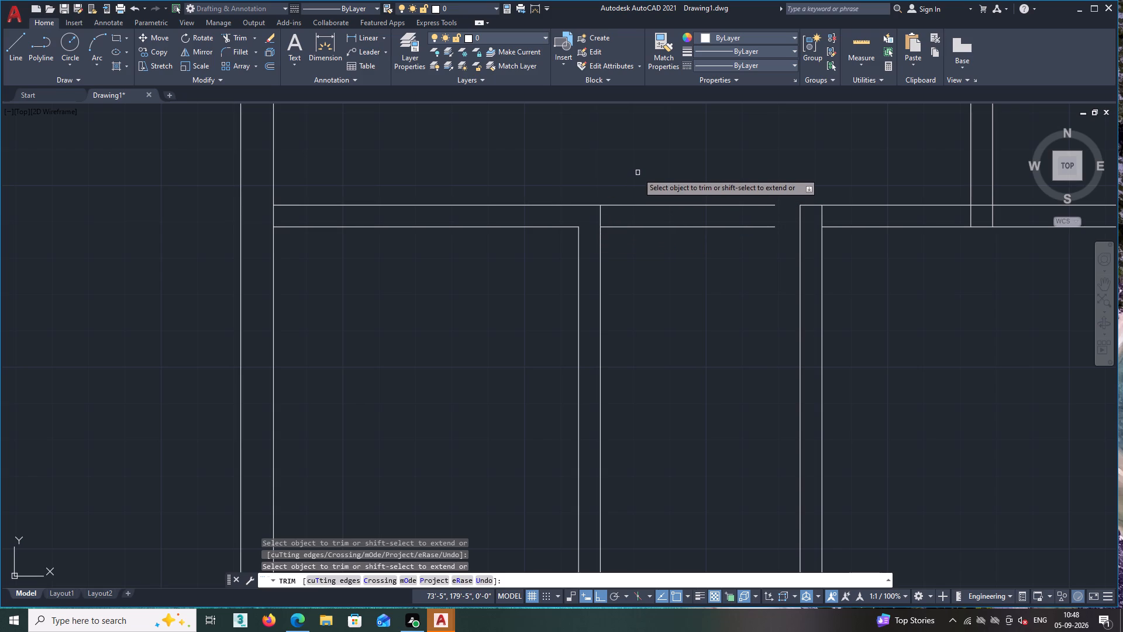
pyautogui.moveTo(638, 173); pyautogui.dragTo(627, 259)
pyautogui.scroll(-3, 629, 255)
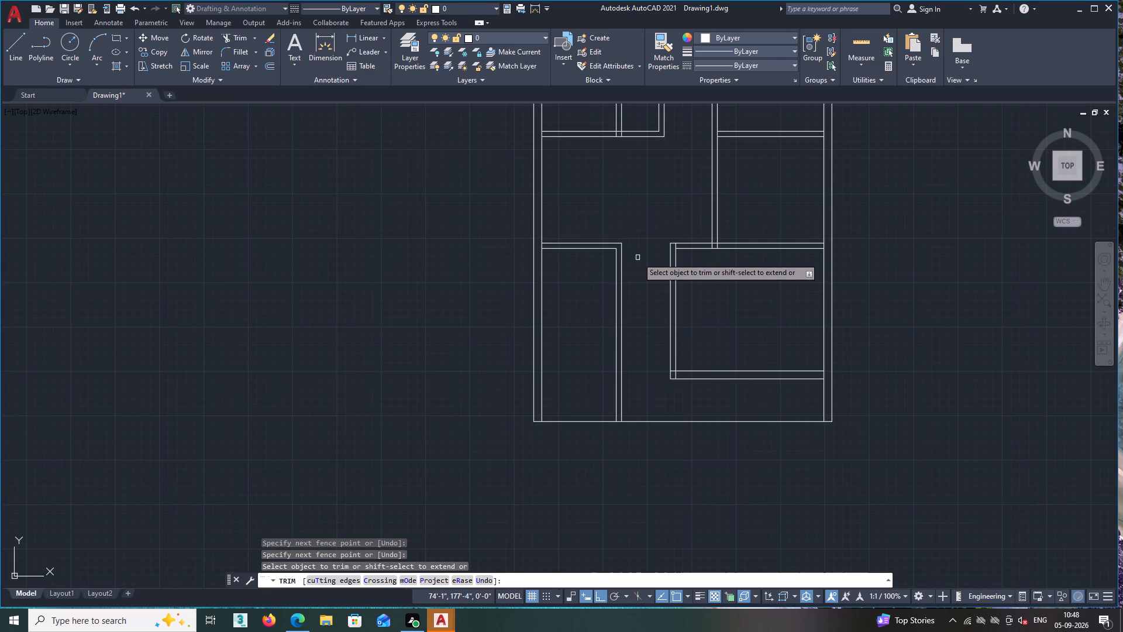
pyautogui.moveTo(637, 331); pyautogui.dragTo(657, 262, button='middle')
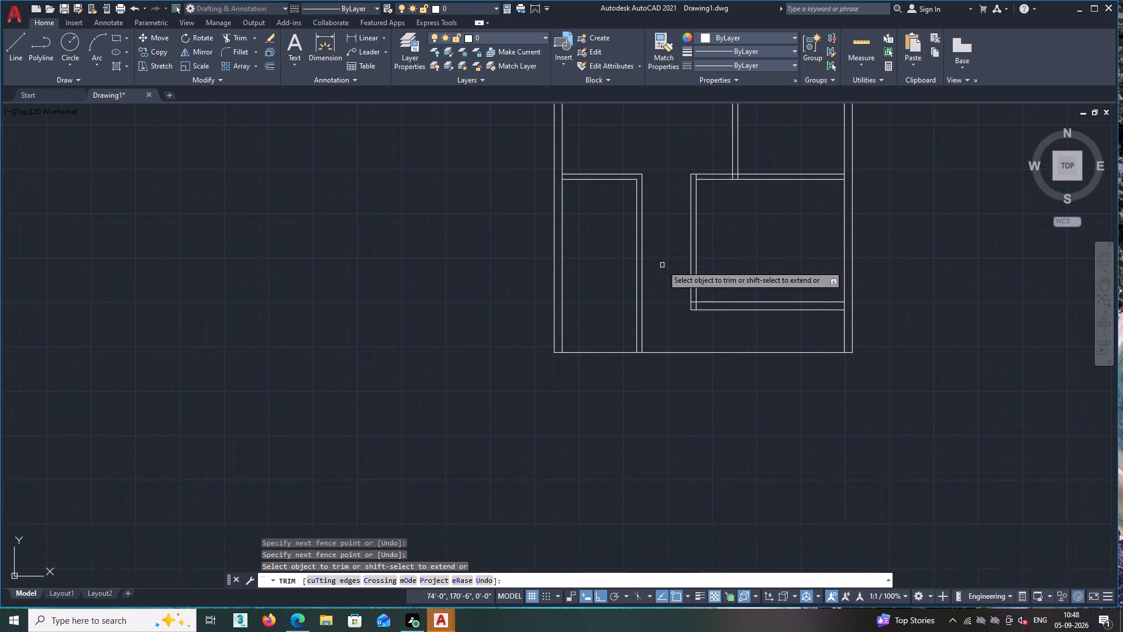
pyautogui.scroll(1, 664, 311)
pyautogui.press('Escape')
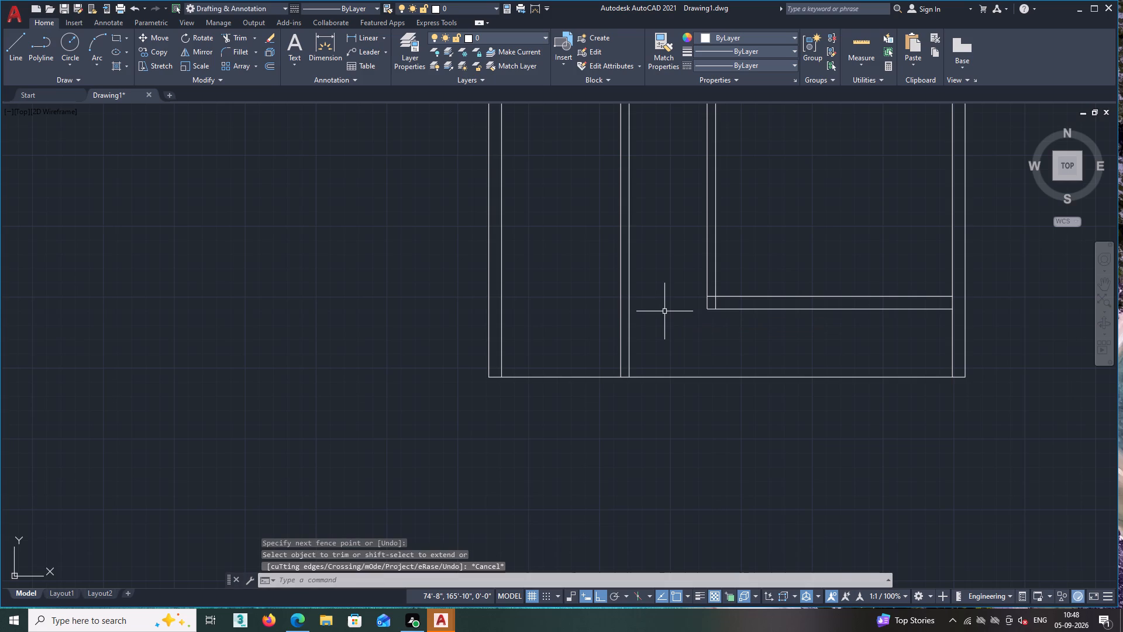
# Extend both lines of the lower-right room's bottom wall to the new vertical partition.
pyautogui.write('EX')
pyautogui.press('space')
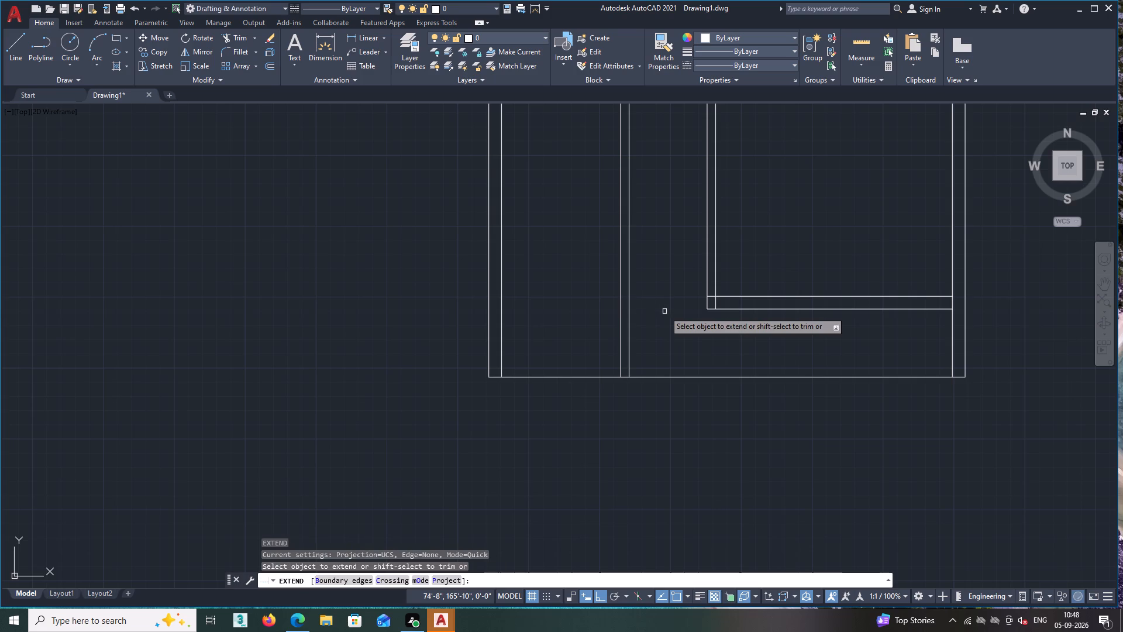
pyautogui.click(712, 297)
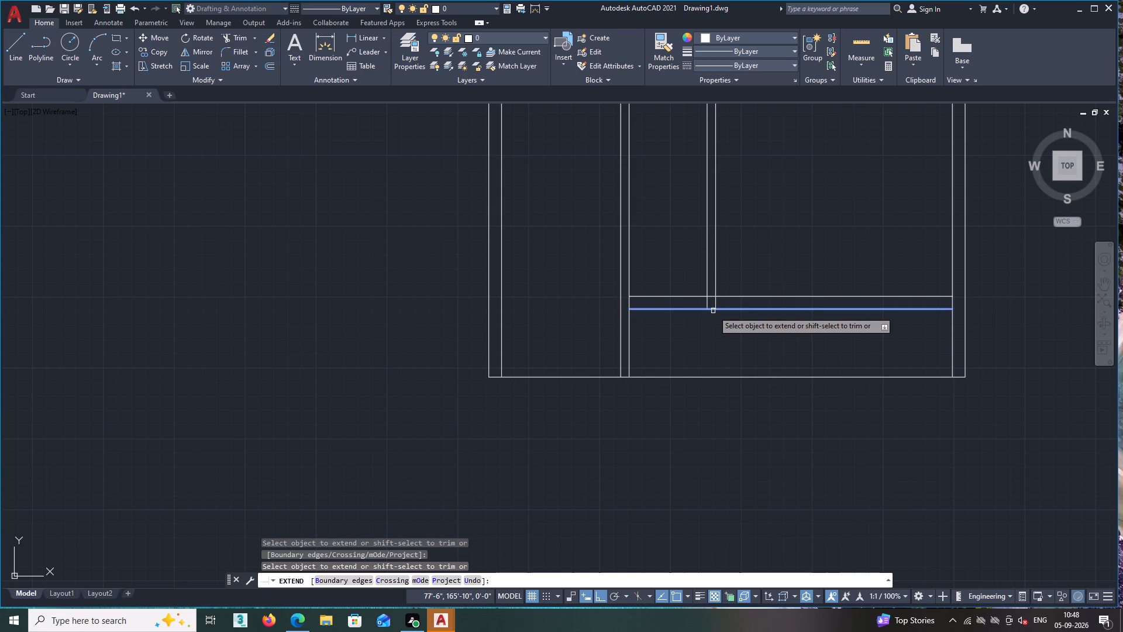
pyautogui.click(714, 311)
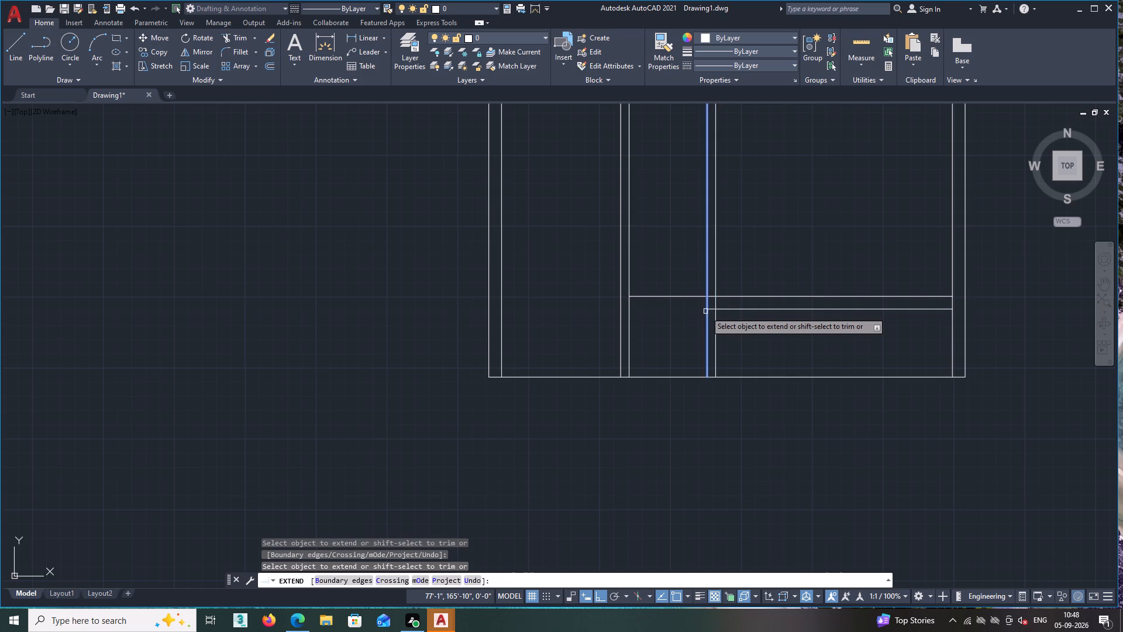
pyautogui.click(739, 311)
pyautogui.press('space')
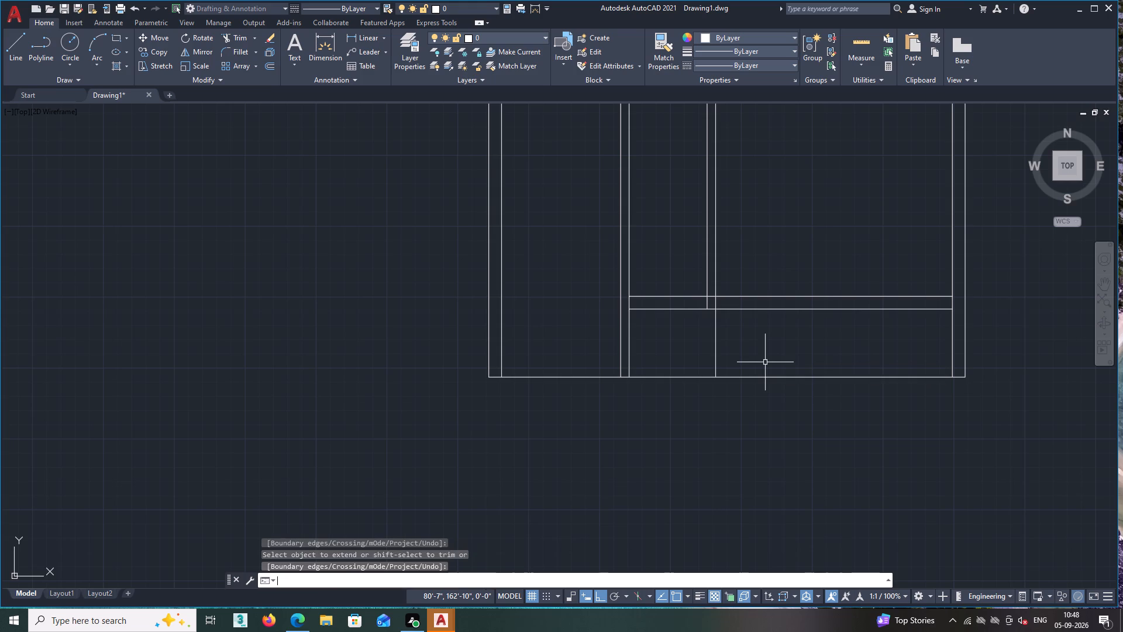
# Trim the stray part of the lower-right room's left wall line below its bottom wall.
pyautogui.write('TR')
pyautogui.press('space')
pyautogui.moveTo(744, 338); pyautogui.dragTo(671, 347)
pyautogui.moveTo(709, 342); pyautogui.dragTo(694, 344, button='right')
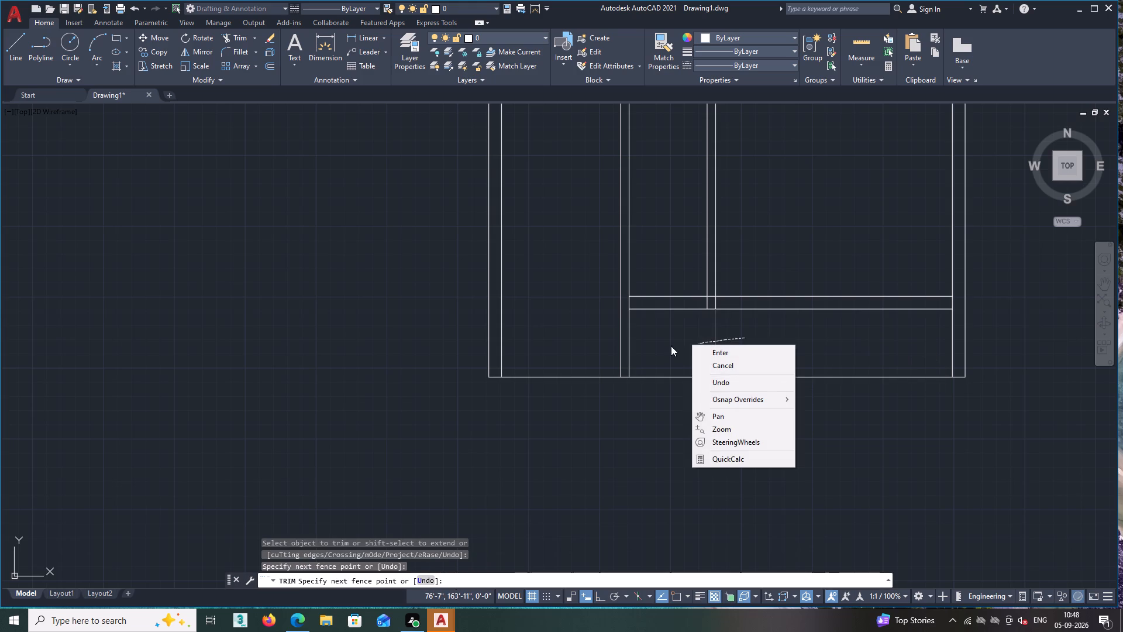
pyautogui.press('Escape')
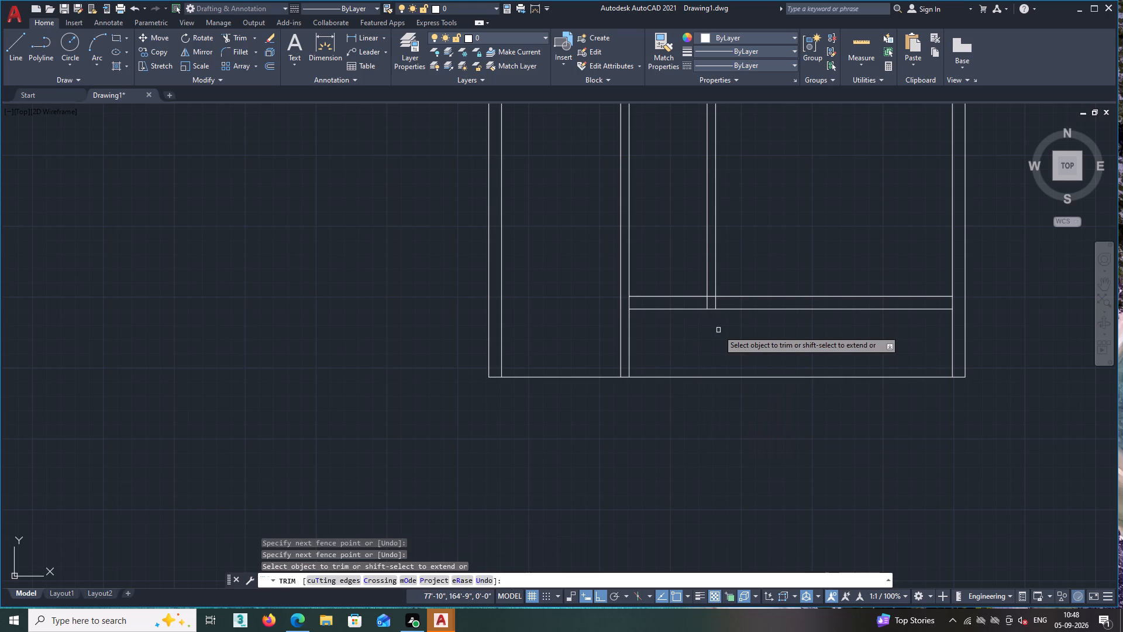
pyautogui.press('space')
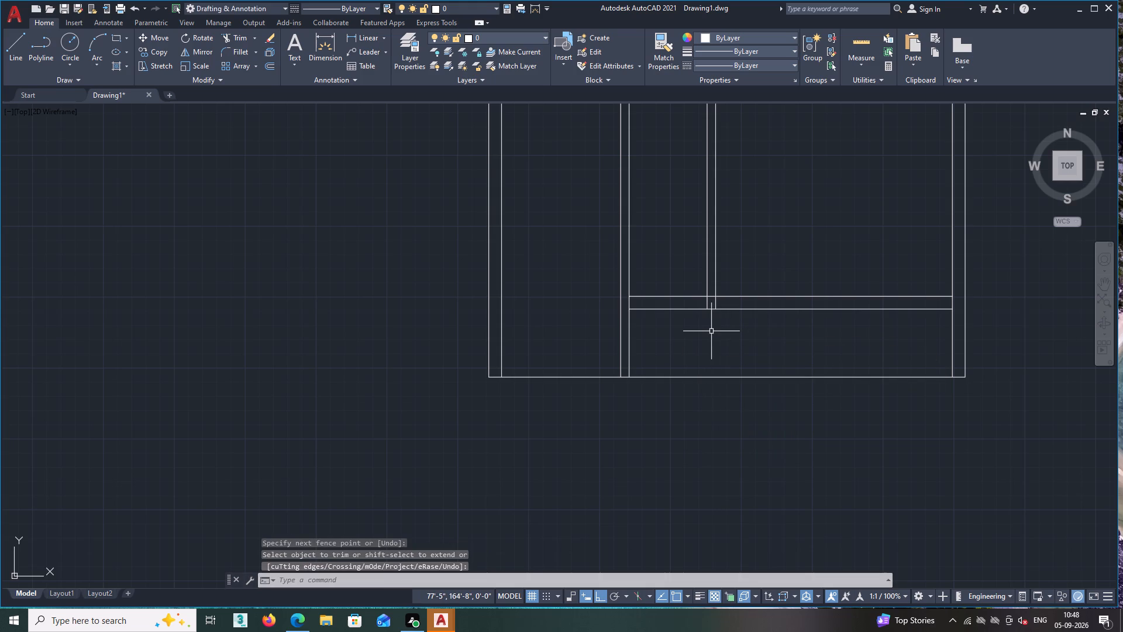
# Extend the upper line of the lower-right room's bottom wall to the far line of the new vertical partition.
pyautogui.press('e')
pyautogui.press('x')
pyautogui.press('space')
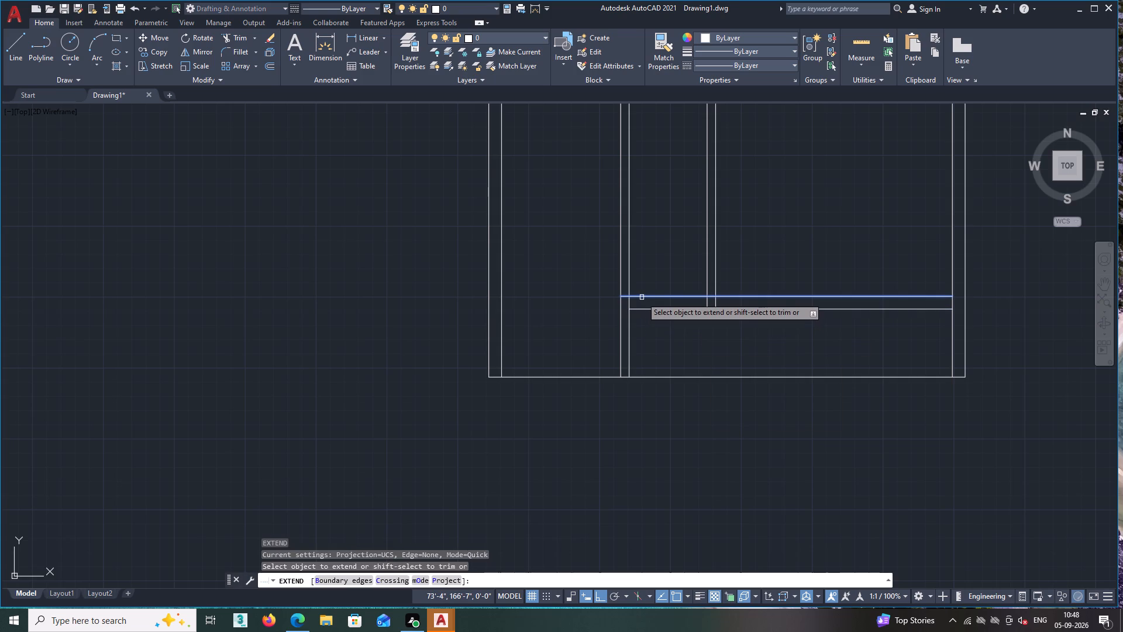
pyautogui.click(642, 297)
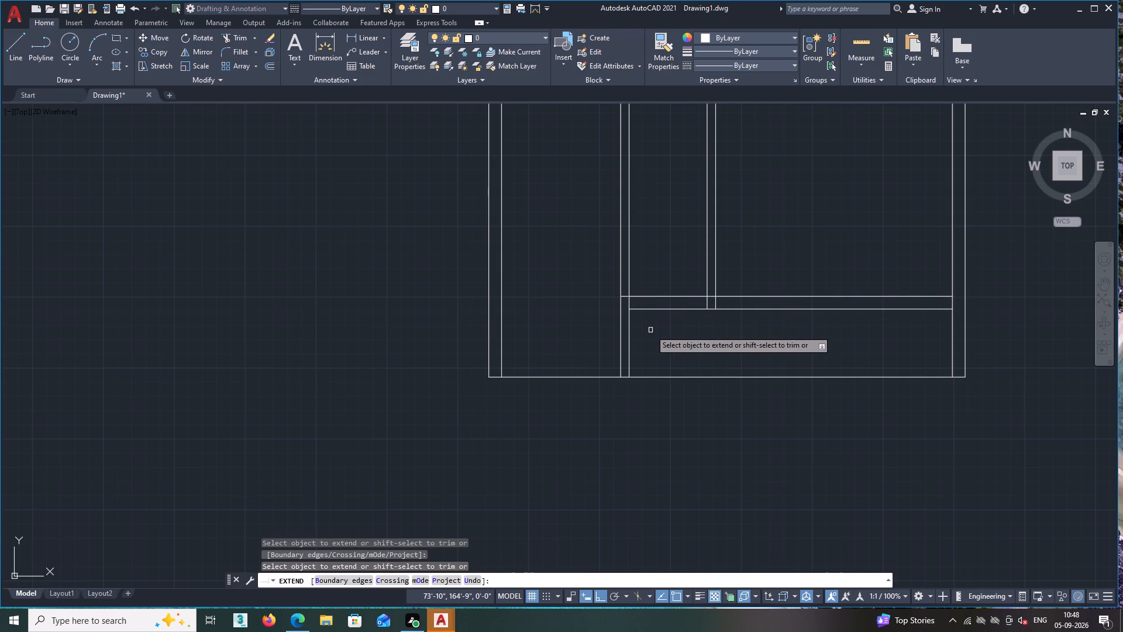
pyautogui.press('space')
# Trim the room's left wall lines inside the bottom wall and the new partition's right line from the bottom wall's upper line down.
pyautogui.write('TR')
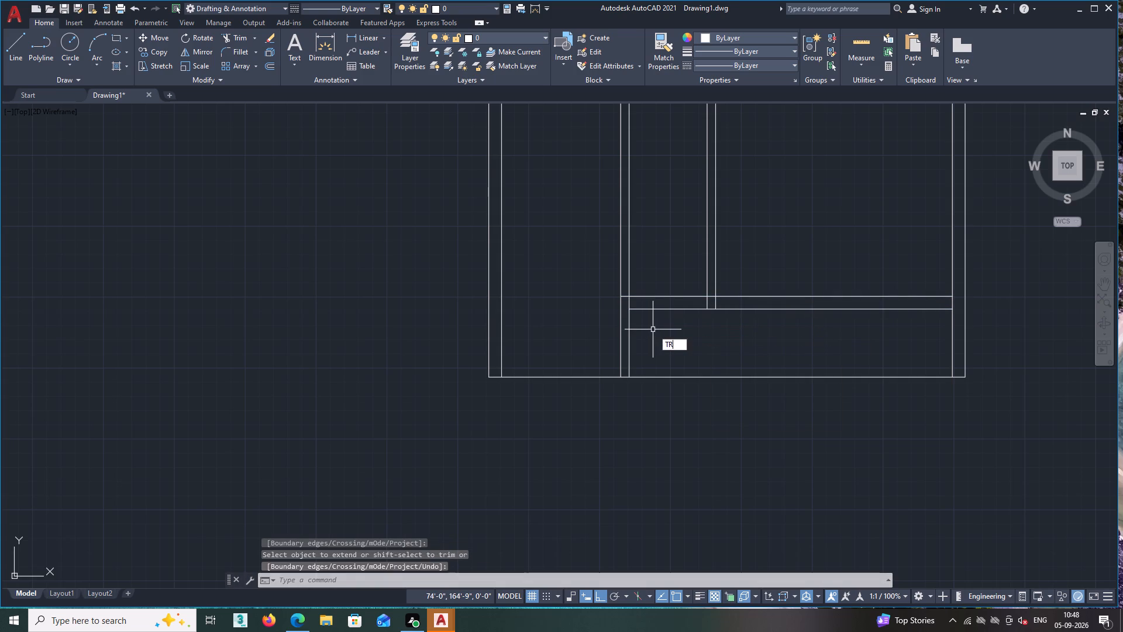
pyautogui.press('space')
pyautogui.click(707, 303)
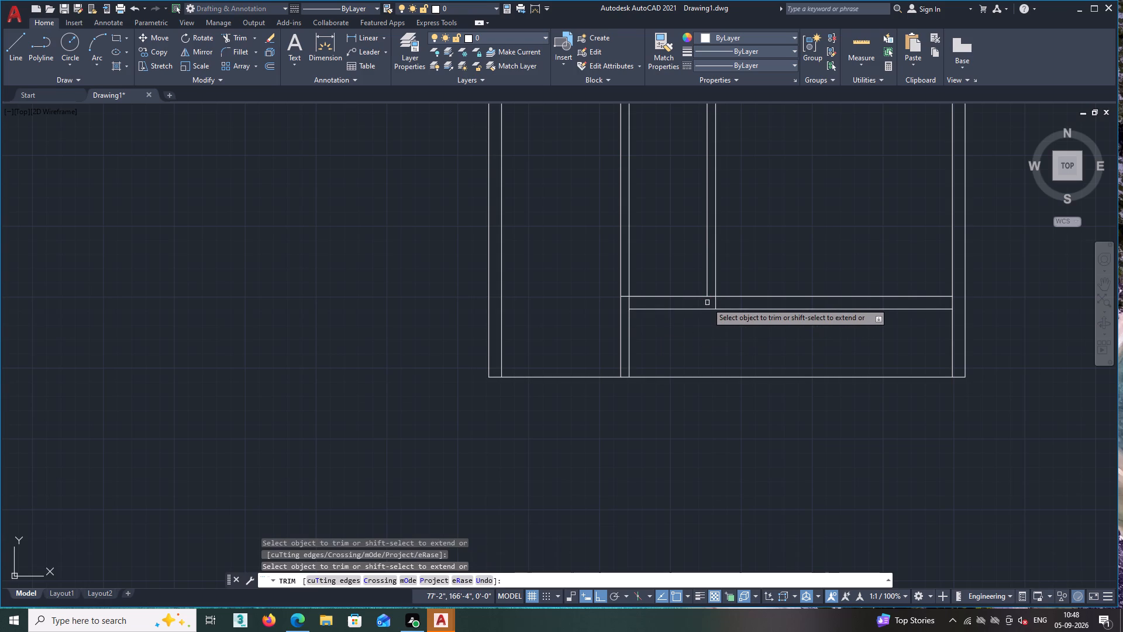
pyautogui.click(715, 303)
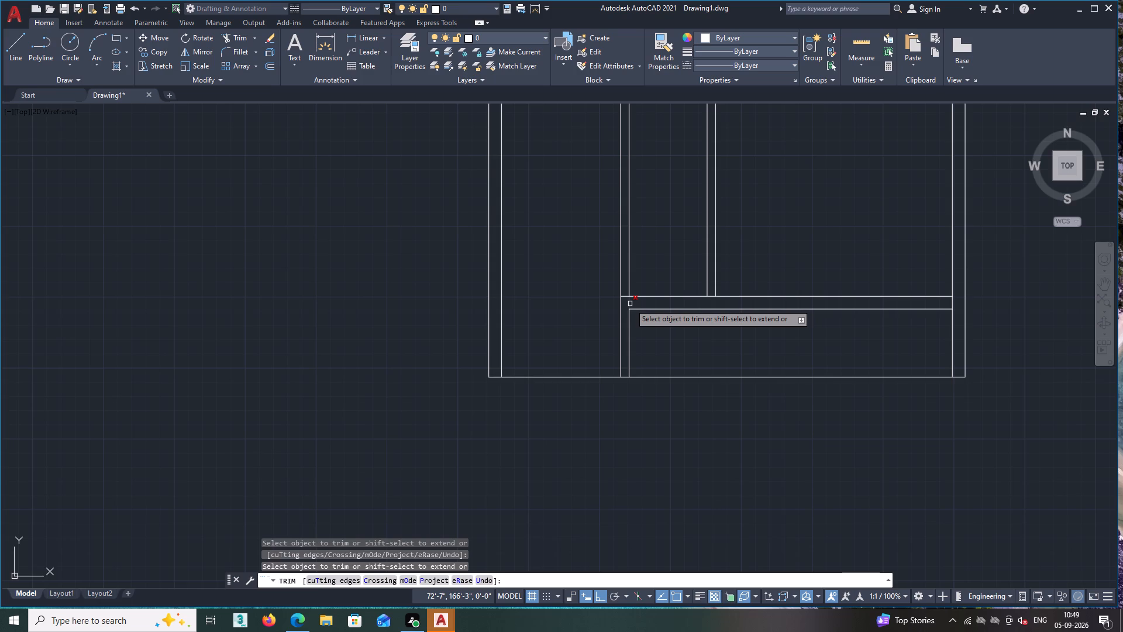
pyautogui.click(630, 304)
pyautogui.click(629, 334)
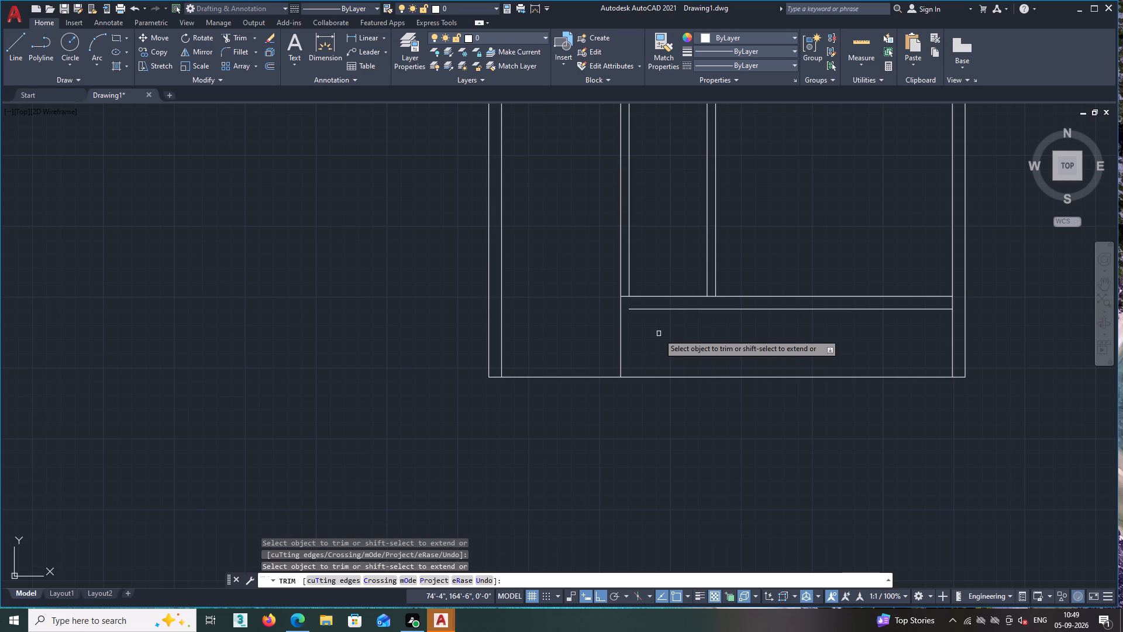
pyautogui.press('space')
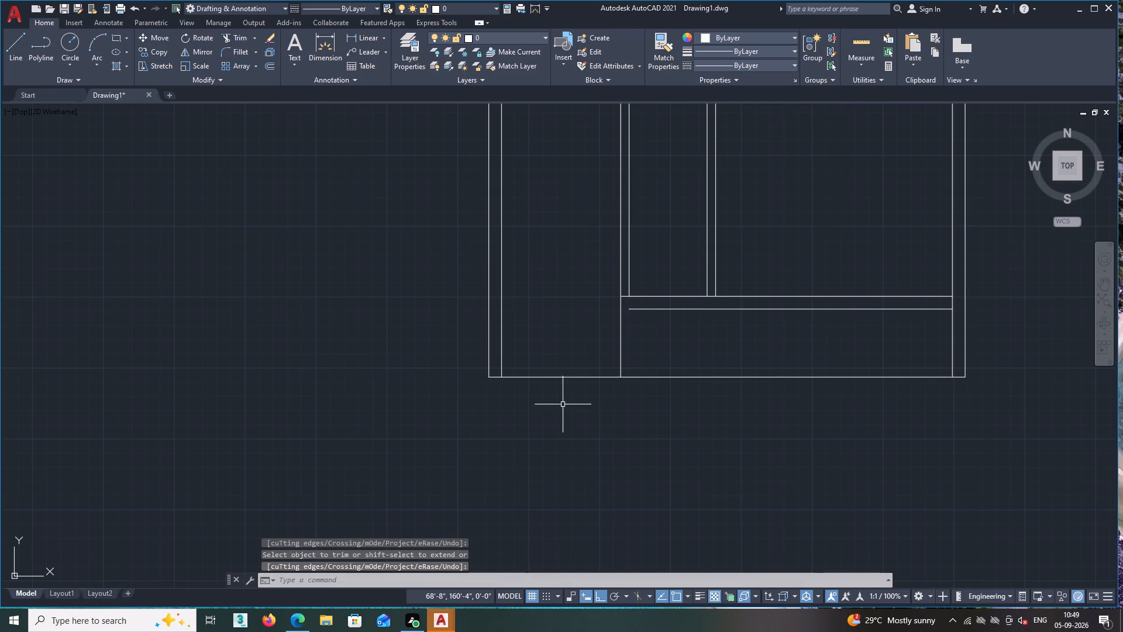
# Offset the left line of the vertical partition beside the lower-right room 9" to the right.
pyautogui.write('O')
pyautogui.press('space')
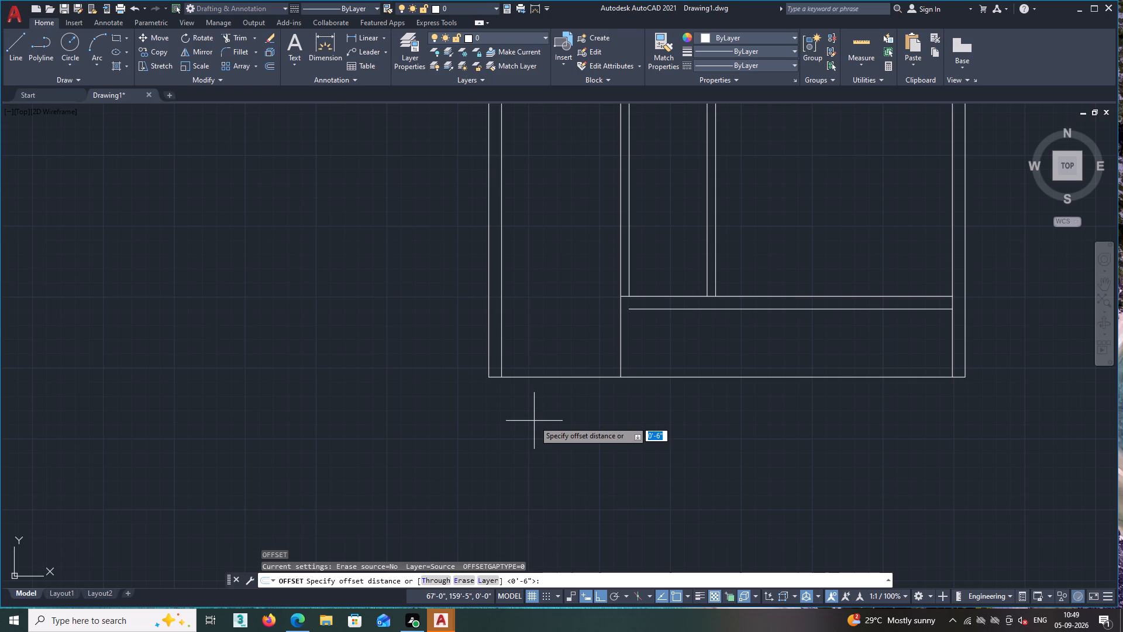
pyautogui.press('9')
pyautogui.hotkey('shift', '"')
pyautogui.press('Return')
pyautogui.click(621, 357)
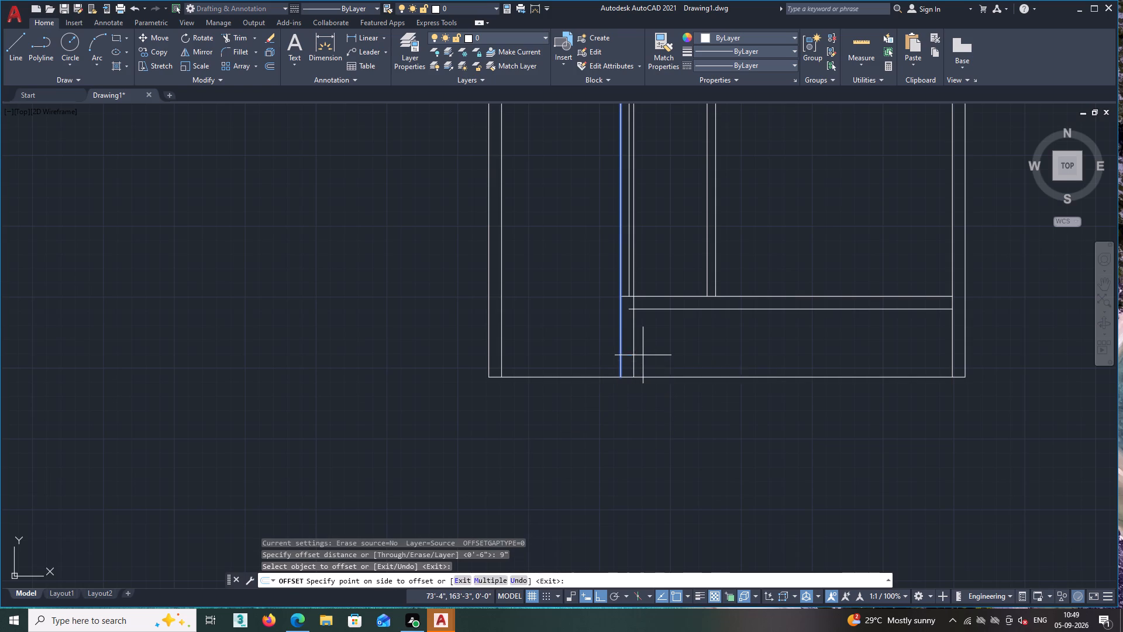
pyautogui.doubleClick(643, 355)
pyautogui.press('space')
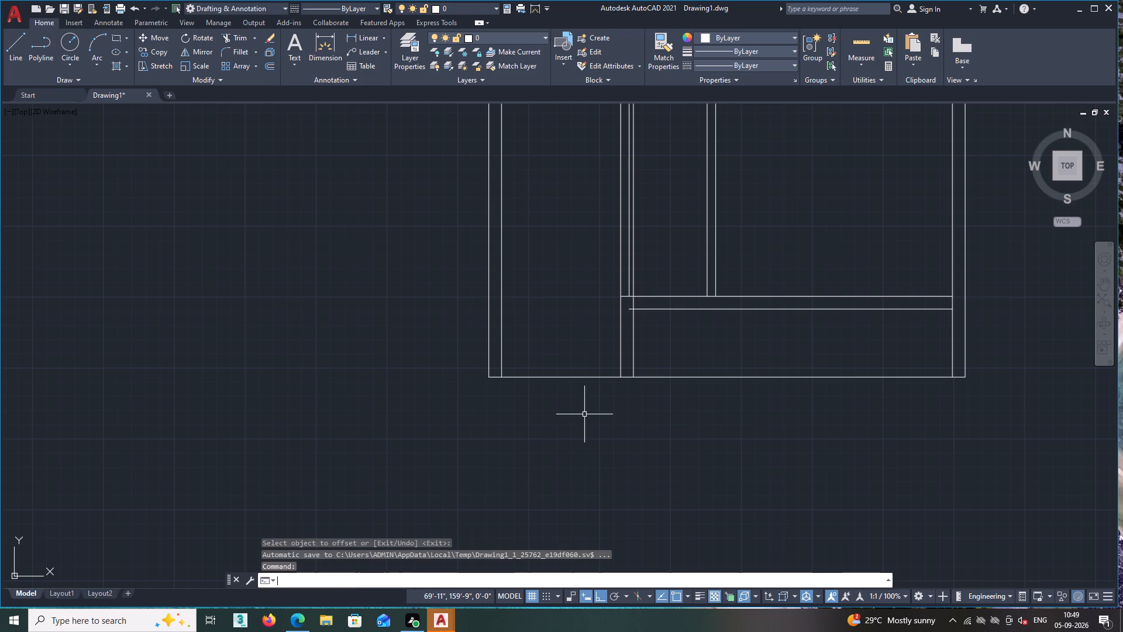
# Trim the bottom wall's lower-line stub left of the new 9" wall line, and that new line above the bottom wall.
pyautogui.write('TR')
pyautogui.press('space')
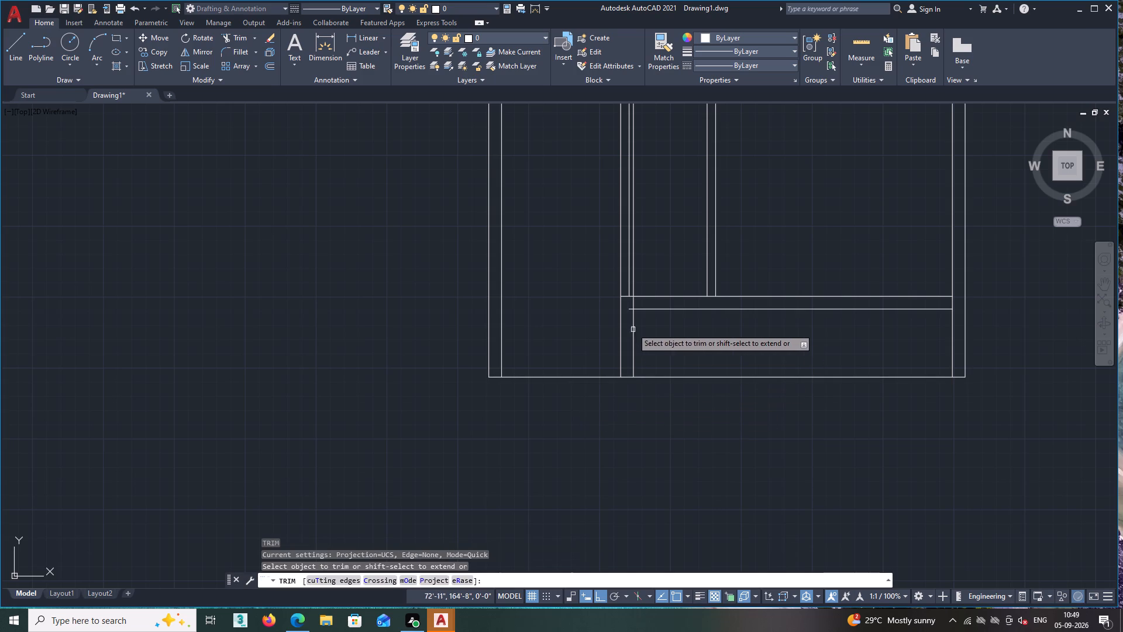
pyautogui.click(628, 311)
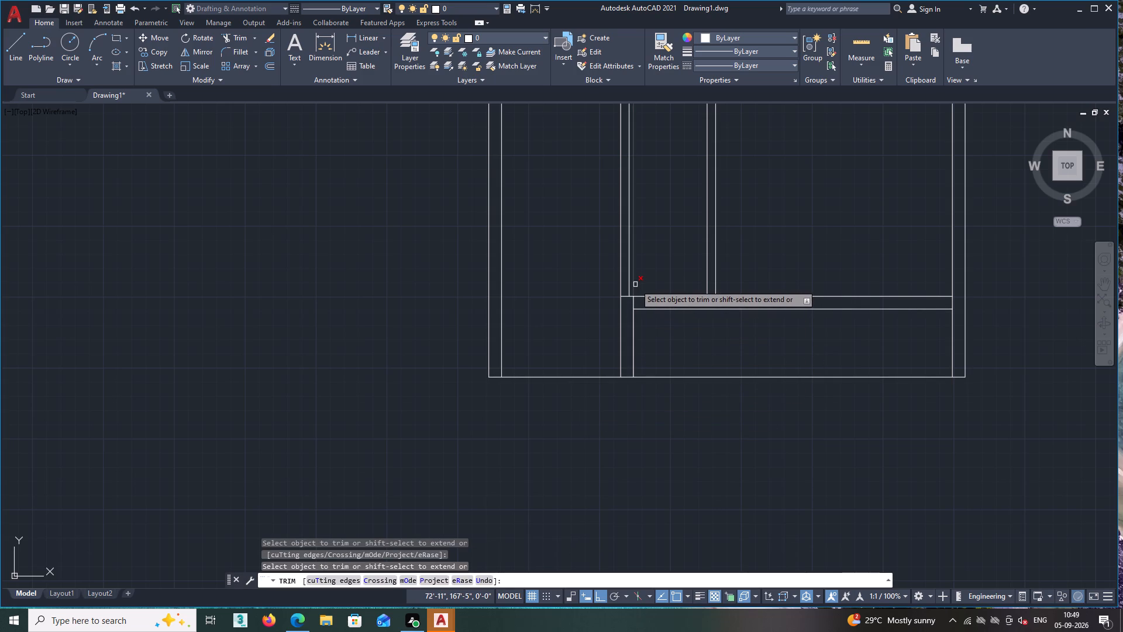
pyautogui.click(635, 284)
pyautogui.scroll(-1, 642, 279)
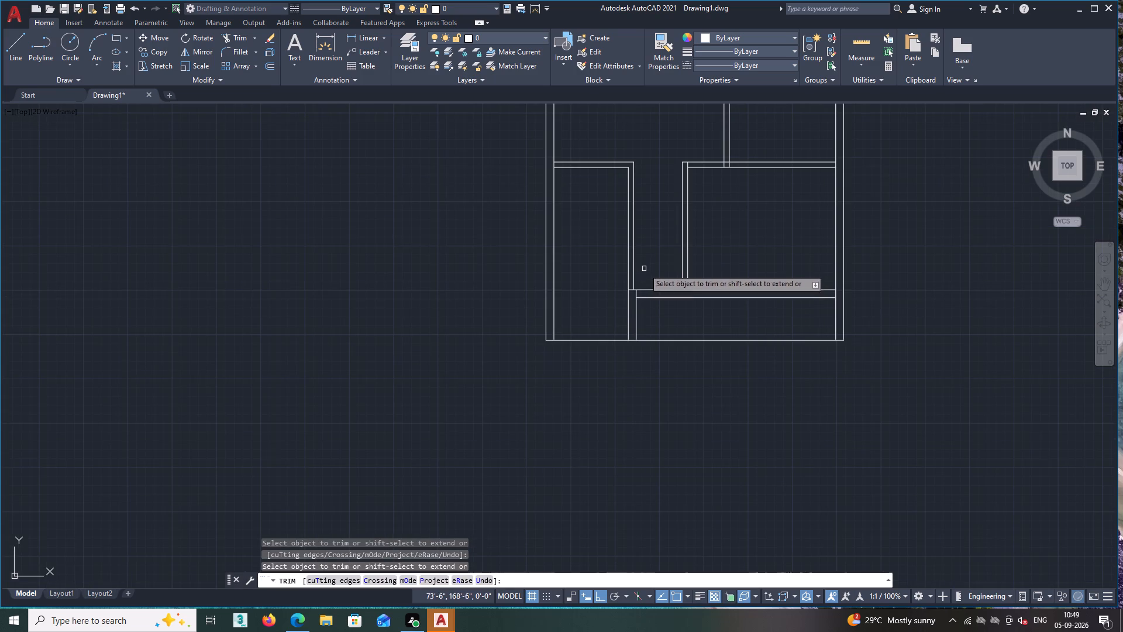
pyautogui.scroll(-1, 657, 223)
pyautogui.scroll(-1, 660, 164)
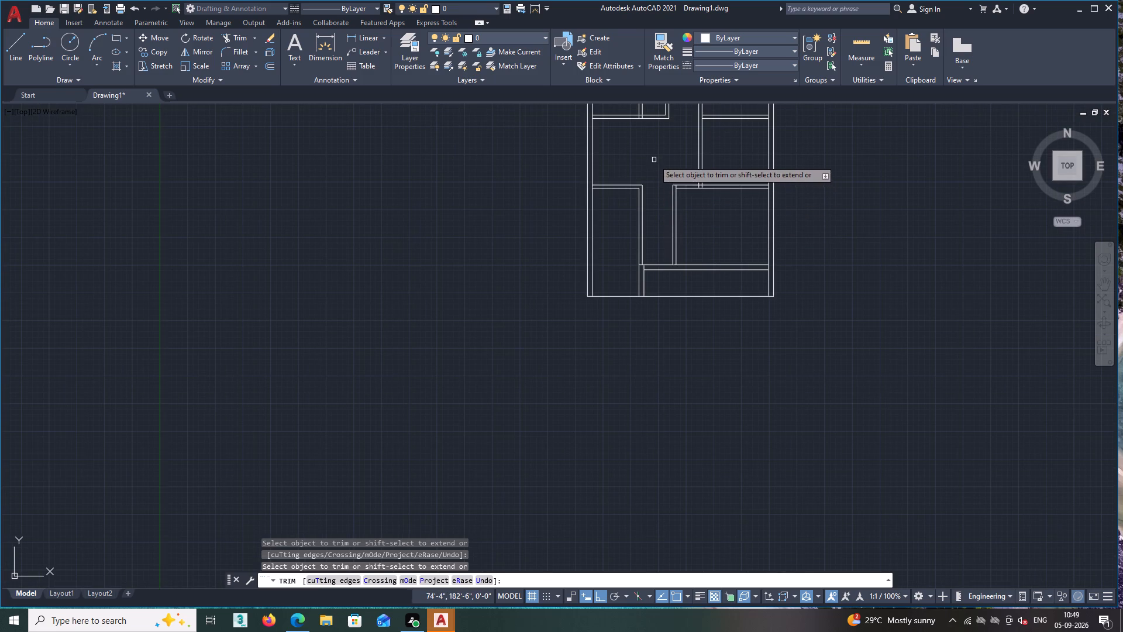
pyautogui.moveTo(654, 160); pyautogui.dragTo(617, 307, button='middle')
pyautogui.scroll(1, 617, 307)
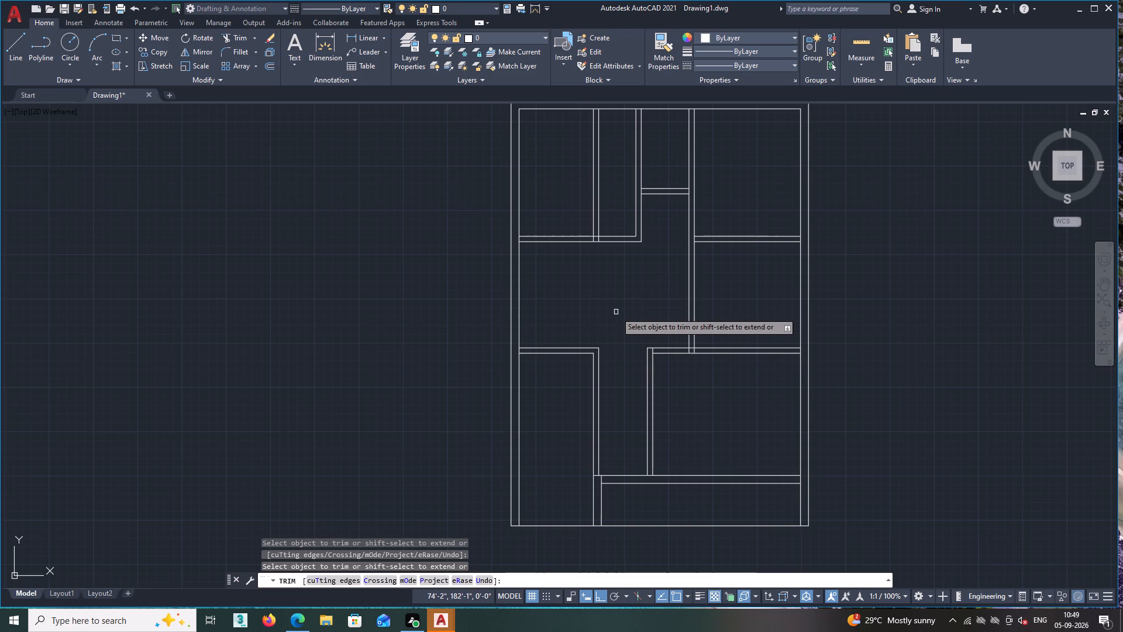
pyautogui.press('space')
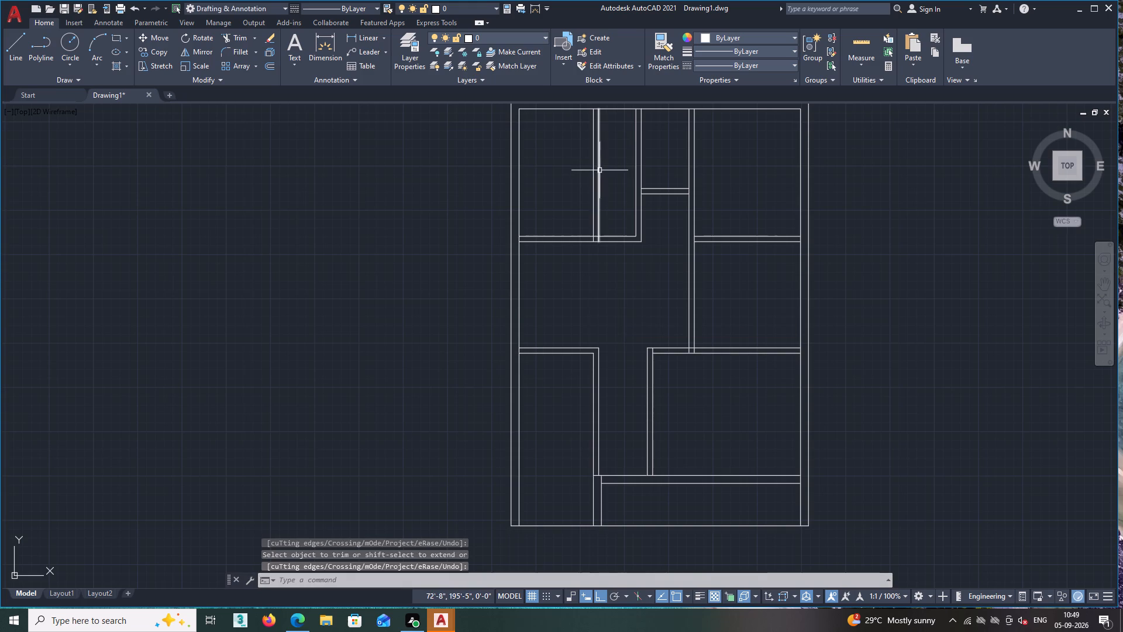
# Delete both lines of the vertical partition that divides the upper-left room.
pyautogui.click(599, 171)
pyautogui.click(592, 173)
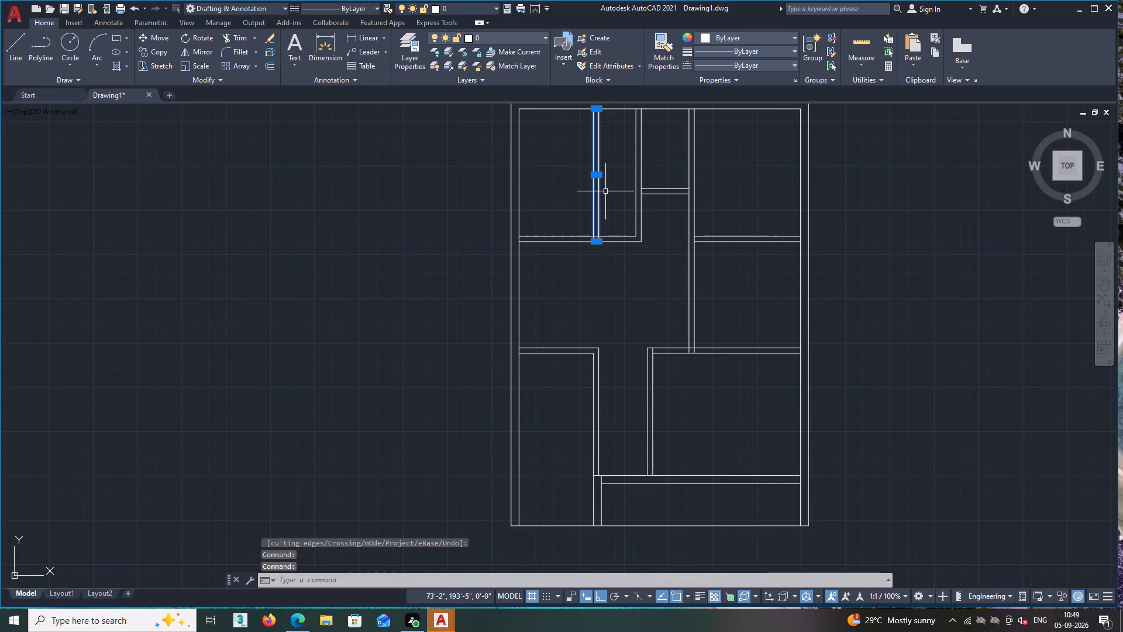
pyautogui.press('Delete')
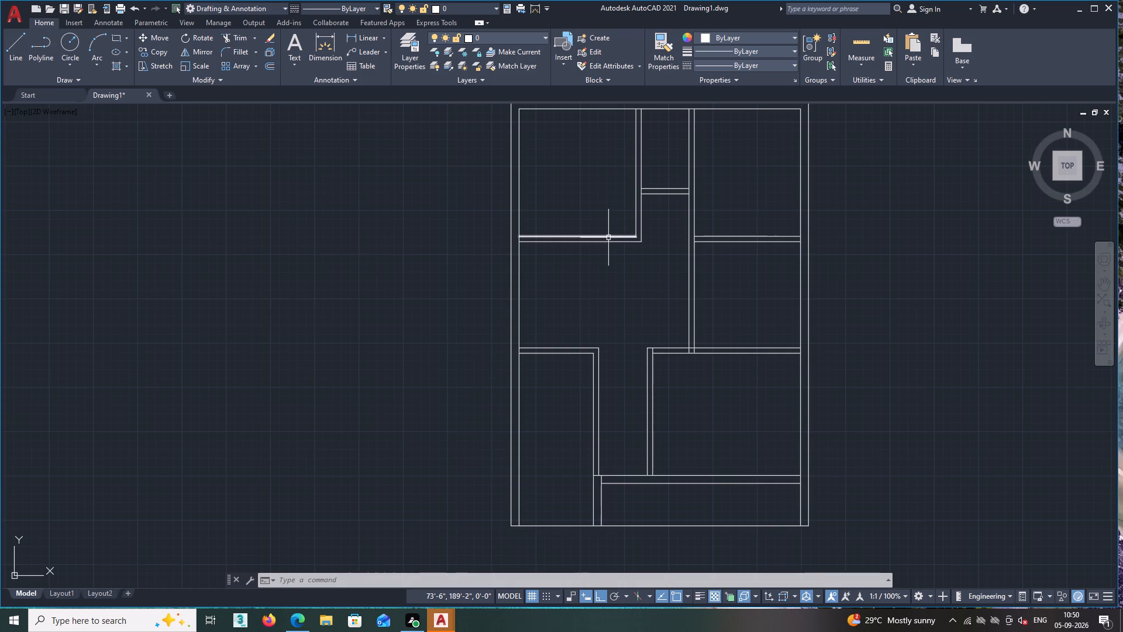
# Examine the overall room layout of the floor plan.
pyautogui.scroll(-1, 608, 238)
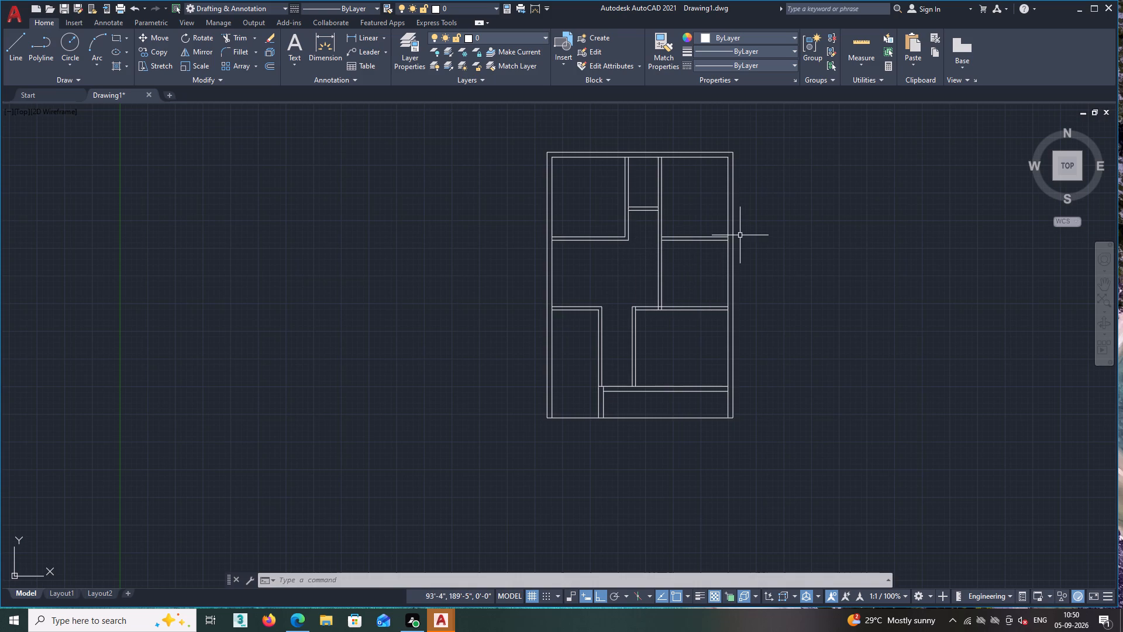
pyautogui.scroll(1, 740, 235)
pyautogui.scroll(-2, 740, 235)
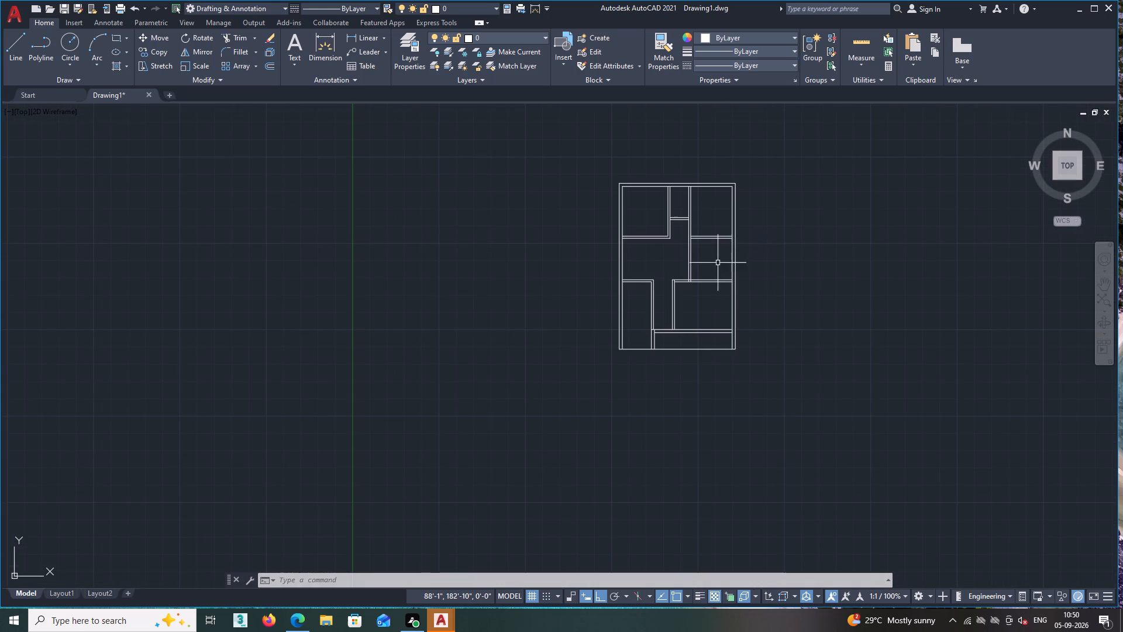
pyautogui.scroll(1, 718, 263)
pyautogui.scroll(-3, 678, 238)
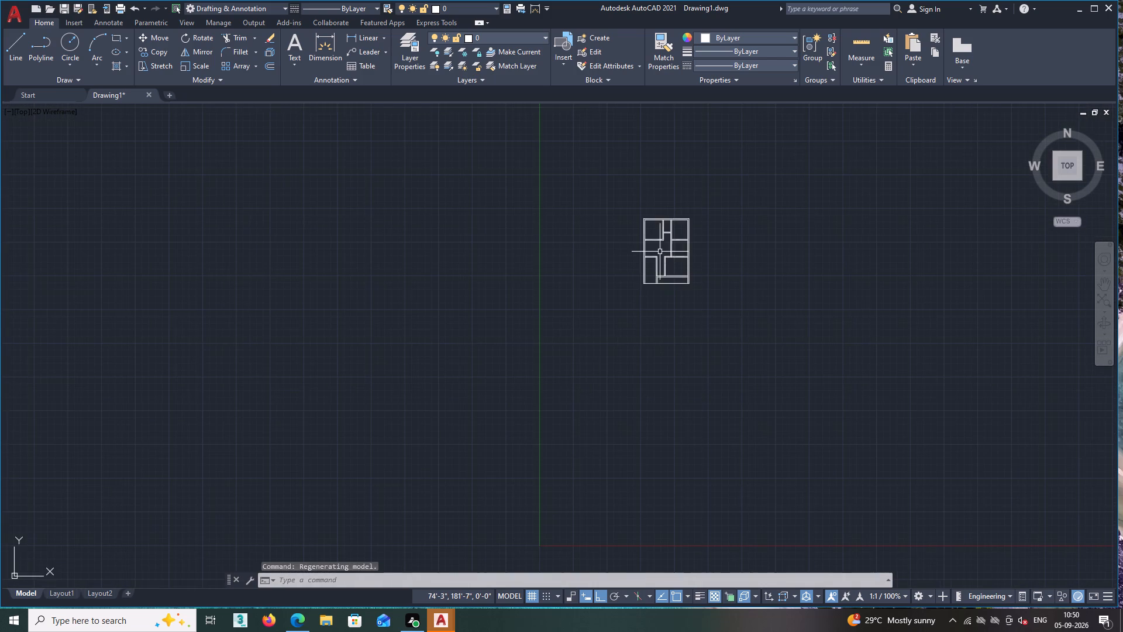
pyautogui.moveTo(660, 252); pyautogui.dragTo(492, 272, button='middle')
pyautogui.scroll(2, 491, 266)
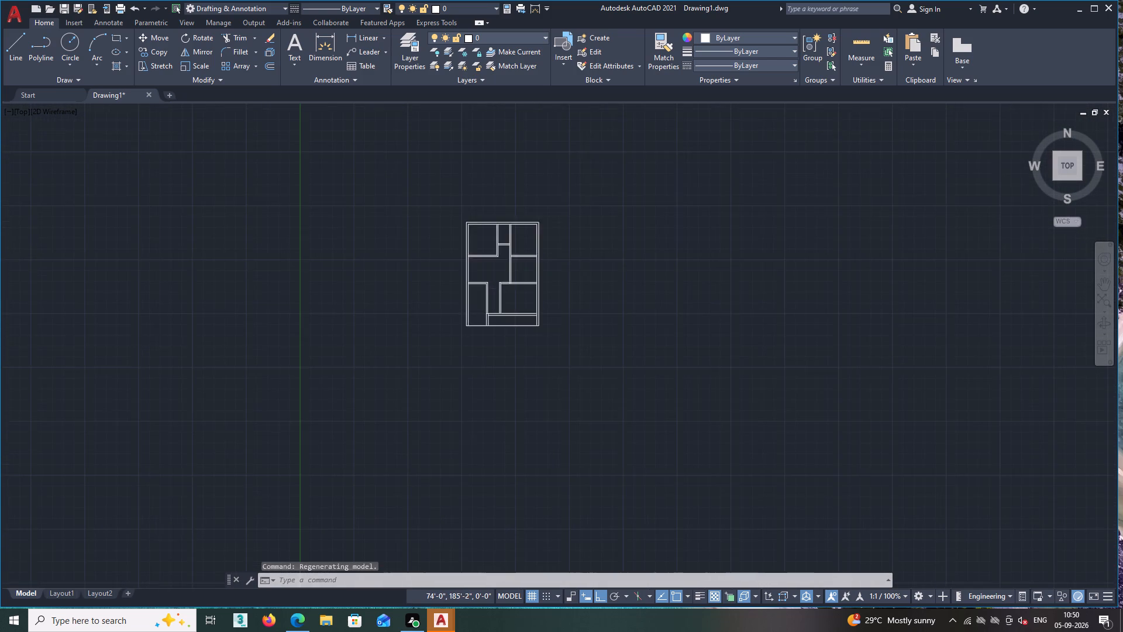
pyautogui.scroll(1, 490, 288)
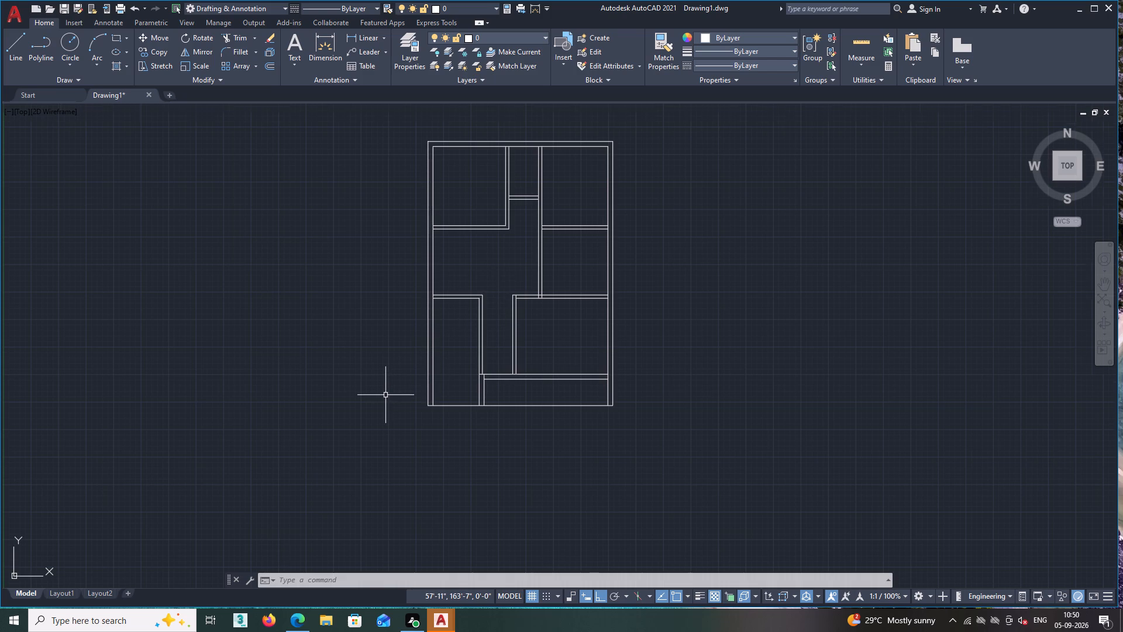
pyautogui.scroll(-1, 385, 395)
pyautogui.scroll(1, 383, 384)
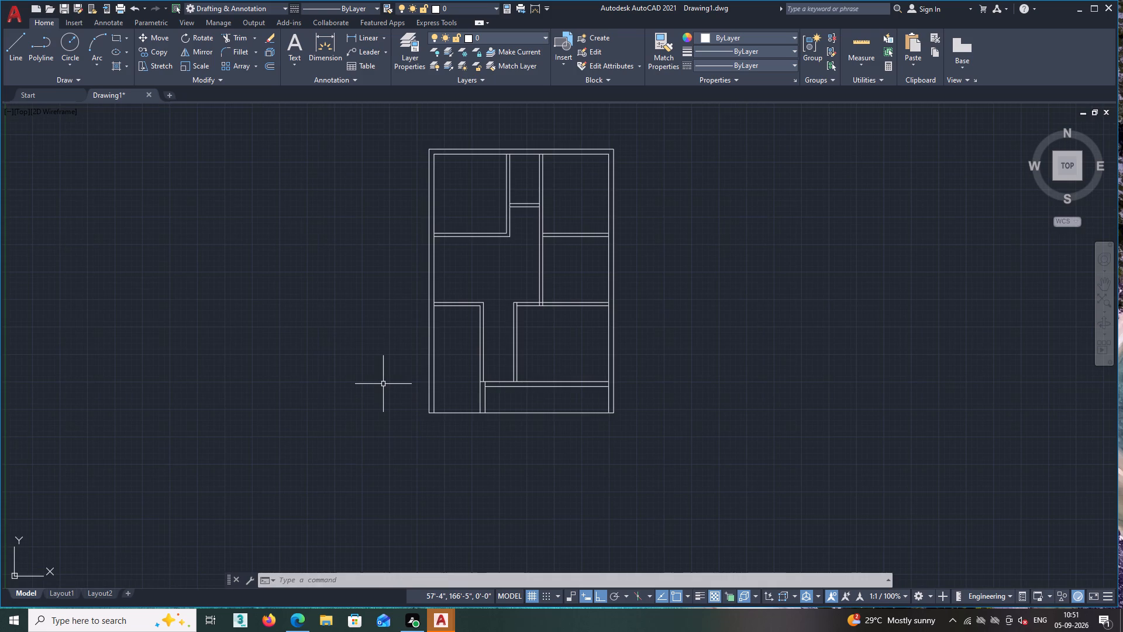
pyautogui.scroll(-1, 383, 384)
# Offset the upper line of the lower-right room's bottom wall 7' upward across the passage.
pyautogui.scroll(1, 383, 384)
pyautogui.scroll(1, 473, 391)
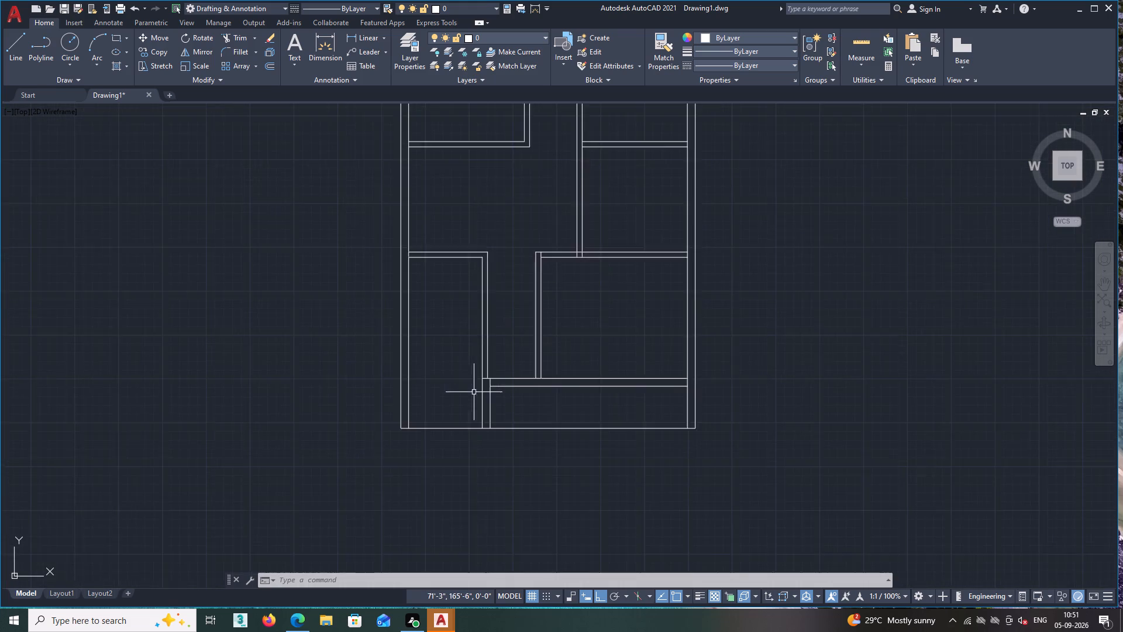
pyautogui.scroll(1, 476, 393)
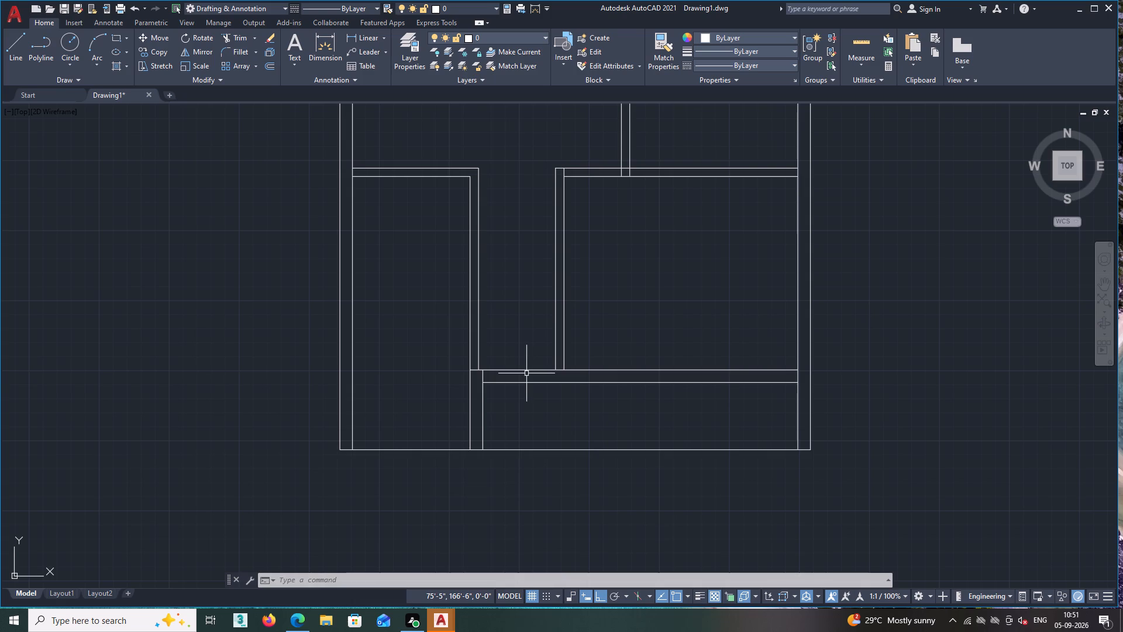
pyautogui.write('O')
pyautogui.press('space')
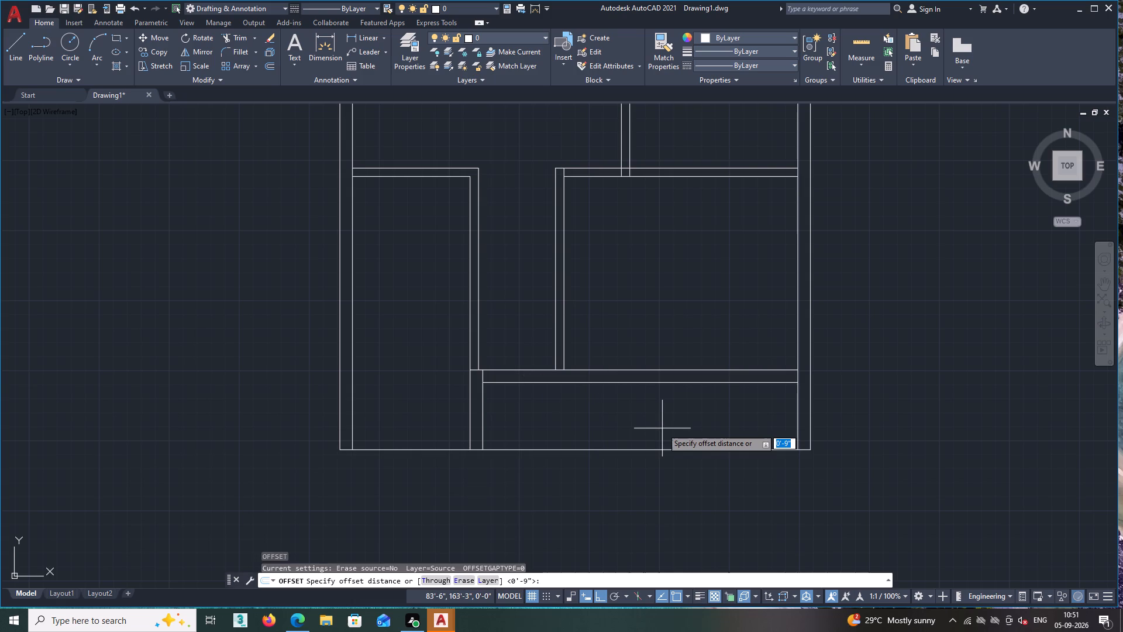
pyautogui.press('7')
pyautogui.press("'")
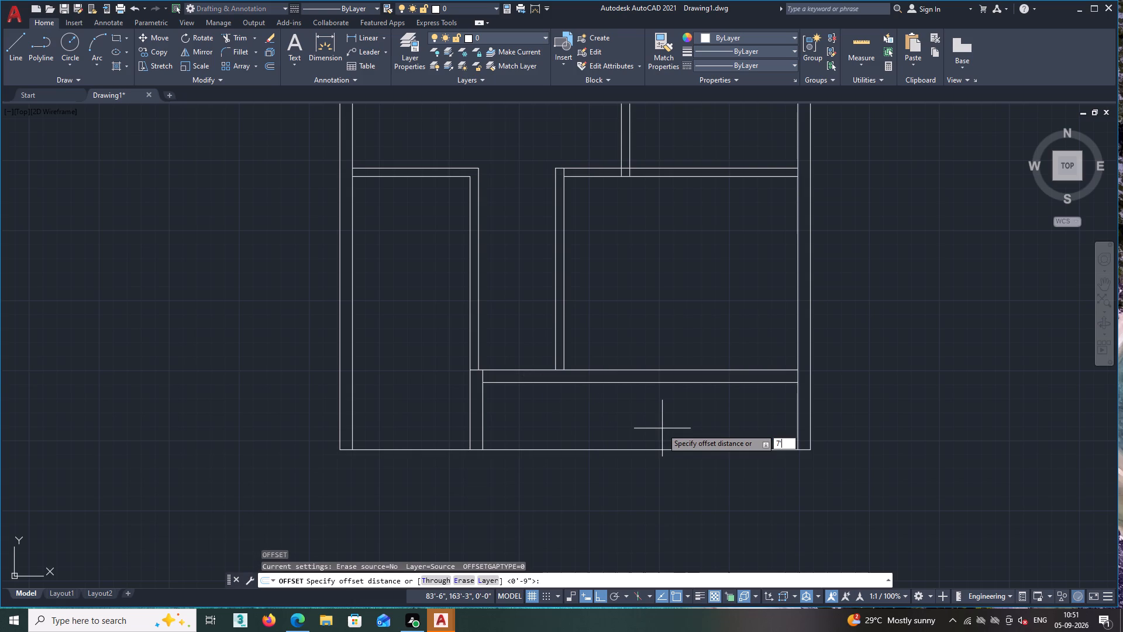
pyautogui.press('Return')
pyautogui.doubleClick(522, 369)
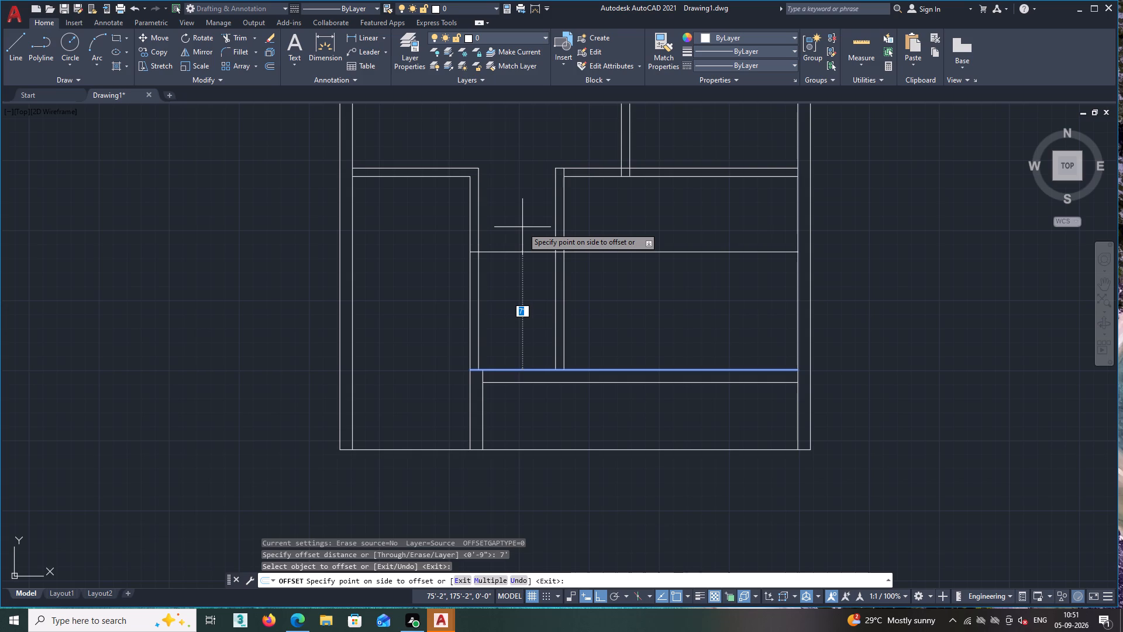
pyautogui.click(522, 227)
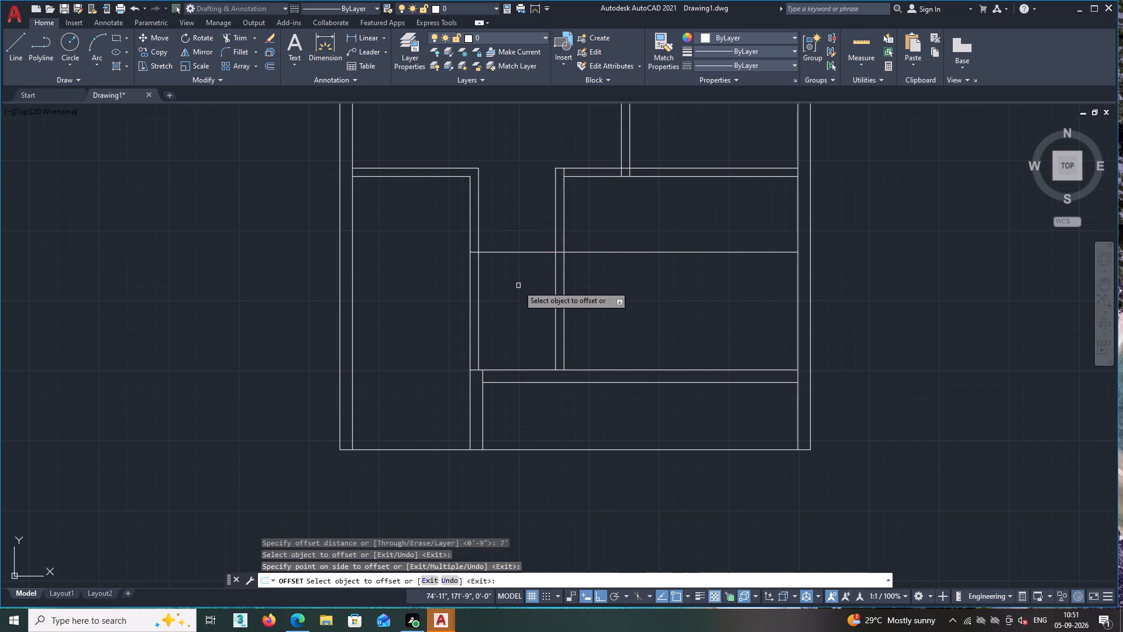
pyautogui.press('space')
# Trim the 7' offset line so it only spans the passage between the inner faces of the two vertical partitions.
pyautogui.write('TR')
pyautogui.press('space')
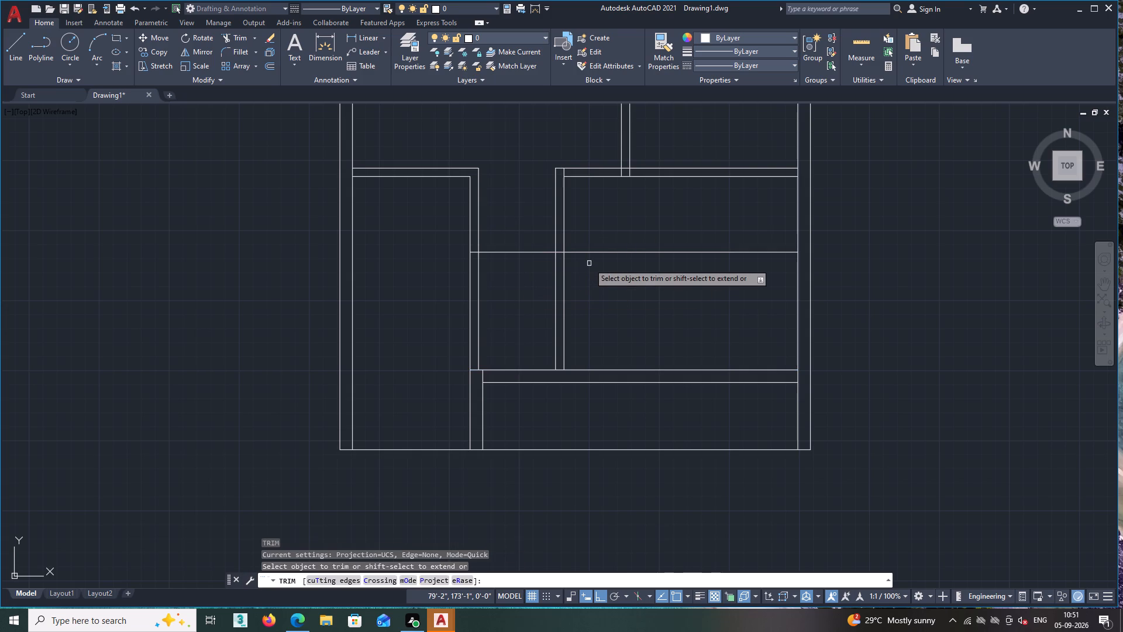
pyautogui.doubleClick(615, 253)
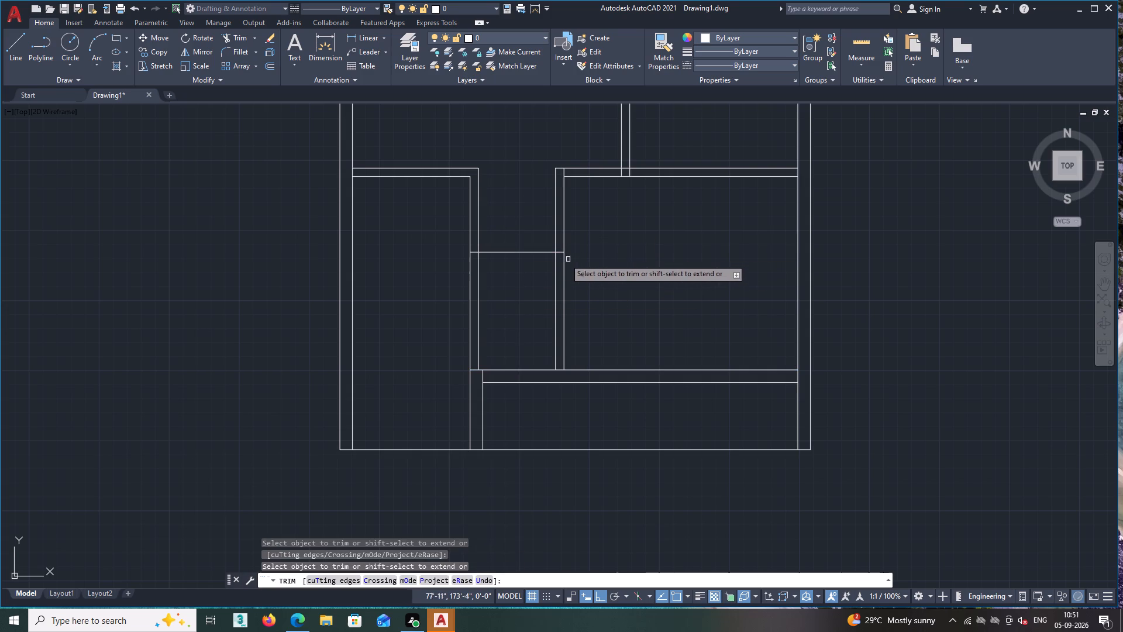
pyautogui.scroll(1, 475, 253)
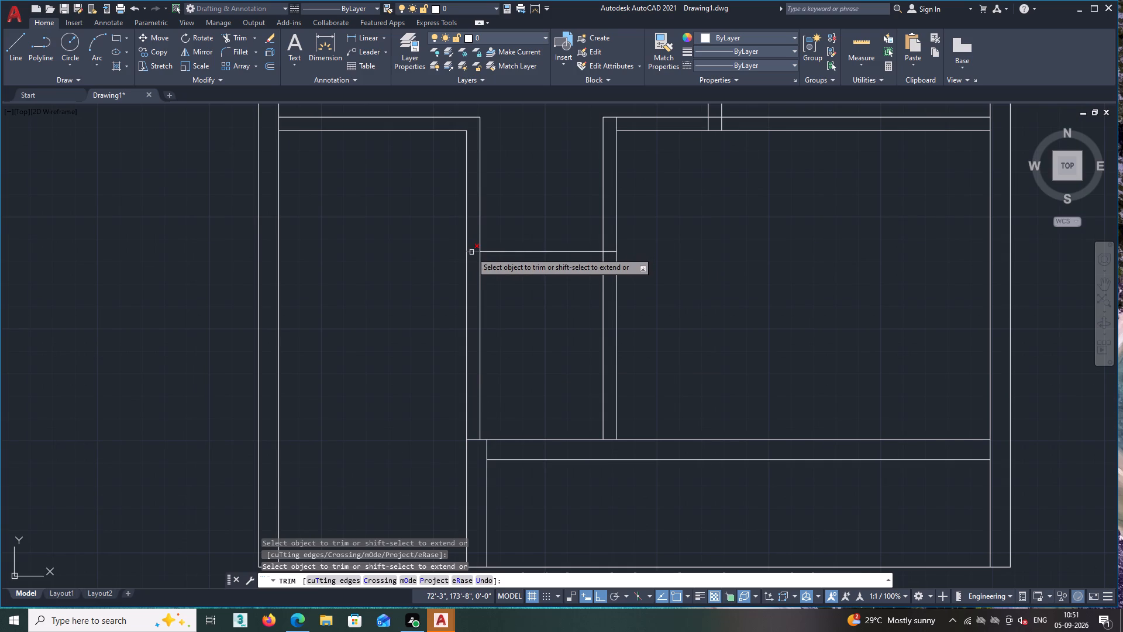
pyautogui.click(471, 252)
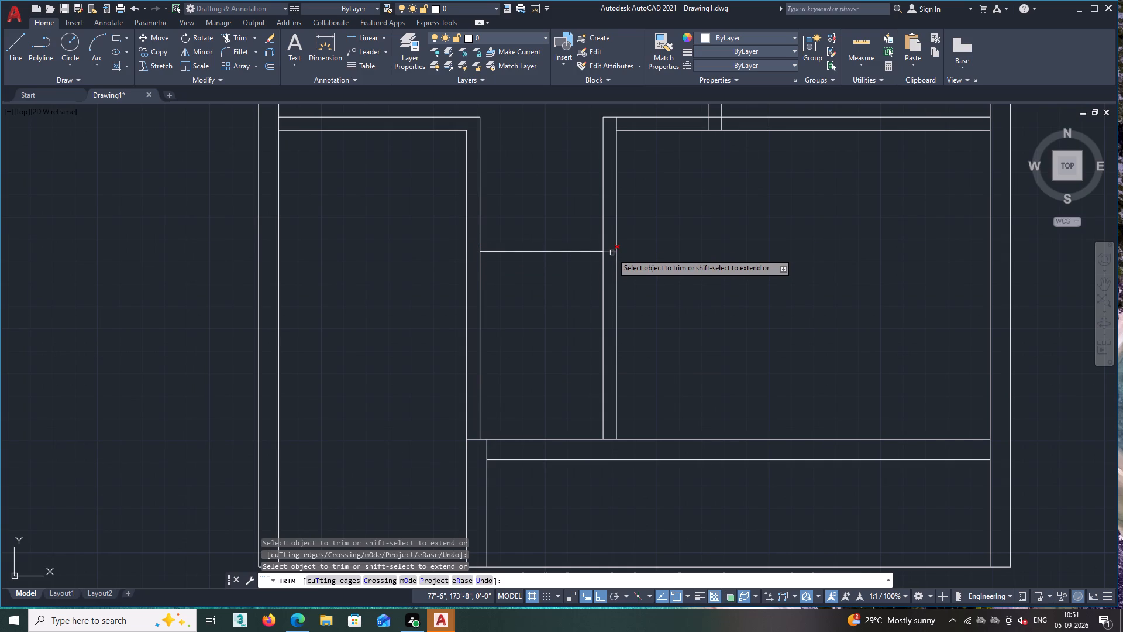
pyautogui.click(612, 253)
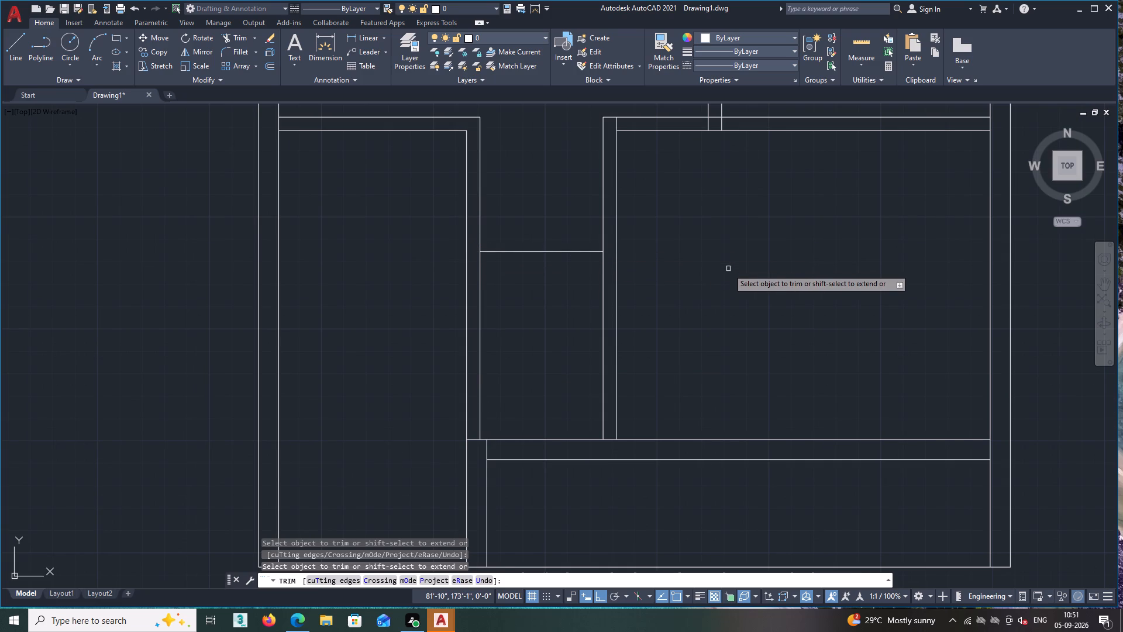
pyautogui.press('Escape')
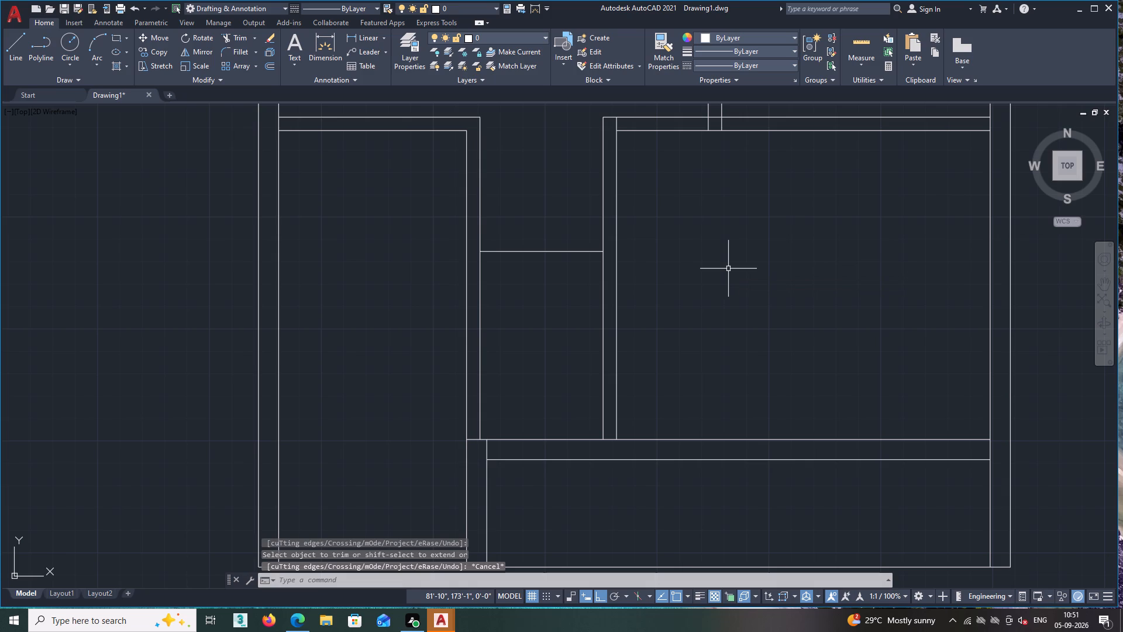
# Offset the passage's new cross line 6" upward to form a partition wall.
pyautogui.write('O 6')
pyautogui.hotkey('shift', '"')
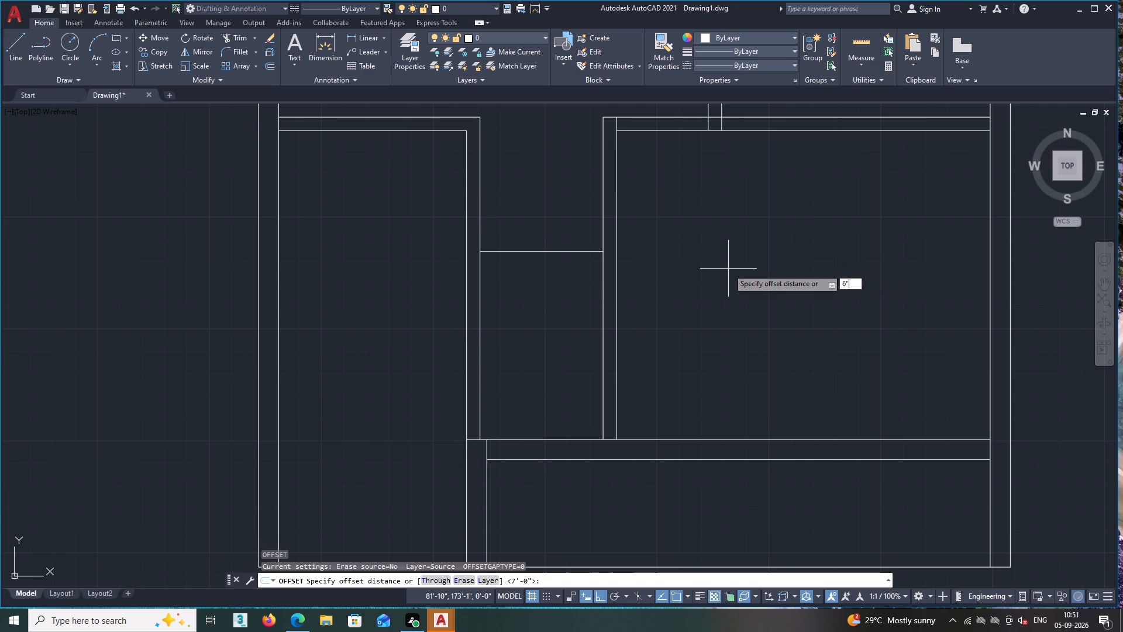
pyautogui.press('Return')
pyautogui.click(576, 251)
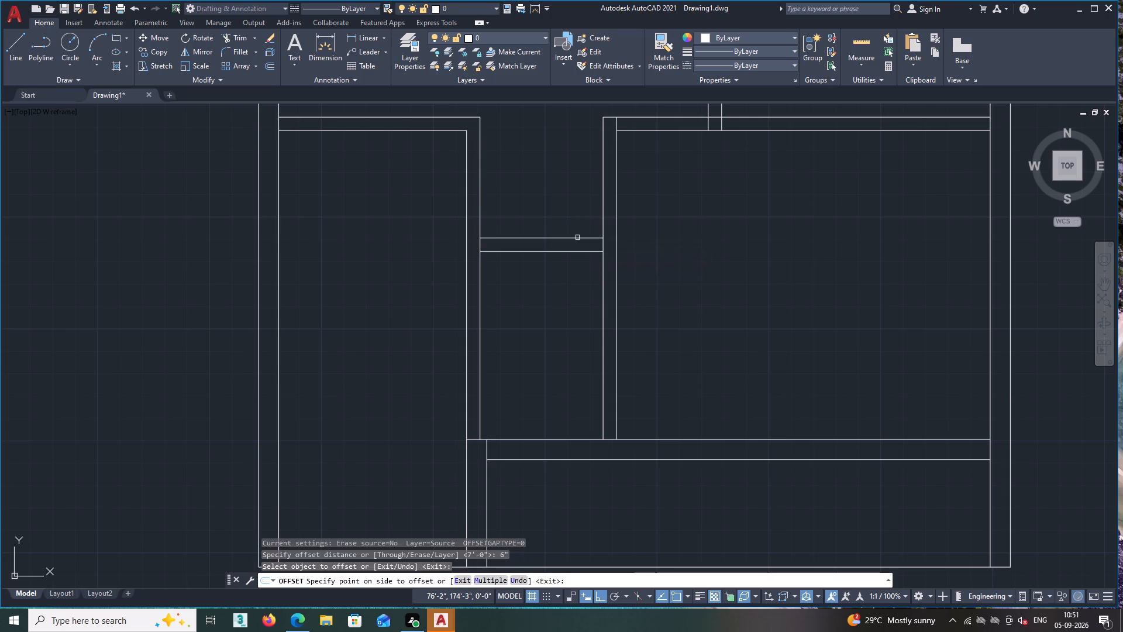
pyautogui.click(577, 238)
pyautogui.scroll(-1, 673, 256)
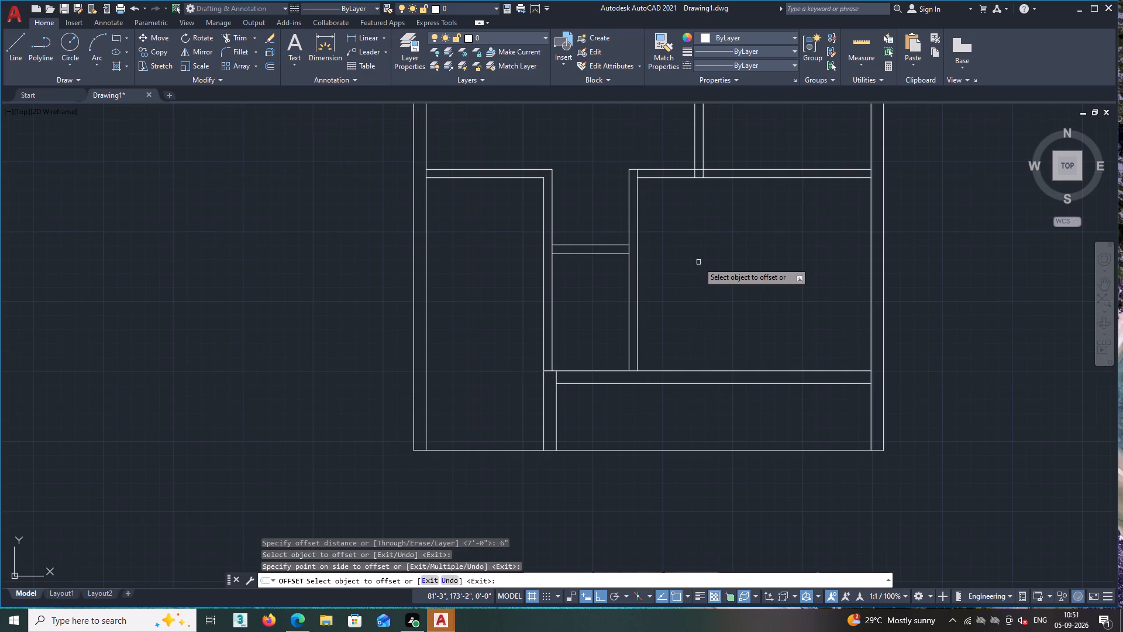
pyautogui.press('space')
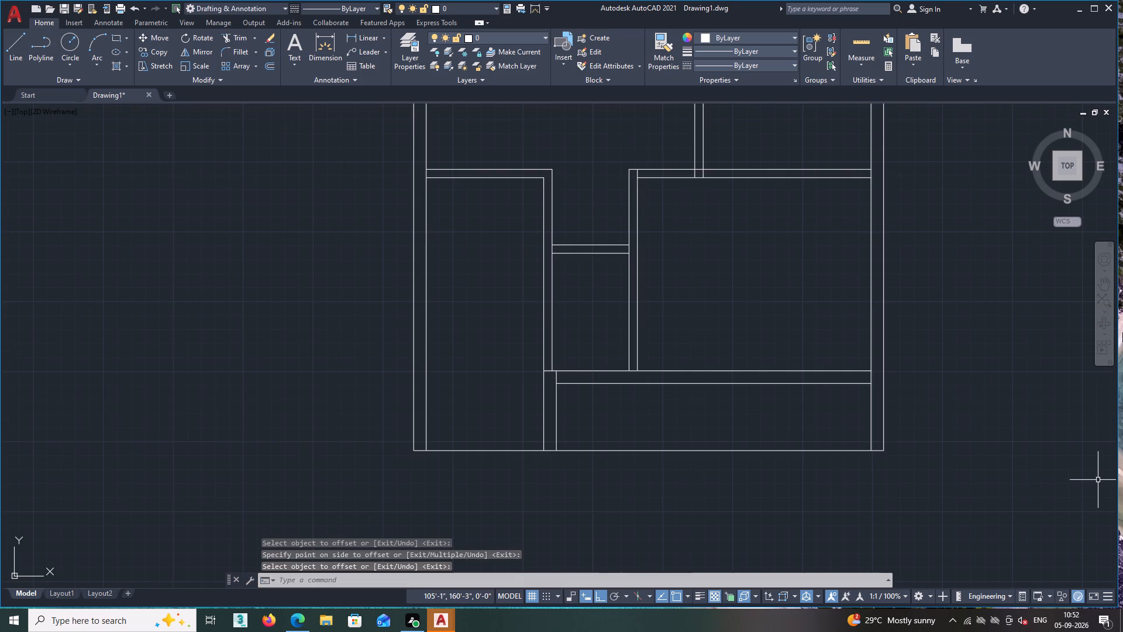
# Measure the small room enclosed below the passage's new cross partition.
pyautogui.click(863, 40)
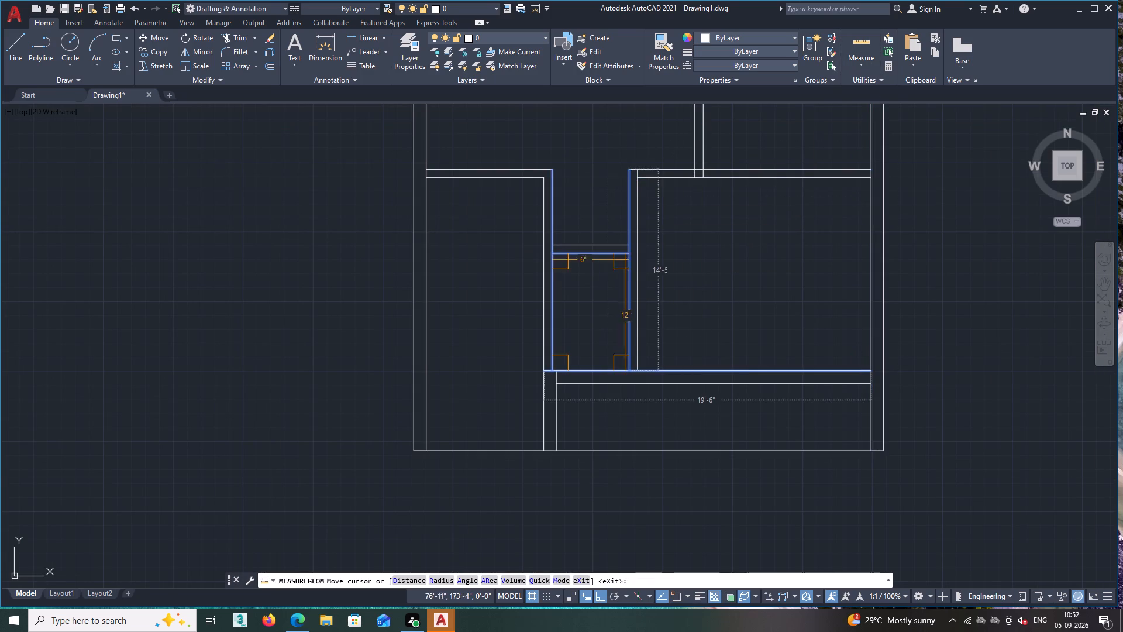
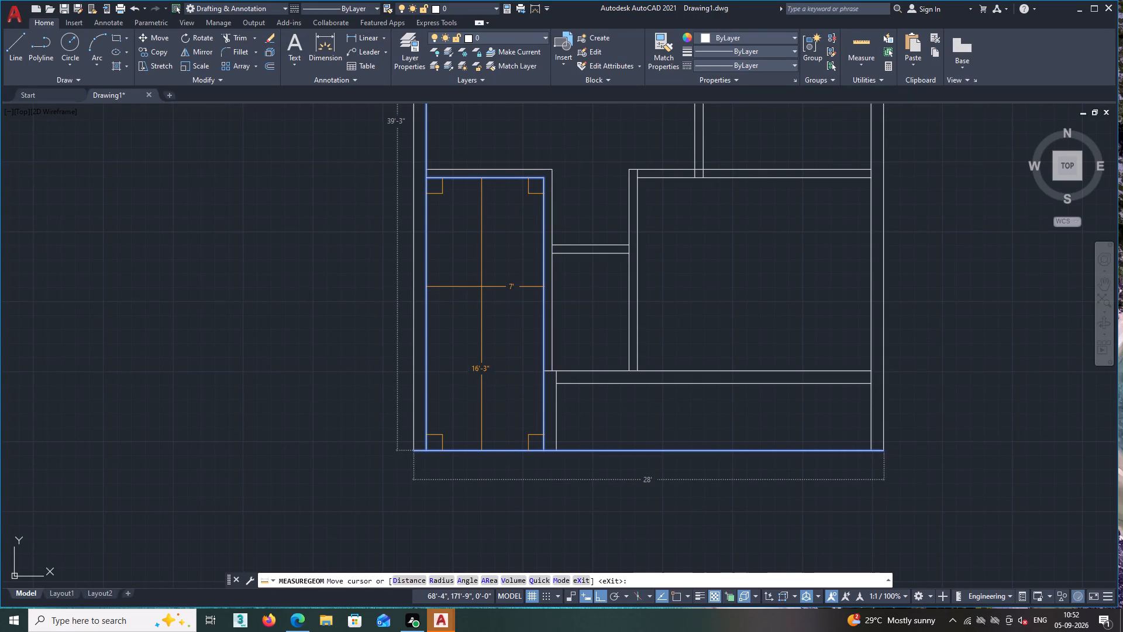
# Offset the plan's bottom outer line 9" upward to form the inner face of the bottom outer wall.
pyautogui.press('Escape')
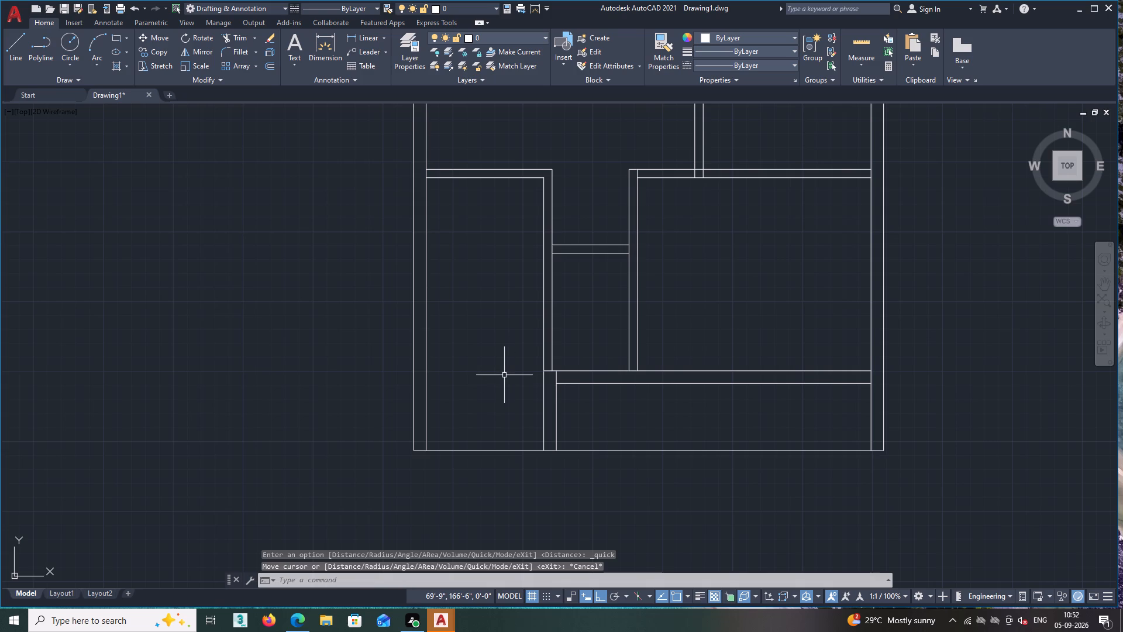
pyautogui.write('O')
pyautogui.press('space')
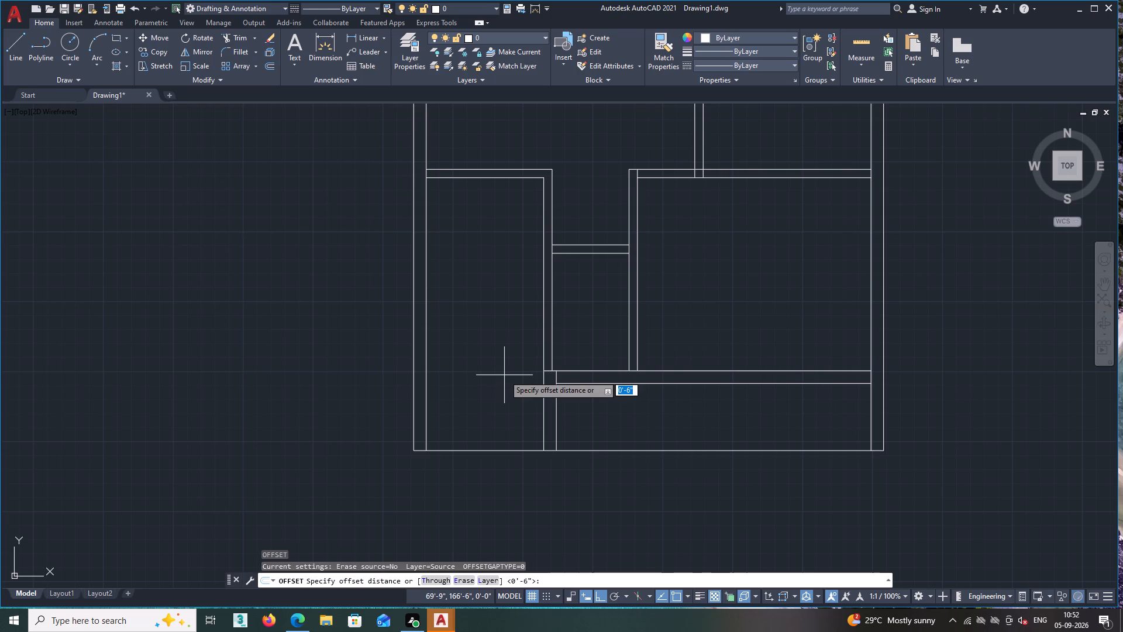
pyautogui.press('9')
pyautogui.press("'")
pyautogui.press('BackSpace')
pyautogui.hotkey('shift', '"')
pyautogui.press('Return')
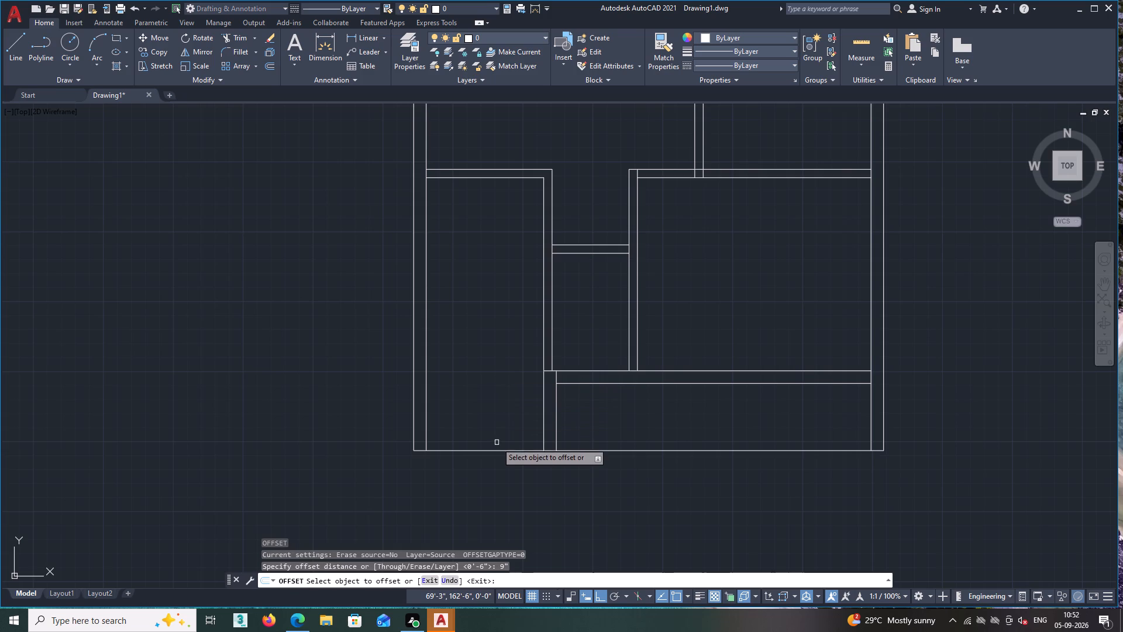
pyautogui.click(498, 451)
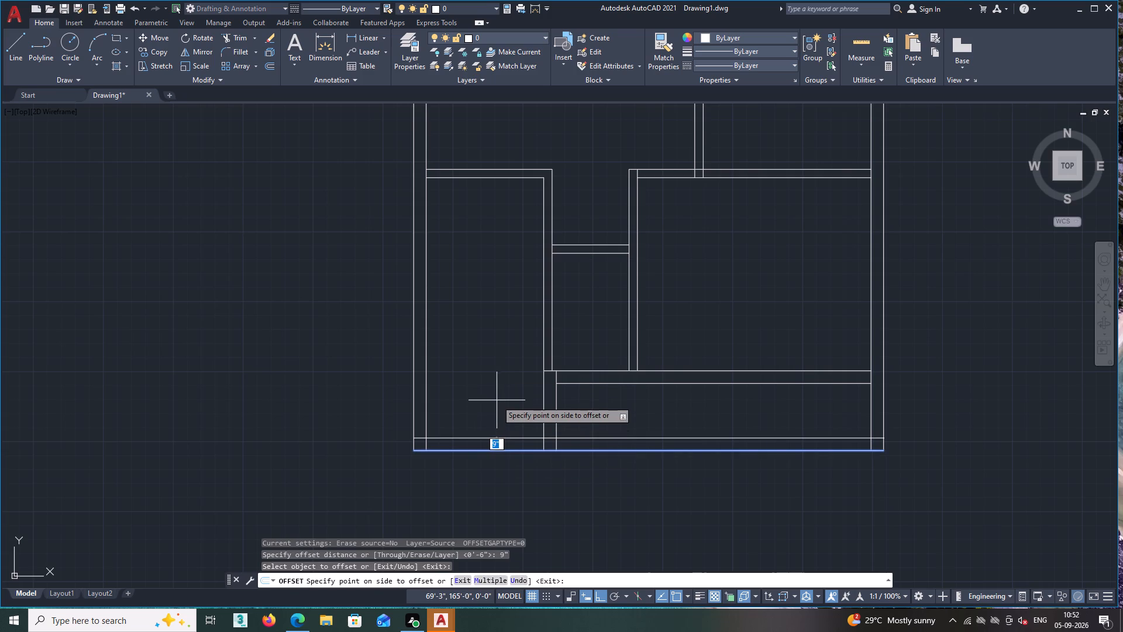
pyautogui.doubleClick(497, 377)
pyautogui.press('Escape')
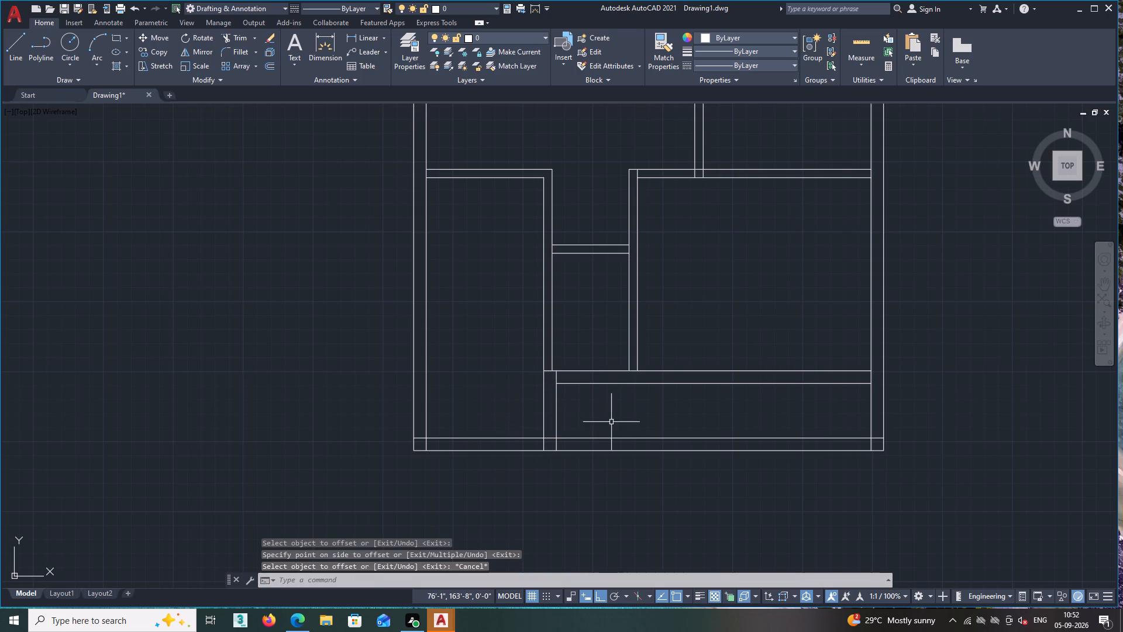
# Trim the 9" offset line to span only the lower-left room, and trim the overlapping wall lines at that room's bottom corners.
pyautogui.scroll(1, 612, 422)
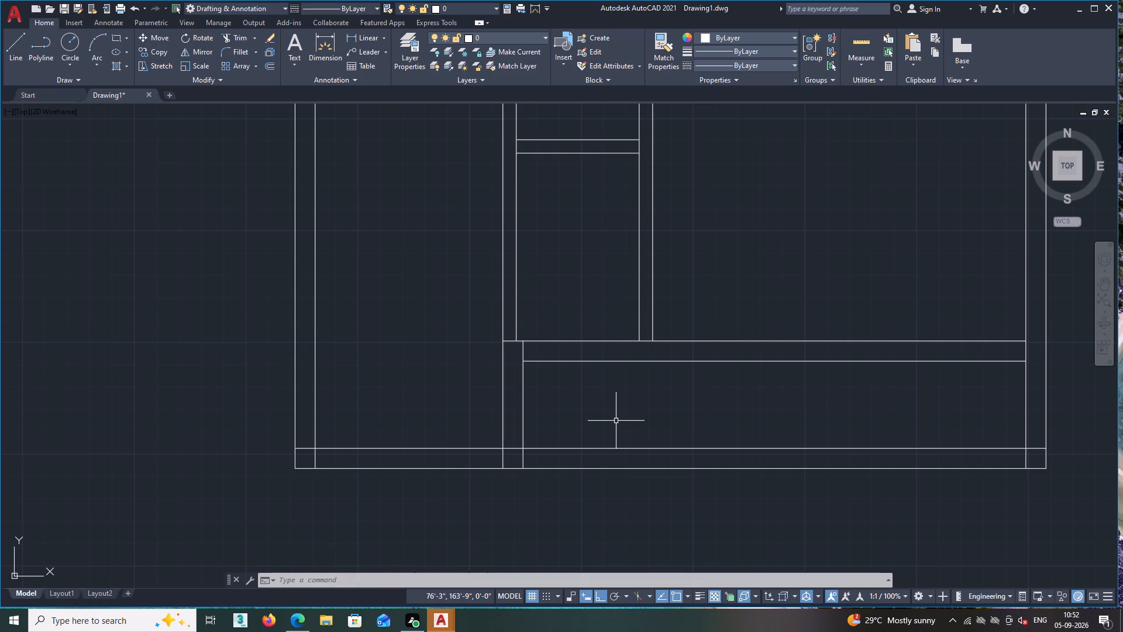
pyautogui.write('TR')
pyautogui.press('space')
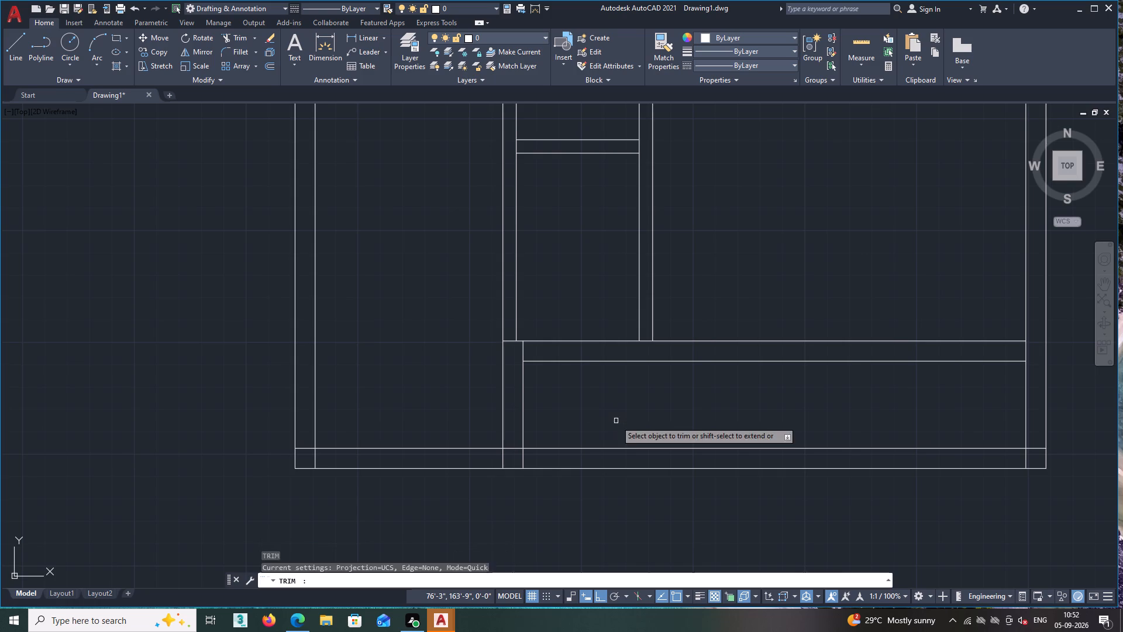
pyautogui.click(634, 449)
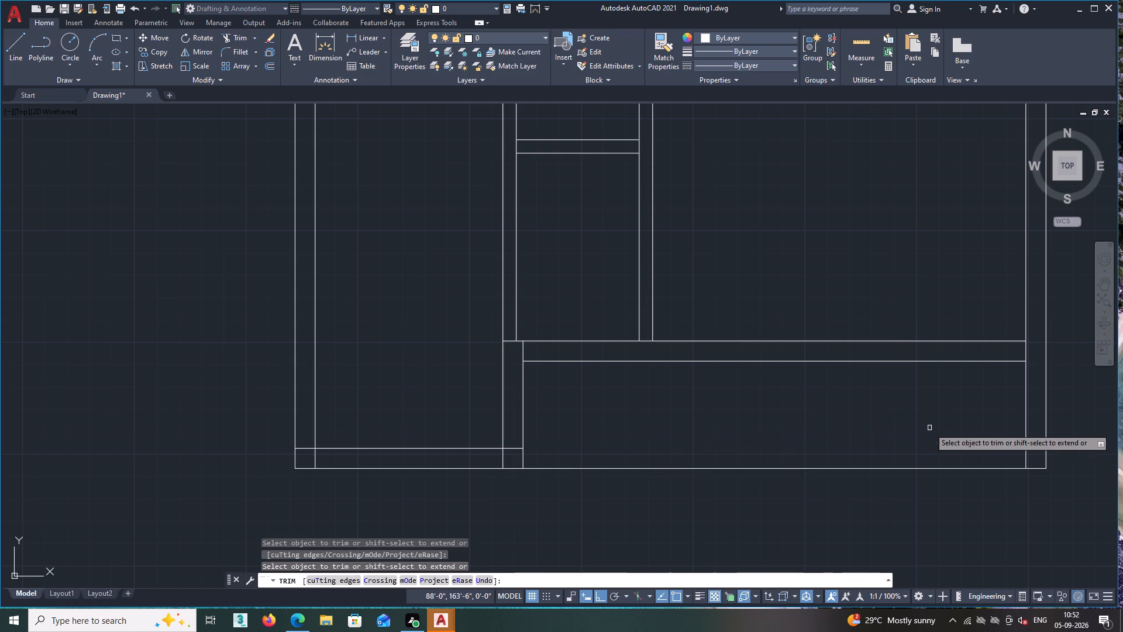
pyautogui.click(1036, 449)
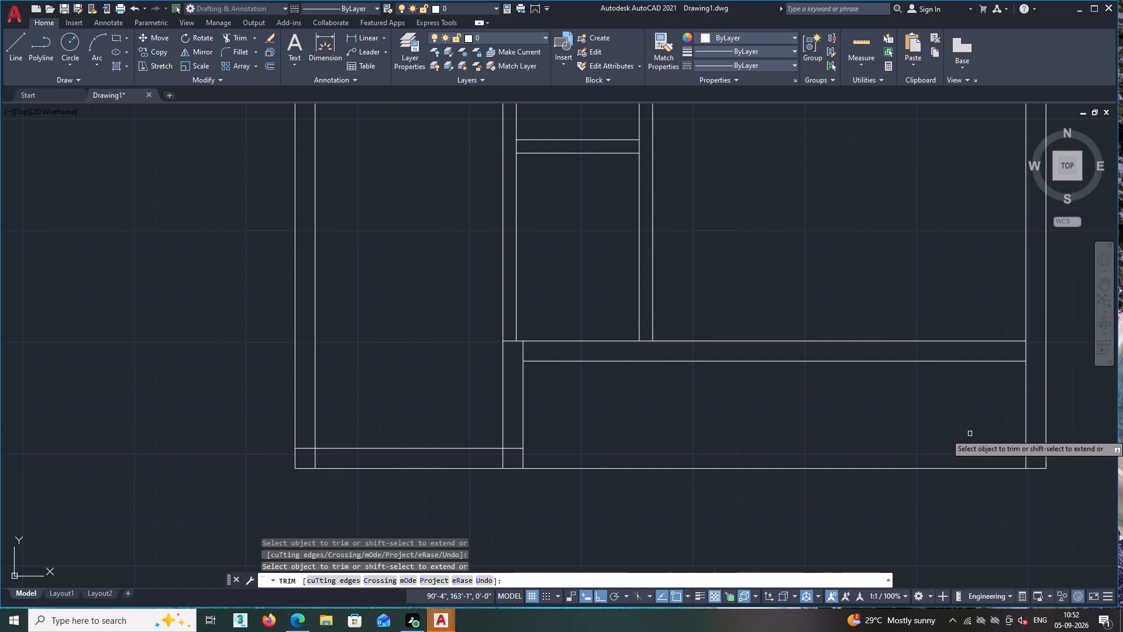
pyautogui.scroll(-1, 838, 425)
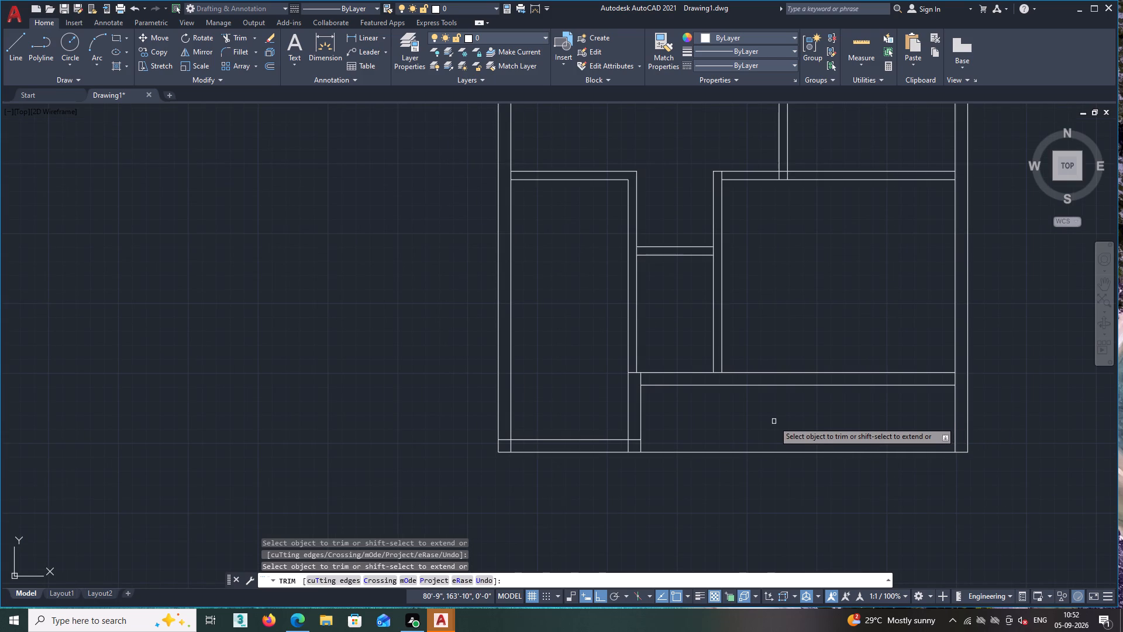
pyautogui.click(635, 441)
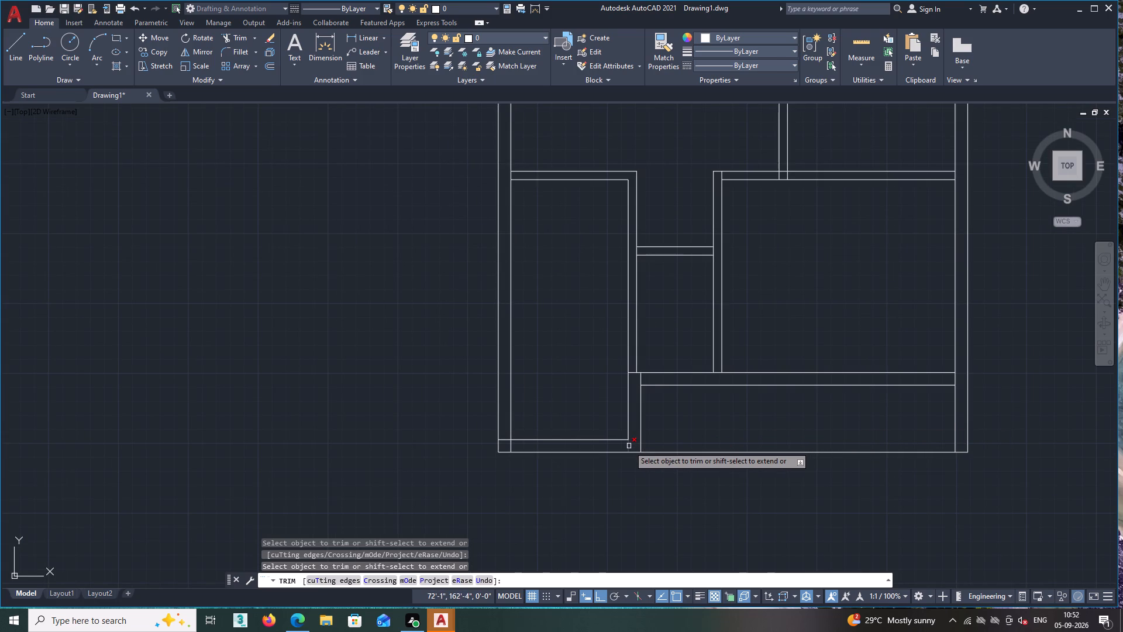
pyautogui.click(629, 446)
pyautogui.click(506, 440)
pyautogui.click(511, 444)
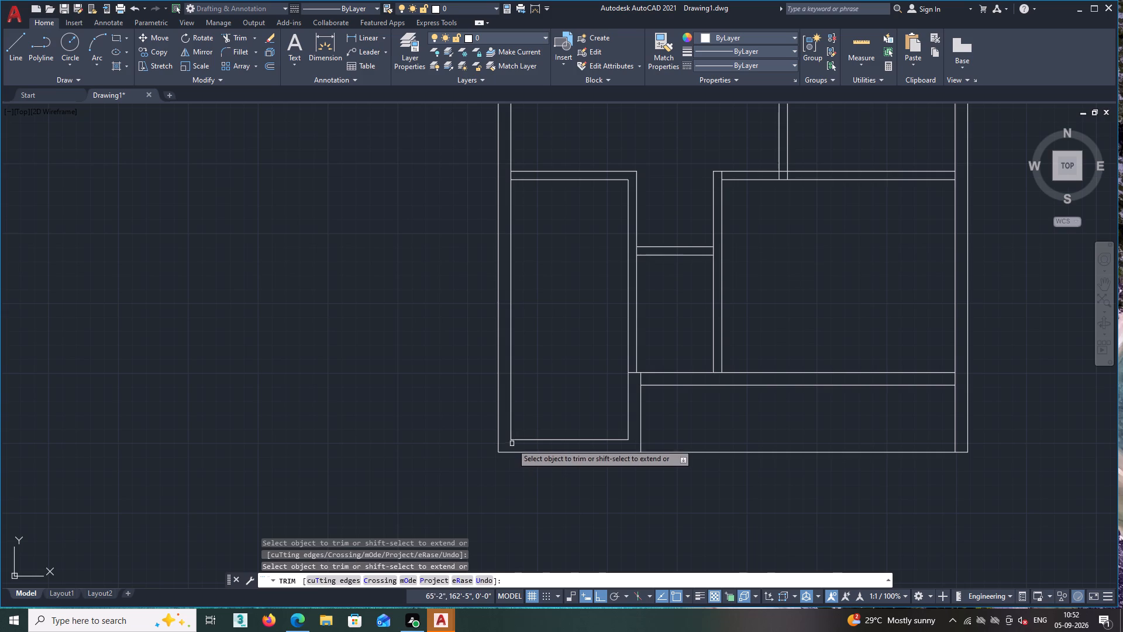
pyautogui.press('Escape')
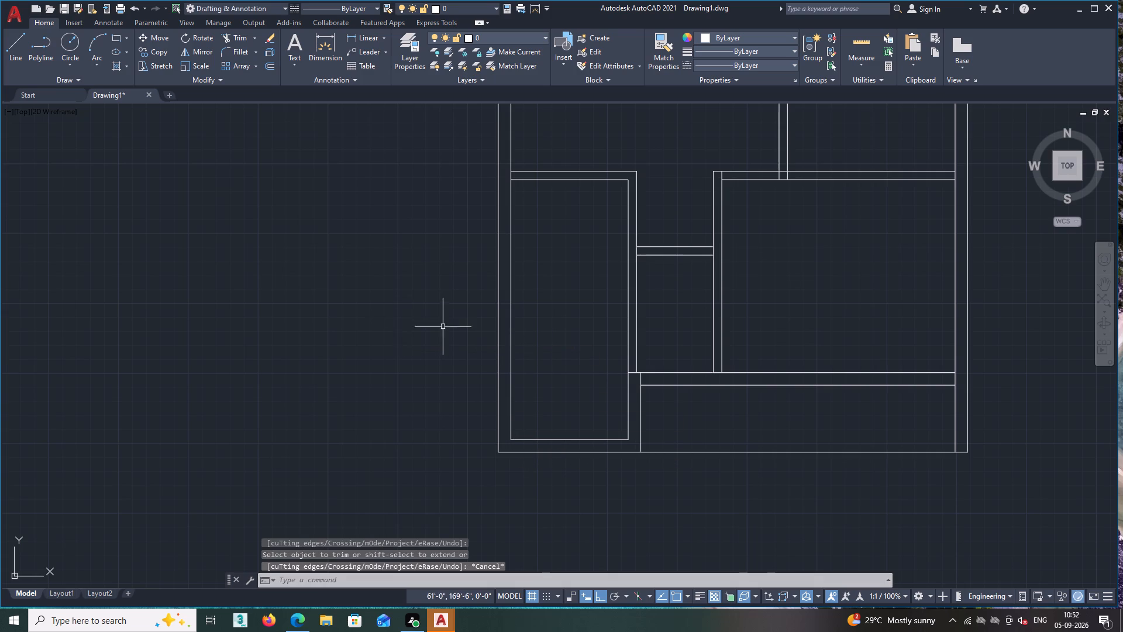
# Insert the Trees - Imperial block from the architectural tool palette in the empty space right of the floor plan.
pyautogui.scroll(-2, 864, 317)
pyautogui.moveTo(798, 226); pyautogui.dragTo(355, 358, button='middle')
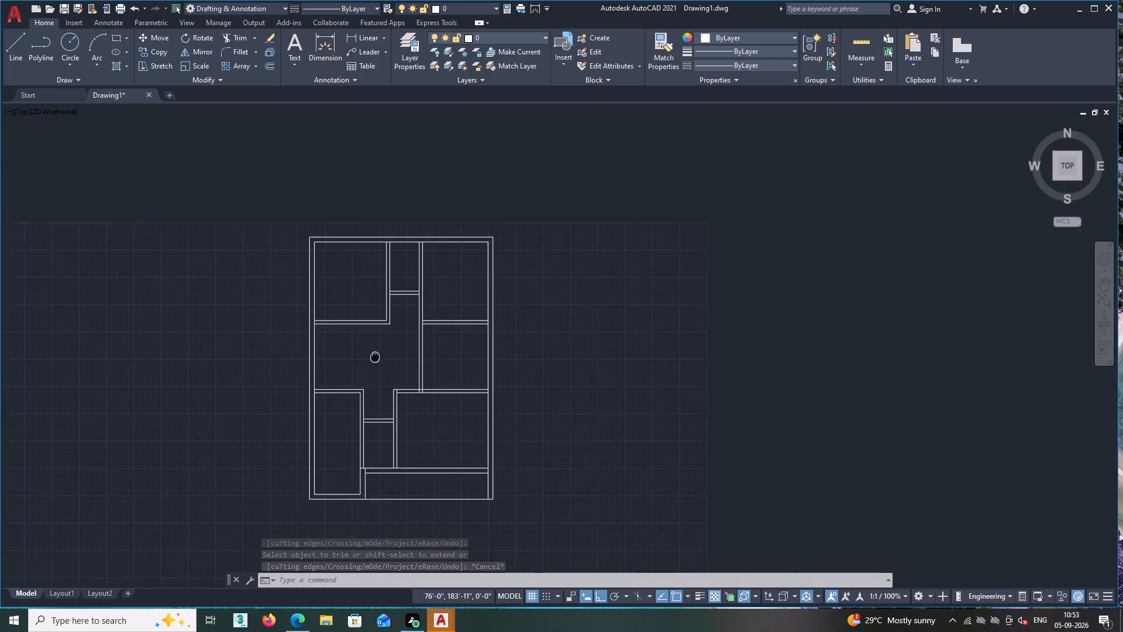
pyautogui.moveTo(355, 358); pyautogui.dragTo(444, 276, button='middle')
pyautogui.scroll(1, 444, 276)
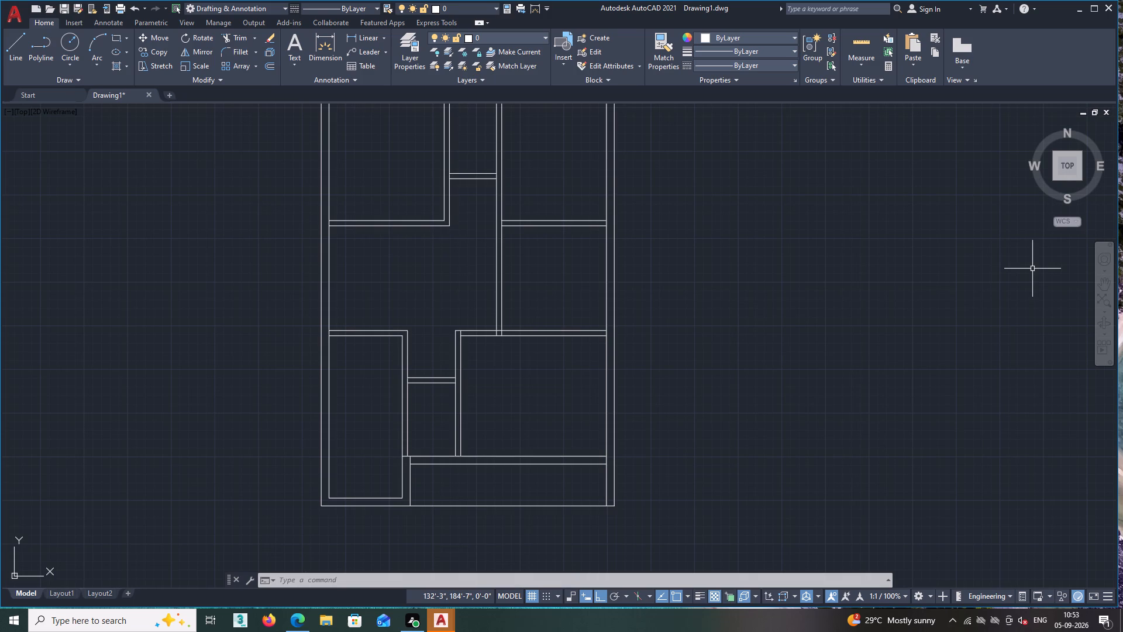
pyautogui.hotkey('ctrl', '3')
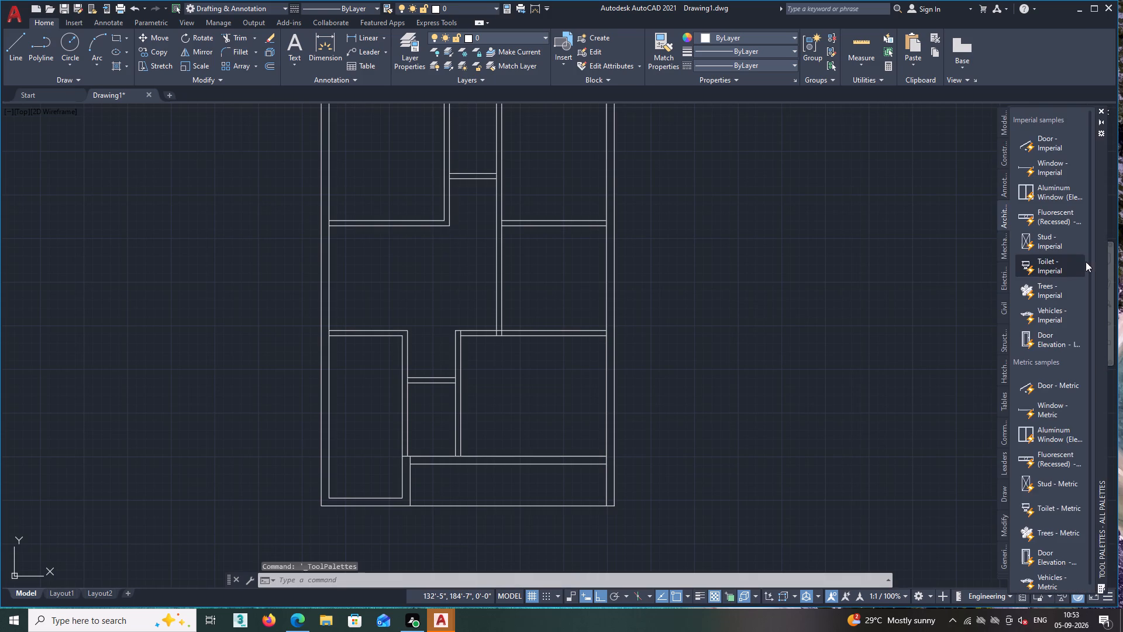
pyautogui.scroll(-1, 1055, 226)
pyautogui.scroll(1, 1028, 327)
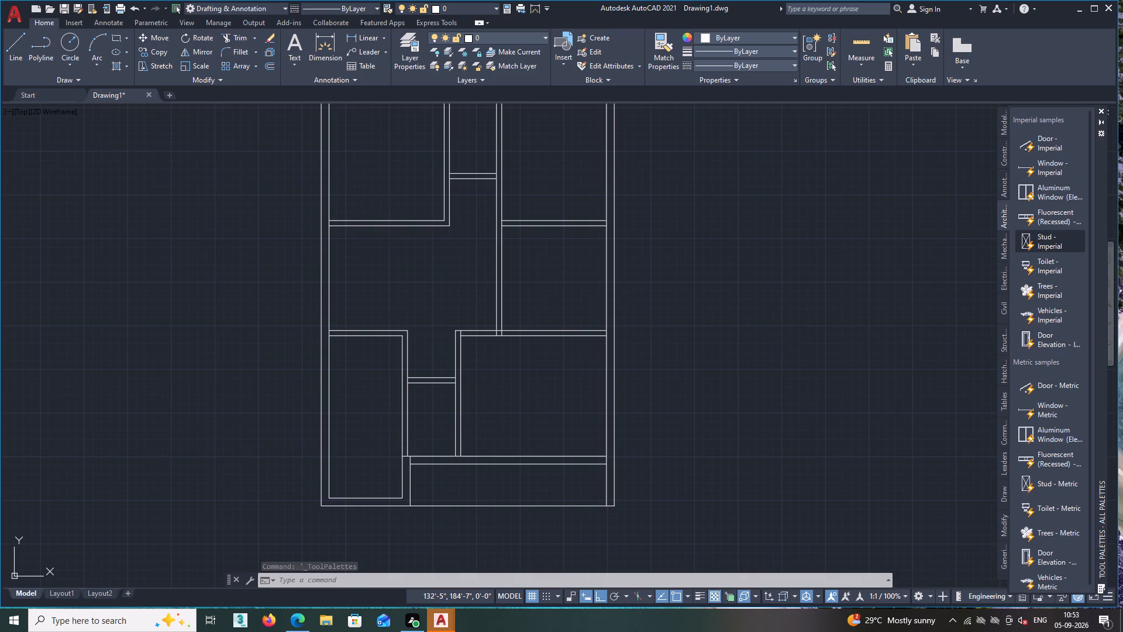
pyautogui.doubleClick(1033, 296)
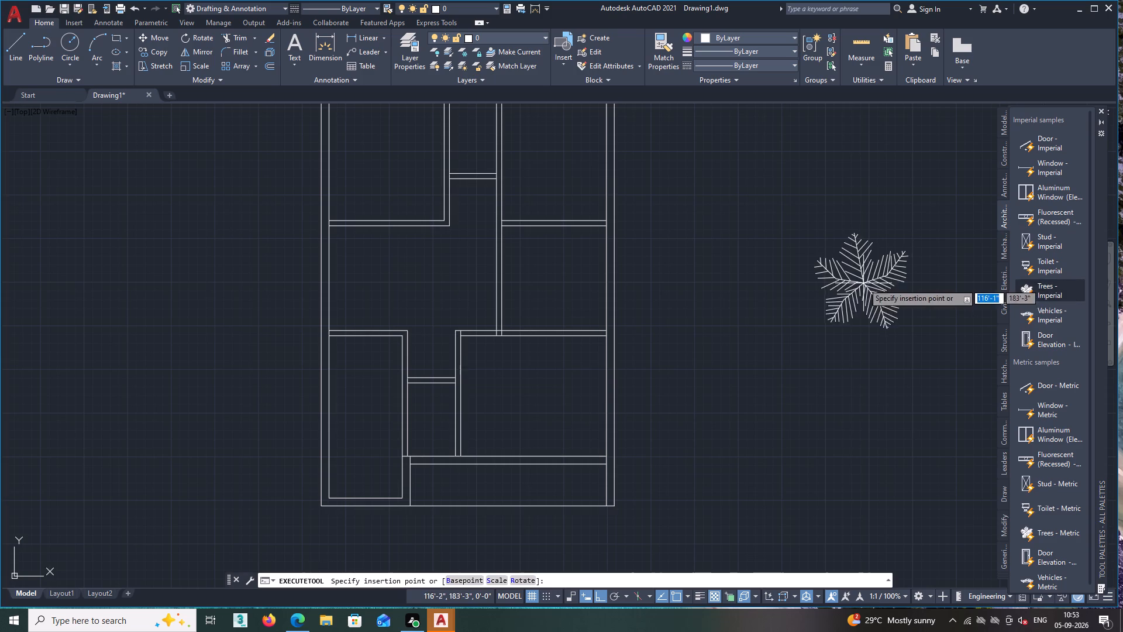
pyautogui.doubleClick(778, 190)
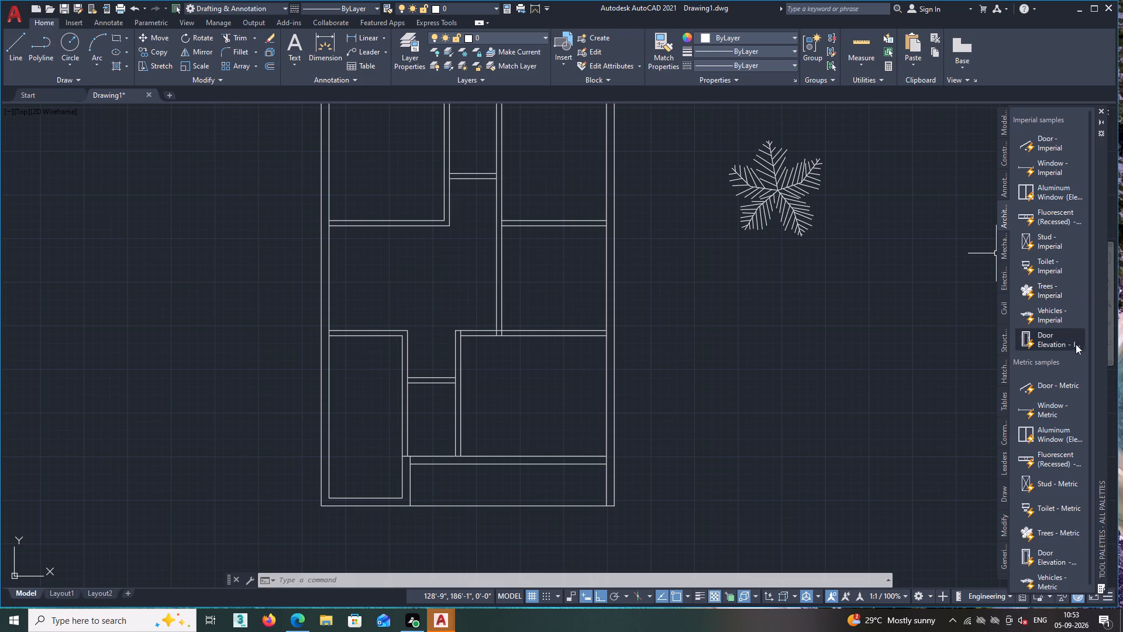
# Insert the Toilet - Imperial block in the empty space to the right of the tree.
pyautogui.scroll(-1, 1113, 346)
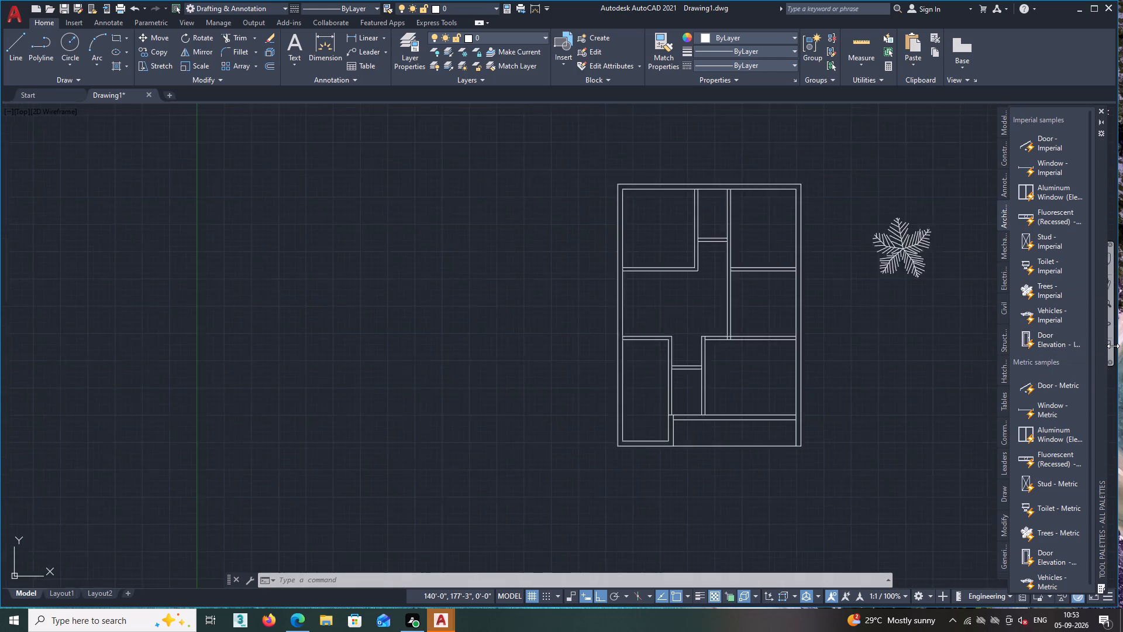
pyautogui.scroll(-1, 1113, 346)
pyautogui.scroll(2, 1004, 332)
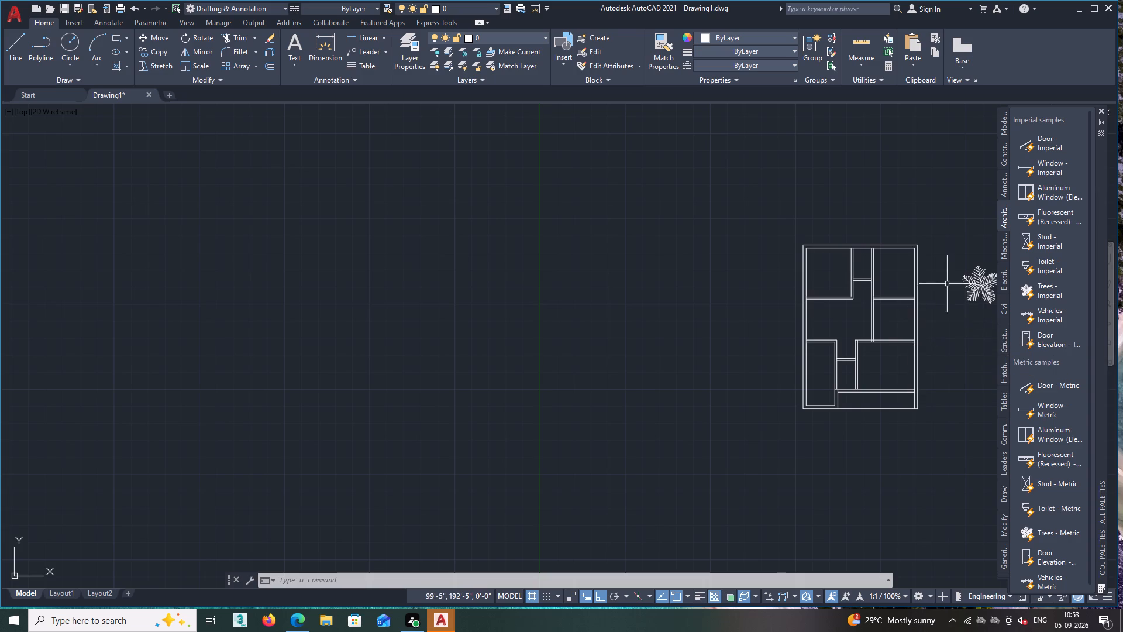
pyautogui.scroll(2, 949, 278)
pyautogui.scroll(-2, 951, 272)
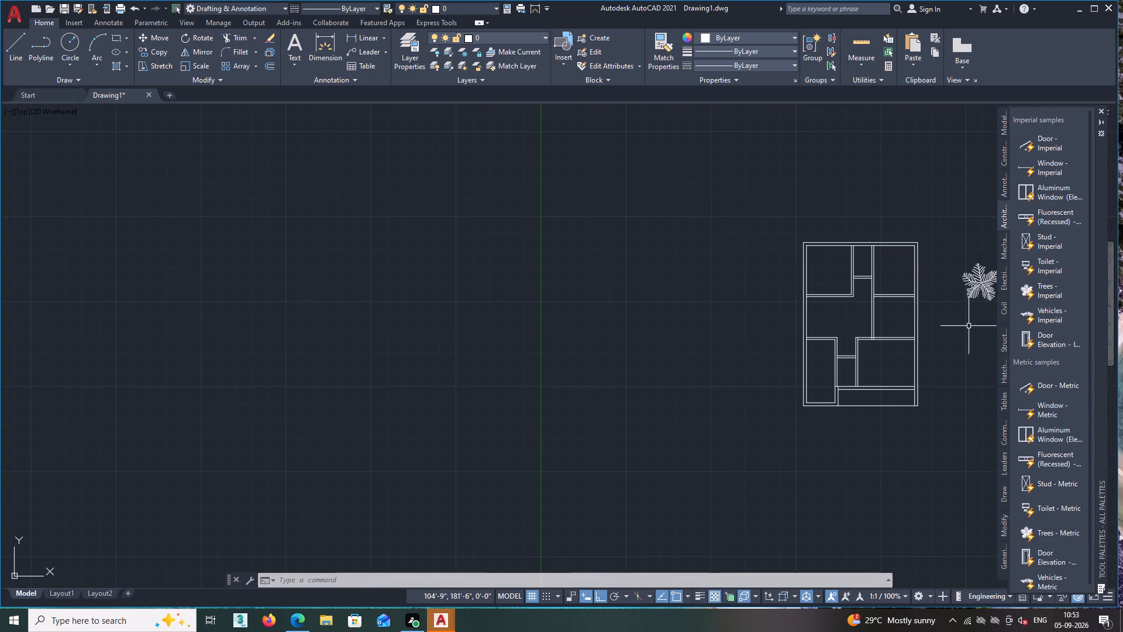
pyautogui.scroll(-1, 969, 326)
pyautogui.moveTo(969, 326); pyautogui.dragTo(487, 293, button='middle')
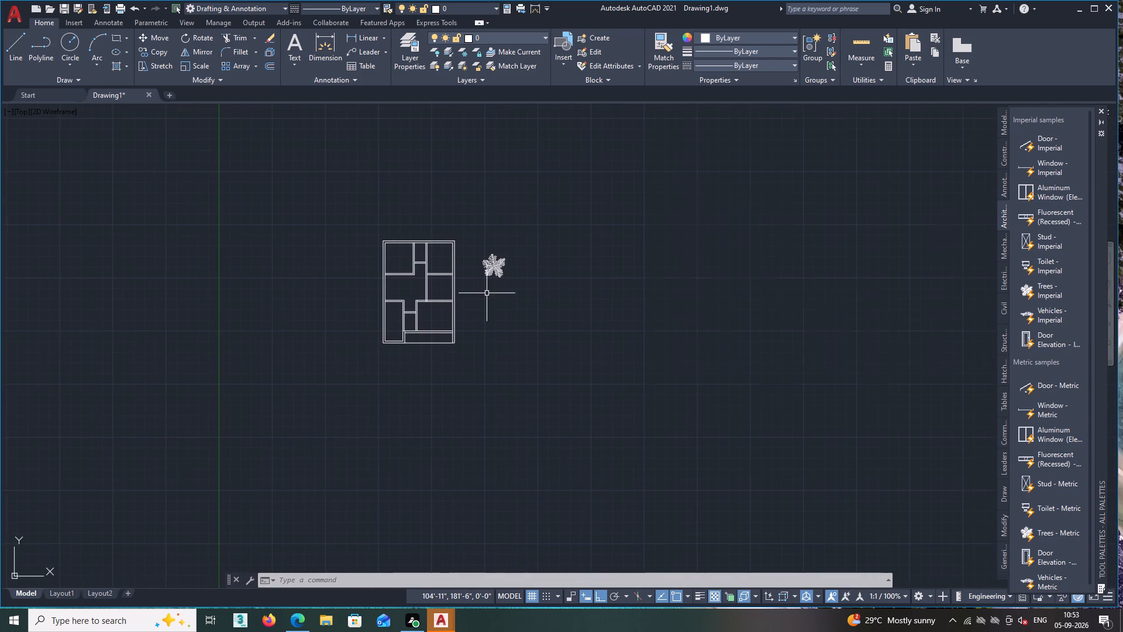
pyautogui.scroll(1, 487, 293)
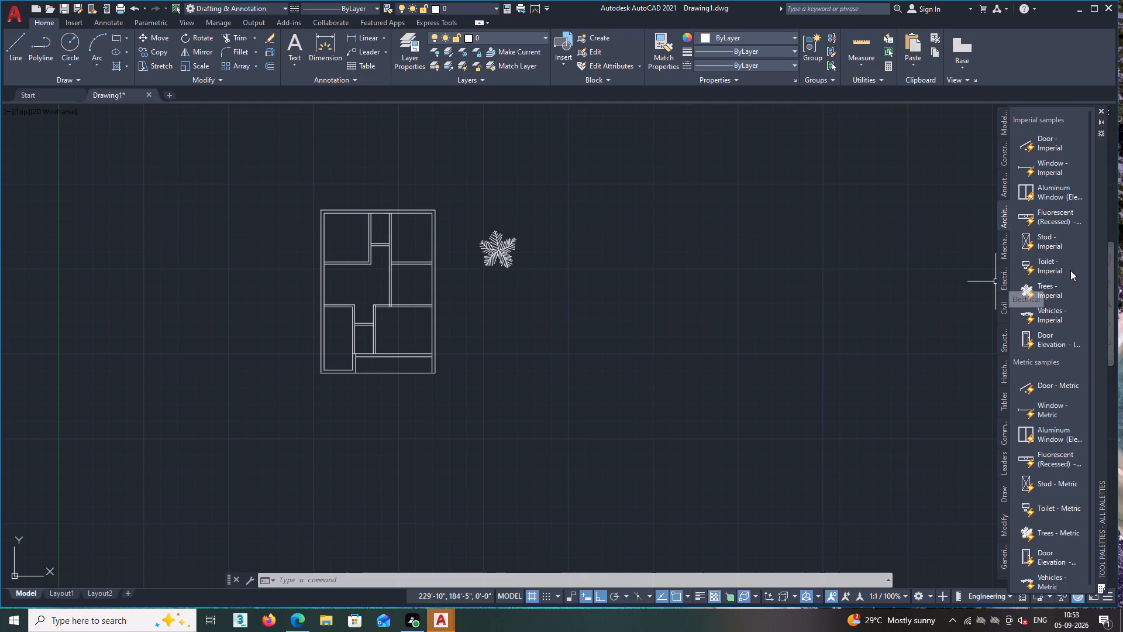
pyautogui.click(1041, 269)
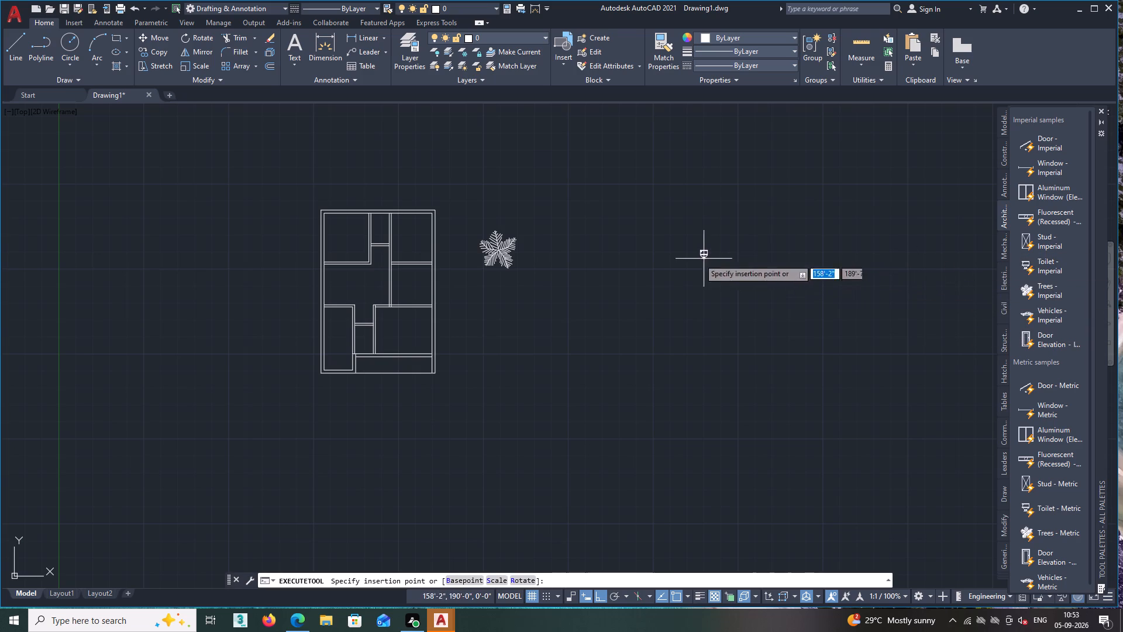
pyautogui.tripleClick(573, 234)
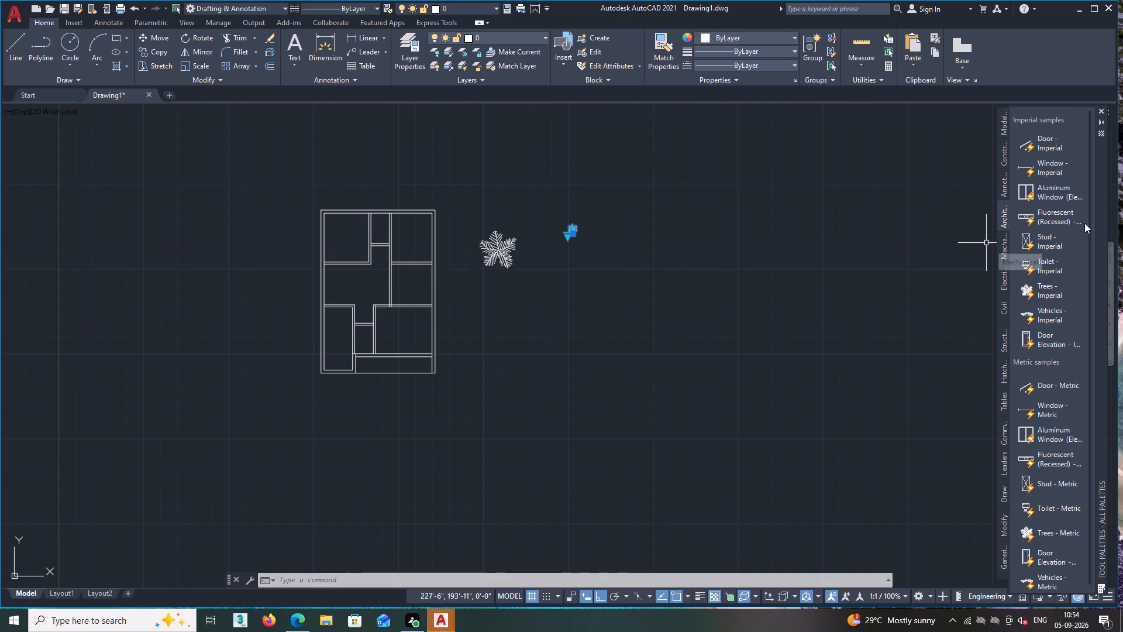
# Insert the Door - Imperial block in the empty space above and right of the toilet block.
pyautogui.doubleClick(1053, 147)
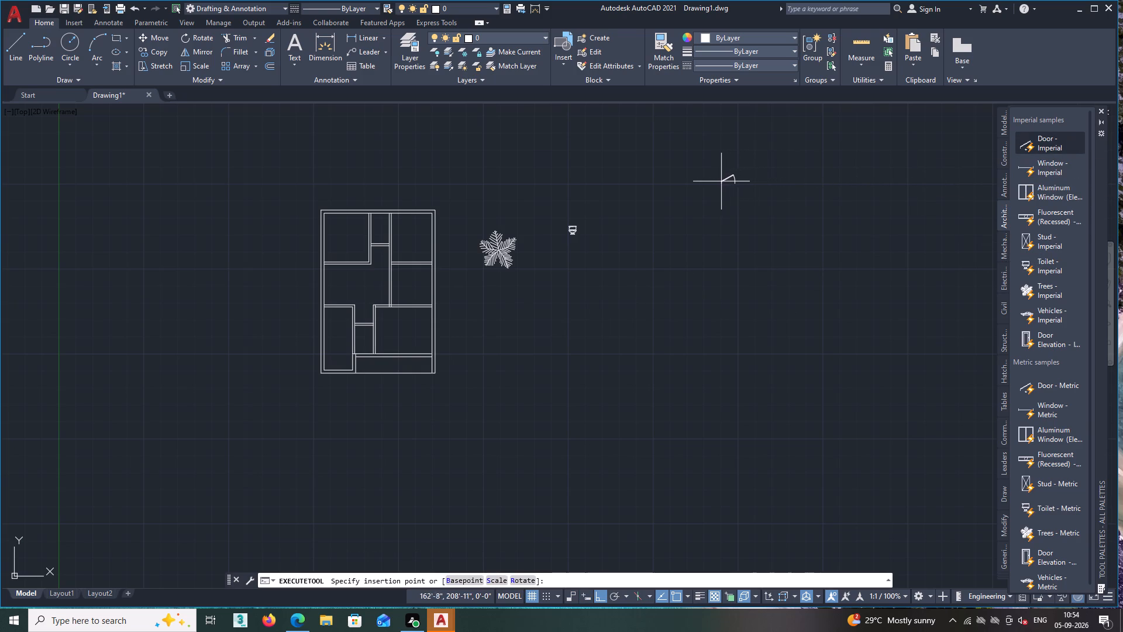
pyautogui.click(647, 180)
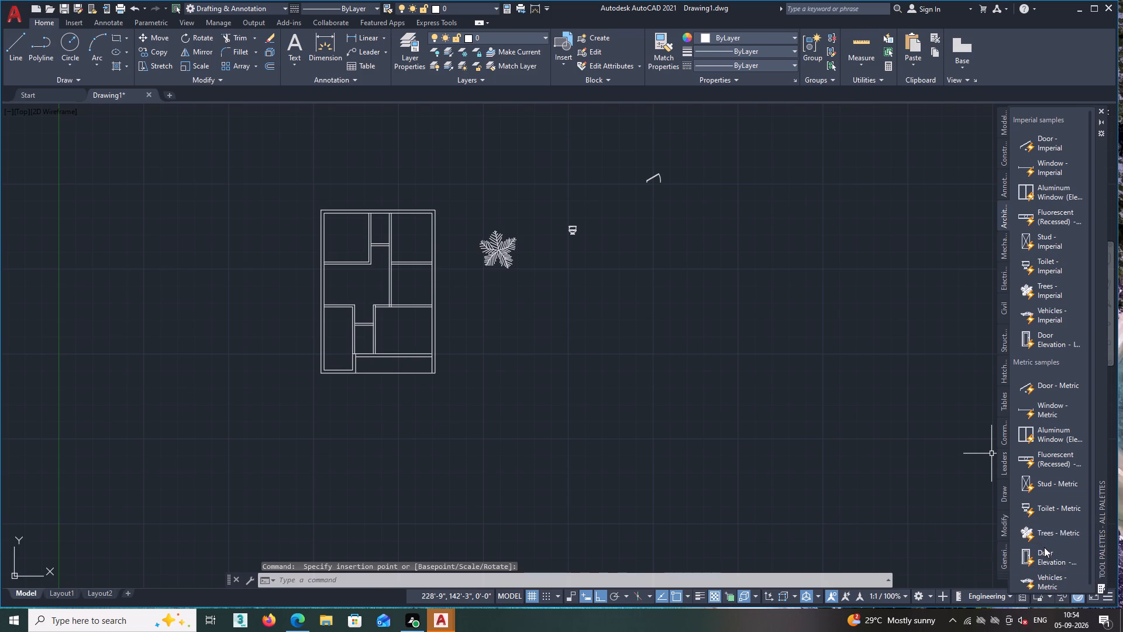
# Insert the Trees - Metric block just below and right of the imperial tree.
pyautogui.tripleClick(1034, 528)
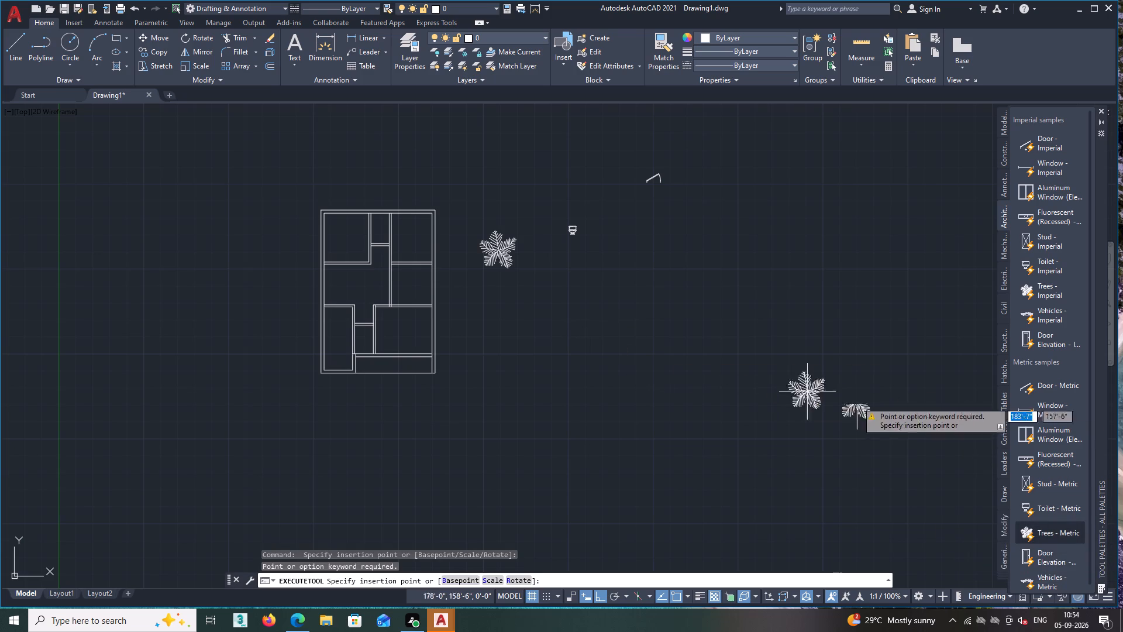
pyautogui.click(531, 292)
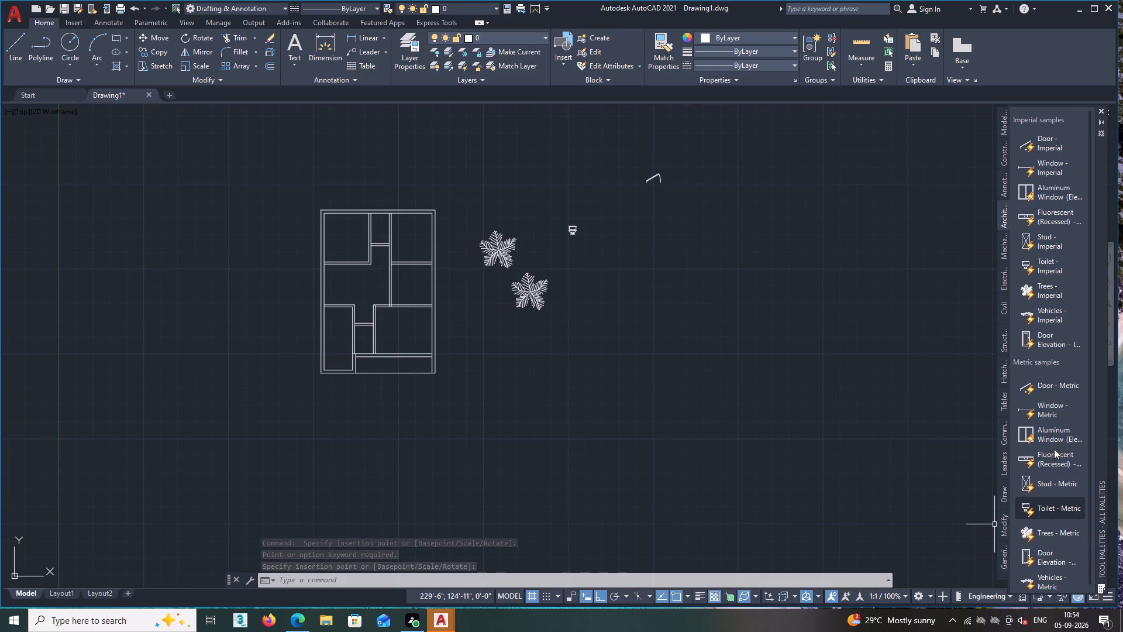
# Insert the Door - Metric block directly below the imperial door block.
pyautogui.doubleClick(1041, 384)
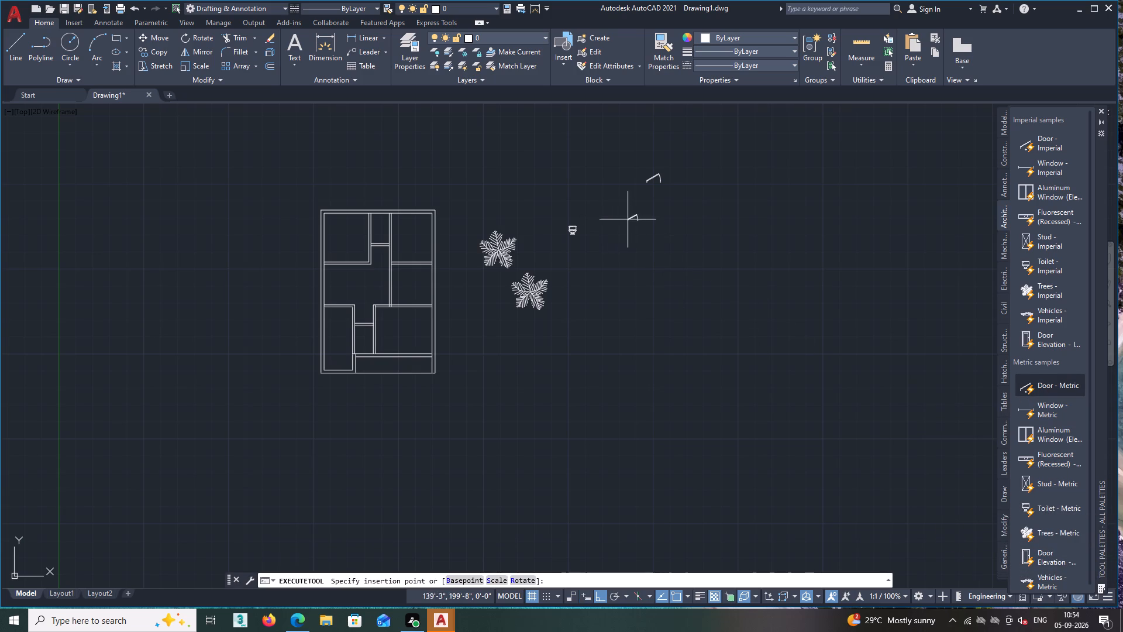
pyautogui.doubleClick(652, 207)
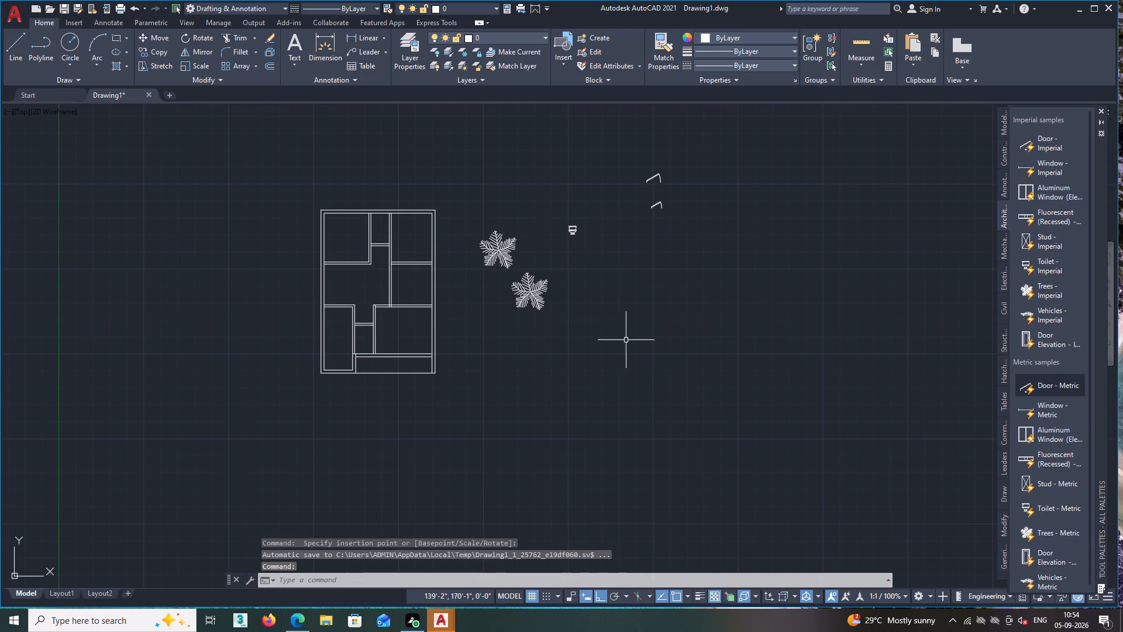
pyautogui.scroll(2, 545, 331)
pyautogui.scroll(-2, 545, 331)
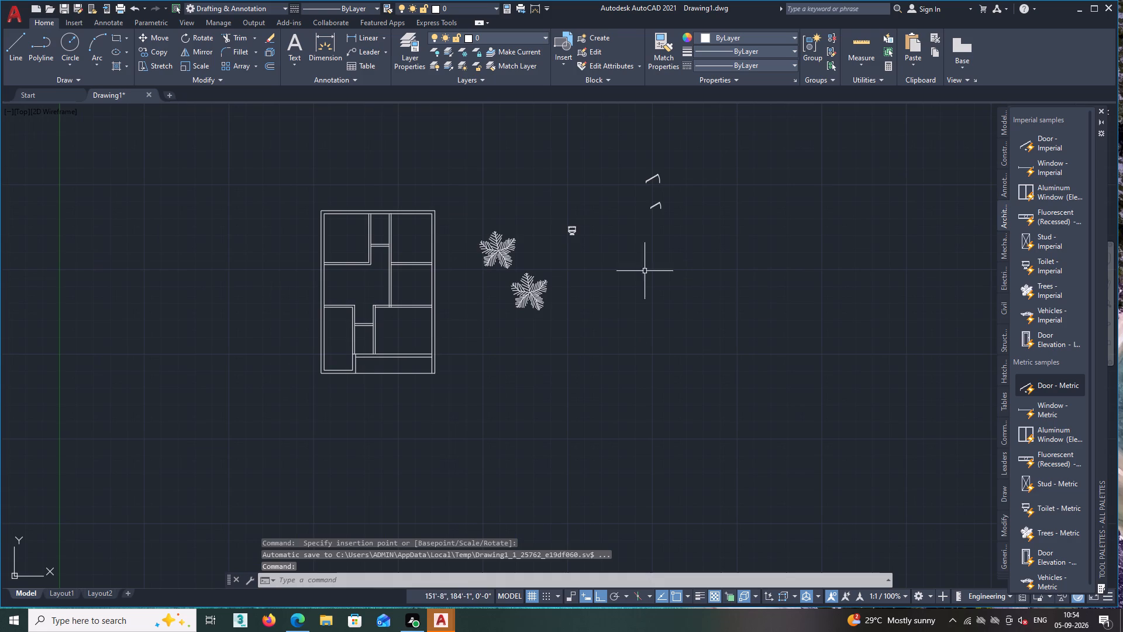
# Close the tool palettes to clear the drawing area.
pyautogui.scroll(2, 579, 244)
pyautogui.scroll(-3, 588, 279)
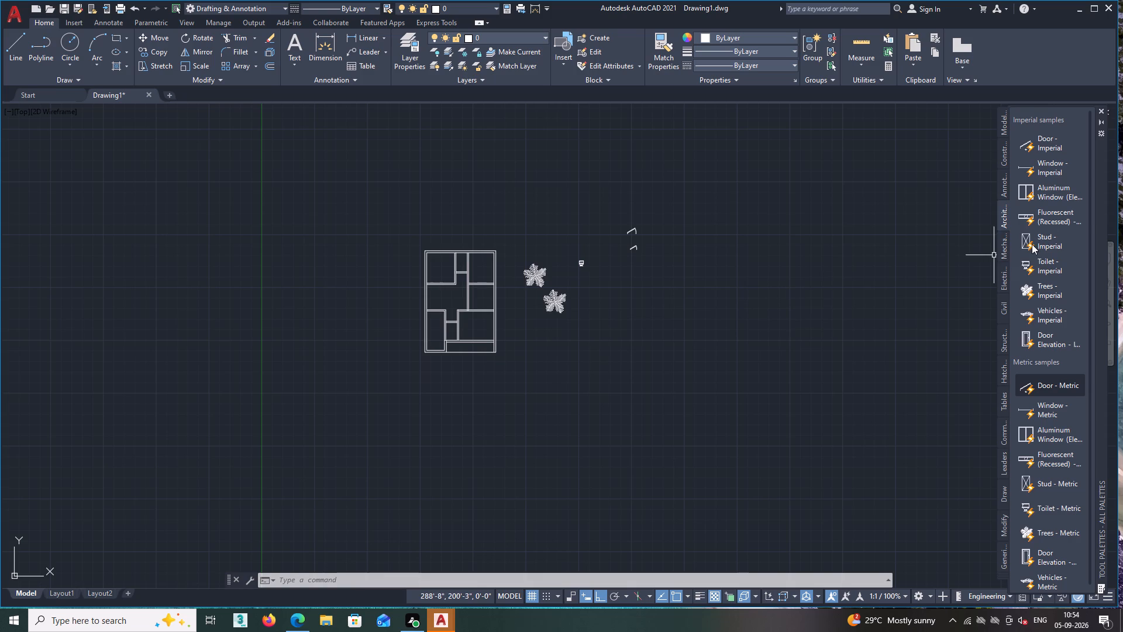
pyautogui.click(1104, 109)
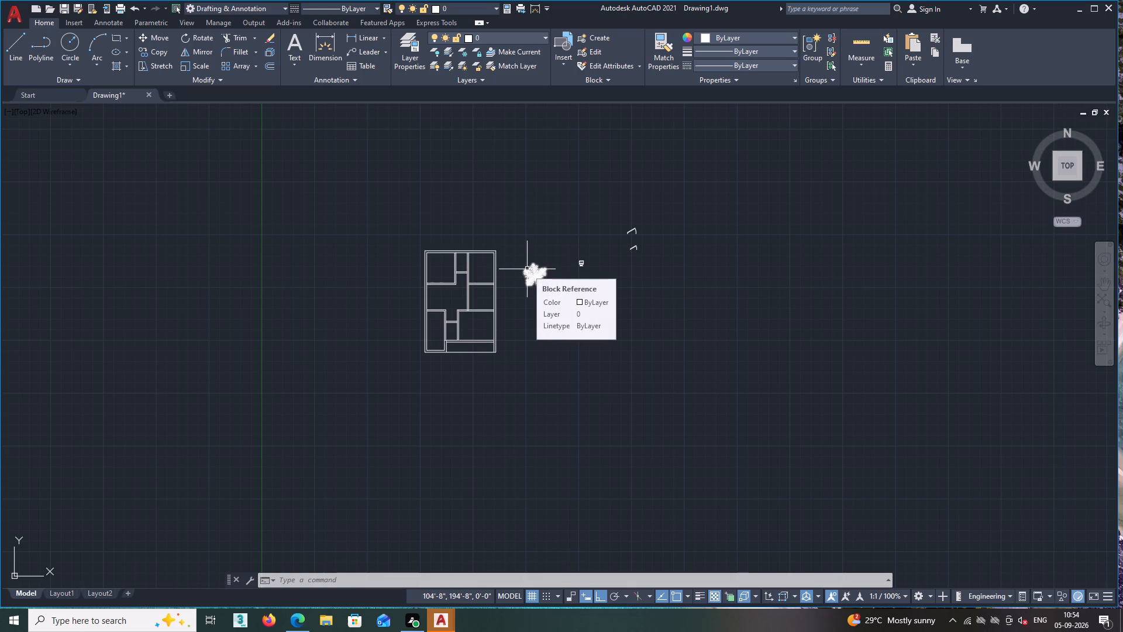
# Insert the Bed - Queen block from DesignCenter's Home - Space Planner at scale 1, in the empty space below and right of the doors.
pyautogui.hotkey('ctrl', '2')
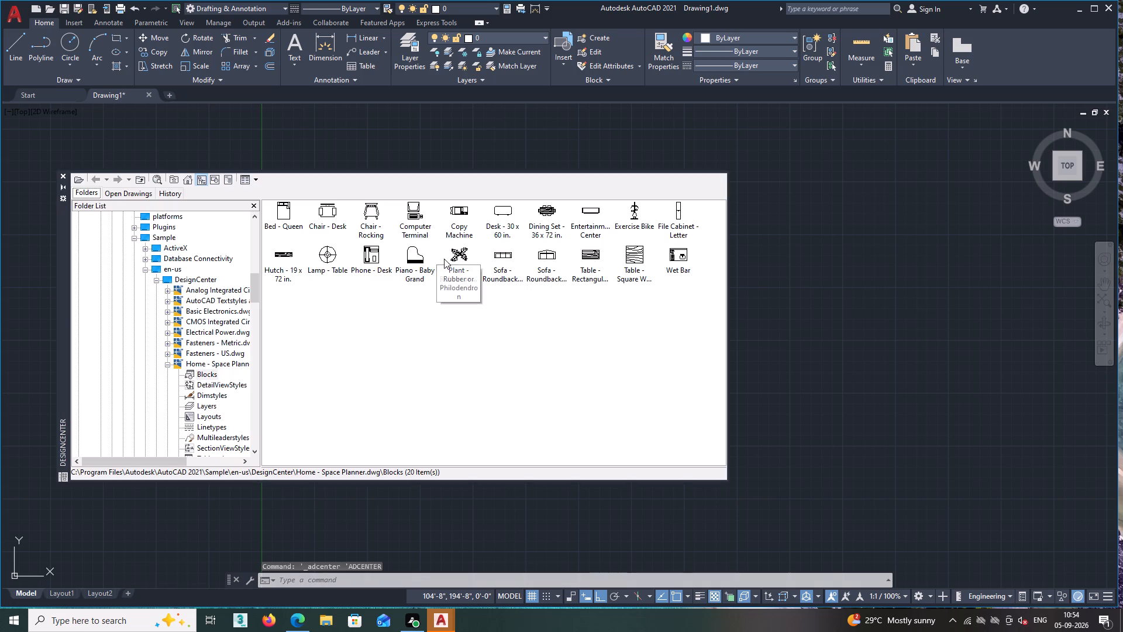
pyautogui.tripleClick(287, 214)
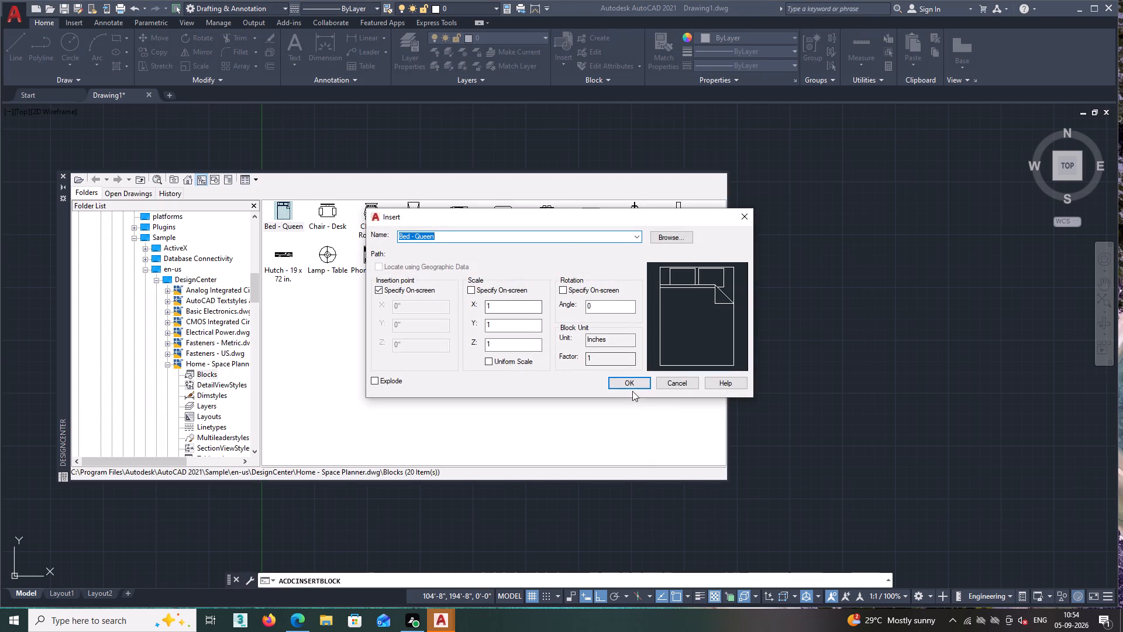
pyautogui.click(626, 381)
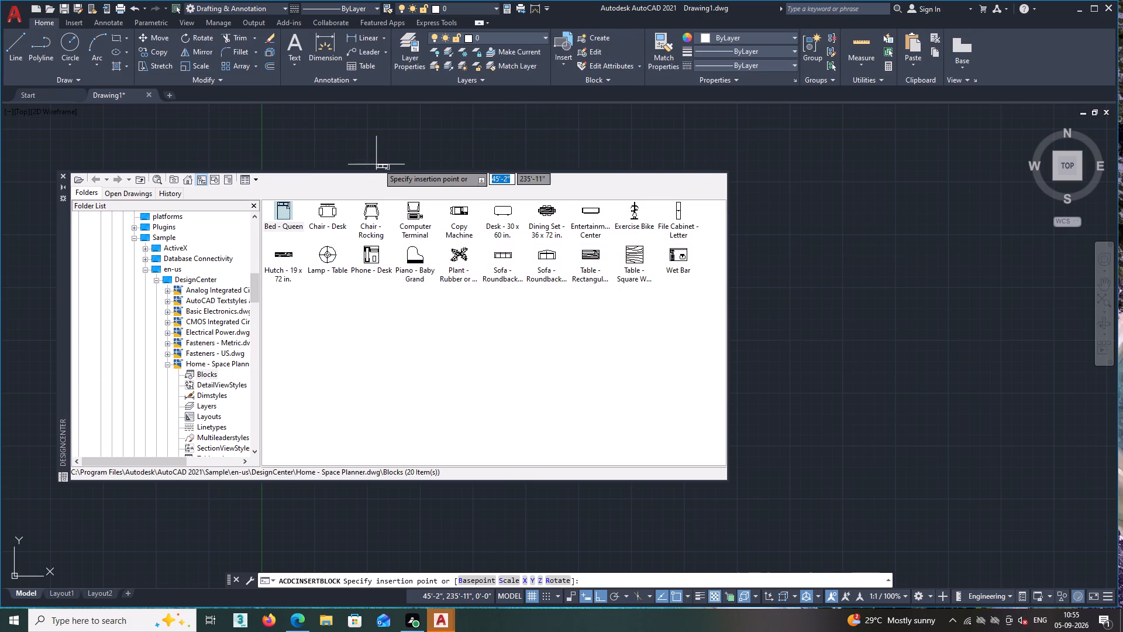
pyautogui.doubleClick(759, 290)
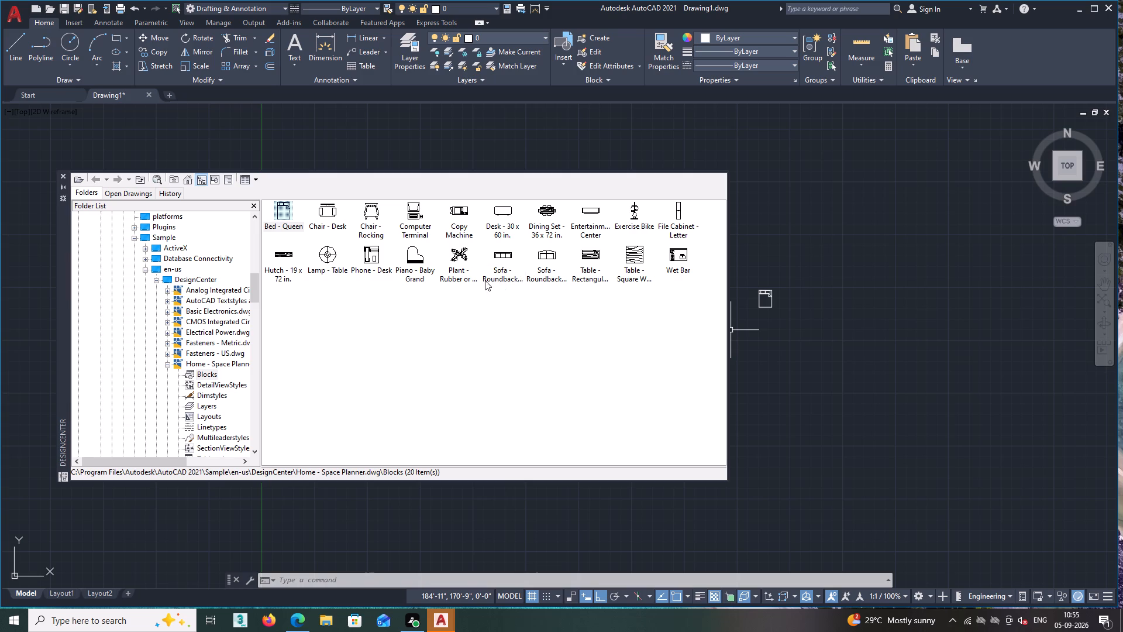
# Insert the Plant - Rubber or Philodendron block at scale 1 above and slightly right of the bed.
pyautogui.tripleClick(464, 262)
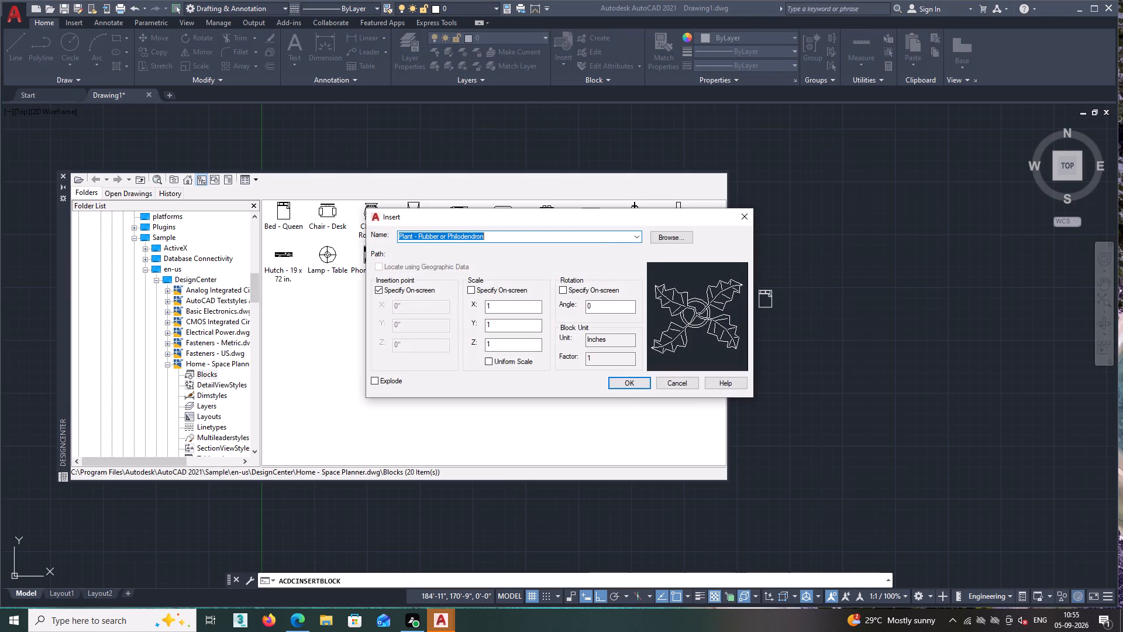
pyautogui.click(626, 382)
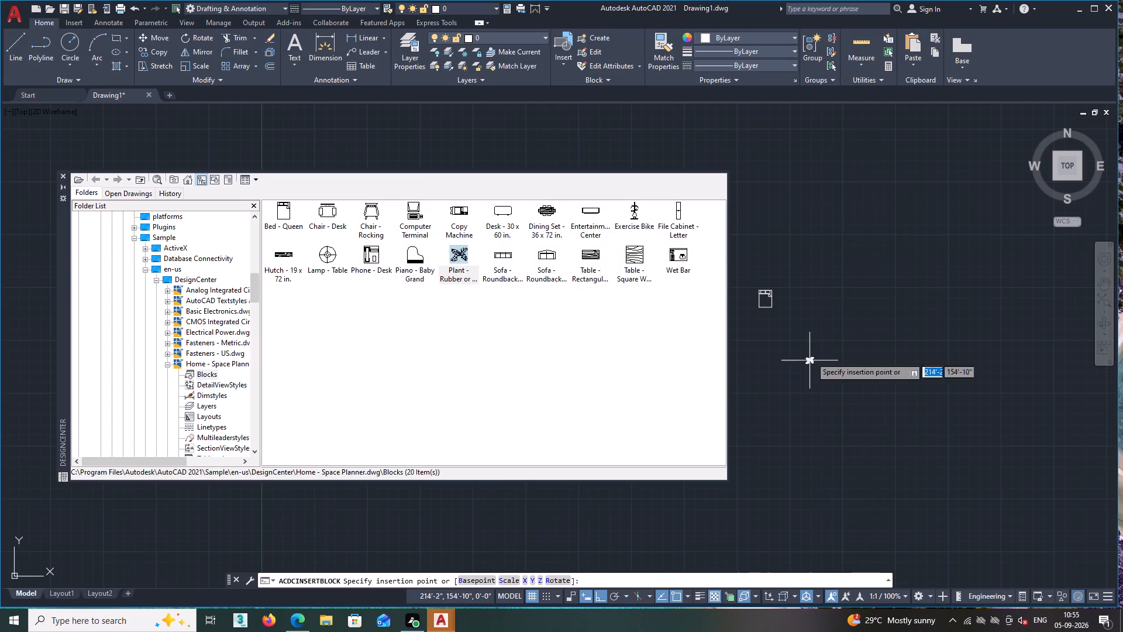
pyautogui.doubleClick(784, 246)
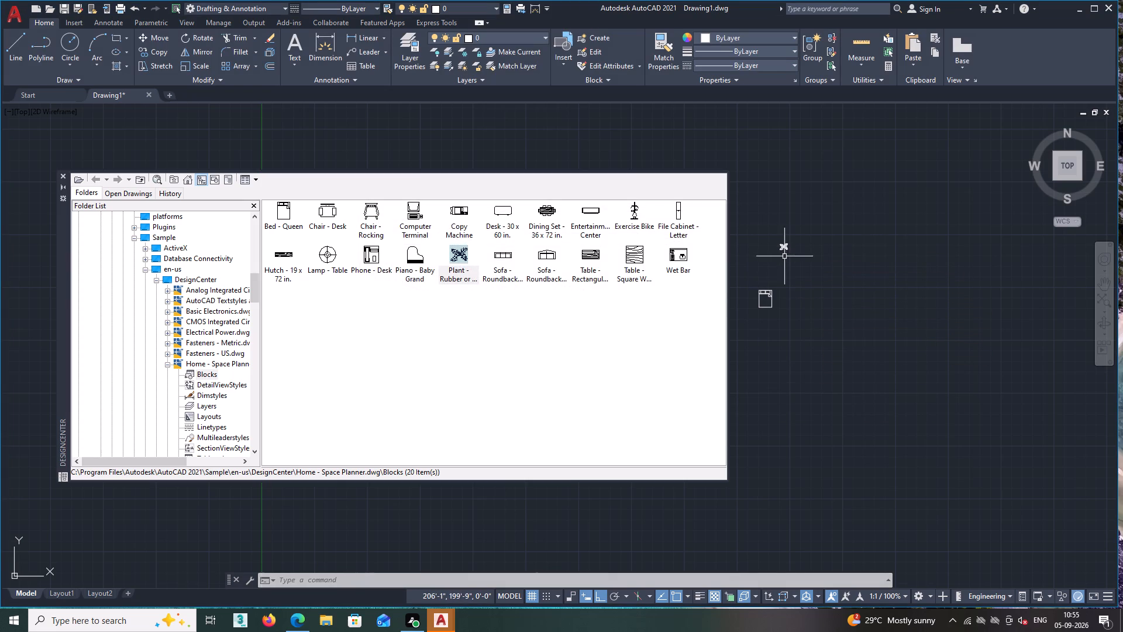
# Insert the Sofa - Roundback 7 ft block at scale 1 directly below the plant.
pyautogui.scroll(3, 787, 256)
pyautogui.scroll(2, 756, 190)
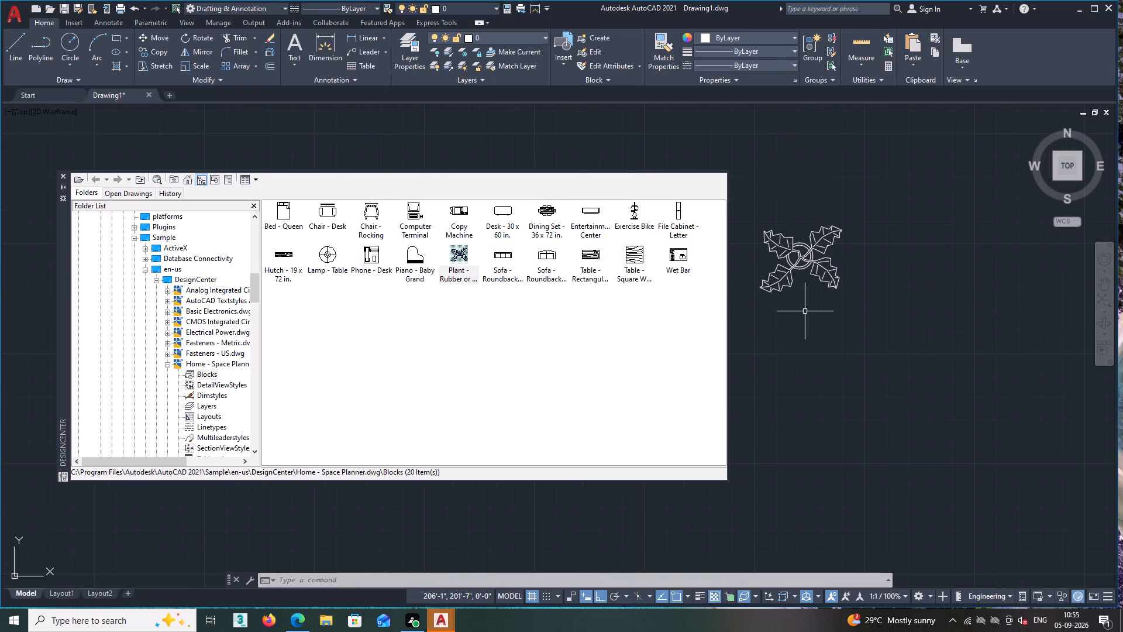
pyautogui.scroll(-3, 805, 311)
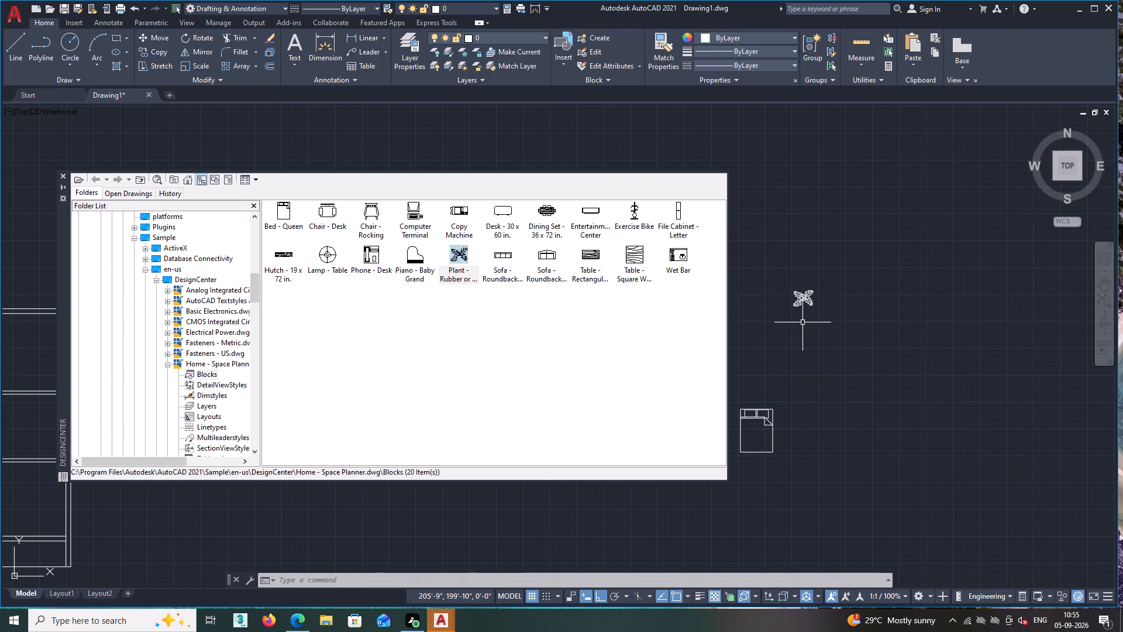
pyautogui.click(504, 255)
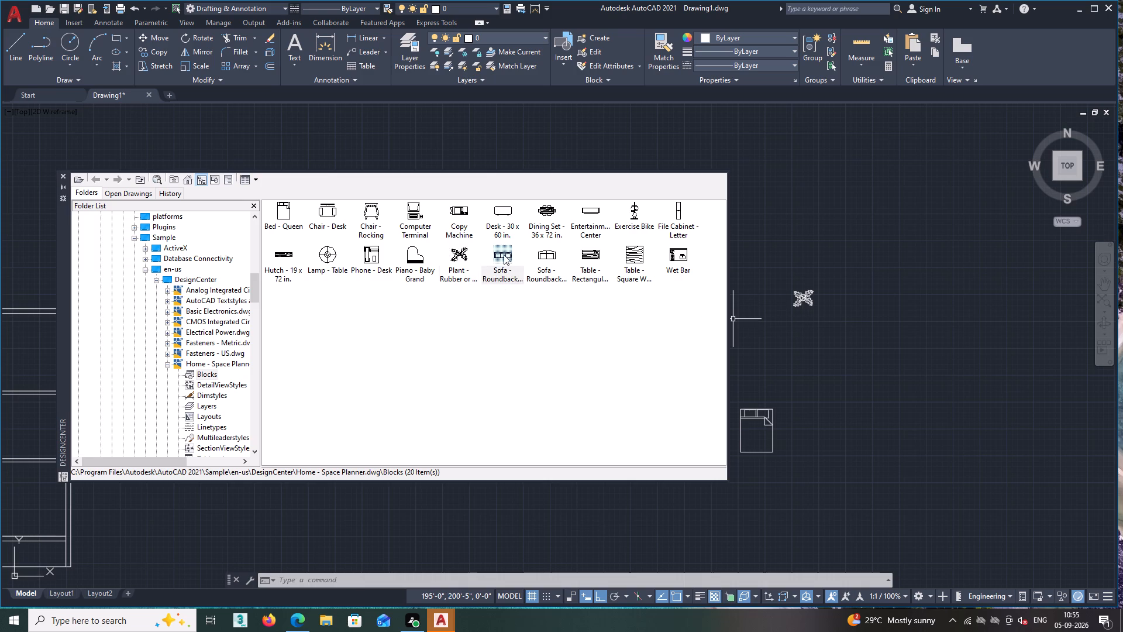
pyautogui.click(504, 255)
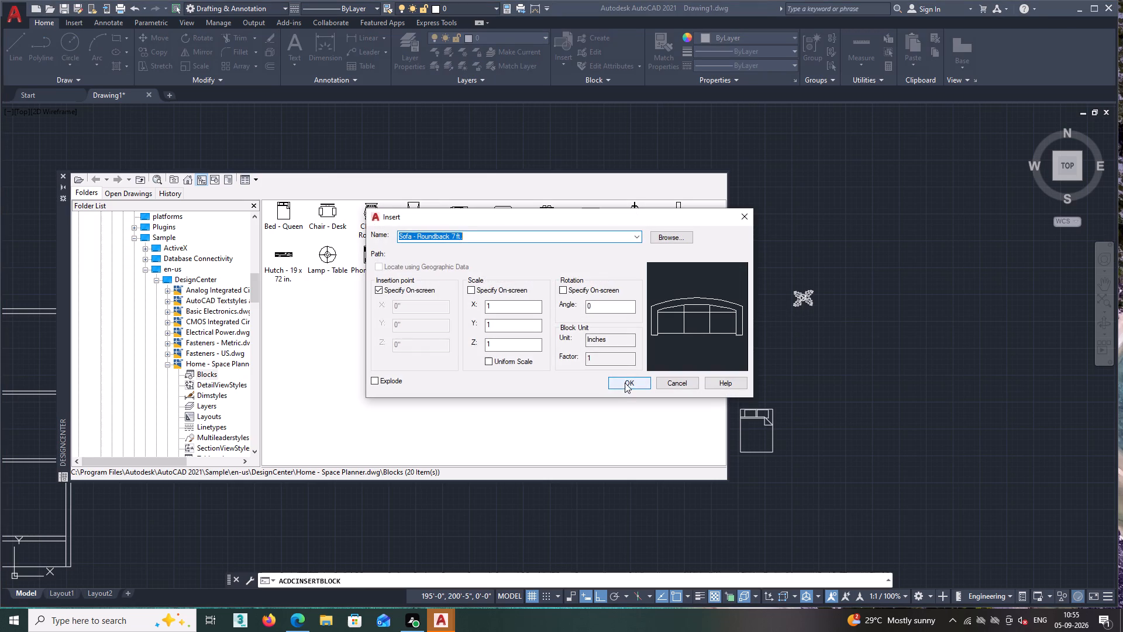
pyautogui.click(625, 383)
pyautogui.click(801, 332)
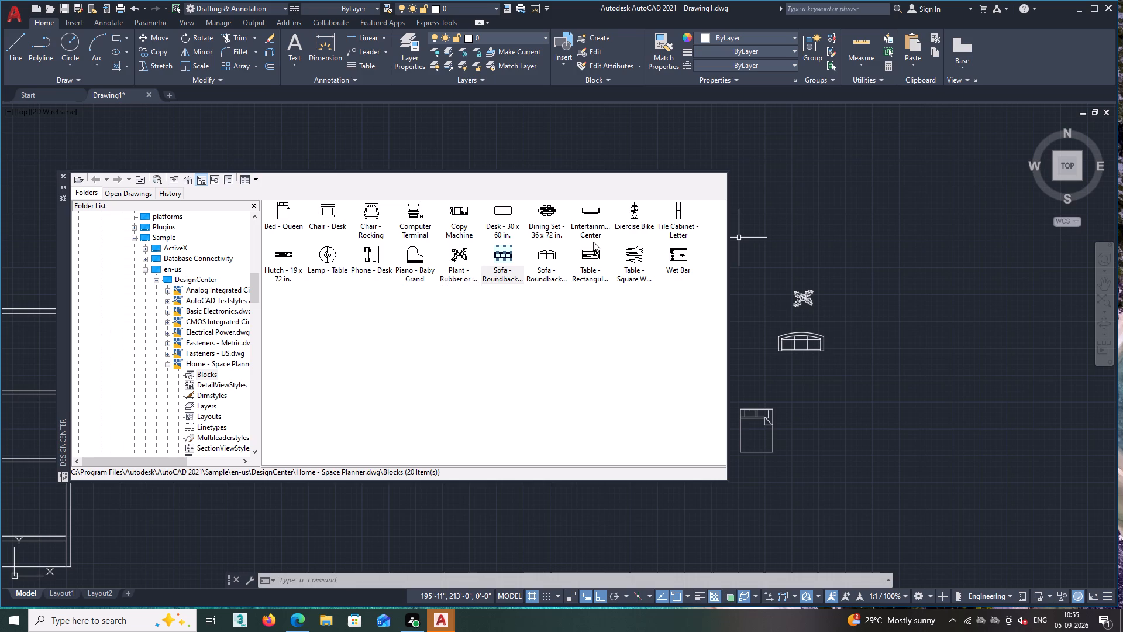
# Open the Blocks collection of Kitchens.dwg in DesignCenter.
pyautogui.scroll(1, 611, 221)
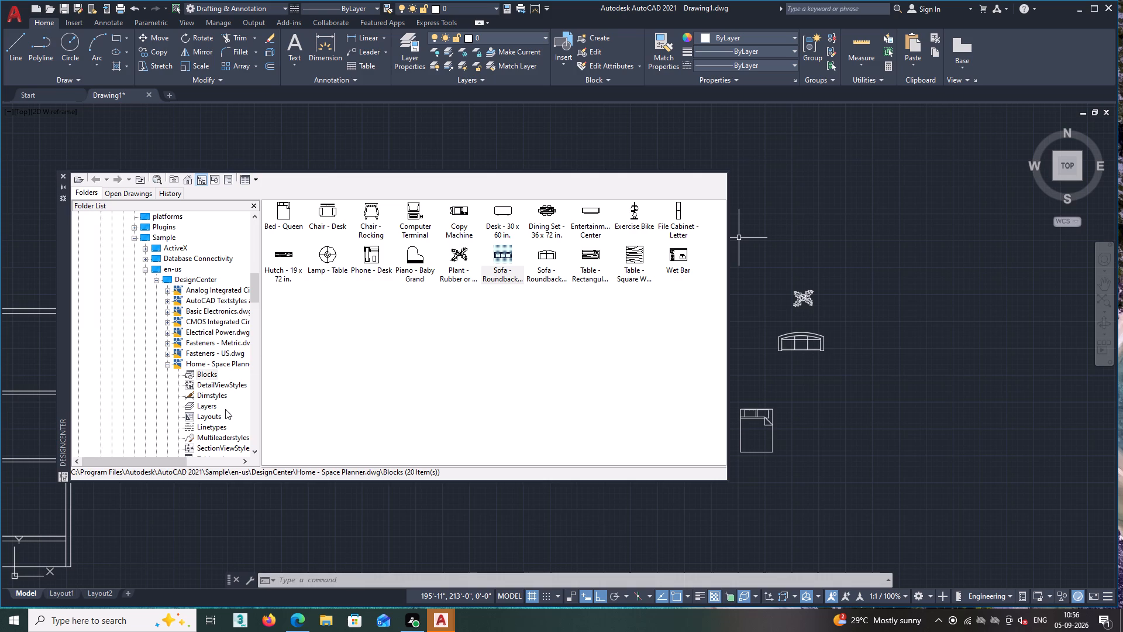
pyautogui.scroll(-2, 225, 409)
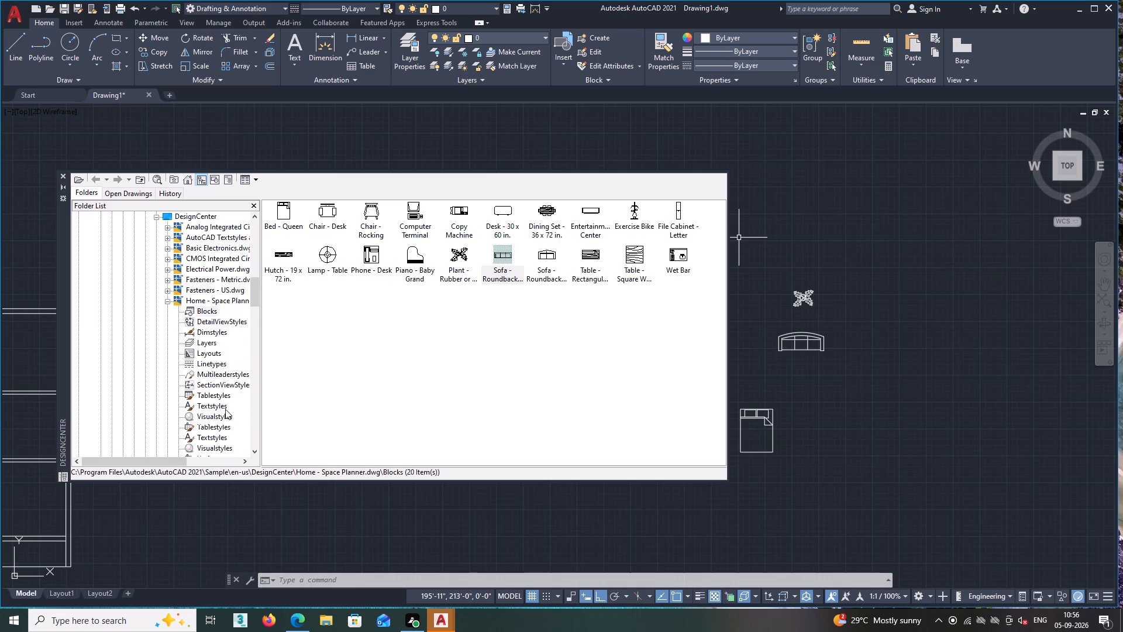
pyautogui.scroll(-1, 225, 409)
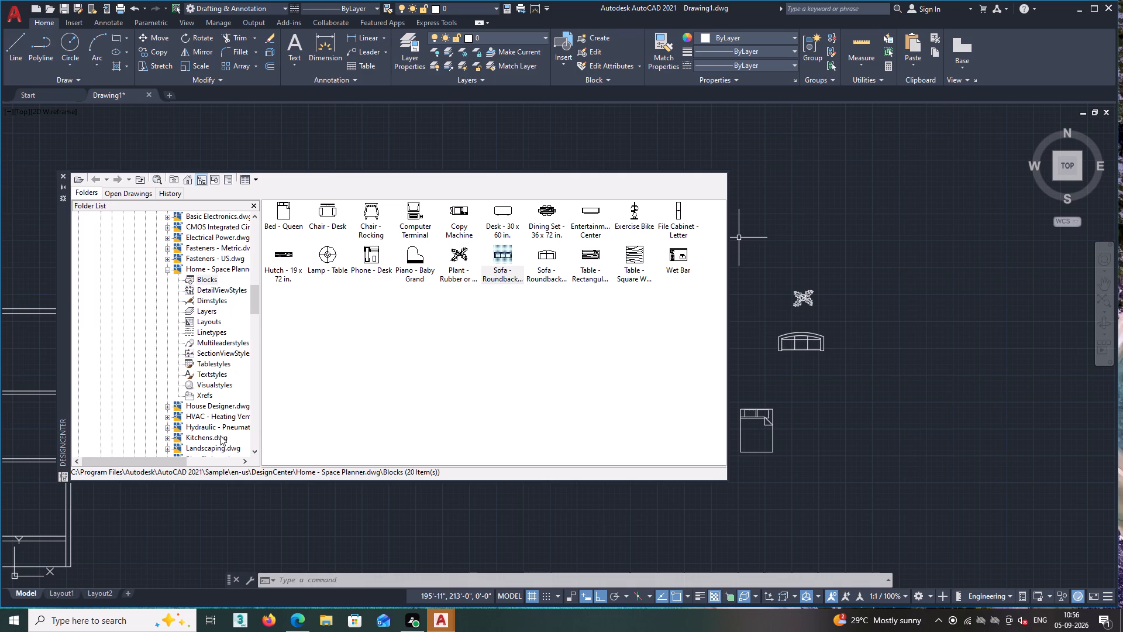
pyautogui.click(219, 438)
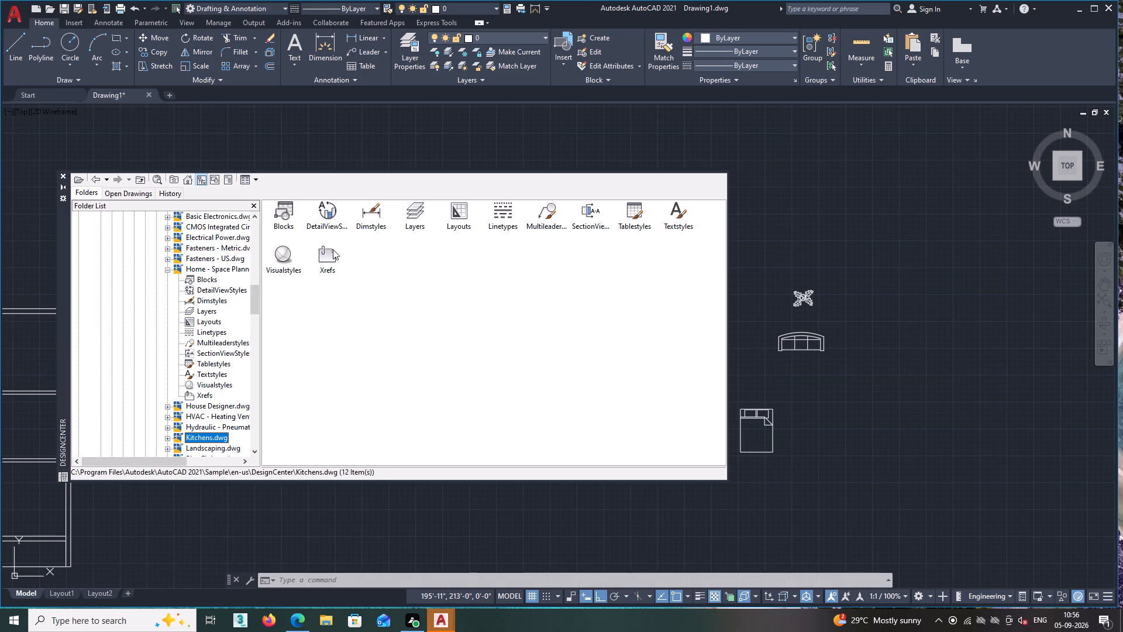
pyautogui.click(287, 221)
pyautogui.rightClick(287, 221)
pyautogui.doubleClick(285, 207)
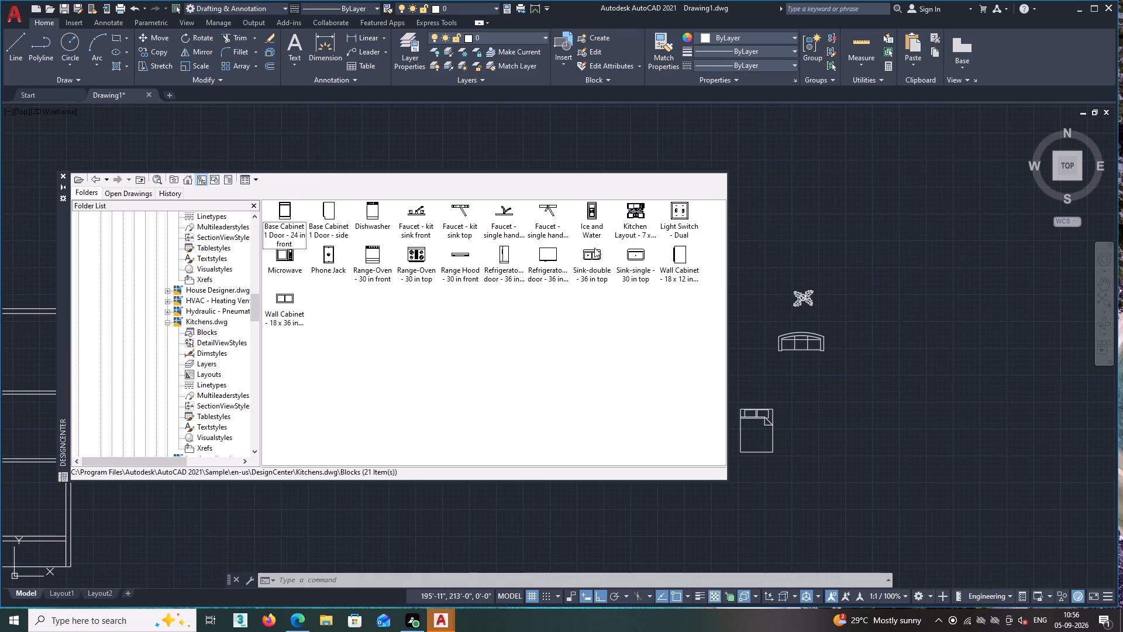
# Insert the Sink-double - 36 in top block at scale 1, to the right of the sofa and slightly above it.
pyautogui.scroll(1, 589, 266)
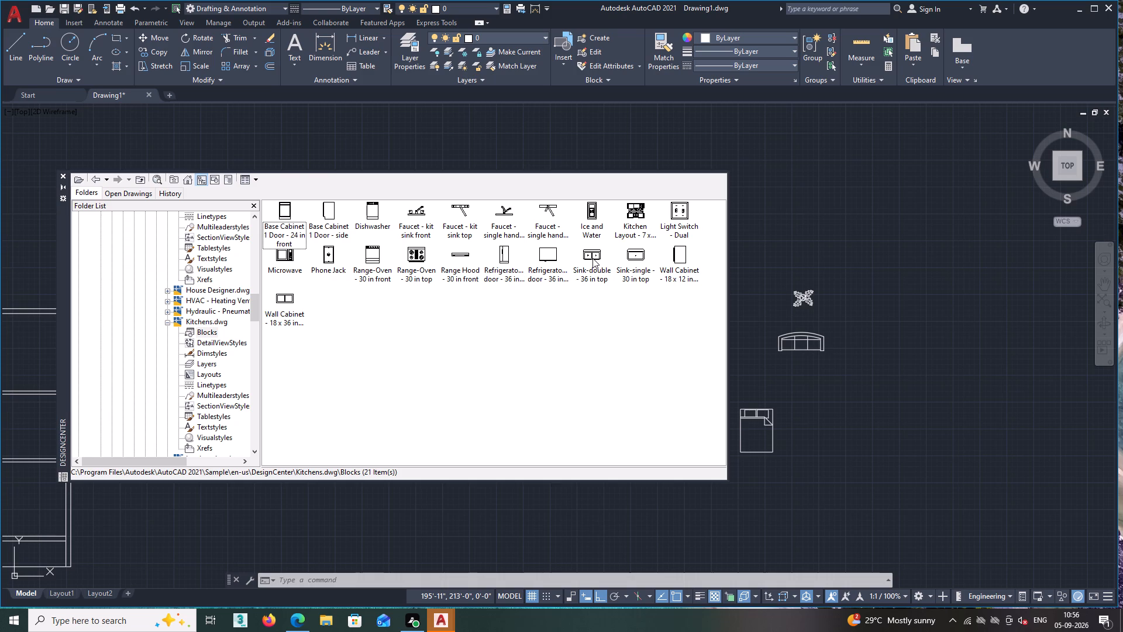
pyautogui.click(592, 258)
pyautogui.click(592, 258)
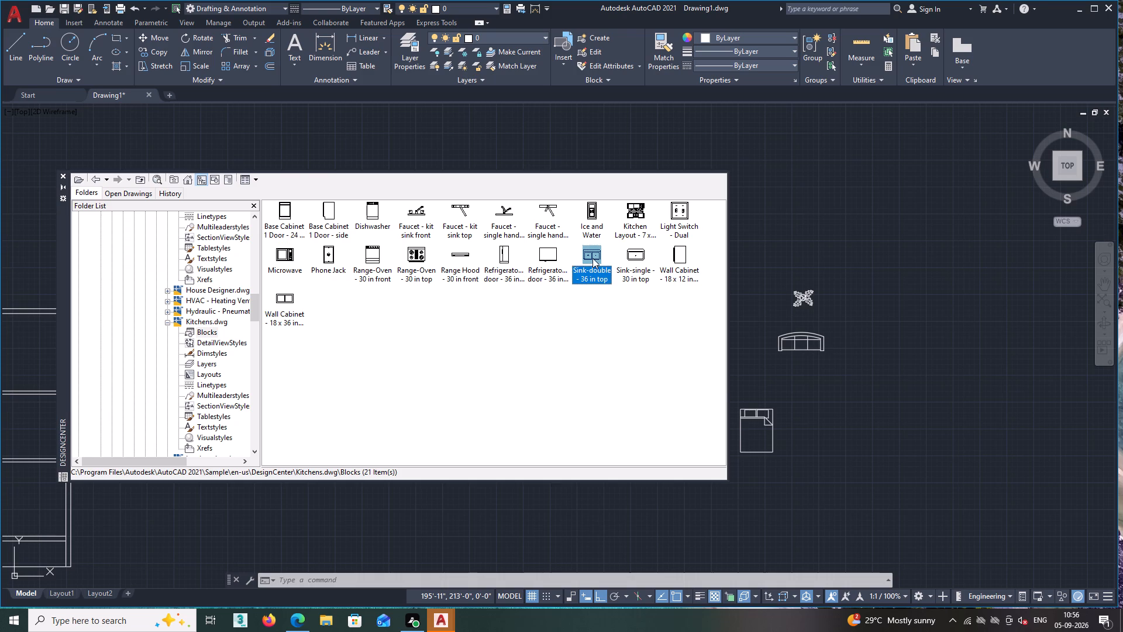
pyautogui.click(629, 382)
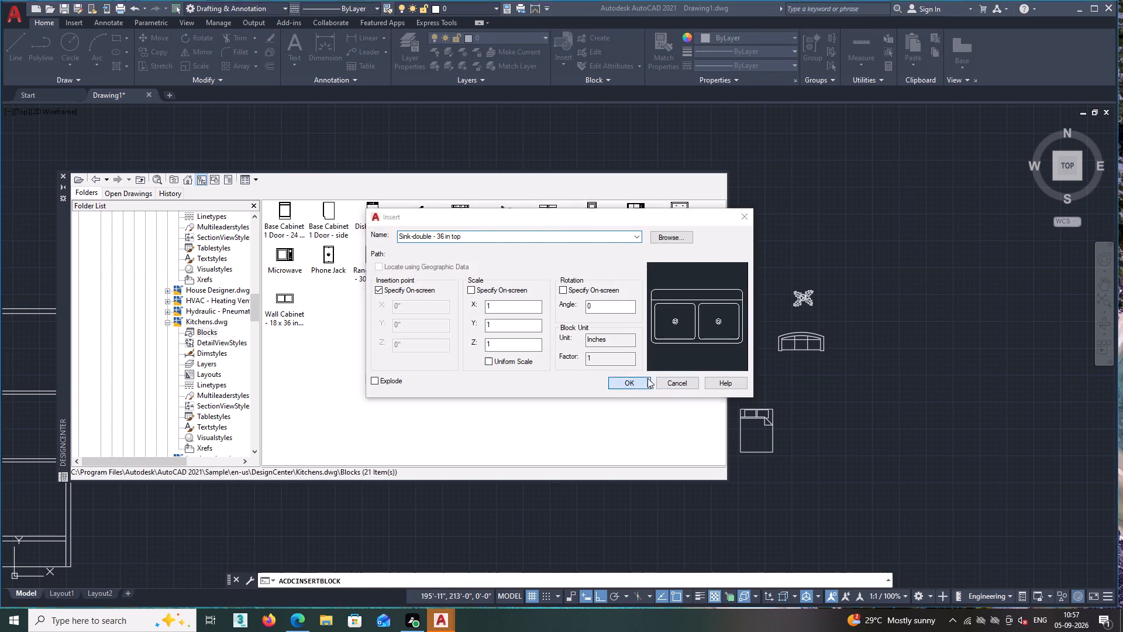
pyautogui.doubleClick(852, 319)
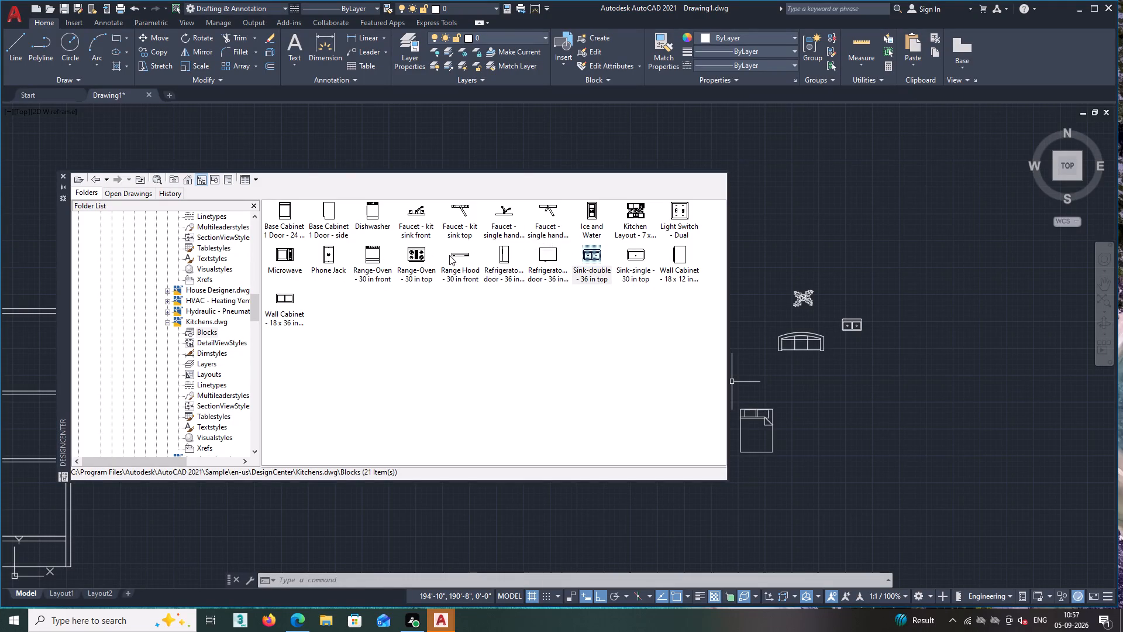
# Insert the Range-Oven - 30 in top block in the empty space above and right of the plant.
pyautogui.click(412, 259)
pyautogui.rightClick(412, 259)
pyautogui.click(412, 259)
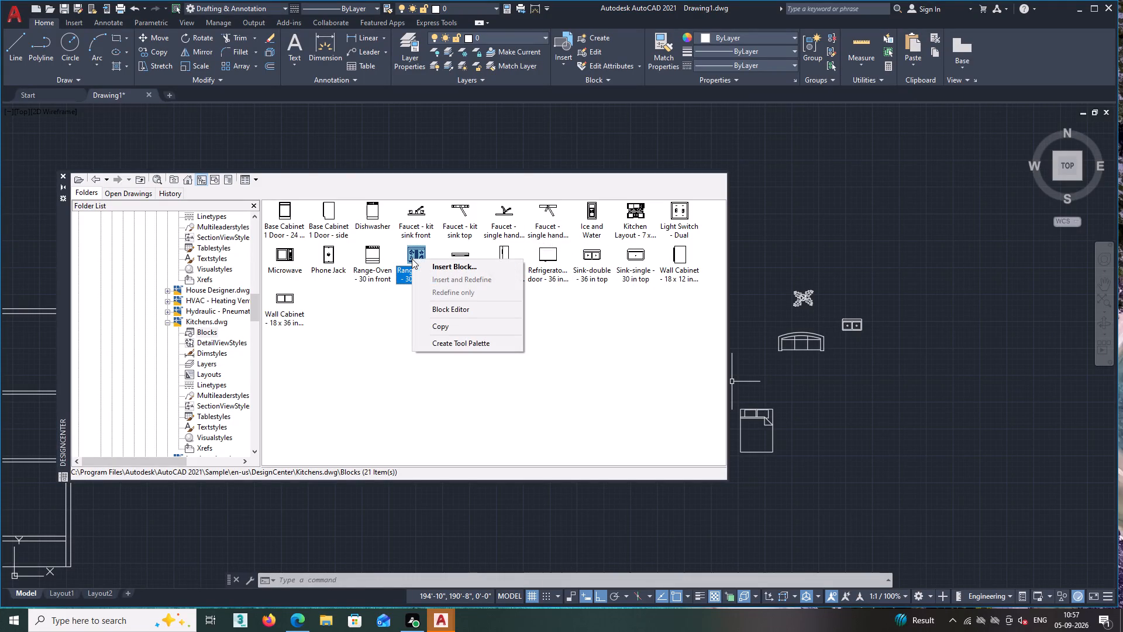
pyautogui.click(381, 329)
pyautogui.doubleClick(419, 256)
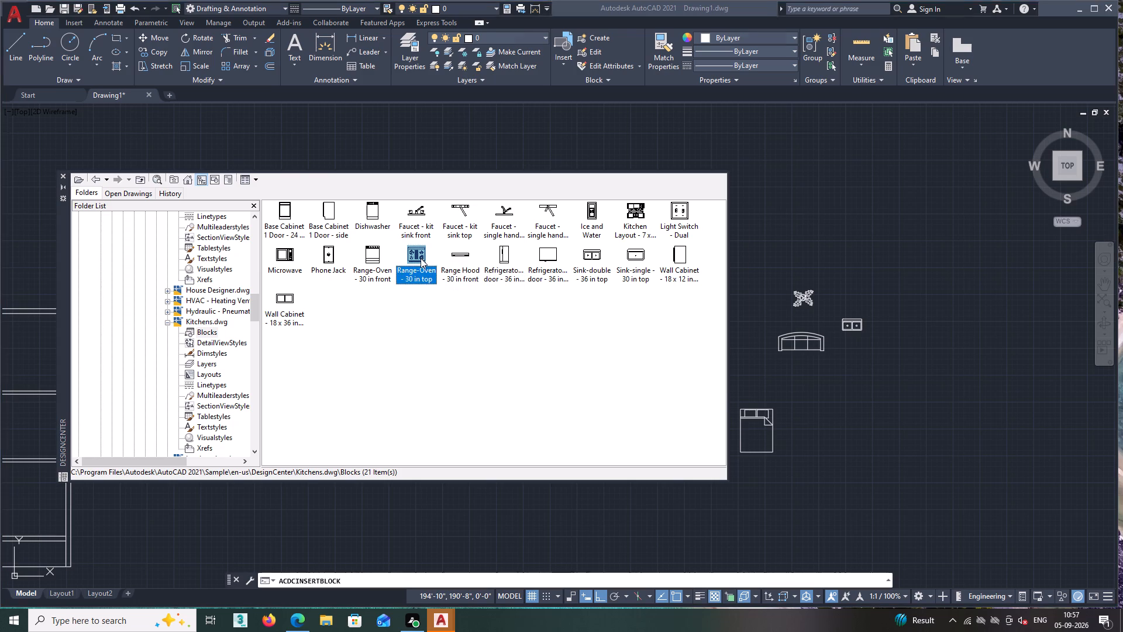
pyautogui.click(628, 380)
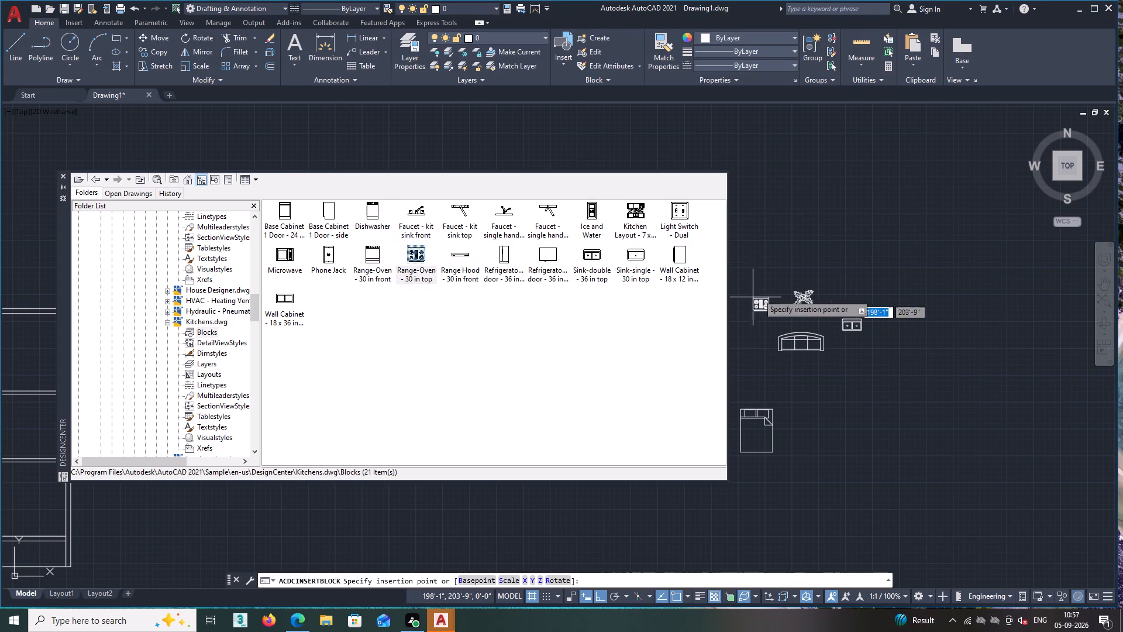
pyautogui.doubleClick(834, 239)
# Insert the Faucet - kit sink top block at scale 1 directly below the range-oven.
pyautogui.scroll(3, 842, 252)
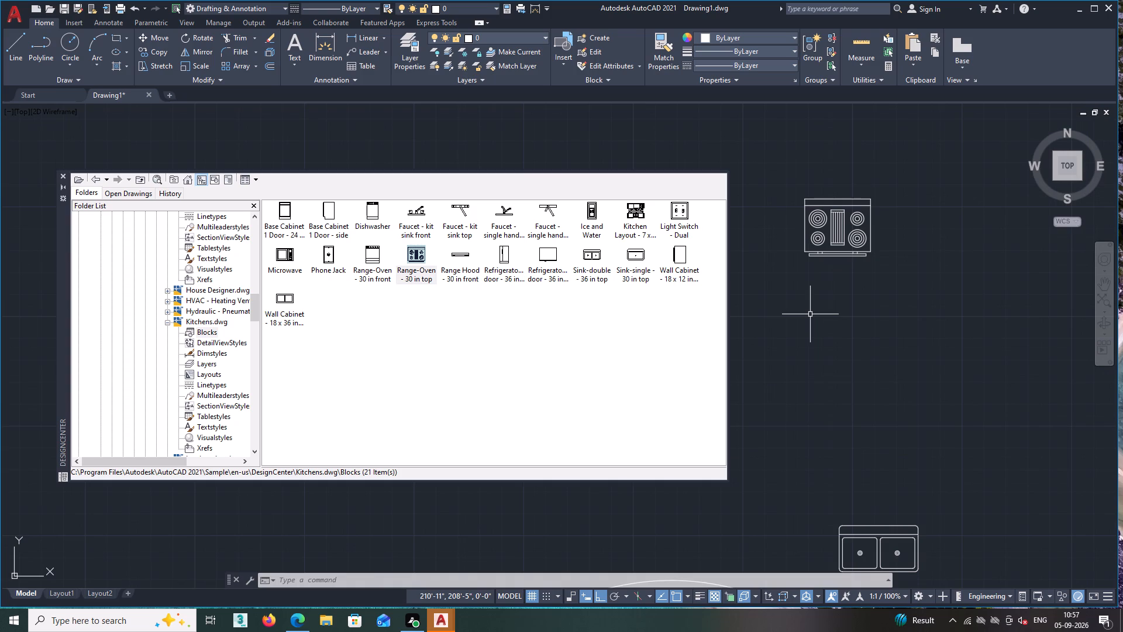
pyautogui.scroll(2, 856, 269)
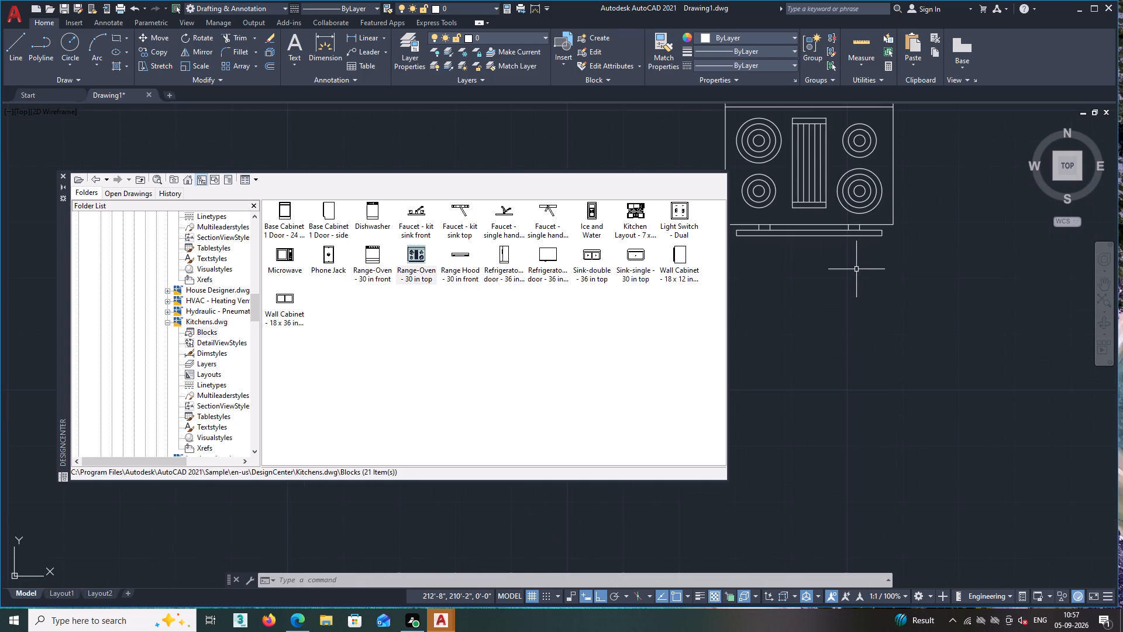
pyautogui.scroll(-1, 856, 269)
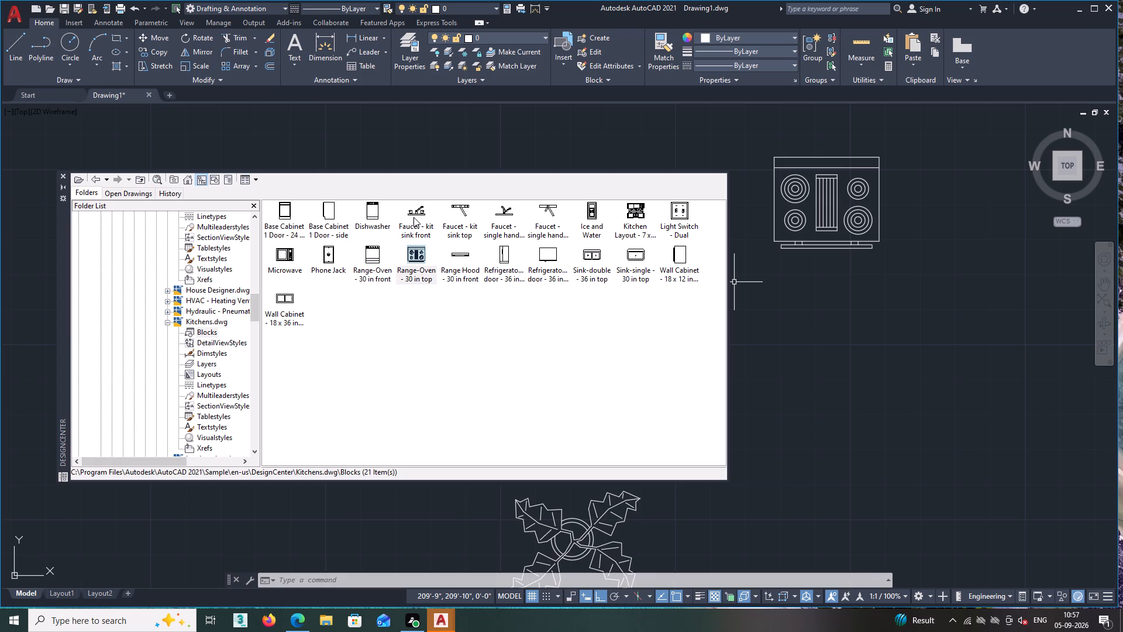
pyautogui.doubleClick(460, 211)
pyautogui.click(460, 211)
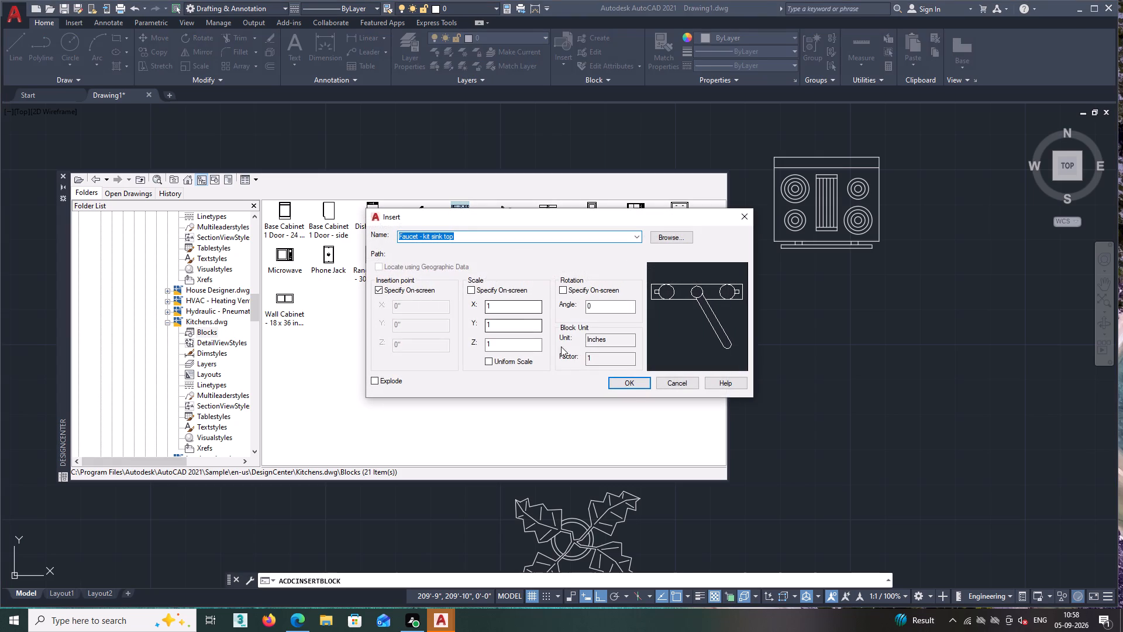
pyautogui.click(631, 384)
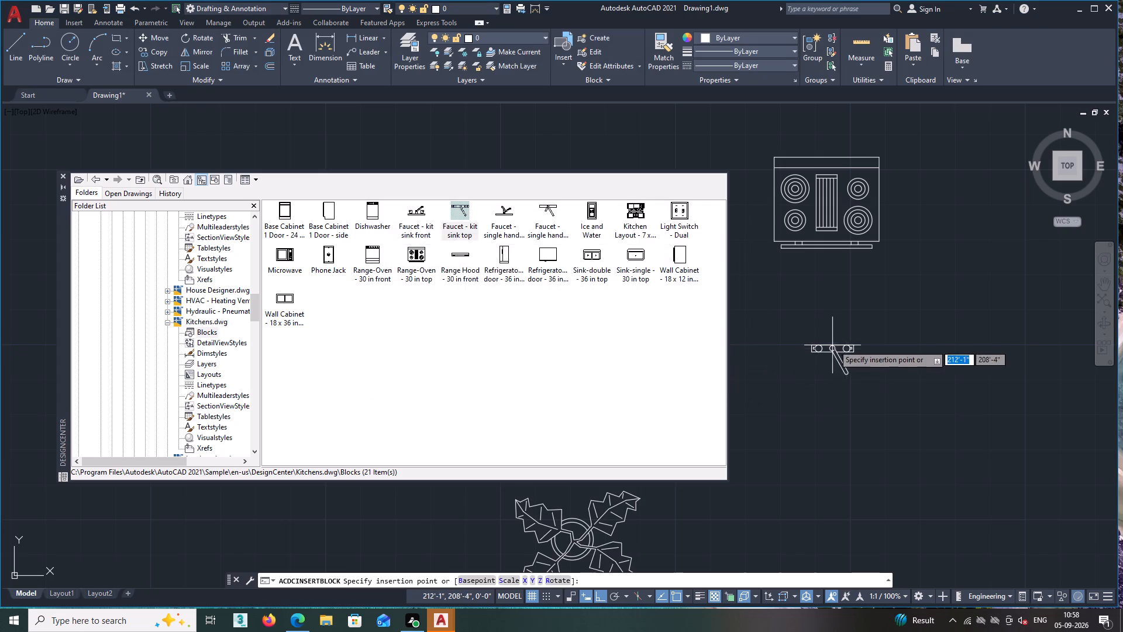
pyautogui.doubleClick(822, 287)
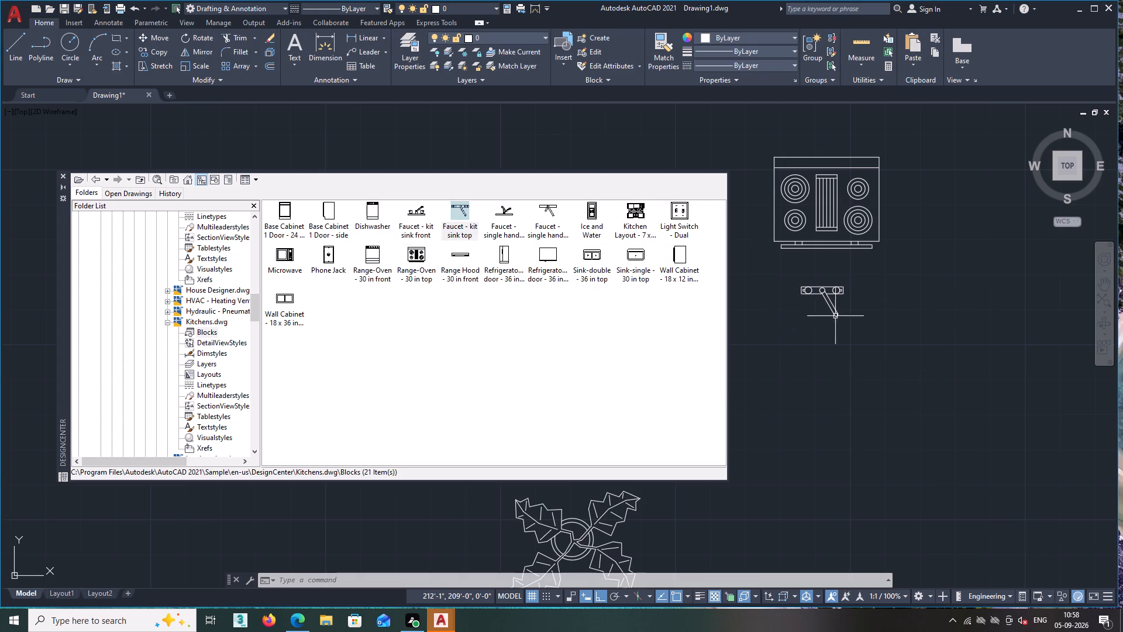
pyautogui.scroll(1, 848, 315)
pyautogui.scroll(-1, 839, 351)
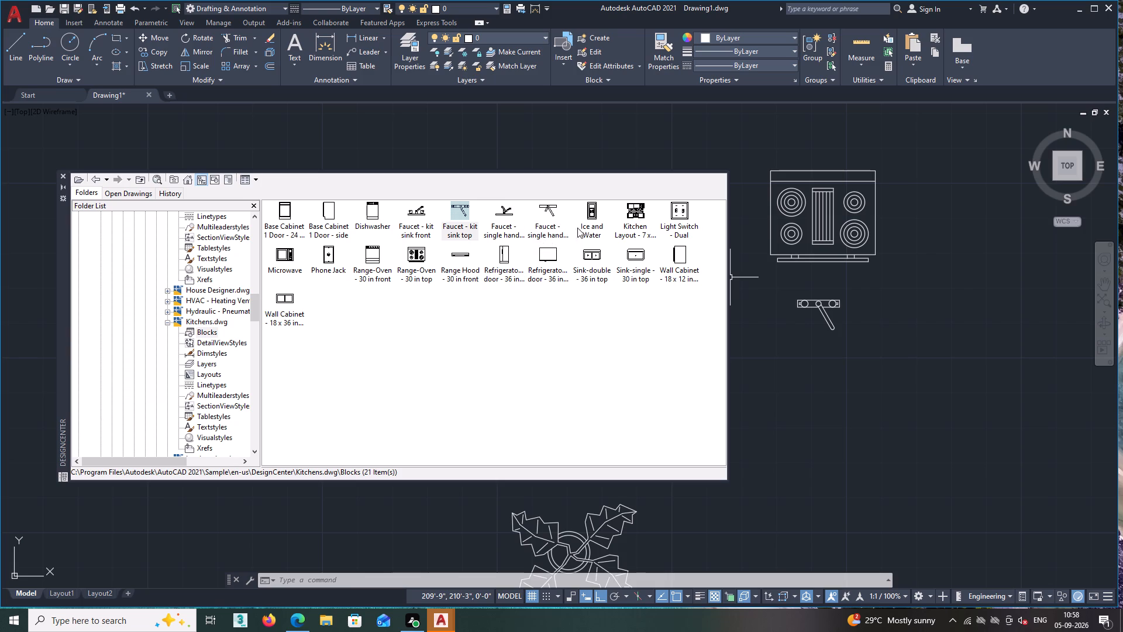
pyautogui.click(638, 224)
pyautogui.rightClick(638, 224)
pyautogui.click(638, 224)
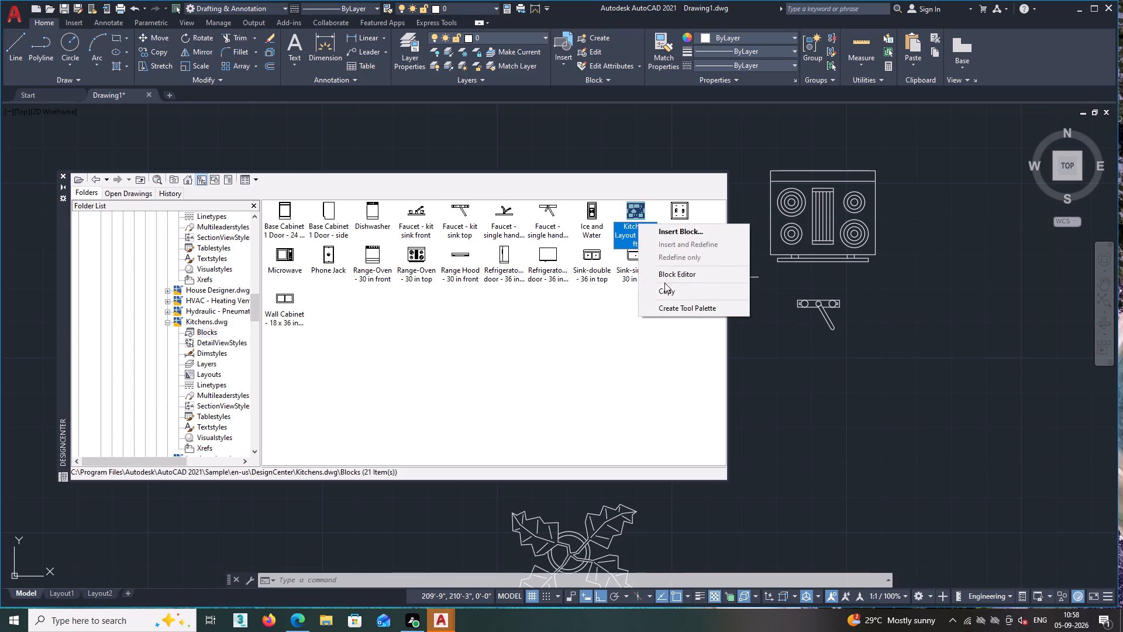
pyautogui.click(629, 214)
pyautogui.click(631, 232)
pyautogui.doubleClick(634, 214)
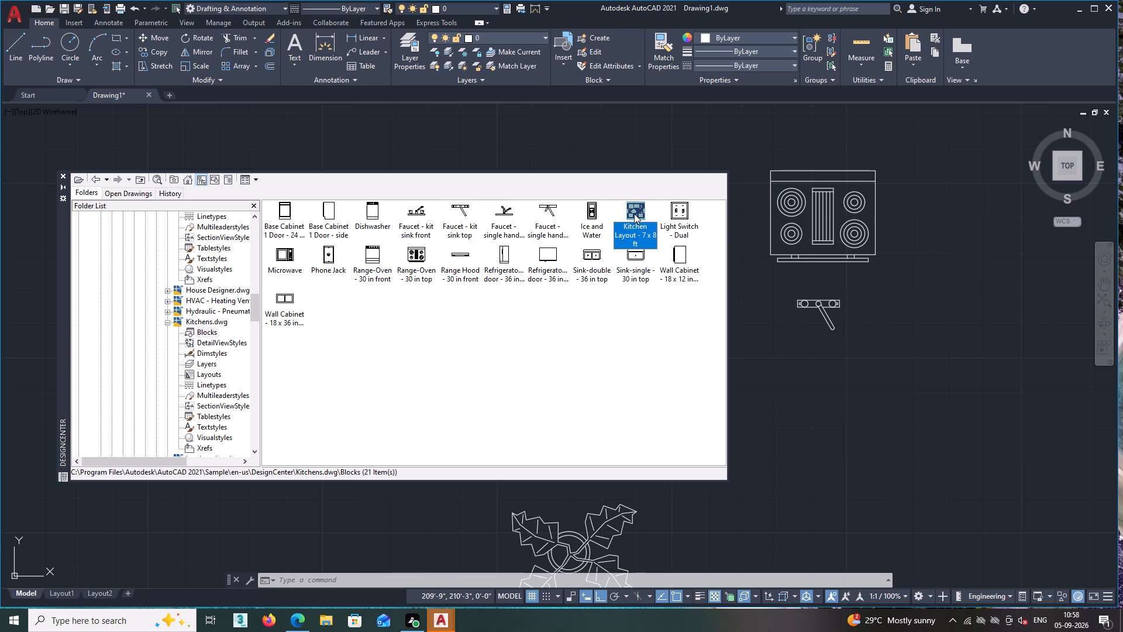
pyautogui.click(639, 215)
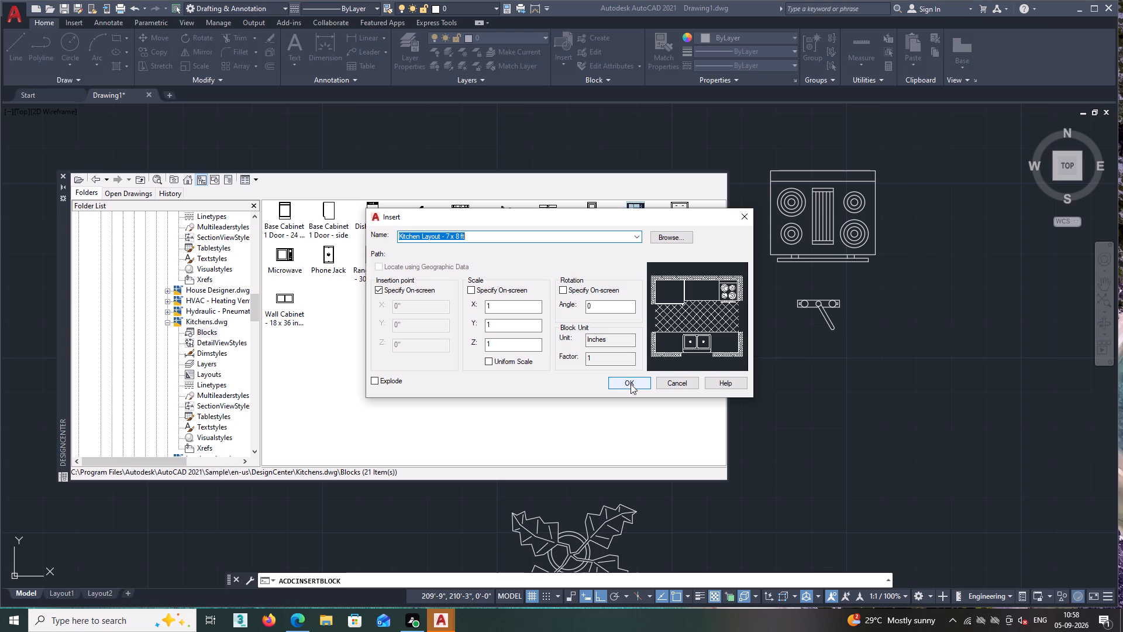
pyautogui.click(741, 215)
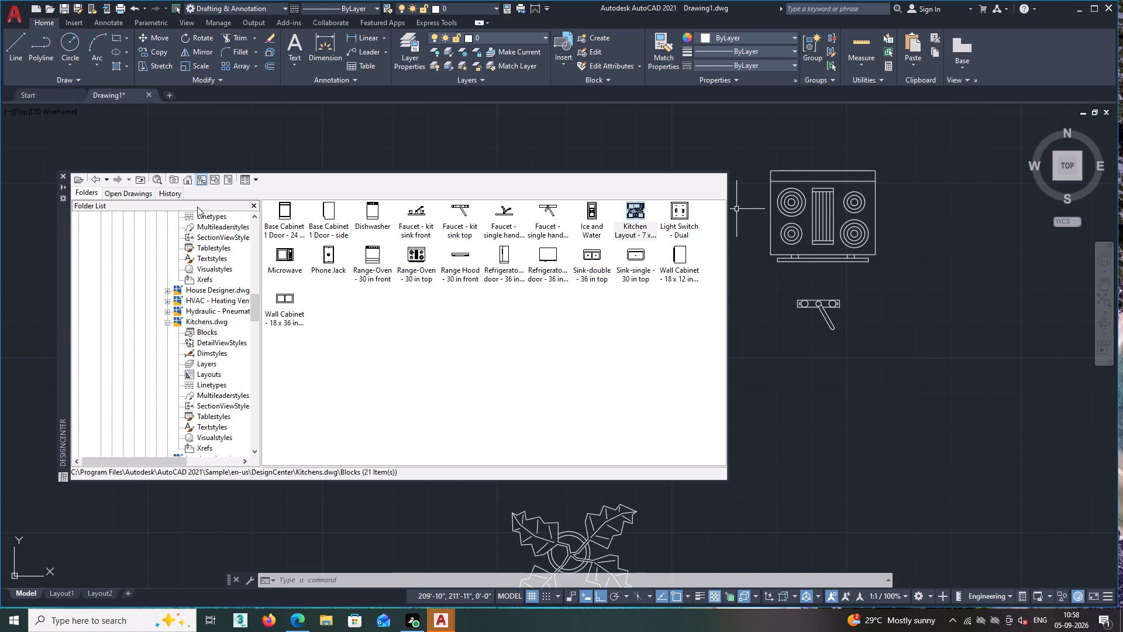
# Close DesignCenter.
pyautogui.click(60, 174)
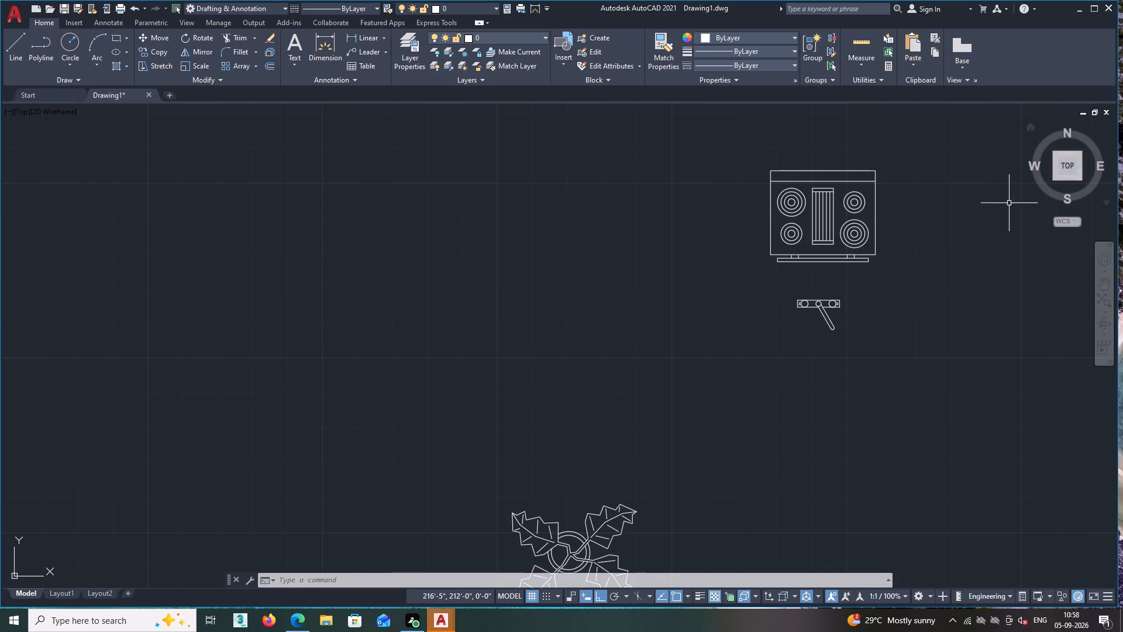
# Erase the range-oven block above the faucet.
pyautogui.click(873, 178)
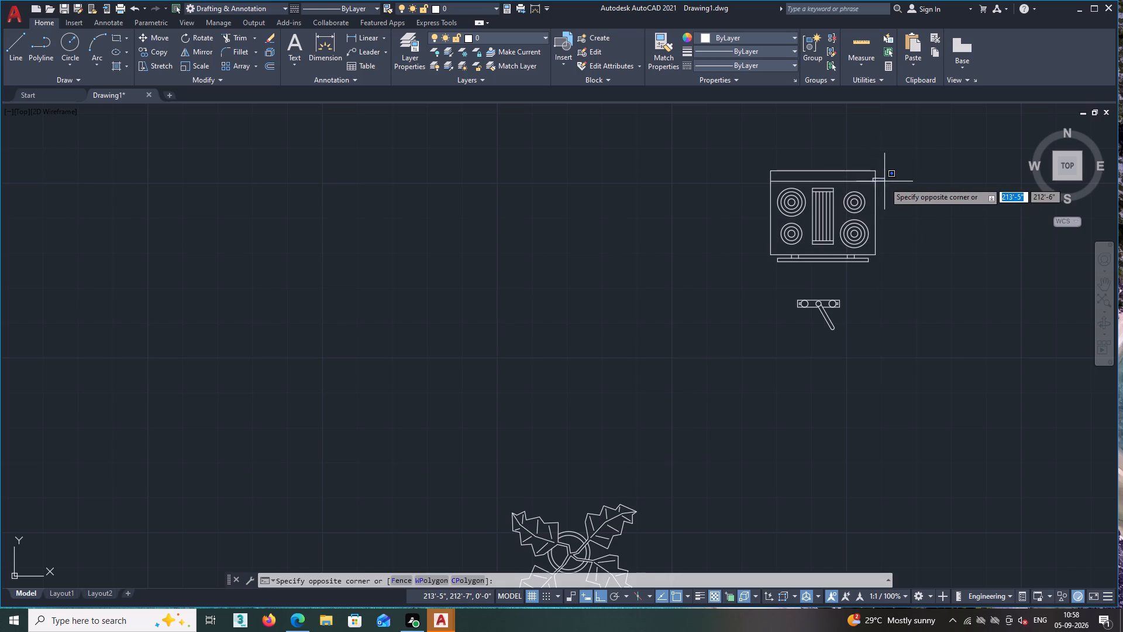
pyautogui.click(696, 243)
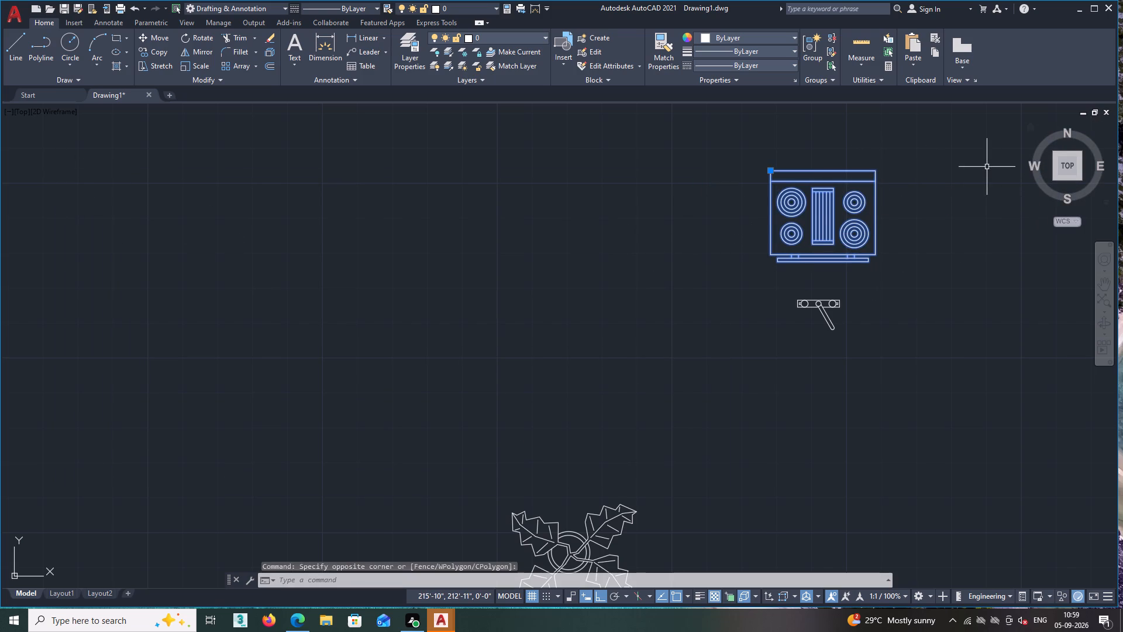
pyautogui.press('Delete')
# Move the faucet, plant, double sink, sofa and bed blocks together about 53' horizontally towards the floor plan, beside the door blocks.
pyautogui.scroll(-3, 983, 167)
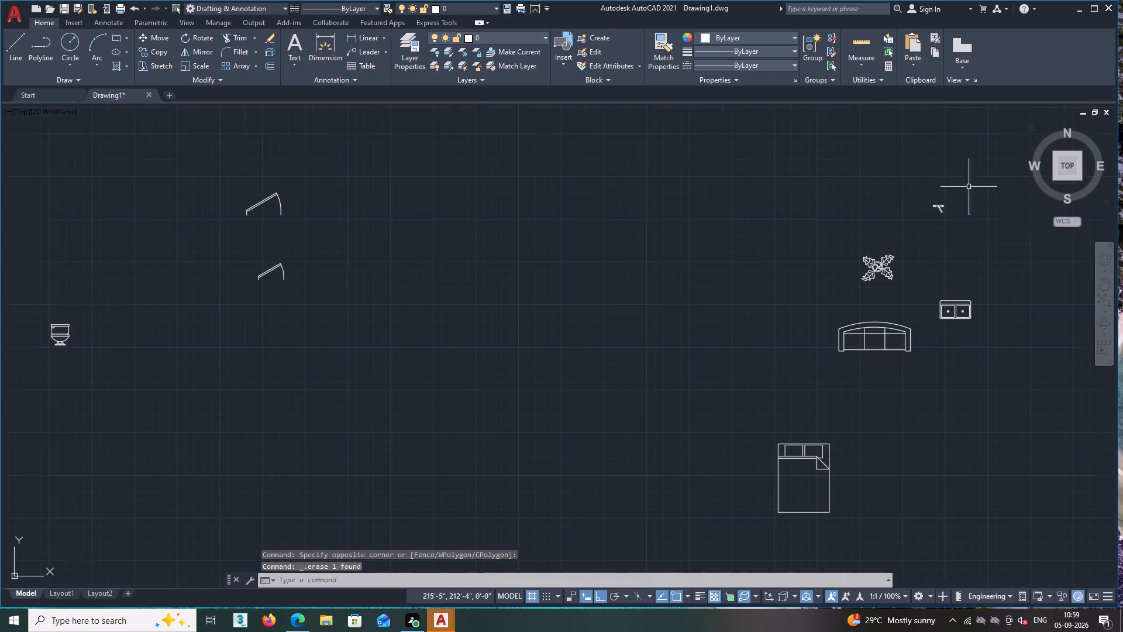
pyautogui.scroll(-1, 914, 250)
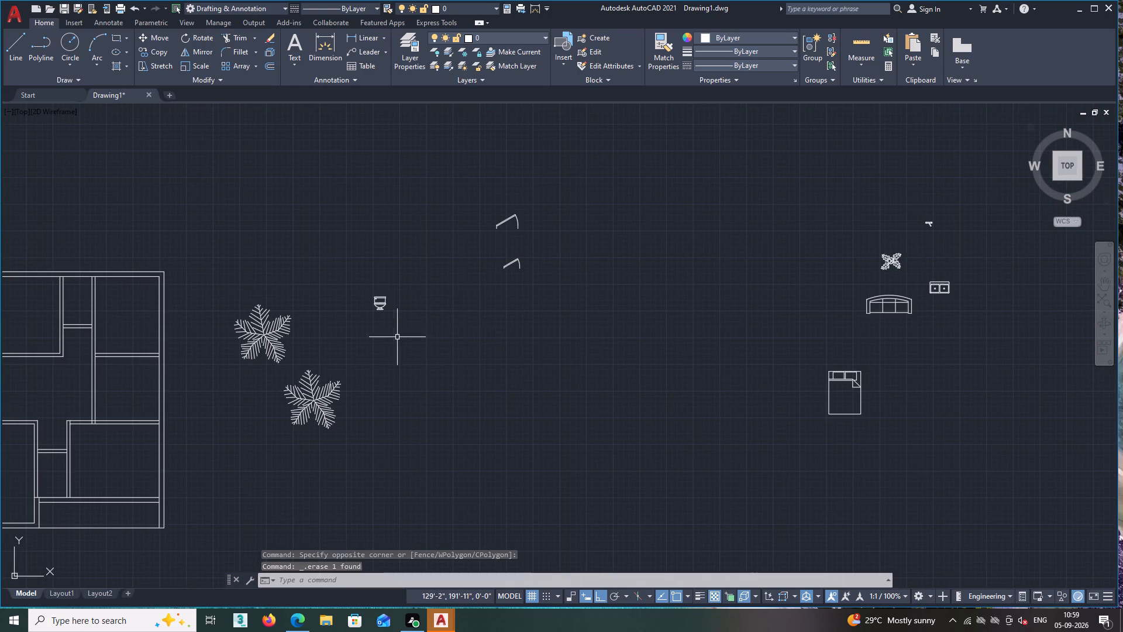
pyautogui.scroll(-1, 372, 351)
pyautogui.moveTo(364, 353); pyautogui.dragTo(422, 332, button='middle')
pyautogui.scroll(2, 422, 332)
pyautogui.scroll(-1, 422, 332)
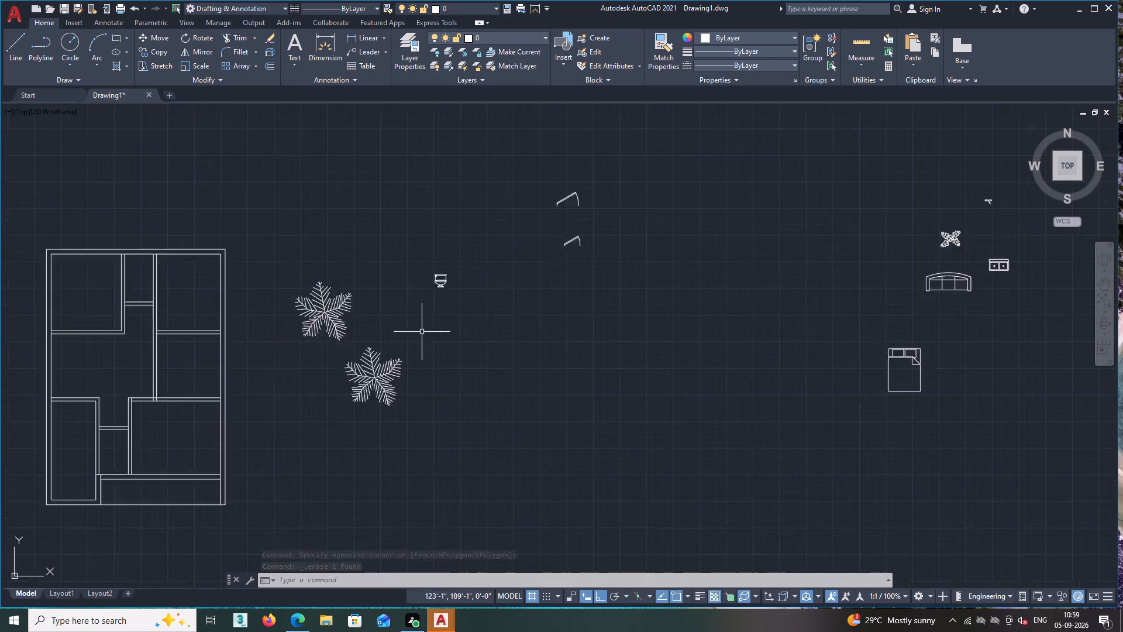
pyautogui.scroll(-1, 422, 332)
pyautogui.doubleClick(871, 199)
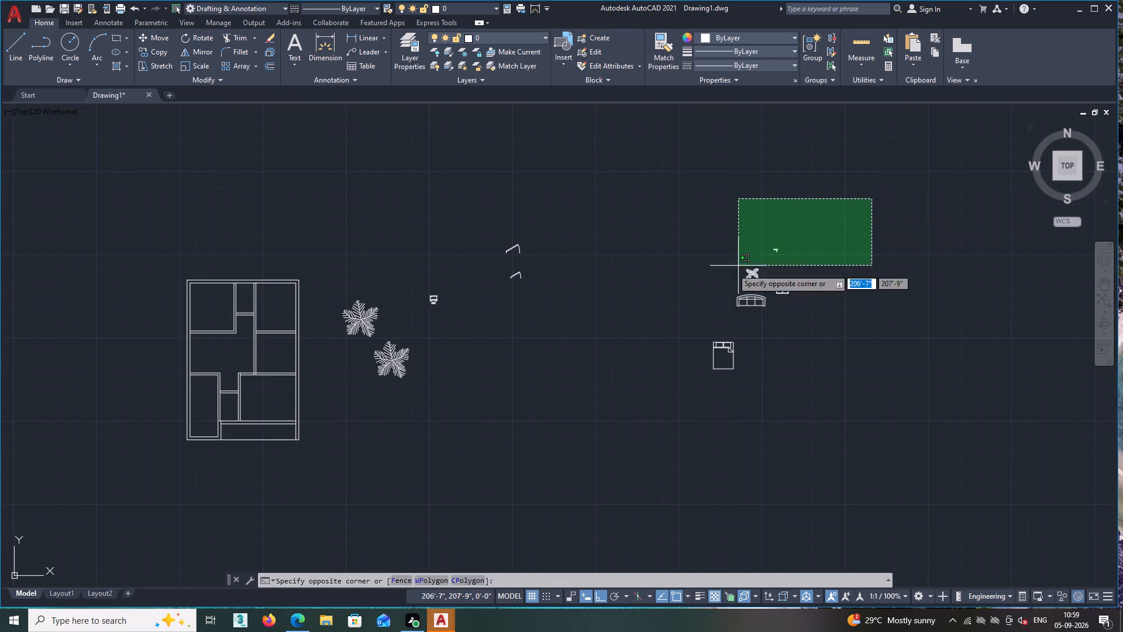
pyautogui.click(626, 402)
pyautogui.rightClick(649, 294)
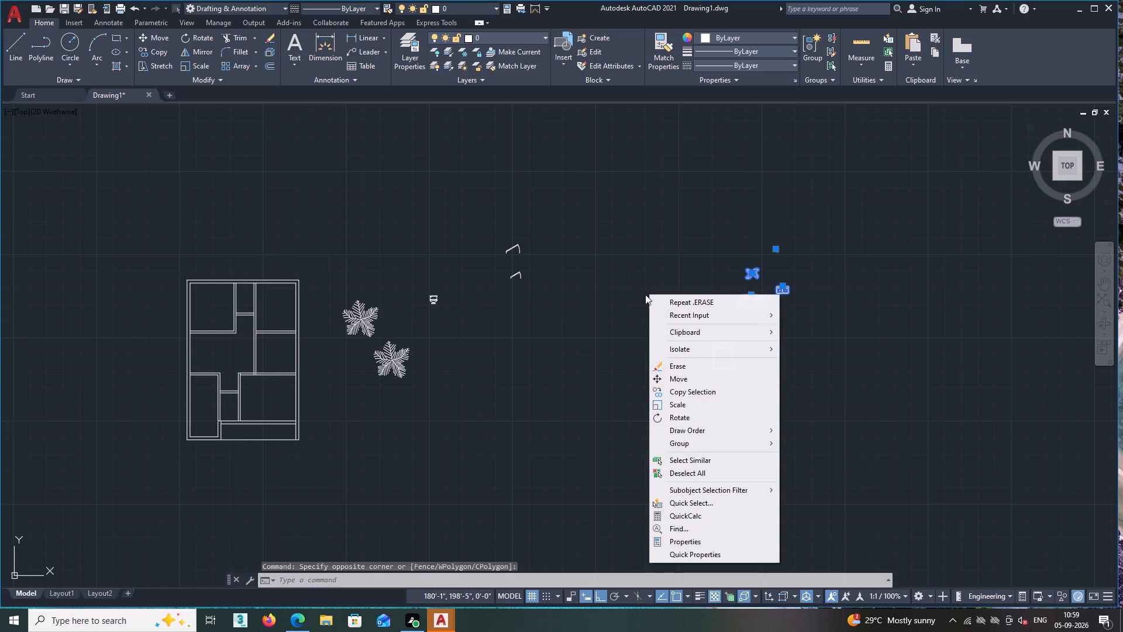
pyautogui.click(661, 378)
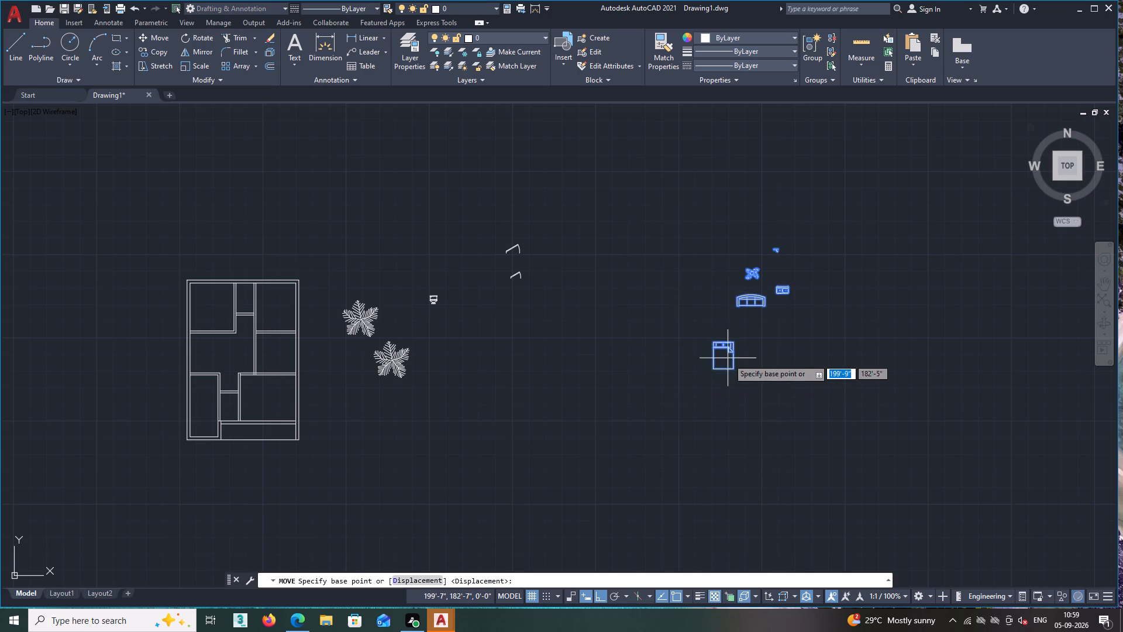
pyautogui.click(714, 370)
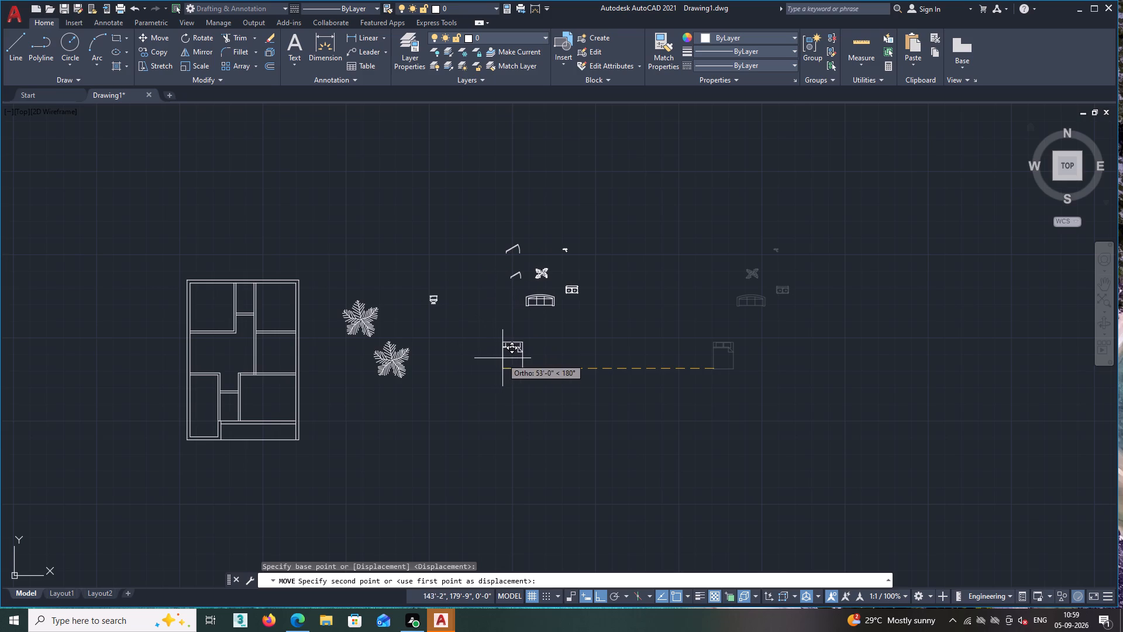
pyautogui.click(502, 358)
# Look over the floor plan and the blocks gathered beside it.
pyautogui.scroll(-2, 651, 392)
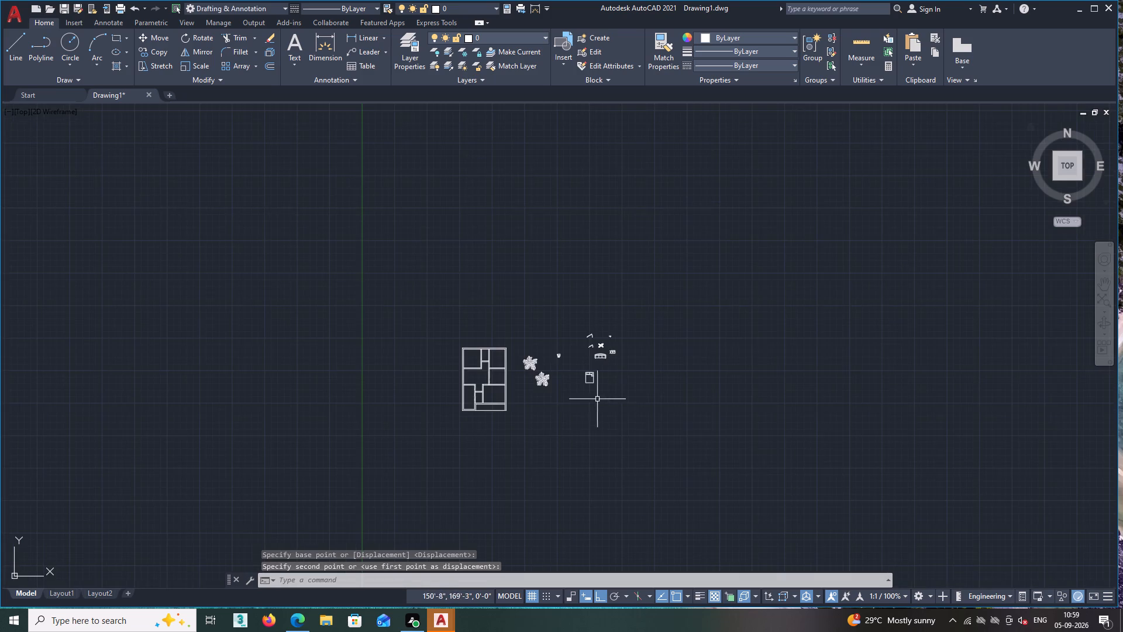
pyautogui.moveTo(567, 409); pyautogui.dragTo(665, 413, button='middle')
pyautogui.scroll(4, 596, 420)
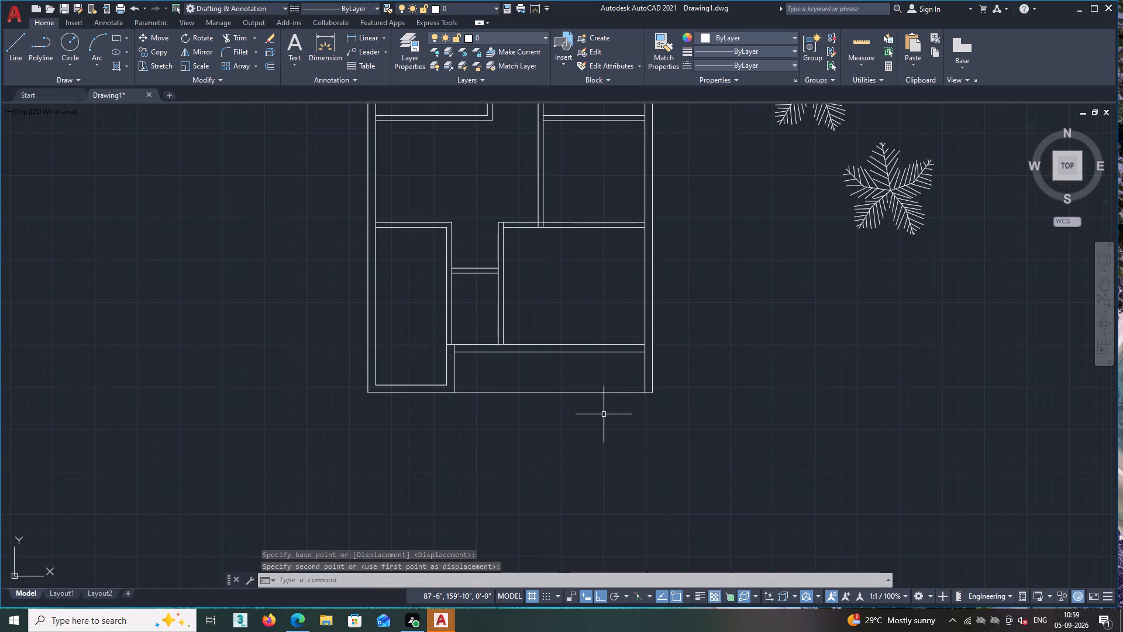
pyautogui.press('Escape')
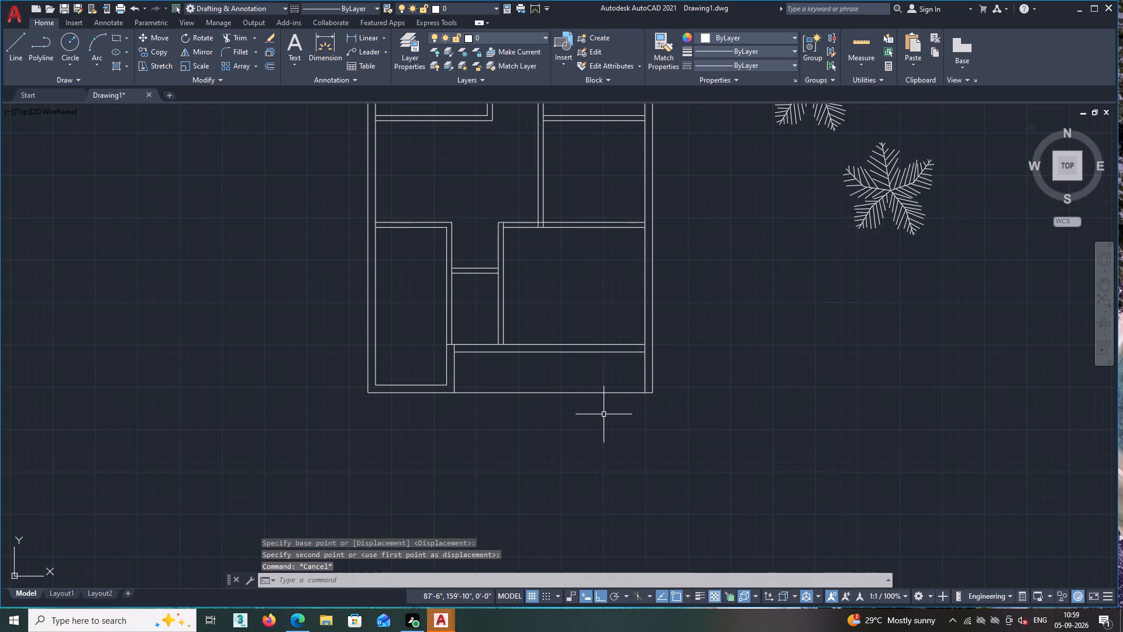
pyautogui.scroll(-1, 671, 418)
pyautogui.scroll(-1, 790, 424)
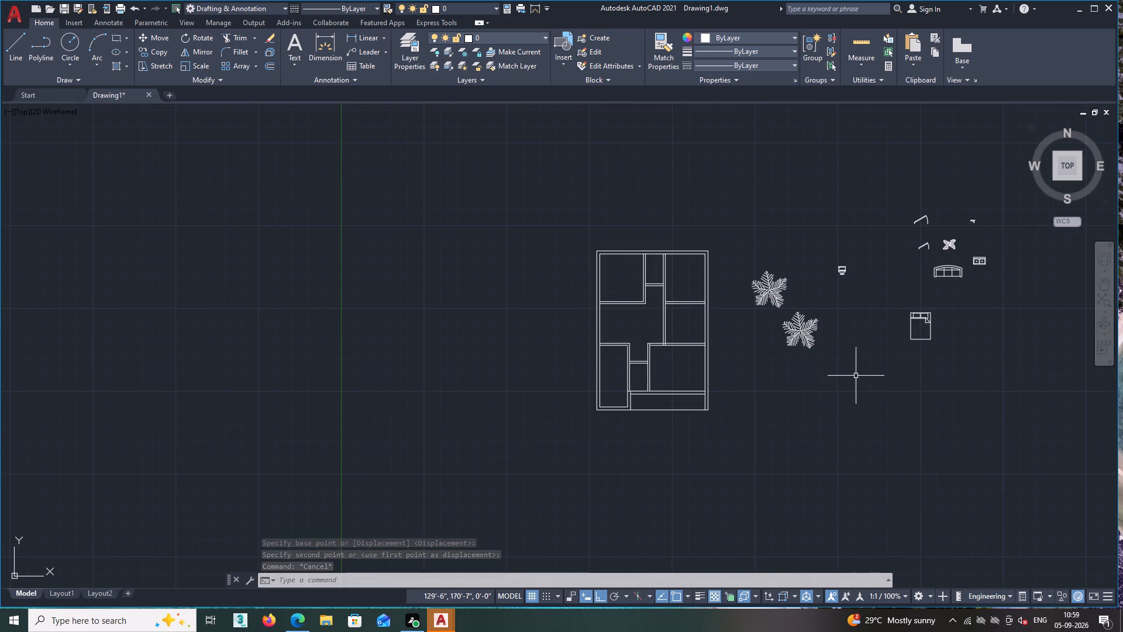
pyautogui.scroll(-2, 856, 393)
pyautogui.moveTo(856, 393); pyautogui.dragTo(741, 368, button='middle')
pyautogui.scroll(1, 718, 356)
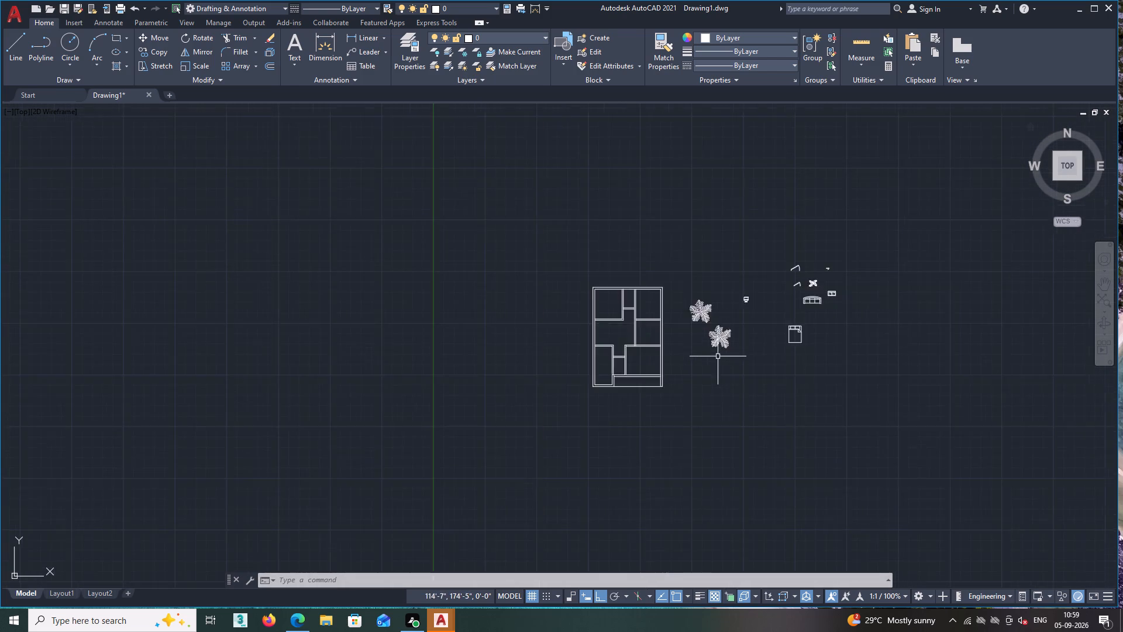
pyautogui.scroll(4, 717, 356)
pyautogui.scroll(-2, 738, 317)
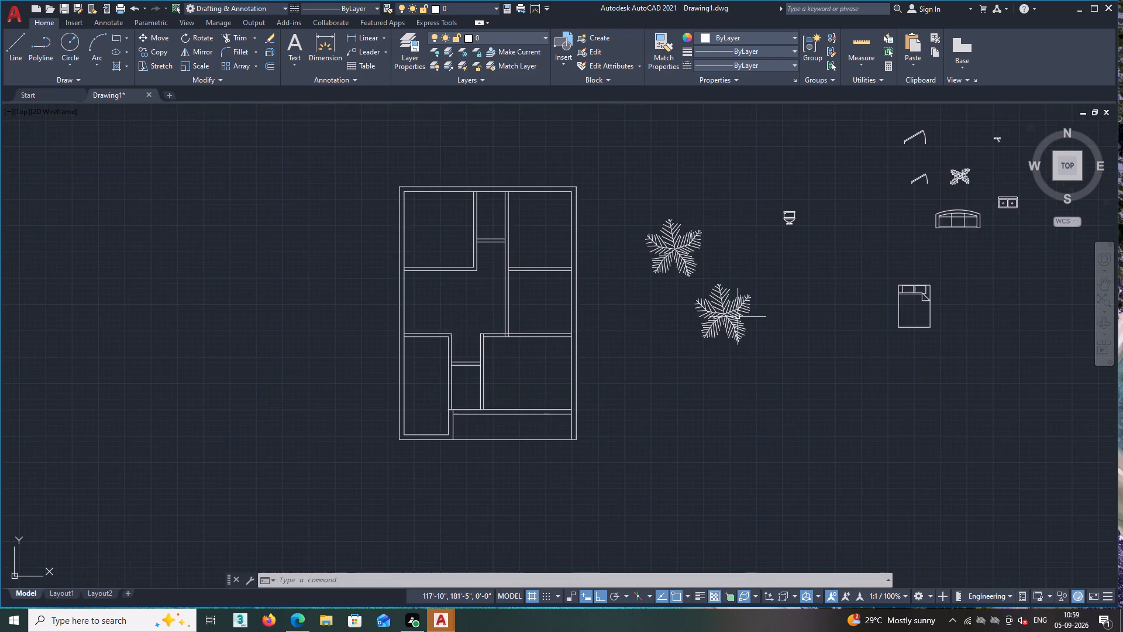
pyautogui.scroll(-2, 738, 317)
pyautogui.scroll(2, 828, 315)
pyautogui.scroll(3, 759, 300)
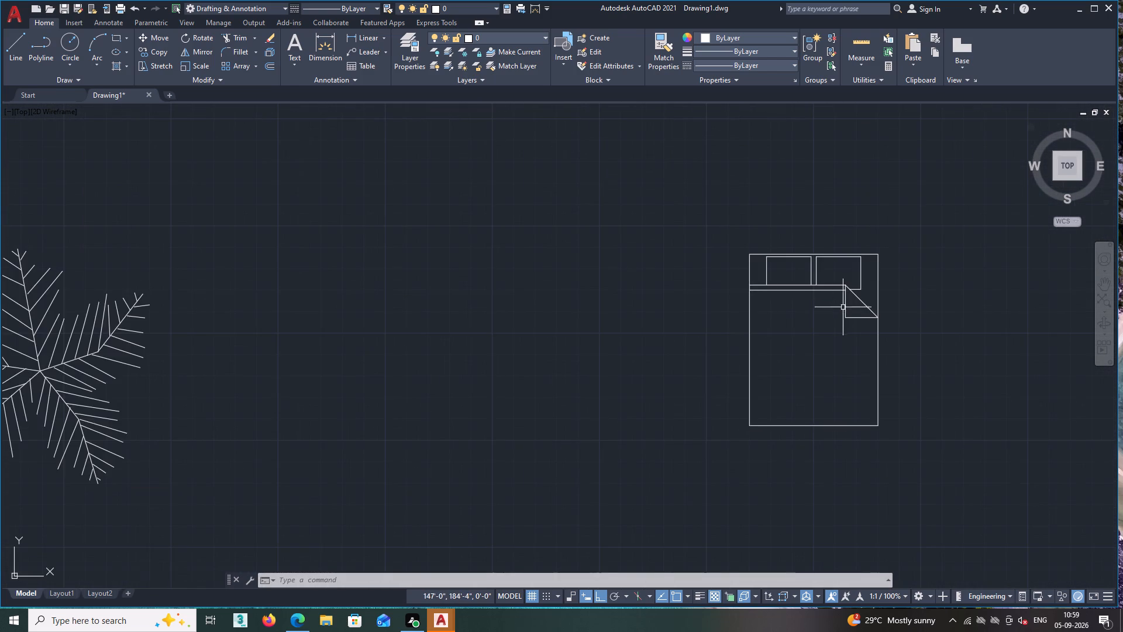
pyautogui.scroll(-4, 848, 305)
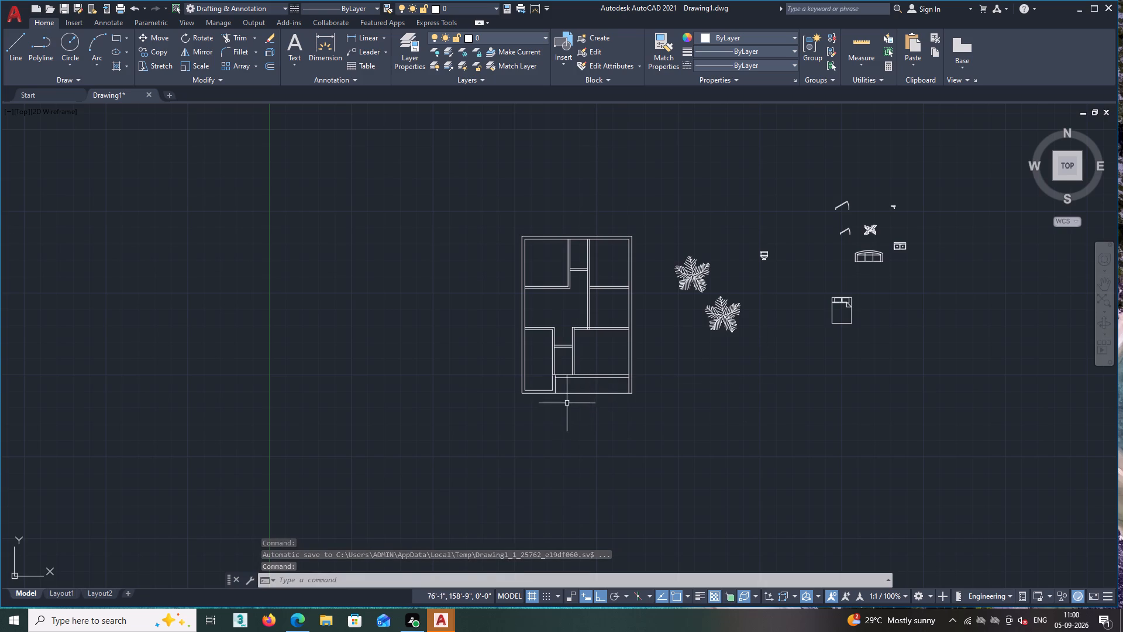
# Trim the short line segments crossing the two ends of the horizontal wall above the plan's bottom strip.
pyautogui.scroll(5, 562, 393)
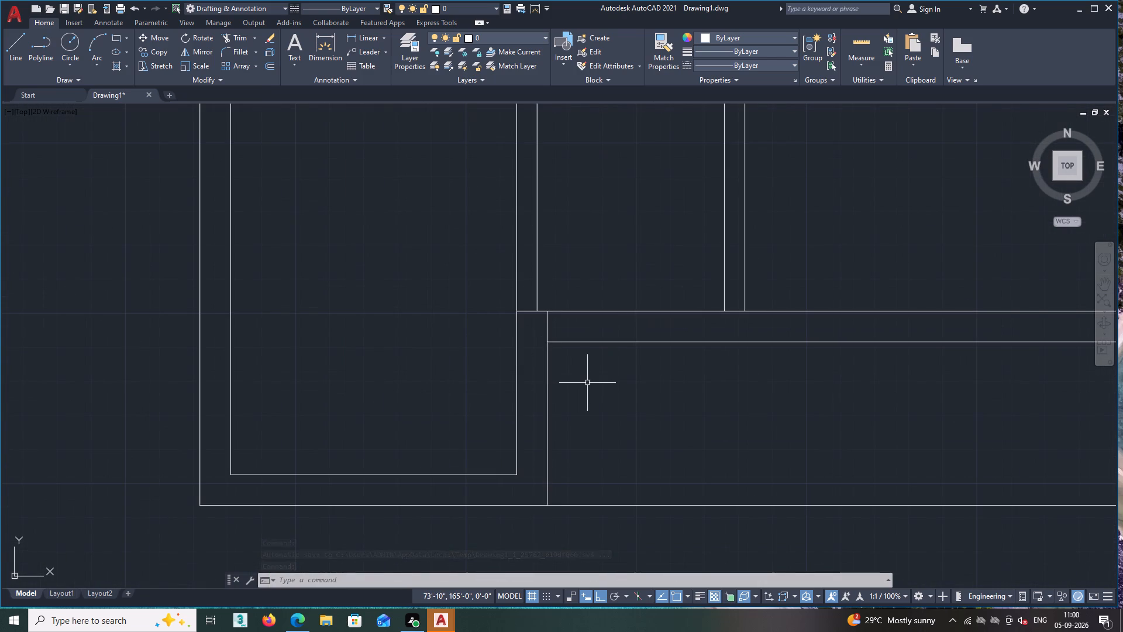
pyautogui.press('t')
pyautogui.write('R')
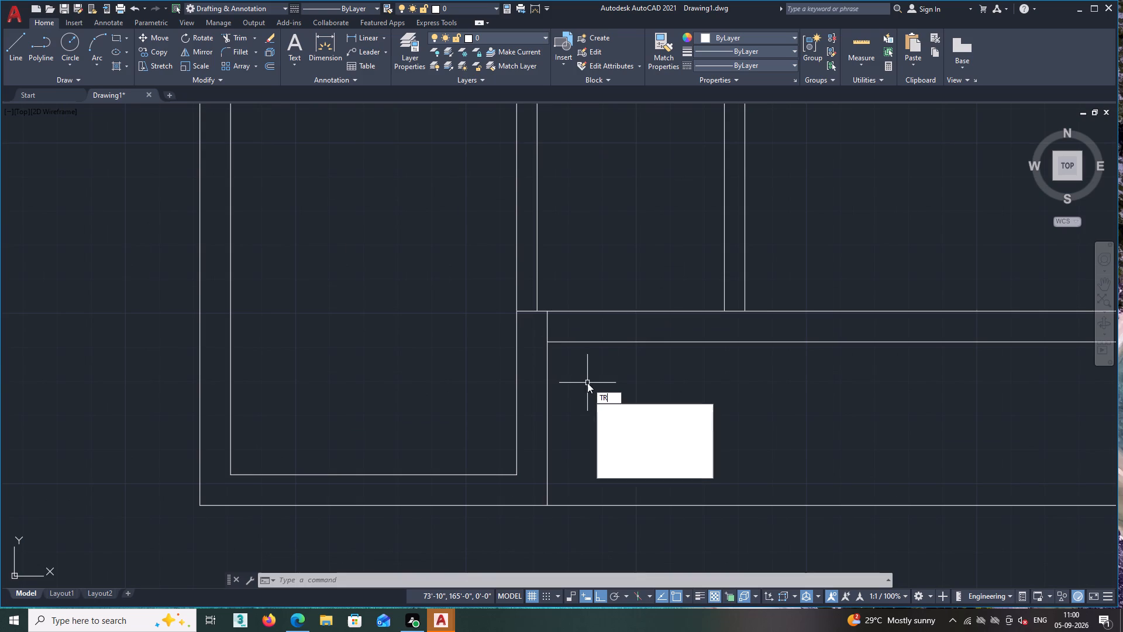
pyautogui.press('space')
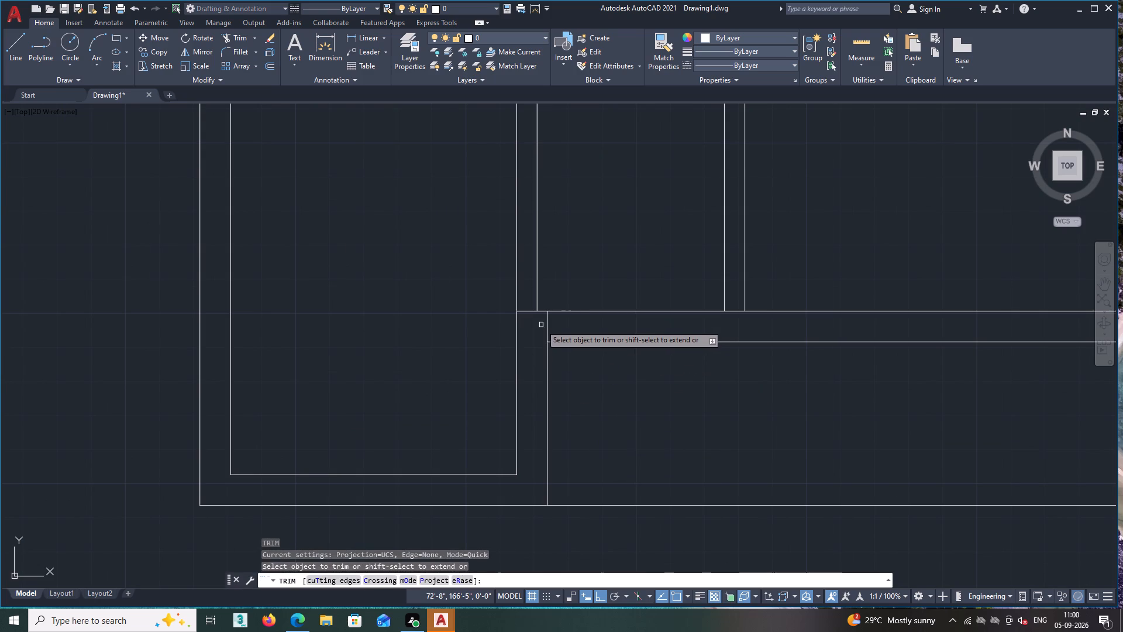
pyautogui.doubleClick(546, 326)
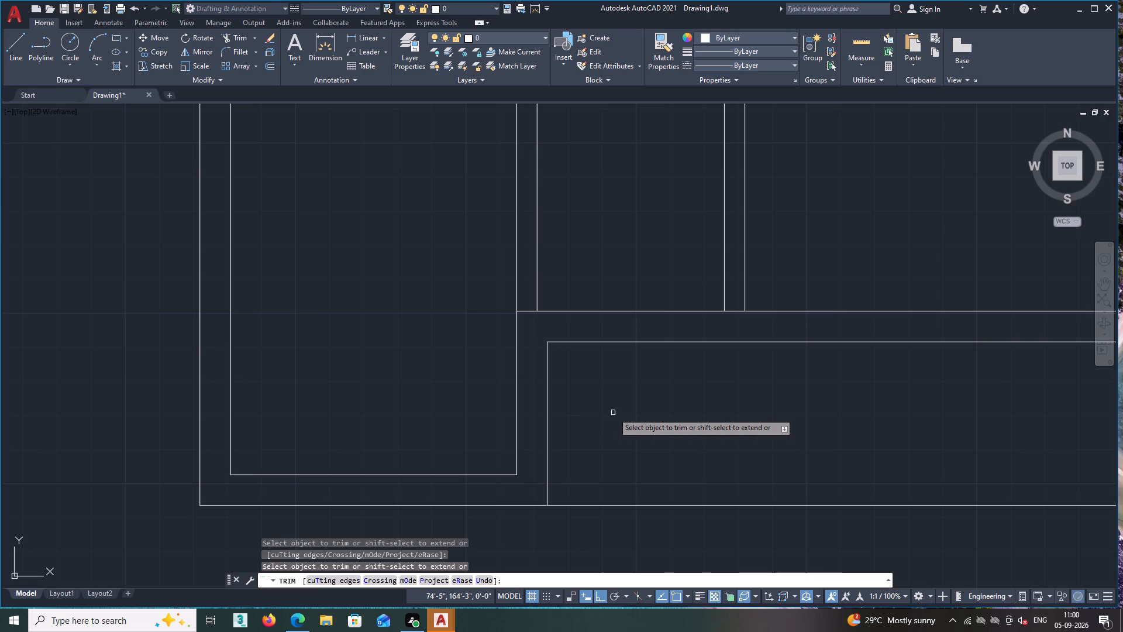
pyautogui.scroll(-4, 614, 413)
pyautogui.moveTo(677, 421); pyautogui.dragTo(636, 425, button='middle')
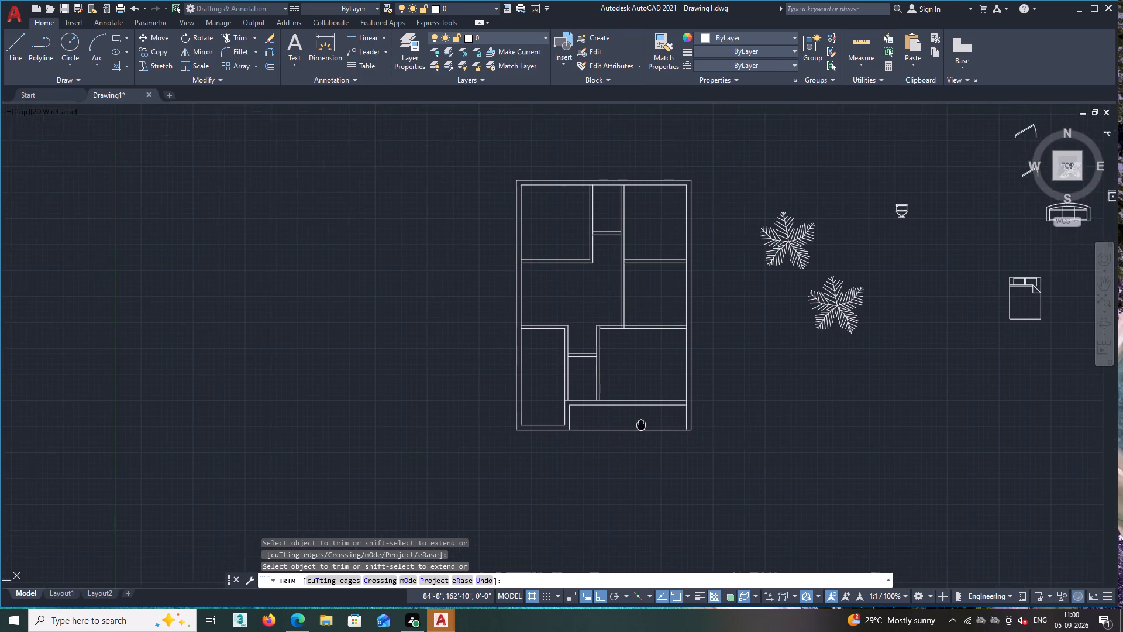
pyautogui.moveTo(636, 425); pyautogui.dragTo(597, 419, button='middle')
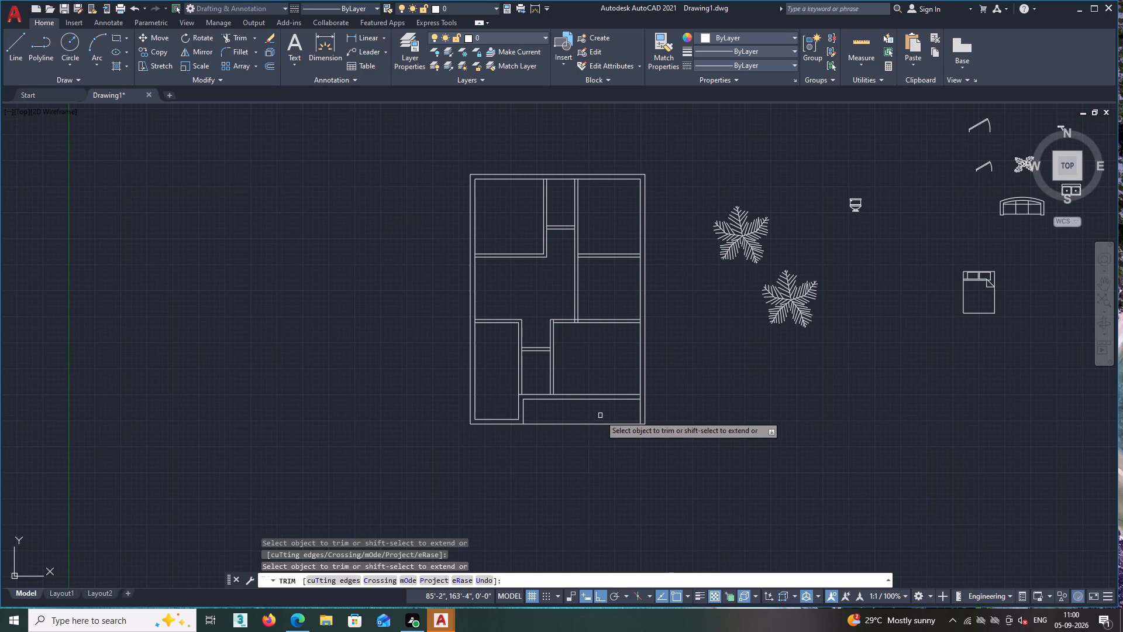
pyautogui.scroll(2, 622, 414)
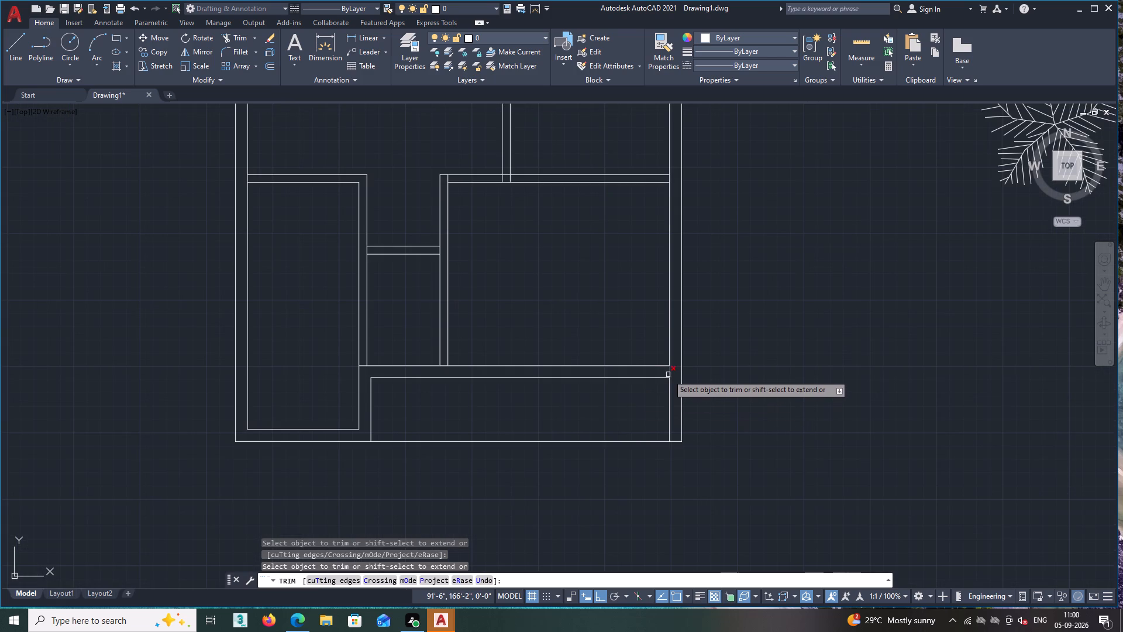
pyautogui.click(669, 372)
pyautogui.scroll(-1, 627, 399)
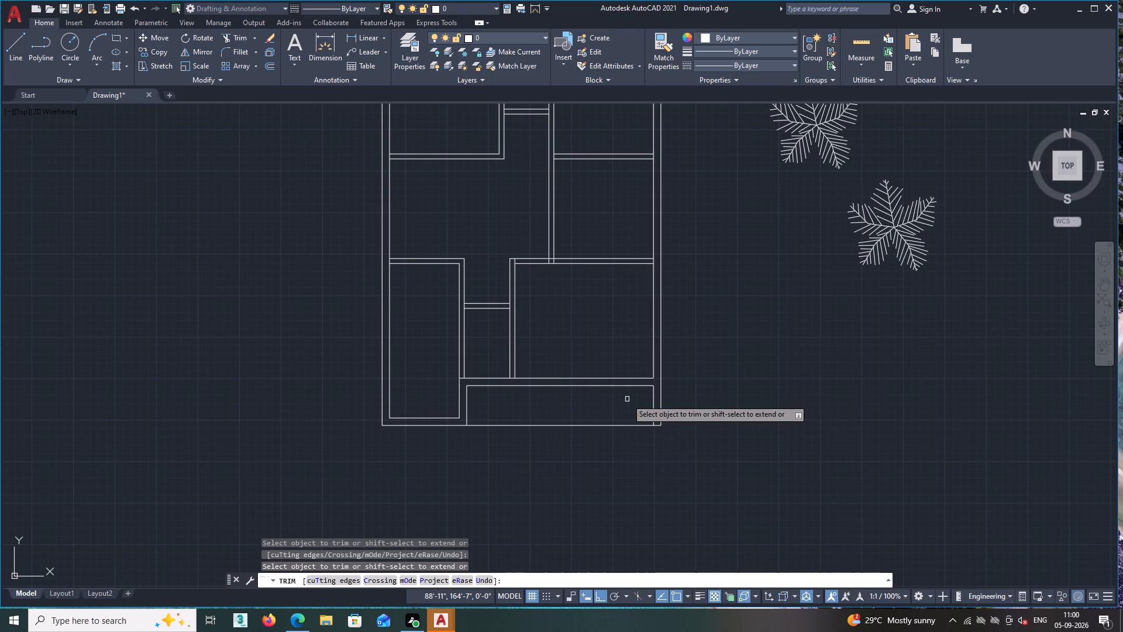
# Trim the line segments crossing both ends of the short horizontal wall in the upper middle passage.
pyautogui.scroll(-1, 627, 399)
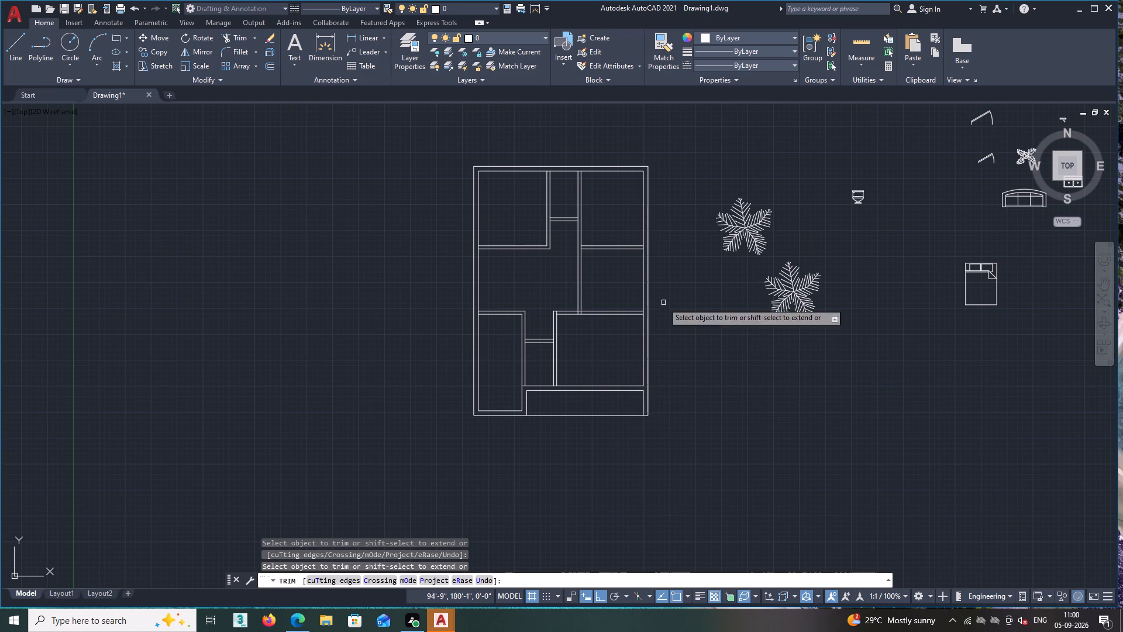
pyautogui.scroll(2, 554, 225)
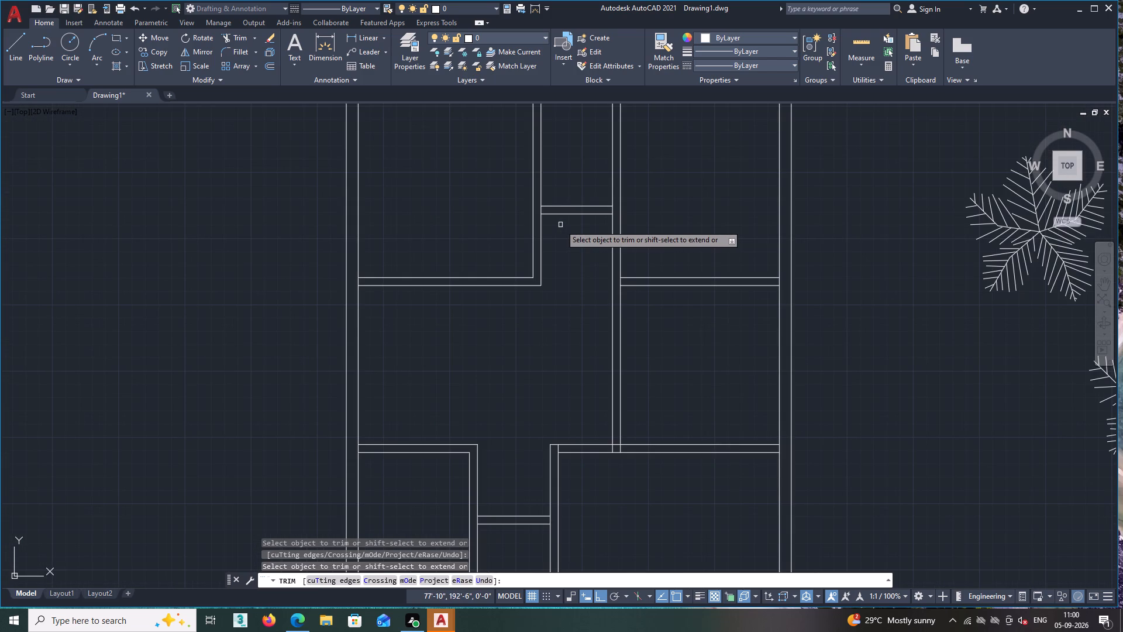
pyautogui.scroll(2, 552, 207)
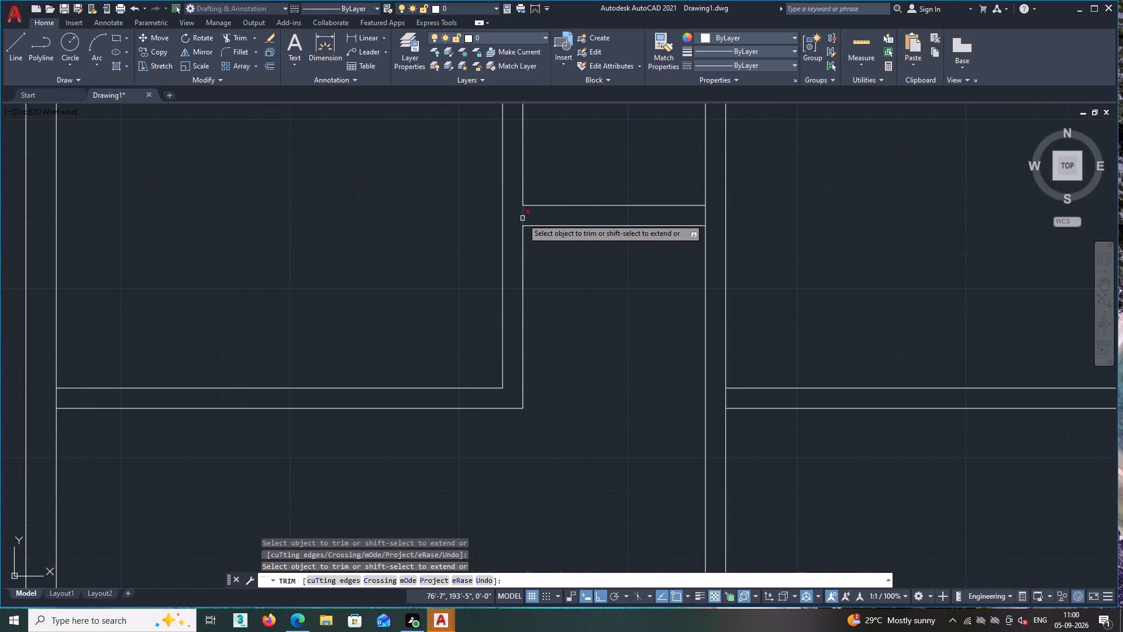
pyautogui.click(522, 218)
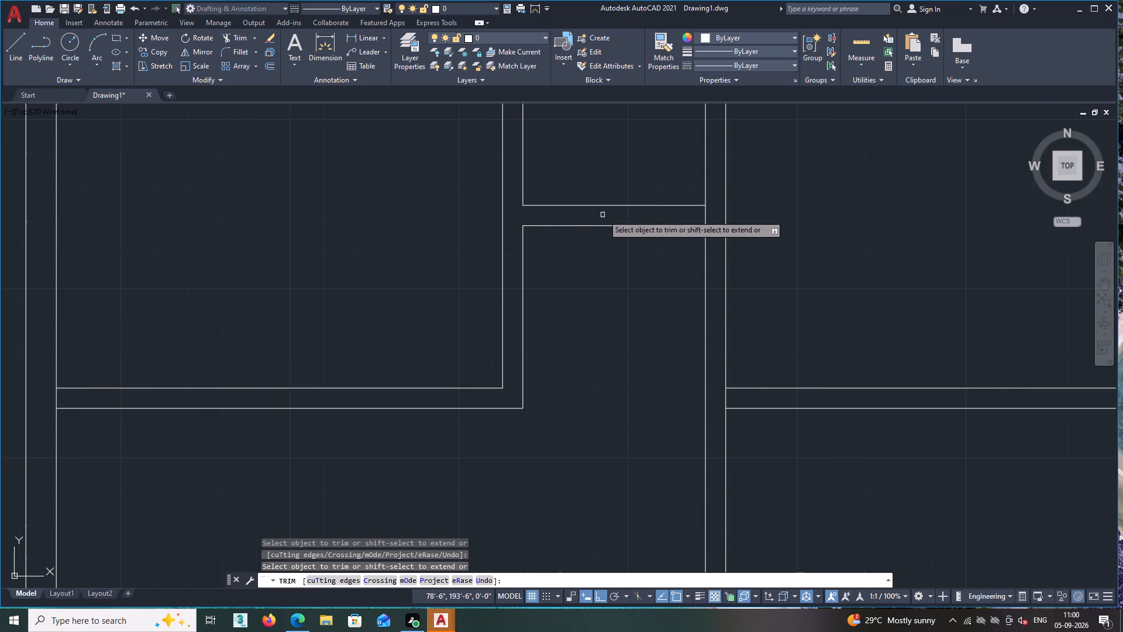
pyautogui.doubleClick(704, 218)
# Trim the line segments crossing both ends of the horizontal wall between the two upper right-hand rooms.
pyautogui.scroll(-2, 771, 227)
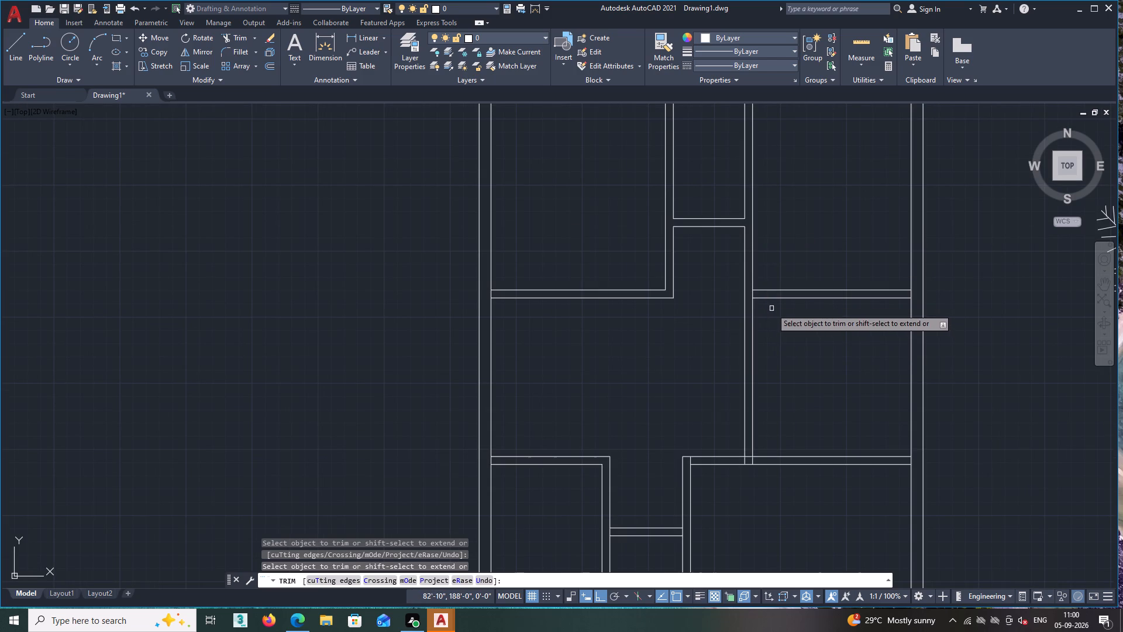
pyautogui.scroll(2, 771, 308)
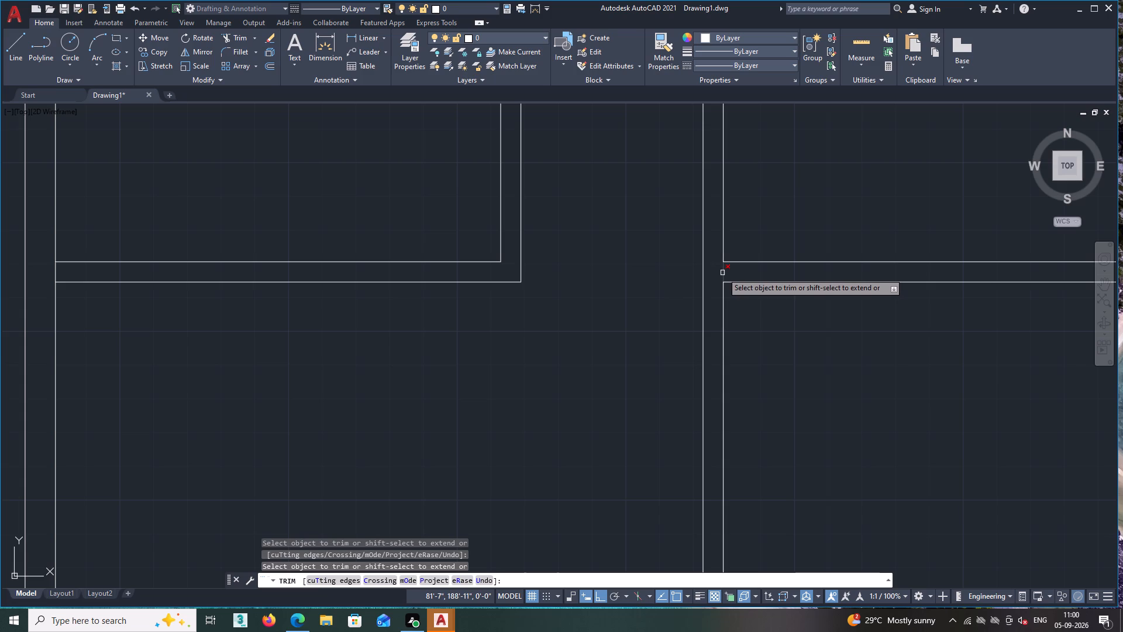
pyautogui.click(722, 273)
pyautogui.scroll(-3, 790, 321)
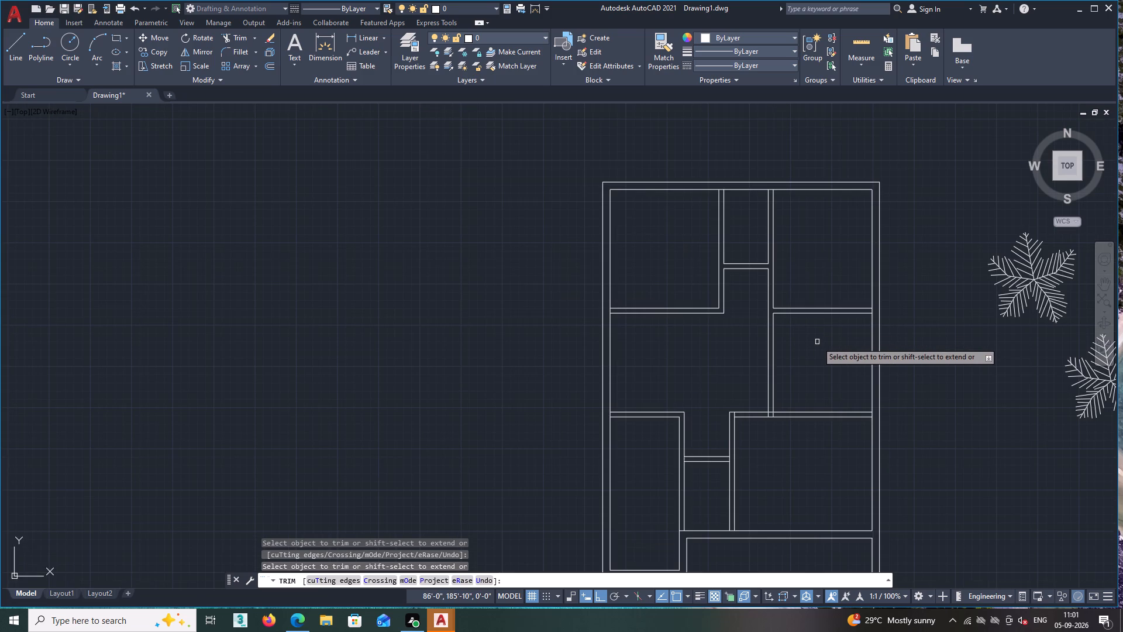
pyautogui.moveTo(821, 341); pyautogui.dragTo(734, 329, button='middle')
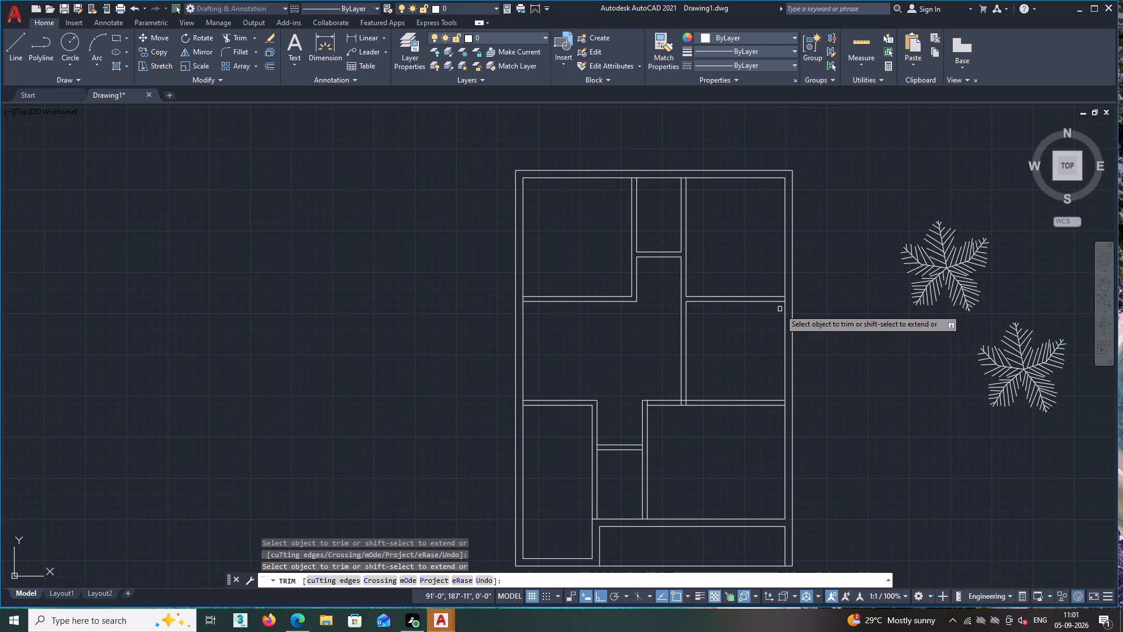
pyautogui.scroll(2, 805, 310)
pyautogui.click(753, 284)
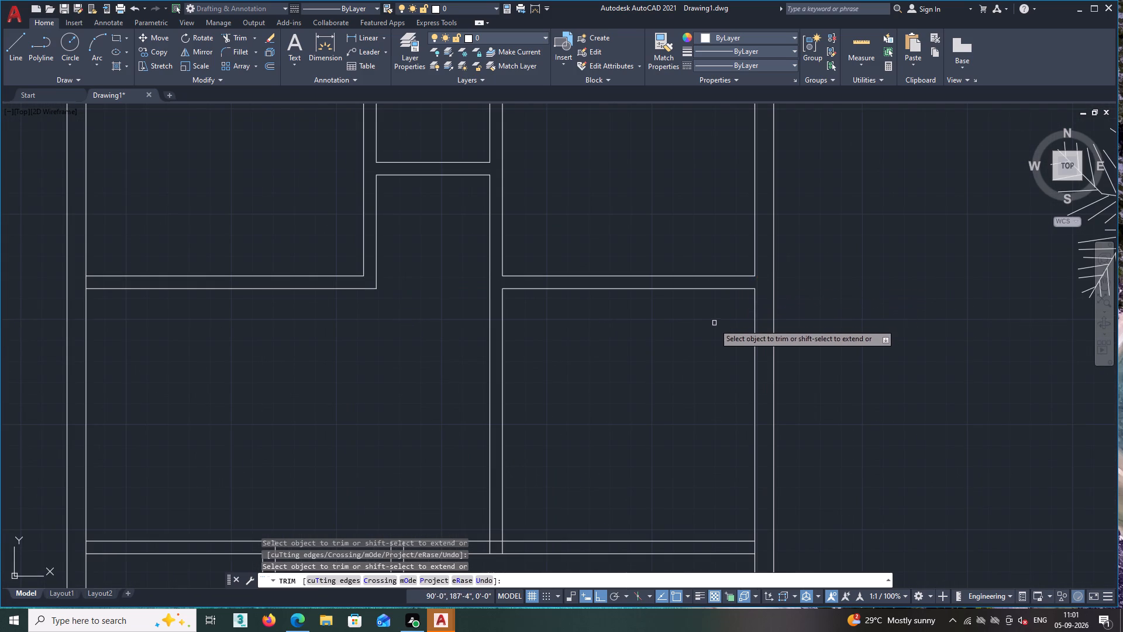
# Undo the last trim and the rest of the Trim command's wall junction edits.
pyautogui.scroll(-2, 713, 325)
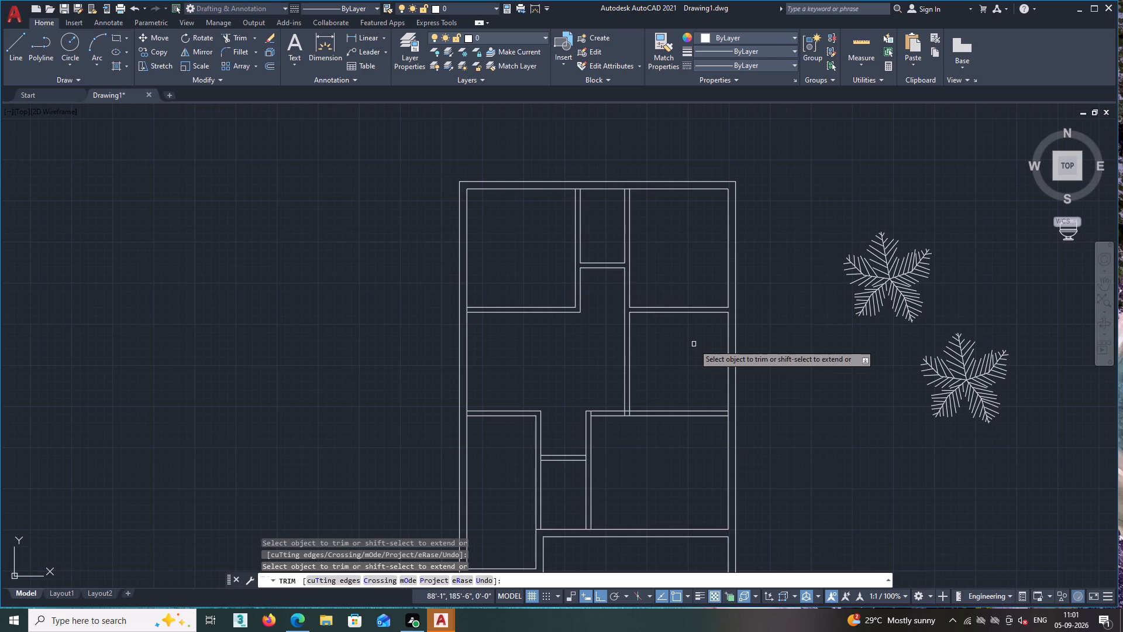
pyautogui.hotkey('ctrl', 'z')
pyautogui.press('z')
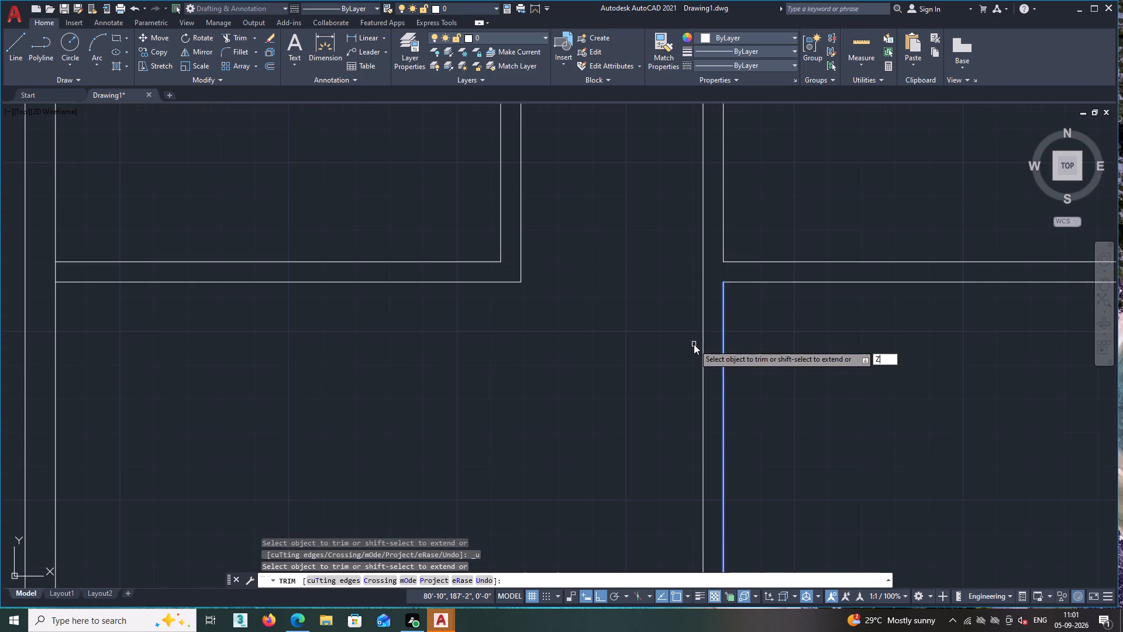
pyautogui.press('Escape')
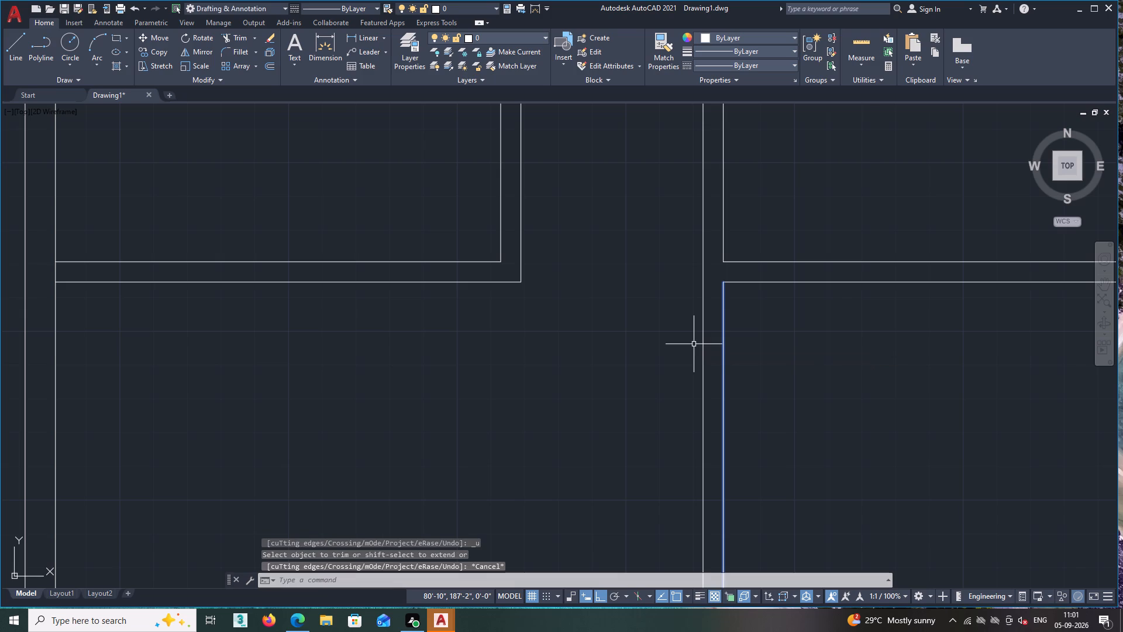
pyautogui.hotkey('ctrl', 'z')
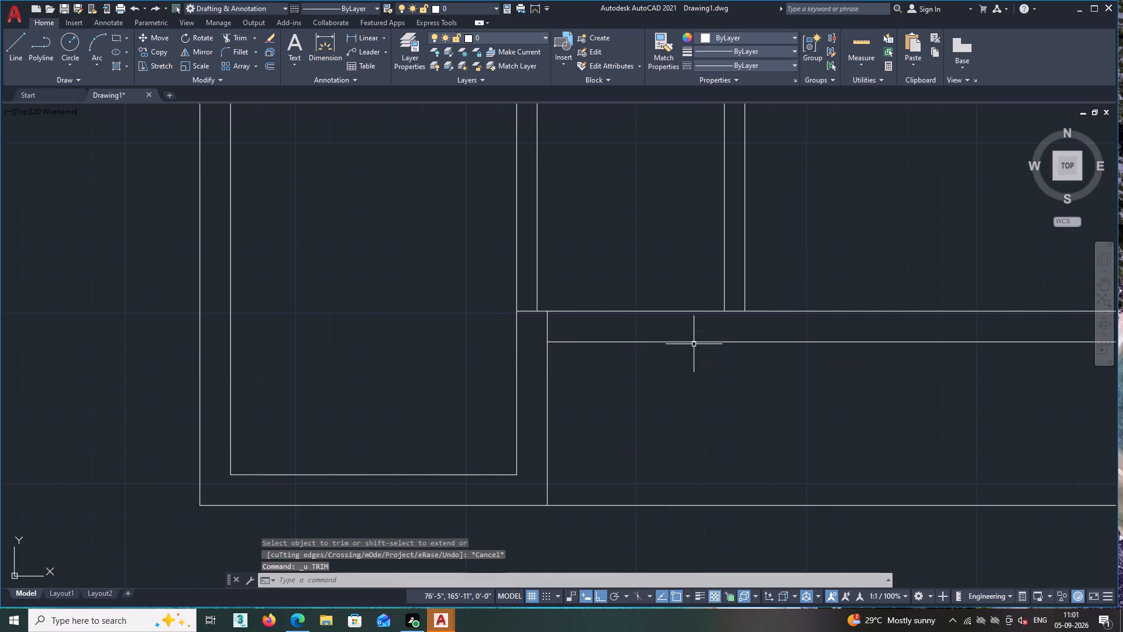
# Trim the short line segments crossing the two ends of the horizontal wall above the plan's bottom strip.
pyautogui.scroll(-3, 694, 344)
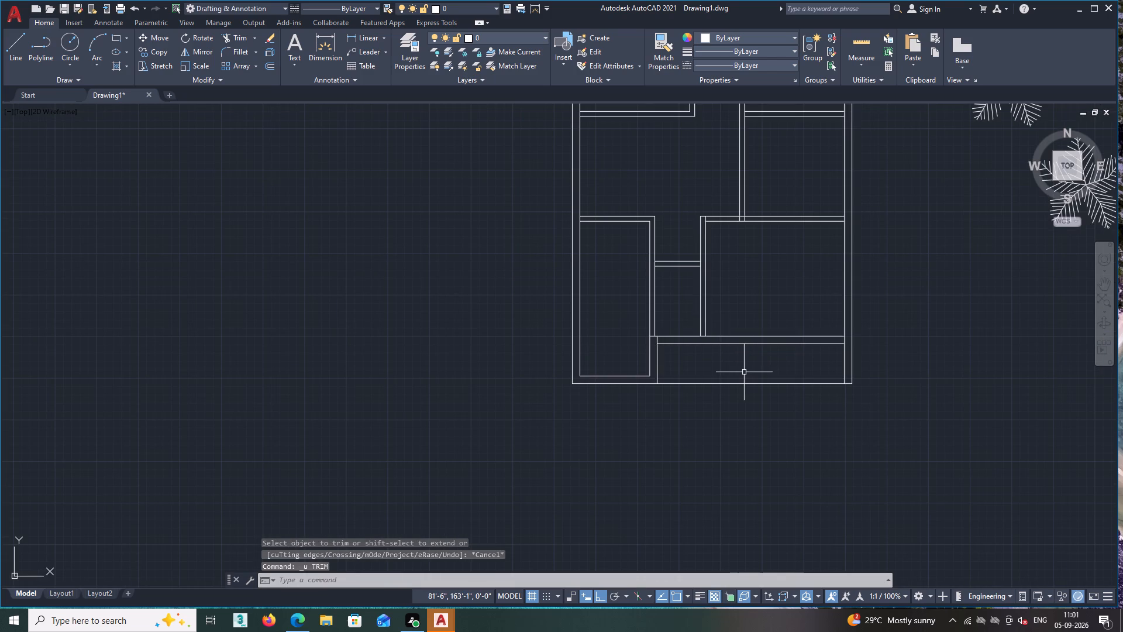
pyautogui.write('TR')
pyautogui.press('space')
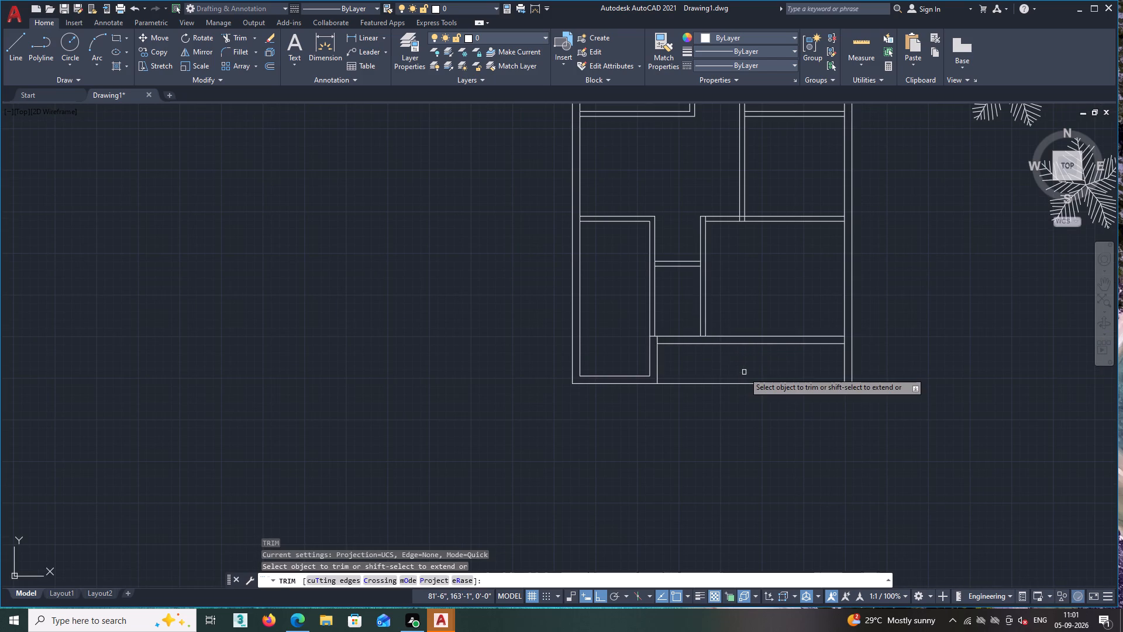
pyautogui.scroll(2, 664, 354)
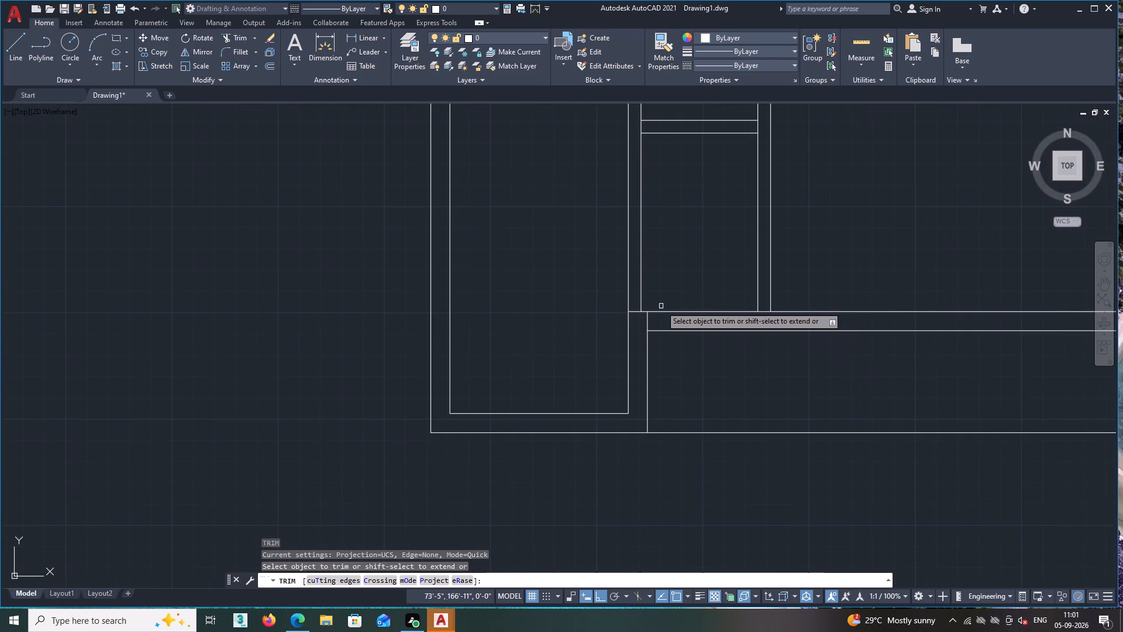
pyautogui.click(646, 324)
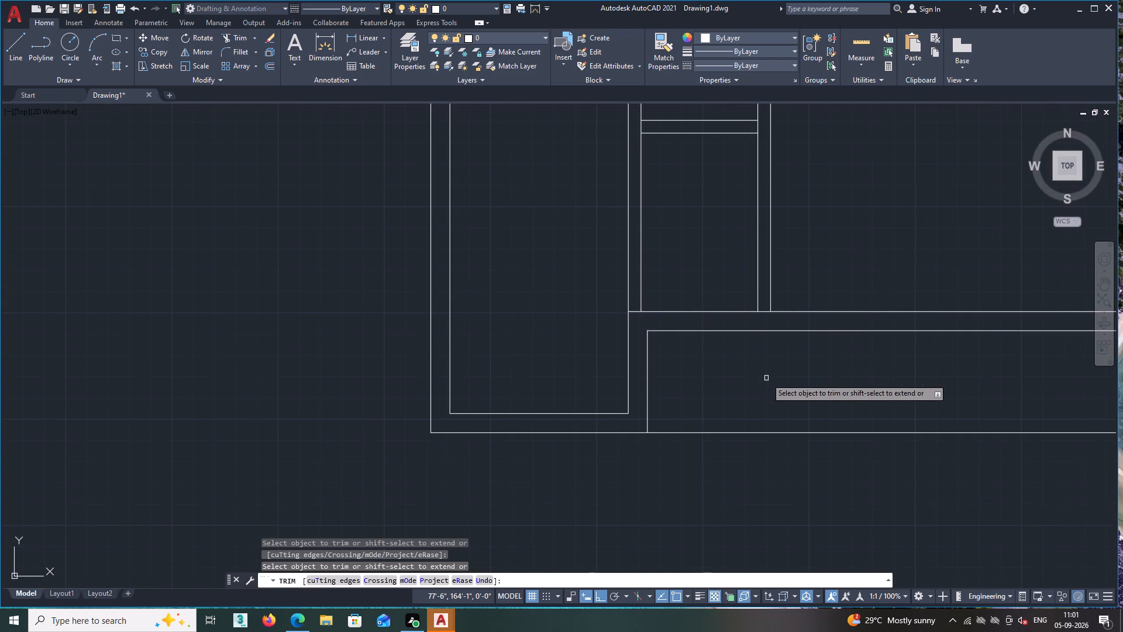
pyautogui.scroll(-2, 766, 378)
pyautogui.moveTo(859, 377); pyautogui.dragTo(690, 377, button='middle')
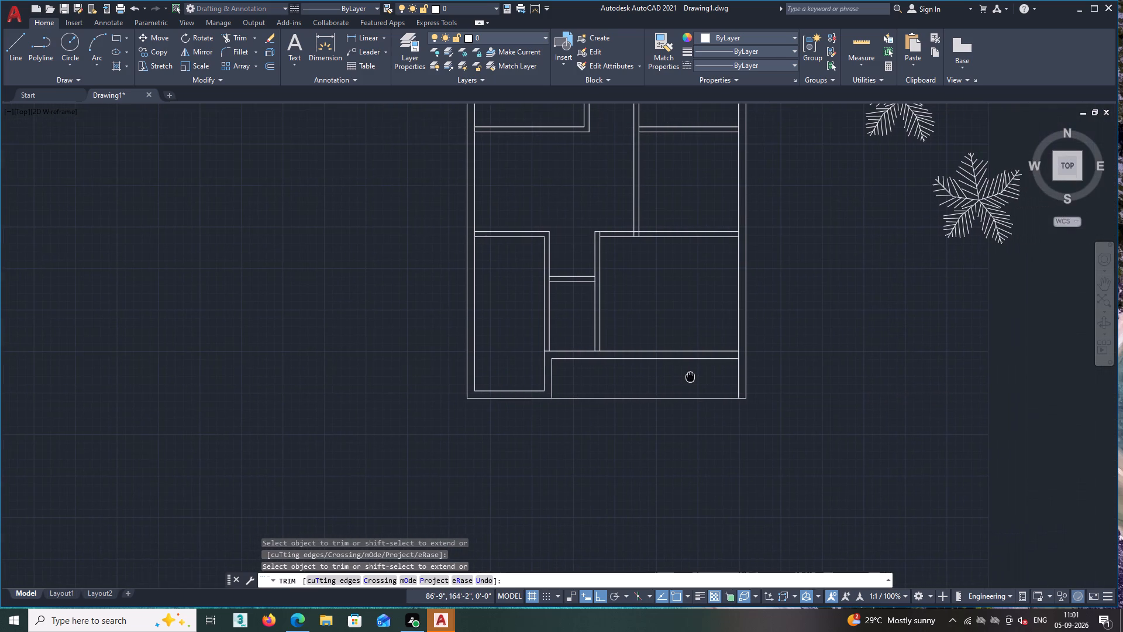
pyautogui.moveTo(690, 377); pyautogui.dragTo(671, 377, button='middle')
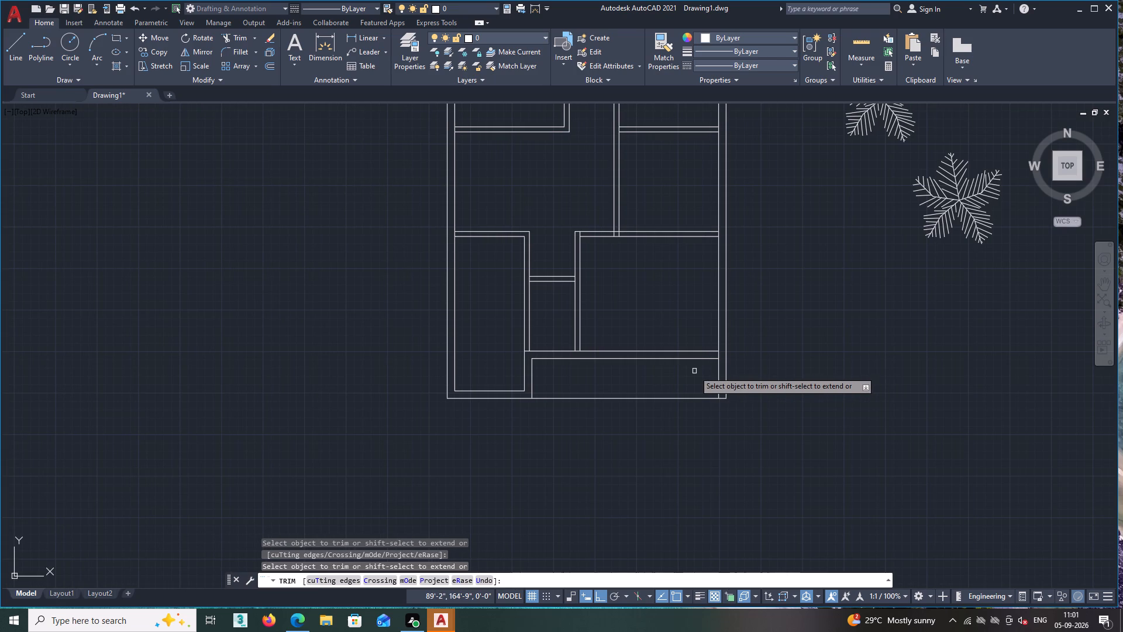
pyautogui.scroll(1, 694, 371)
pyautogui.click(734, 346)
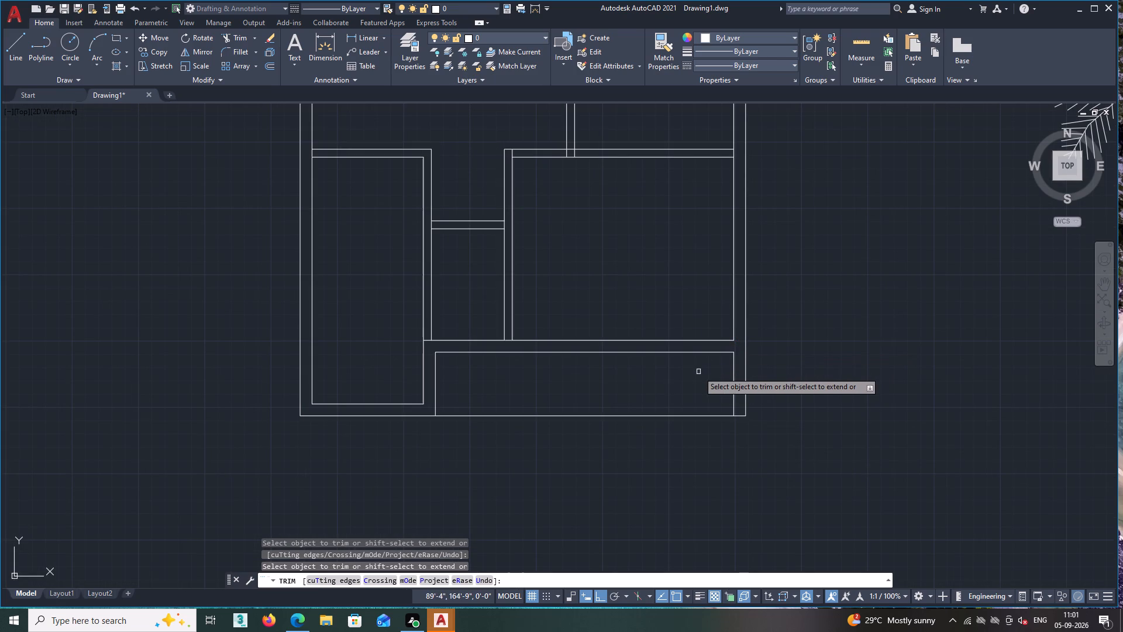
# Trim the extra line segments along the large lower-right room's top wall, at its left corner and at the vertical wall junction.
pyautogui.scroll(-1, 694, 376)
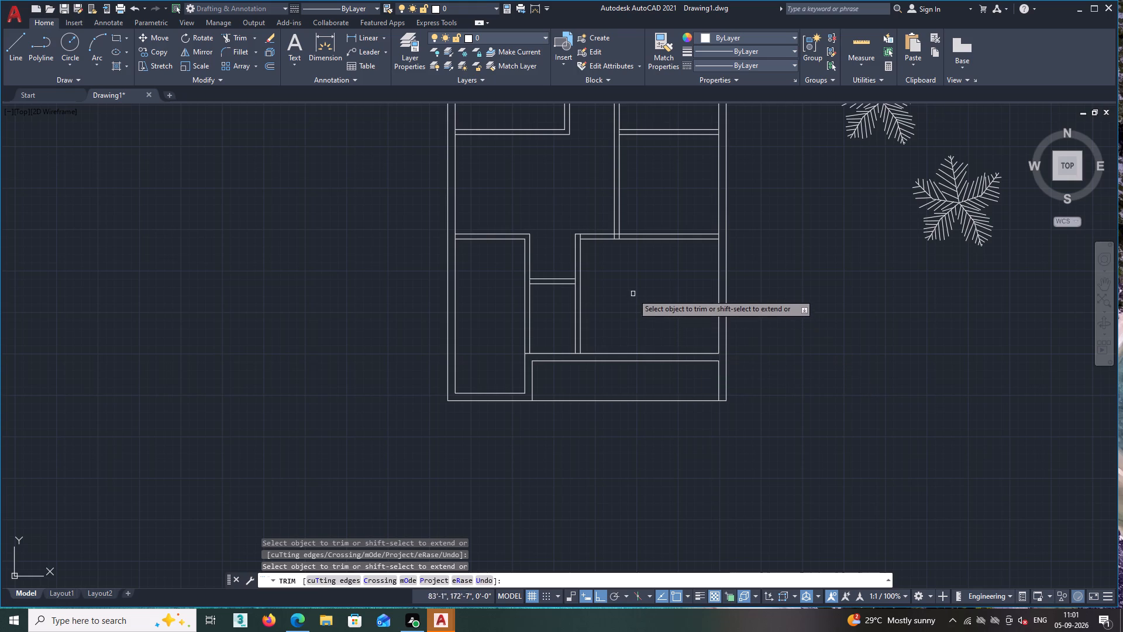
pyautogui.moveTo(631, 285); pyautogui.dragTo(632, 361, button='middle')
pyautogui.scroll(1, 607, 347)
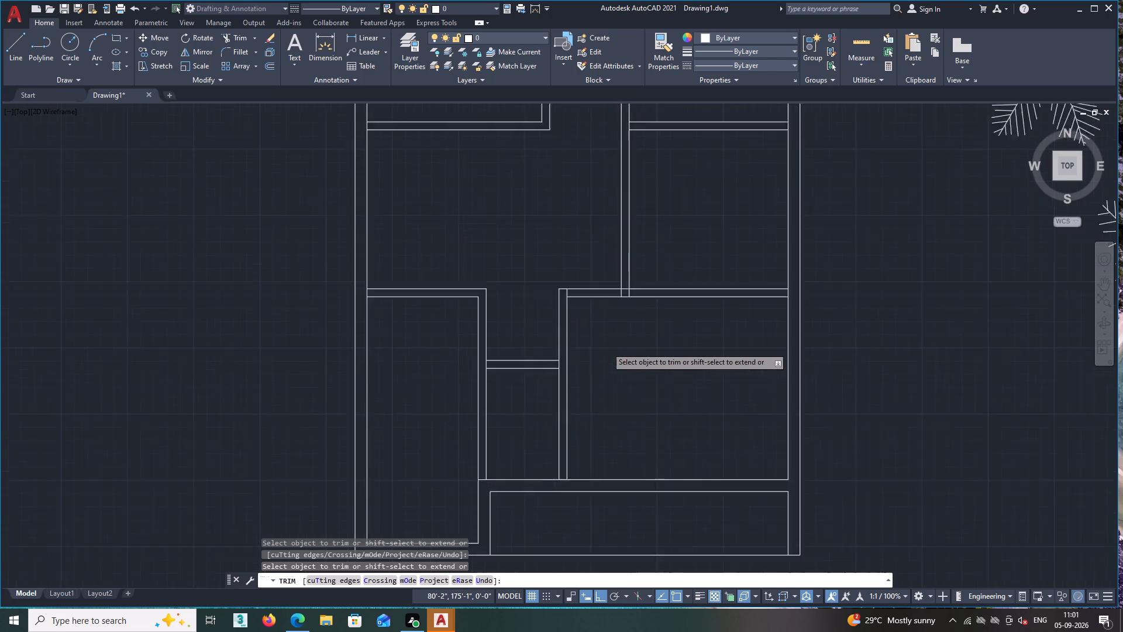
pyautogui.scroll(1, 607, 347)
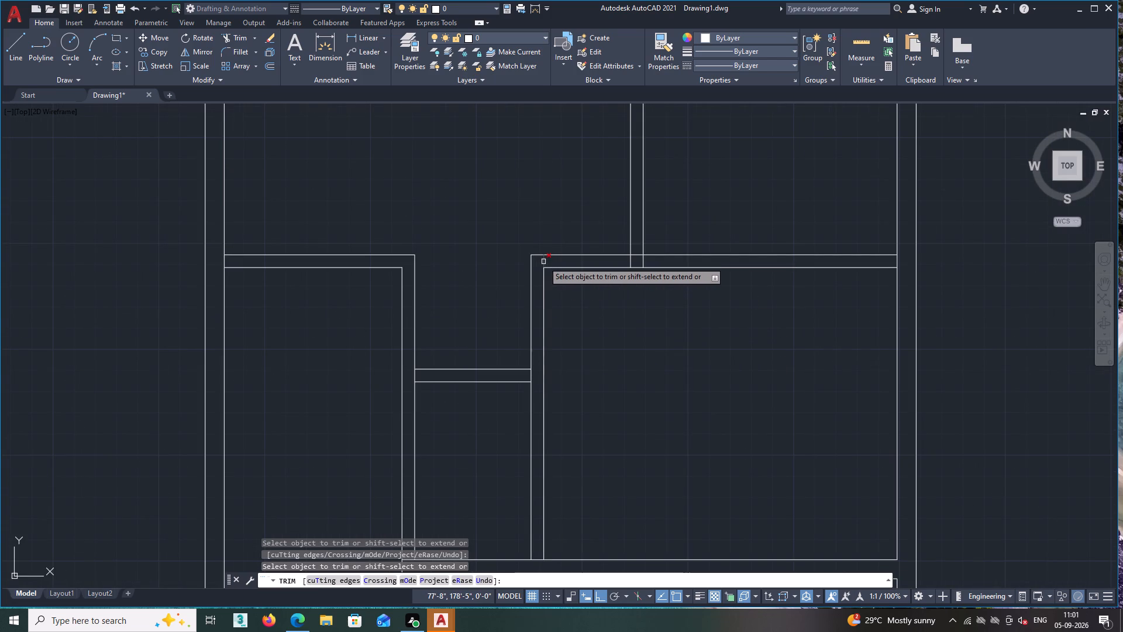
pyautogui.click(543, 262)
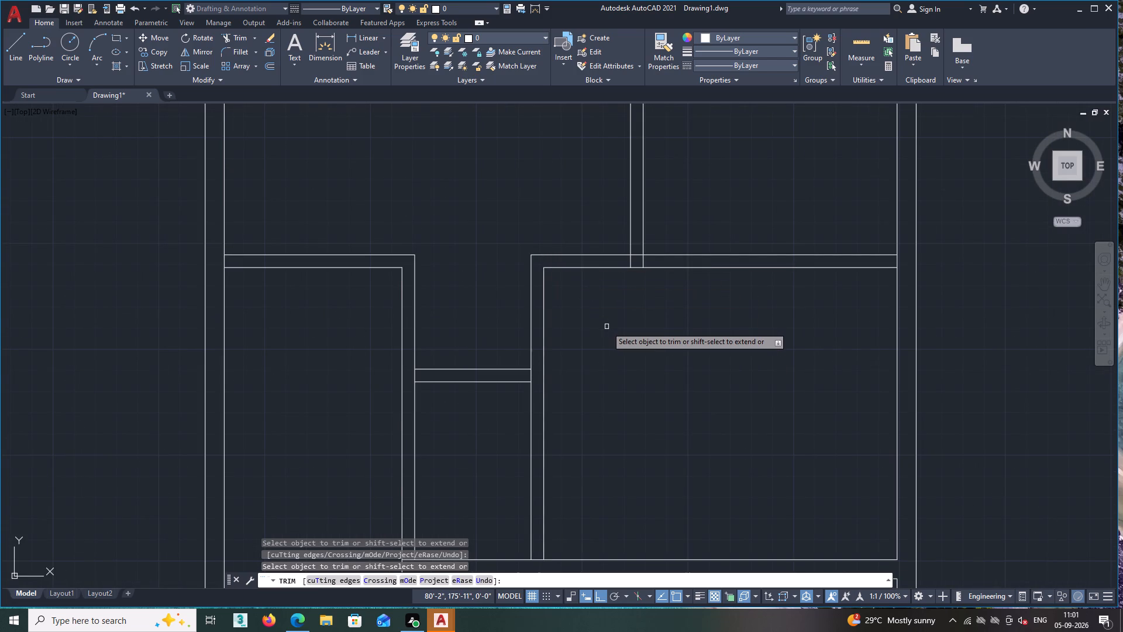
pyautogui.scroll(-1, 607, 327)
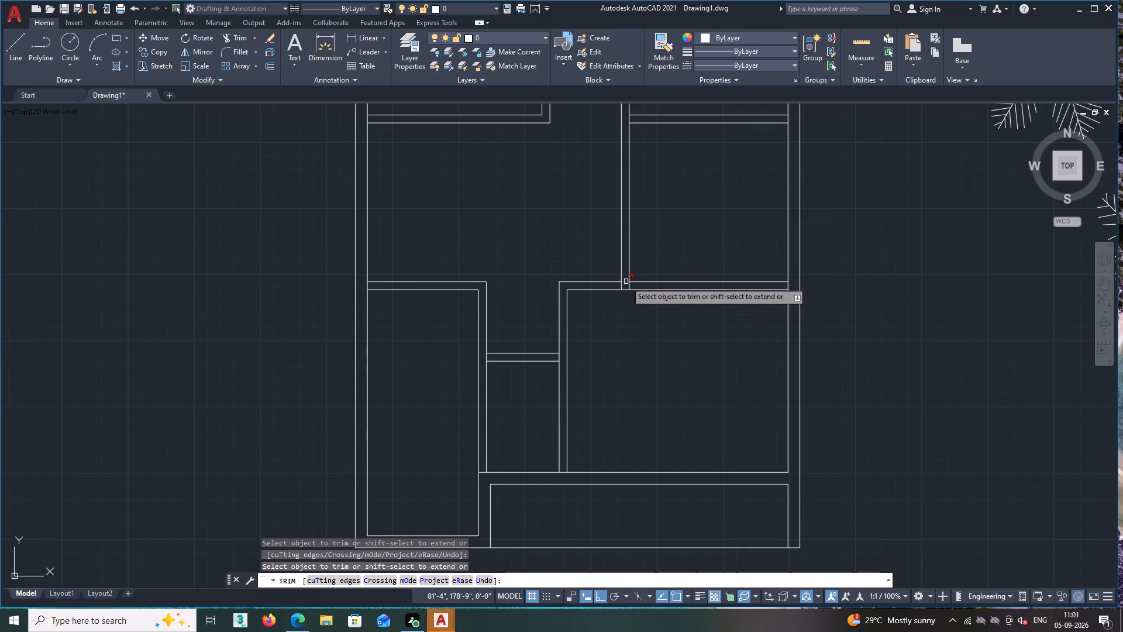
pyautogui.click(631, 286)
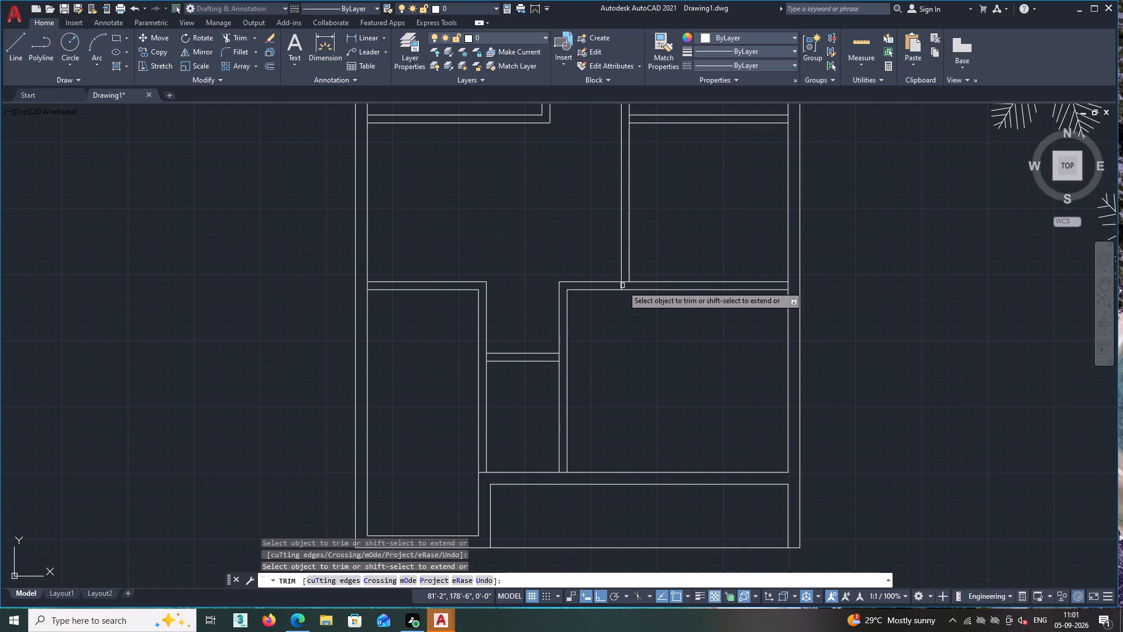
pyautogui.click(622, 286)
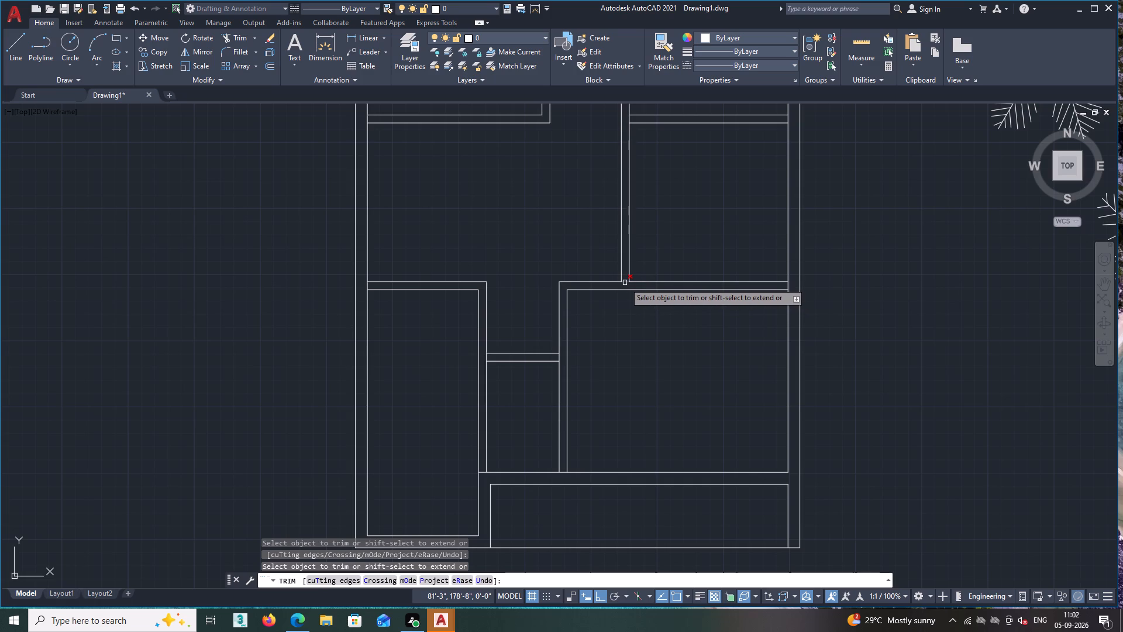
pyautogui.click(625, 283)
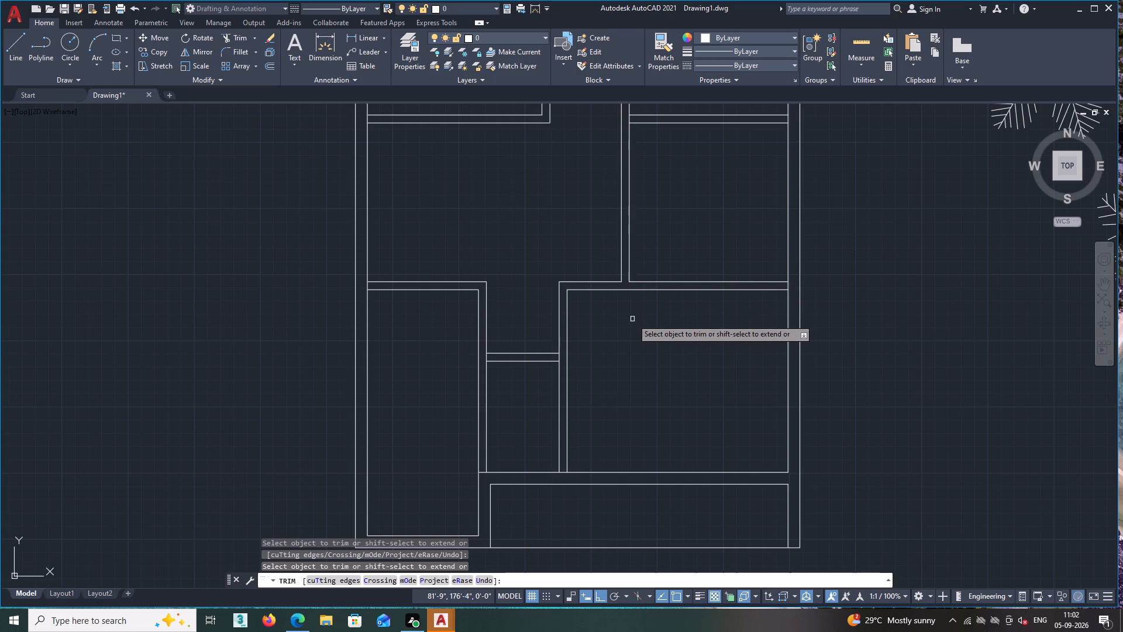
# Trim the line segment crossing the left end of the horizontal wall between the two upper right-hand rooms.
pyautogui.scroll(-1, 632, 319)
pyautogui.moveTo(653, 235); pyautogui.dragTo(635, 308, button='middle')
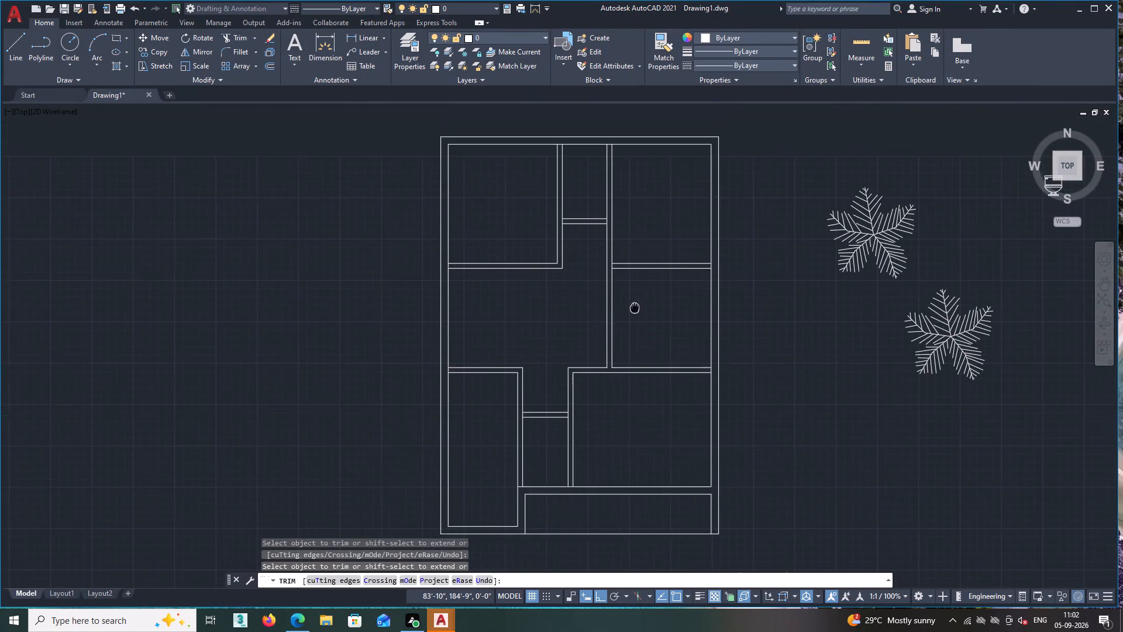
pyautogui.moveTo(635, 308); pyautogui.dragTo(629, 335, button='middle')
pyautogui.scroll(2, 615, 310)
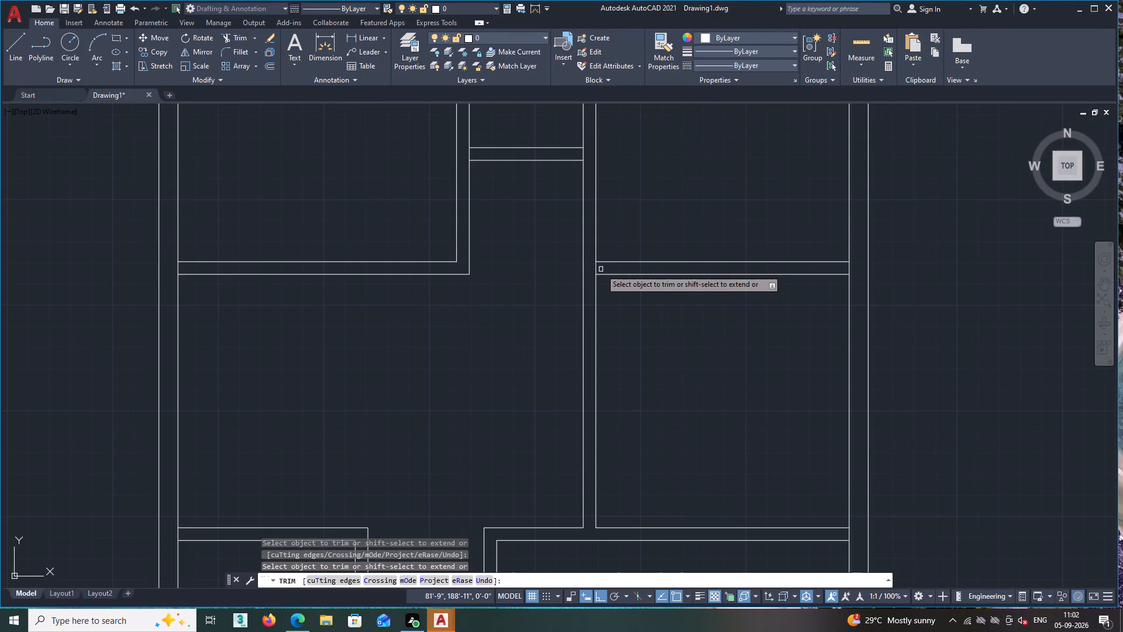
pyautogui.click(596, 269)
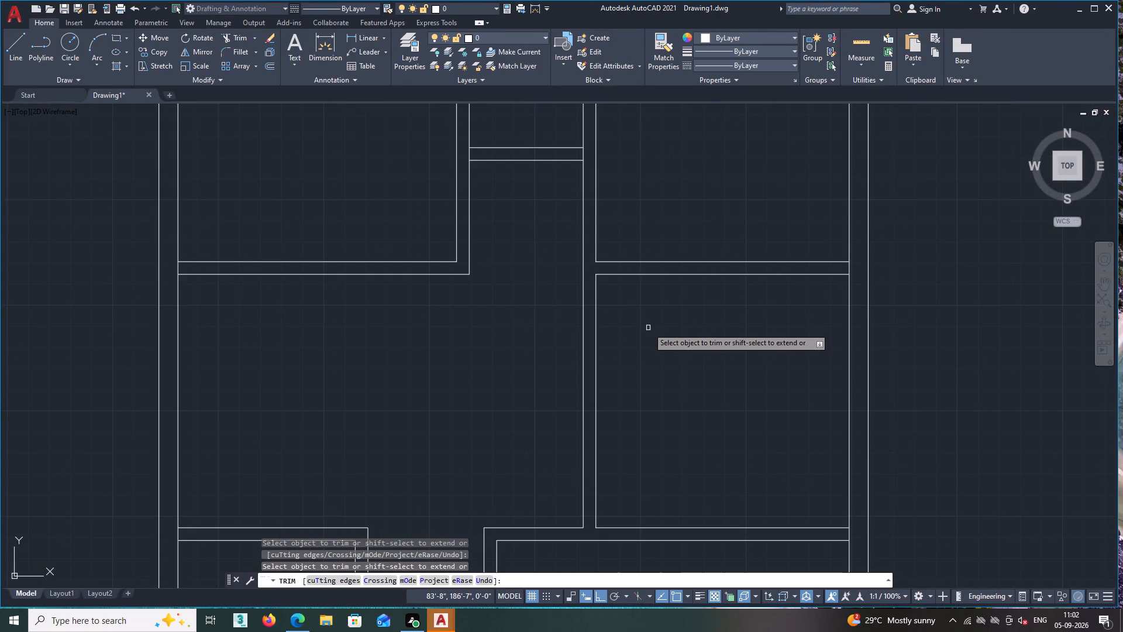
# Trim the line segments crossing both ends of the horizontal wall below the small top-middle room.
pyautogui.scroll(-1, 648, 328)
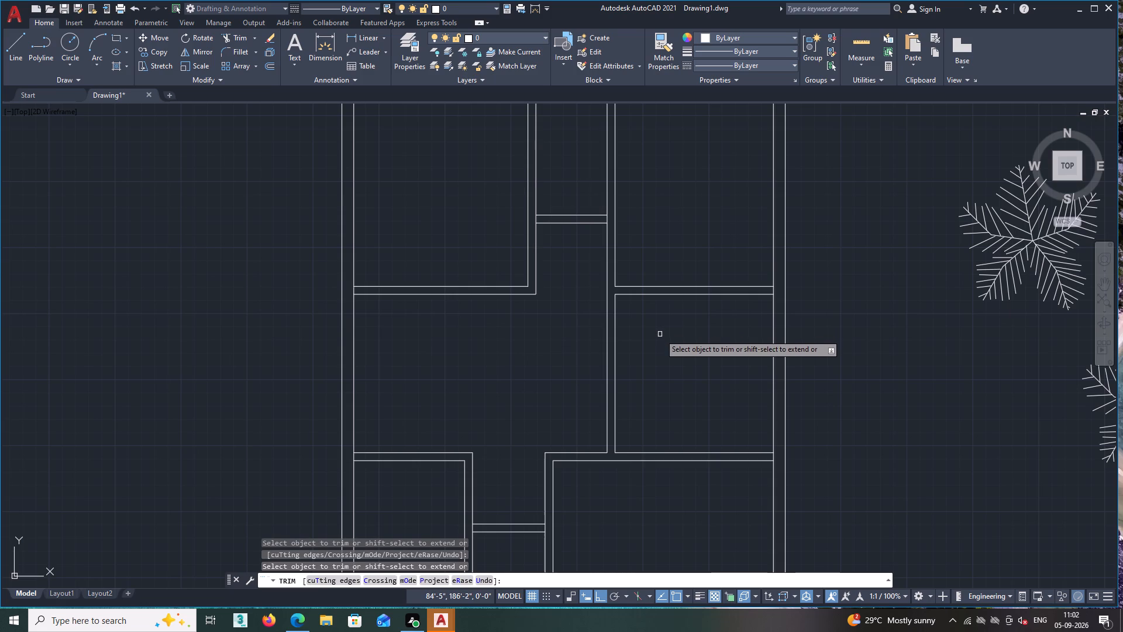
pyautogui.moveTo(660, 334); pyautogui.dragTo(644, 402, button='middle')
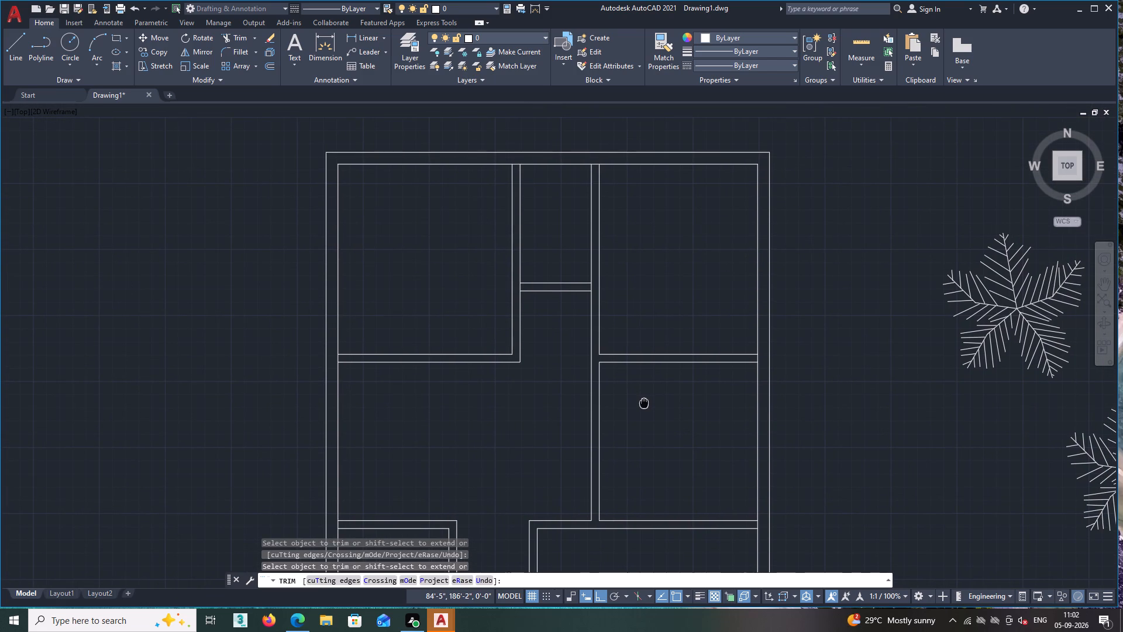
pyautogui.moveTo(644, 402); pyautogui.dragTo(645, 402, button='middle')
pyautogui.scroll(1, 535, 292)
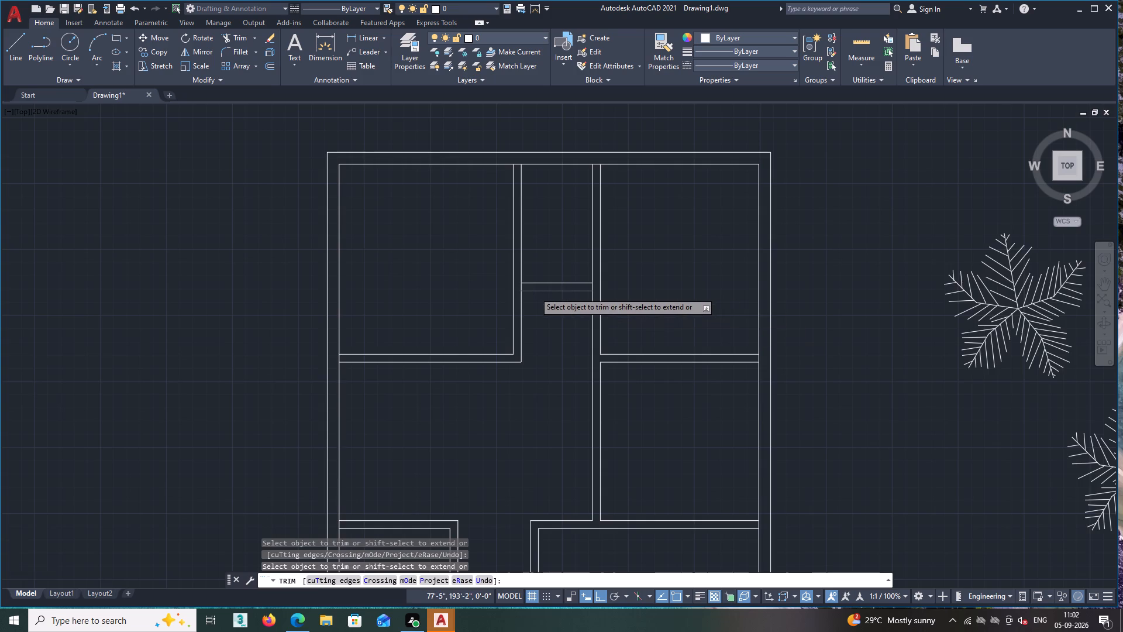
pyautogui.click(512, 284)
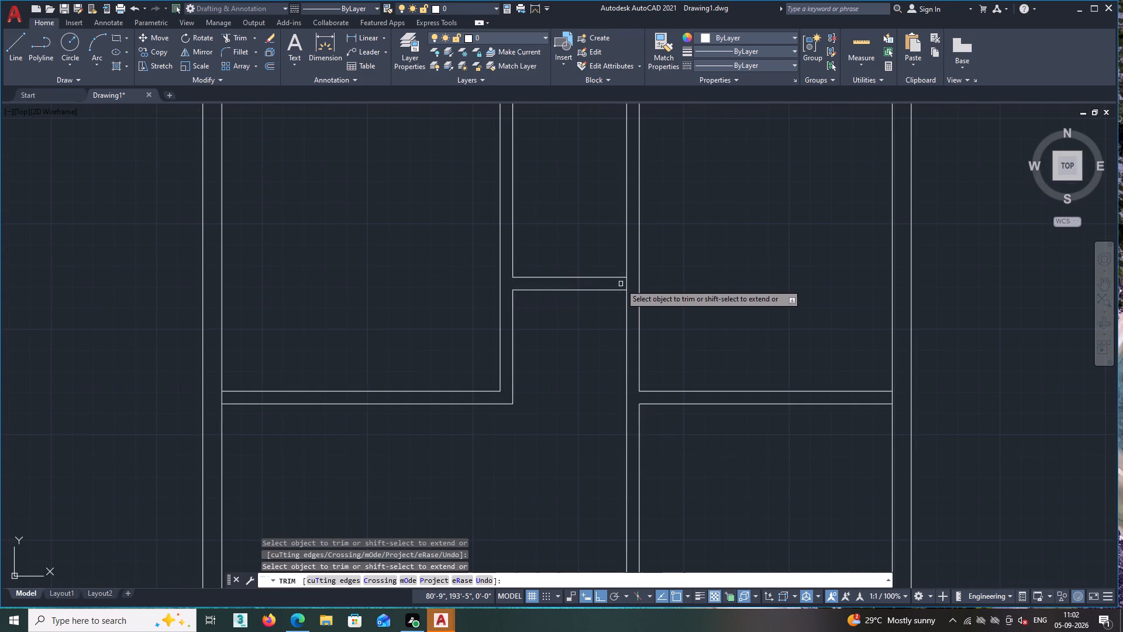
pyautogui.click(626, 284)
pyautogui.scroll(-2, 719, 301)
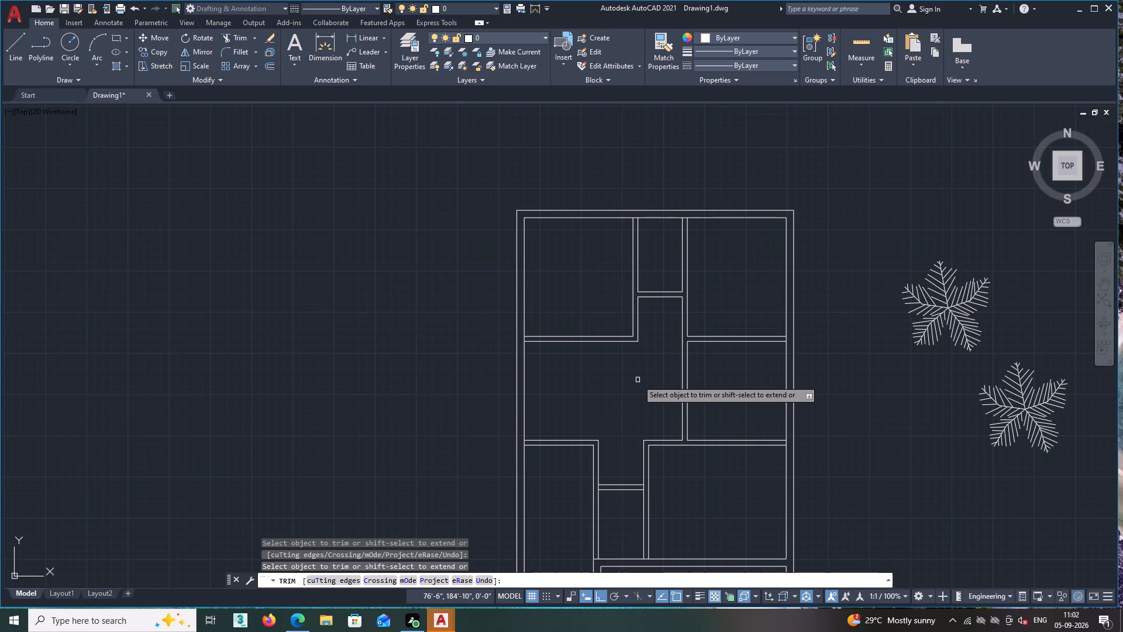
# Trim the line segment crossing the left end of the short horizontal wall above the small lower-middle room.
pyautogui.moveTo(626, 404); pyautogui.dragTo(628, 402, button='middle')
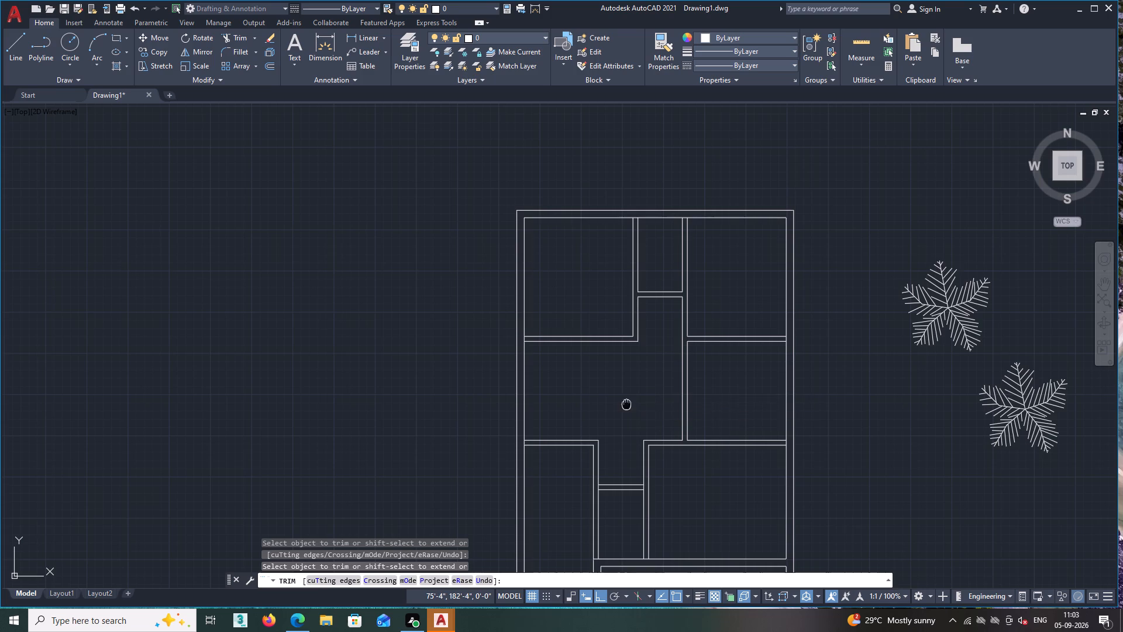
pyautogui.moveTo(628, 402); pyautogui.dragTo(676, 314, button='middle')
pyautogui.scroll(2, 657, 417)
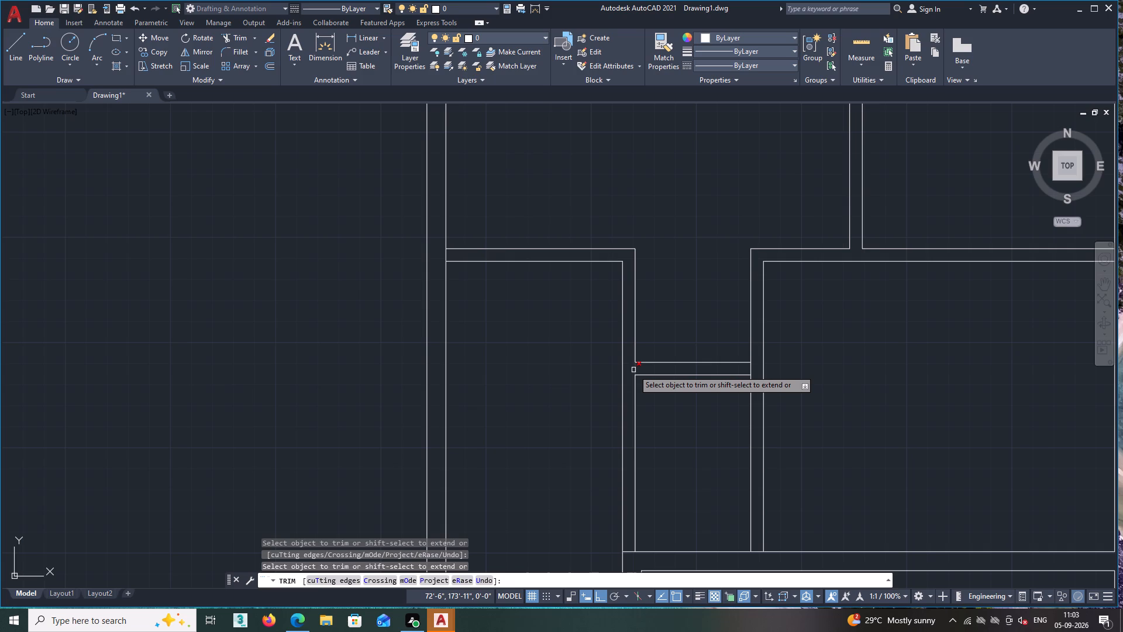
pyautogui.click(633, 370)
pyautogui.scroll(-1, 660, 407)
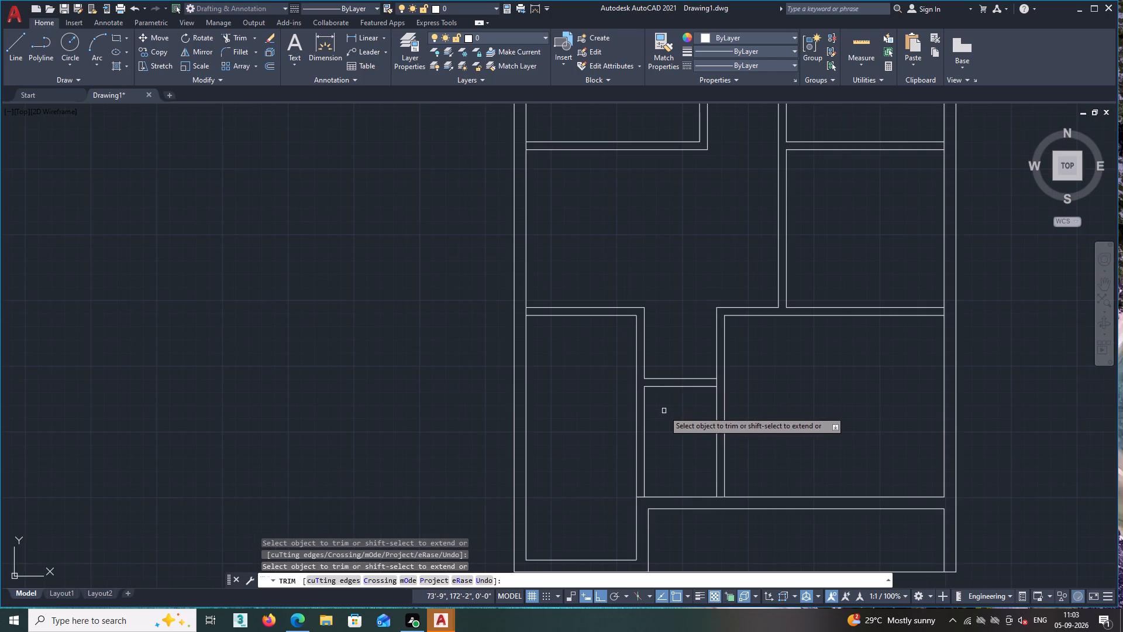
# Examine the lower rooms' wall junctions and the overall plan for leftover line segments, and end the Trim command.
pyautogui.moveTo(668, 413); pyautogui.dragTo(630, 317, button='middle')
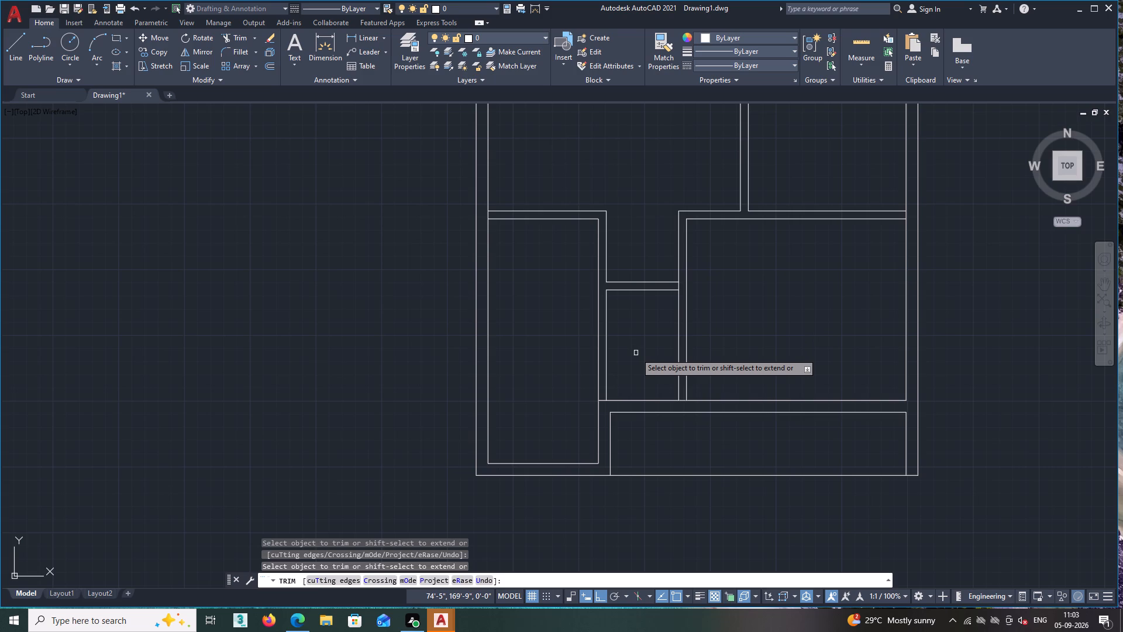
pyautogui.scroll(1, 636, 353)
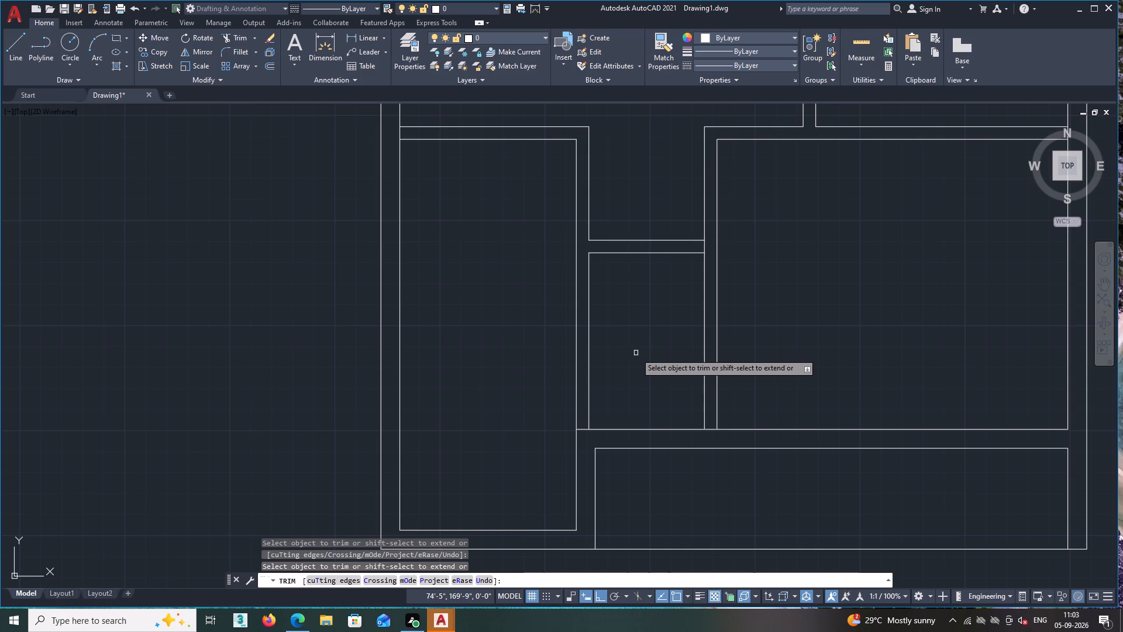
pyautogui.scroll(-2, 636, 353)
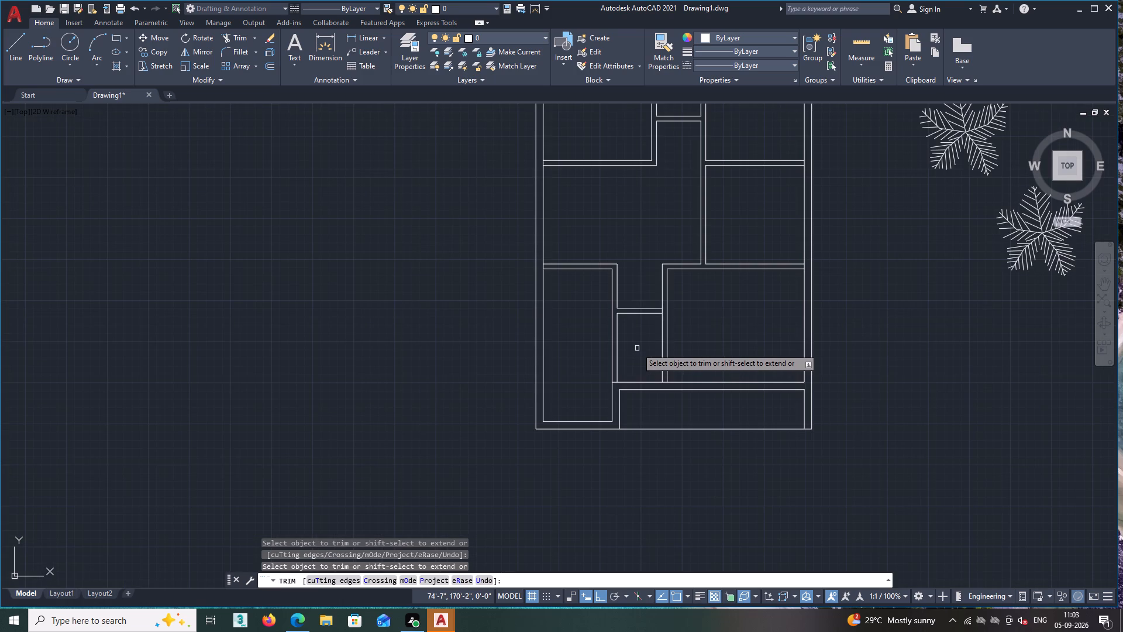
pyautogui.moveTo(640, 348); pyautogui.dragTo(418, 378, button='middle')
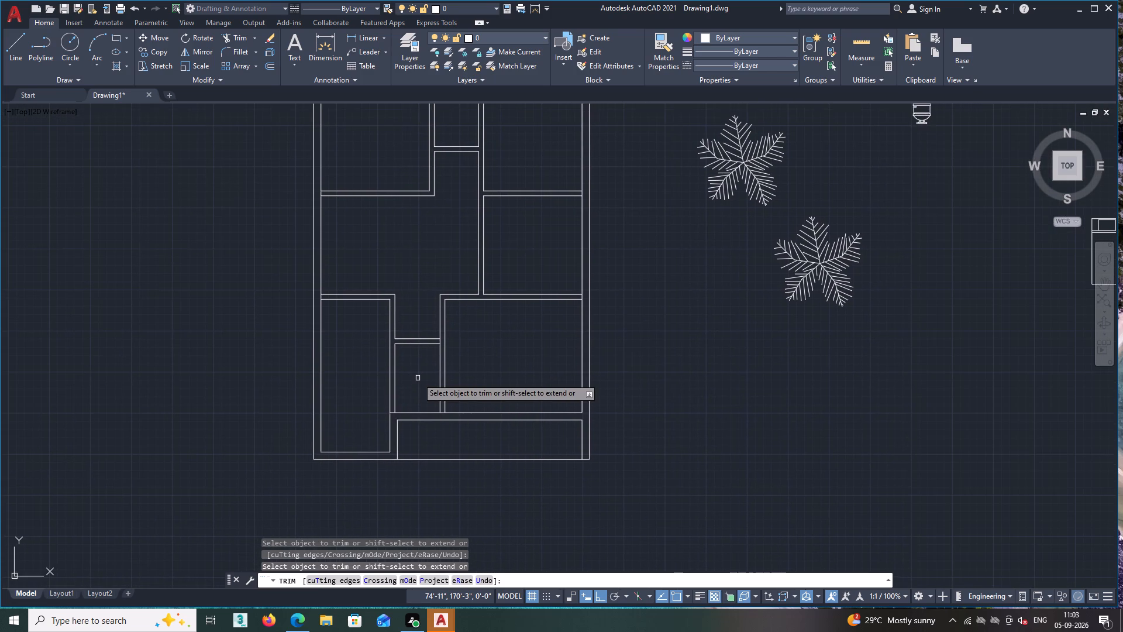
pyautogui.scroll(1, 418, 378)
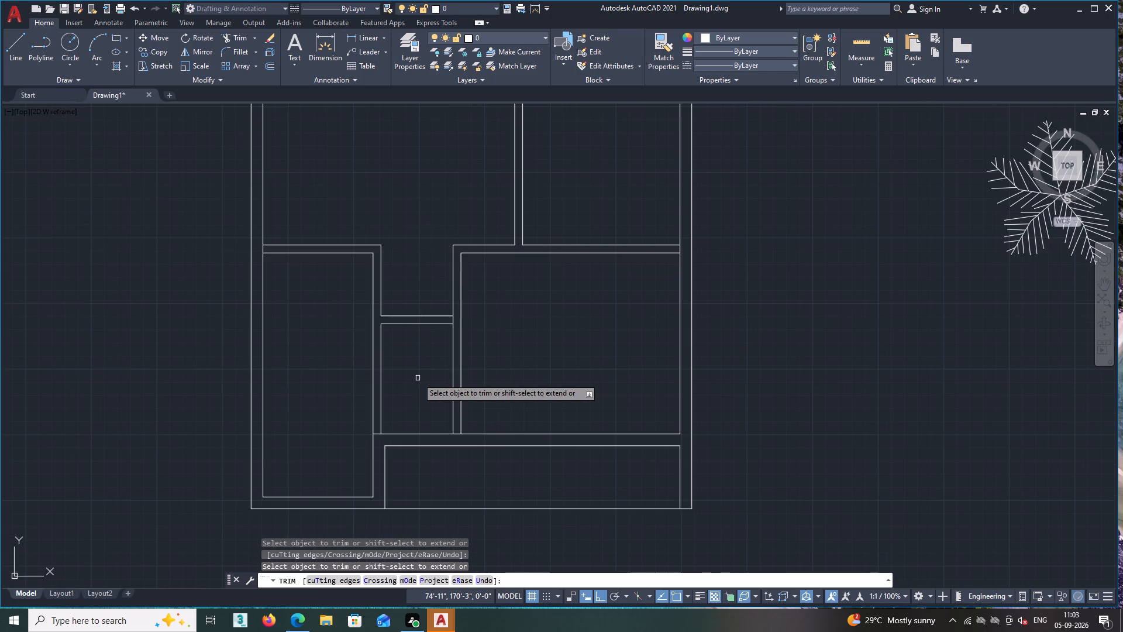
pyautogui.scroll(-1, 418, 378)
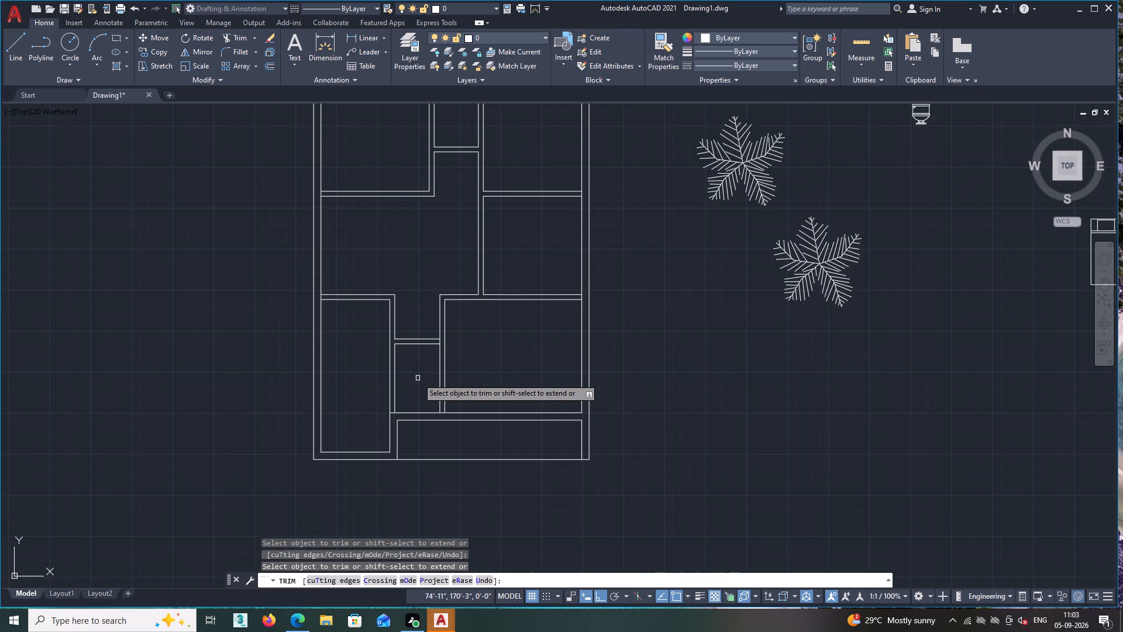
pyautogui.scroll(-1, 418, 378)
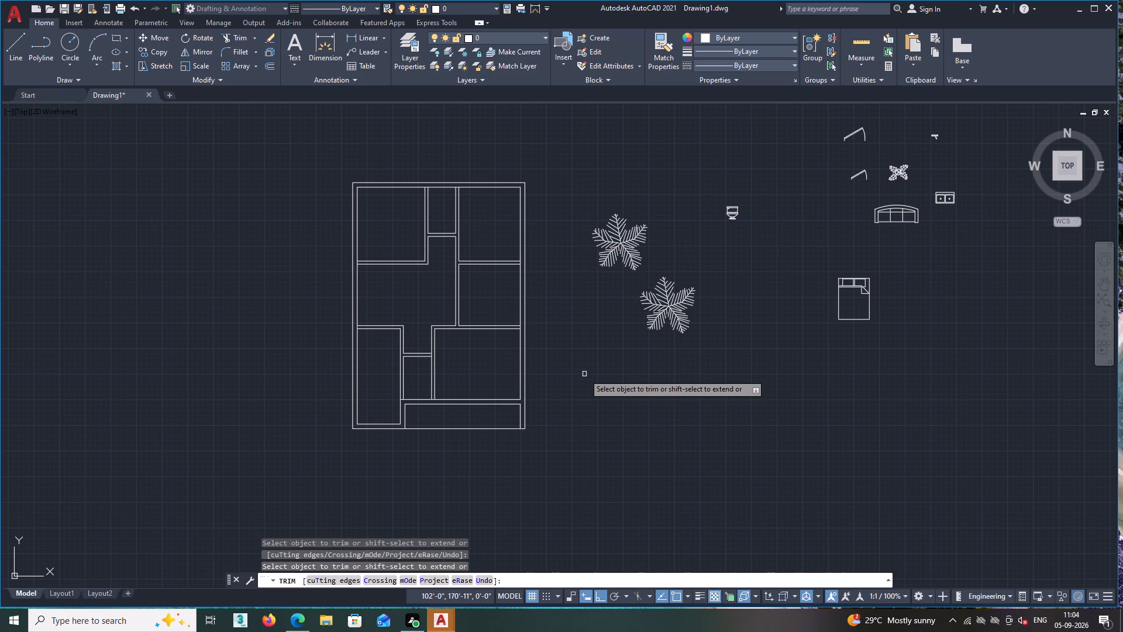
pyautogui.press('space')
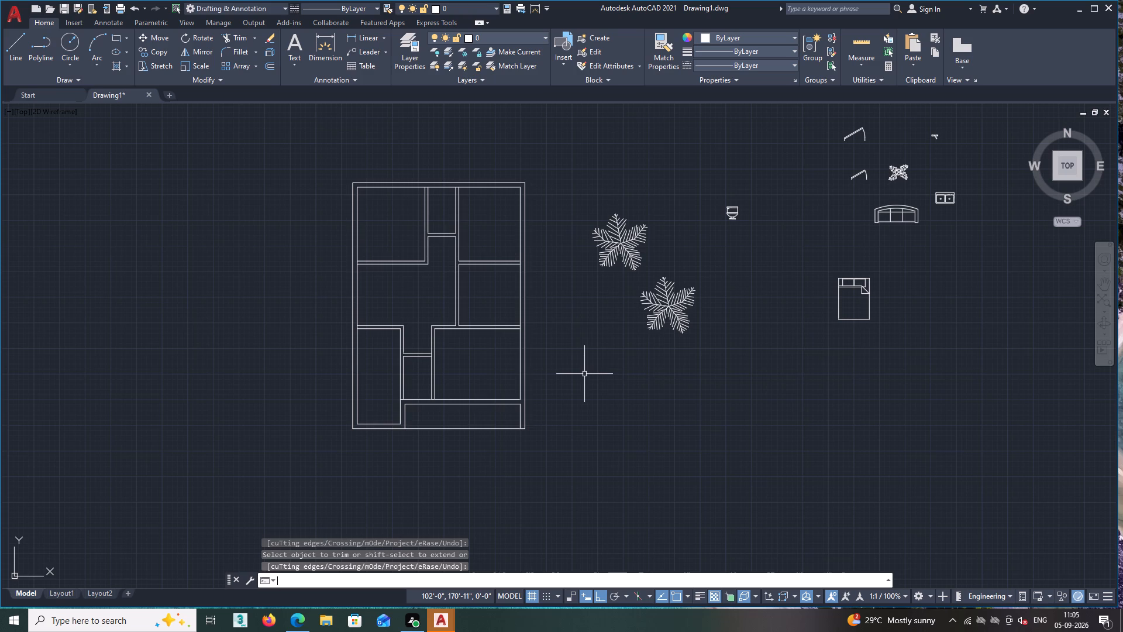
# Extend the bottom strip's top wall line to the plan's outer right-hand wall line.
pyautogui.scroll(-1, 595, 377)
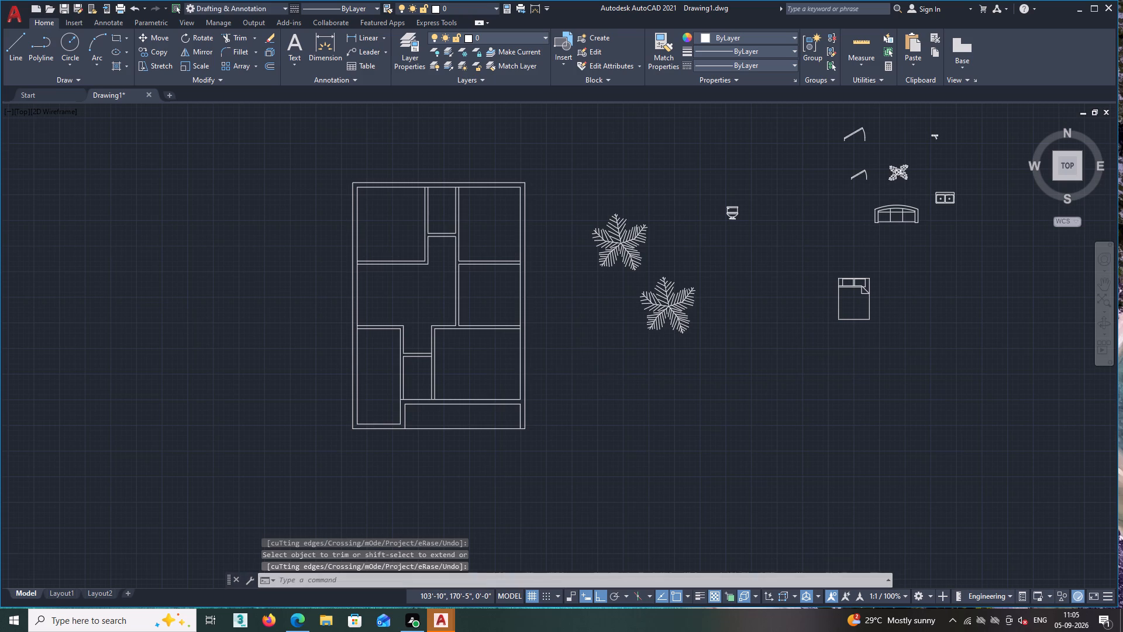
pyautogui.scroll(2, 589, 415)
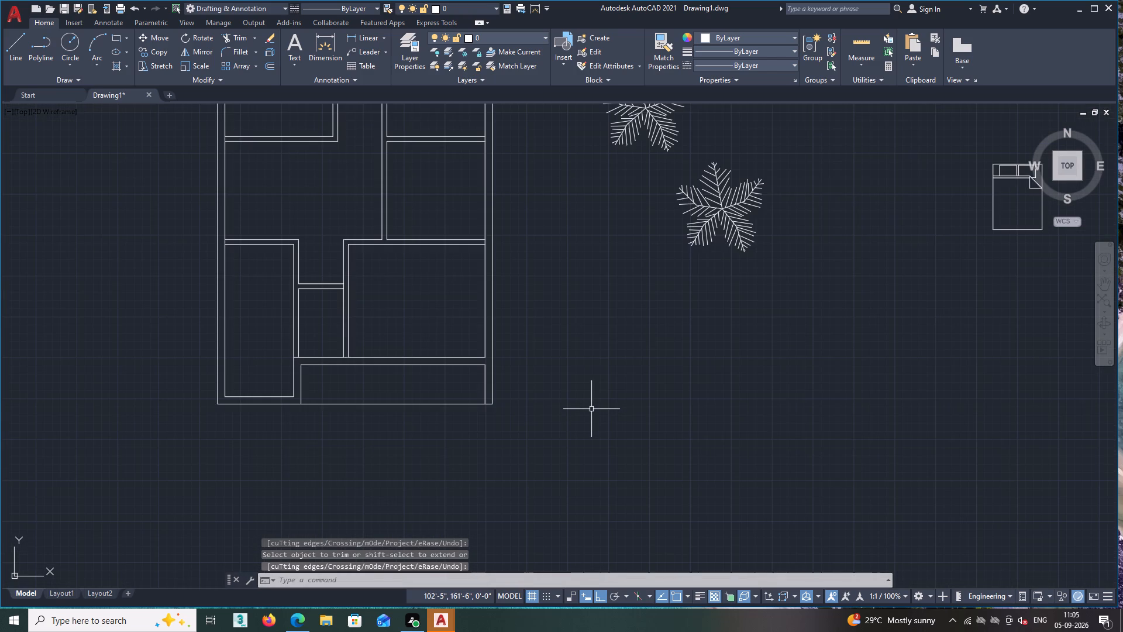
pyautogui.write('EX')
pyautogui.press('space')
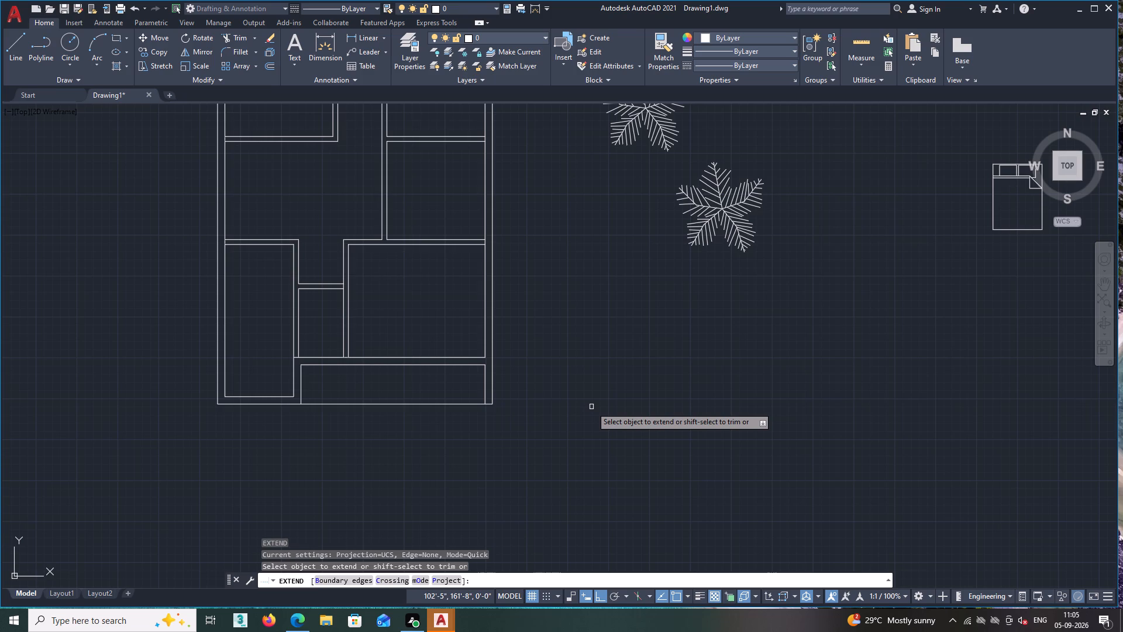
pyautogui.doubleClick(472, 365)
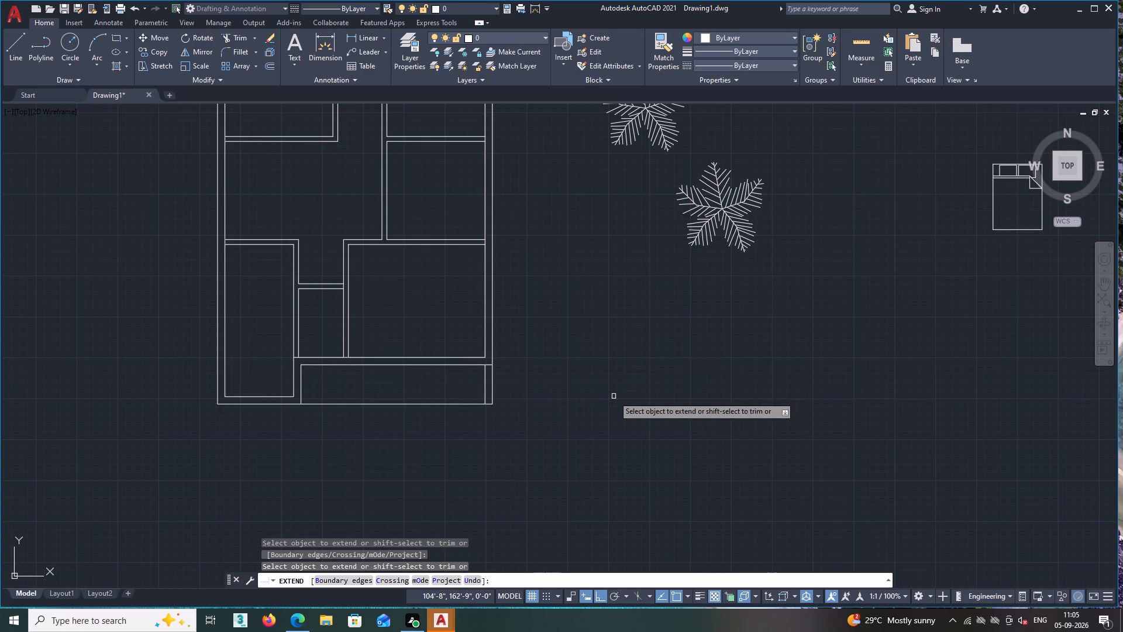
pyautogui.press('space')
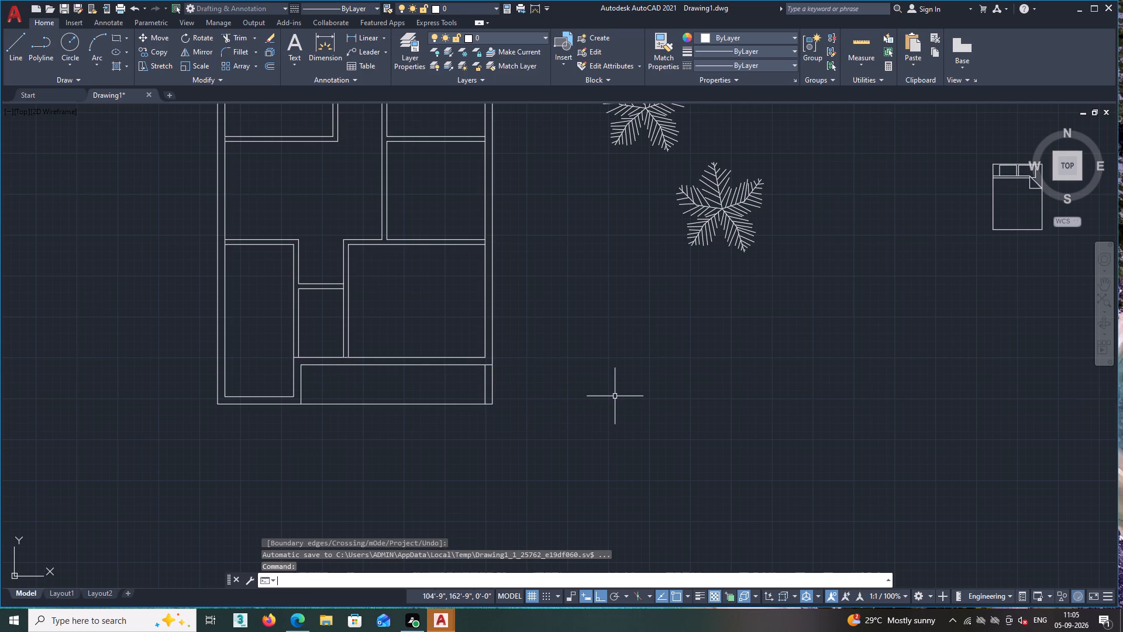
# Trim away the inner vertical wall line at the right end of the plan's bottom strip.
pyautogui.write('TR')
pyautogui.press('space')
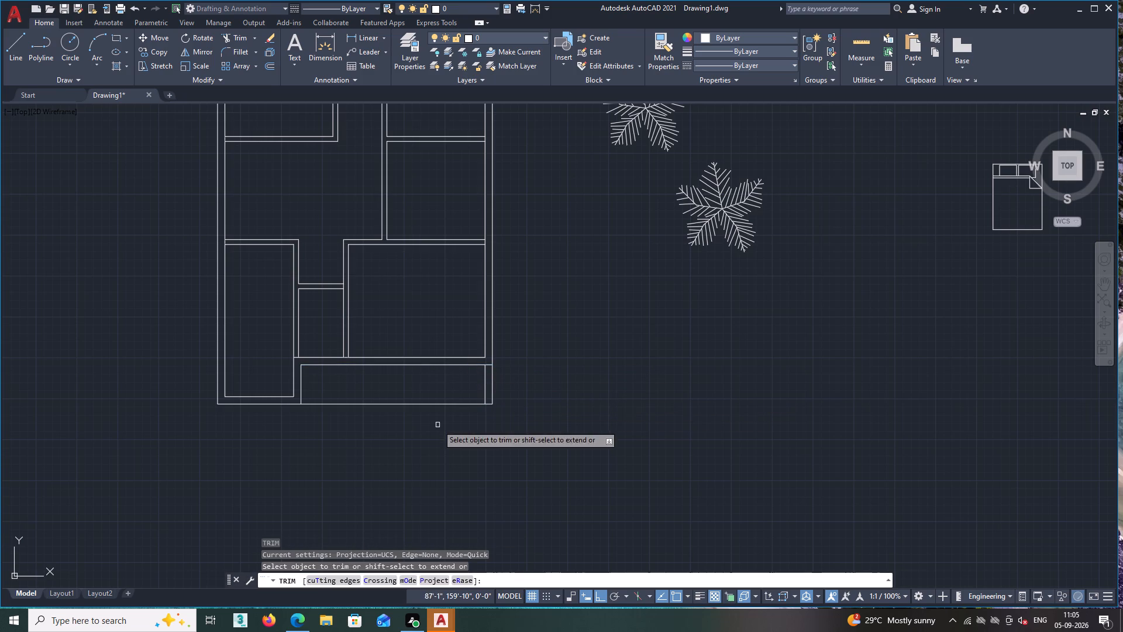
pyautogui.doubleClick(484, 387)
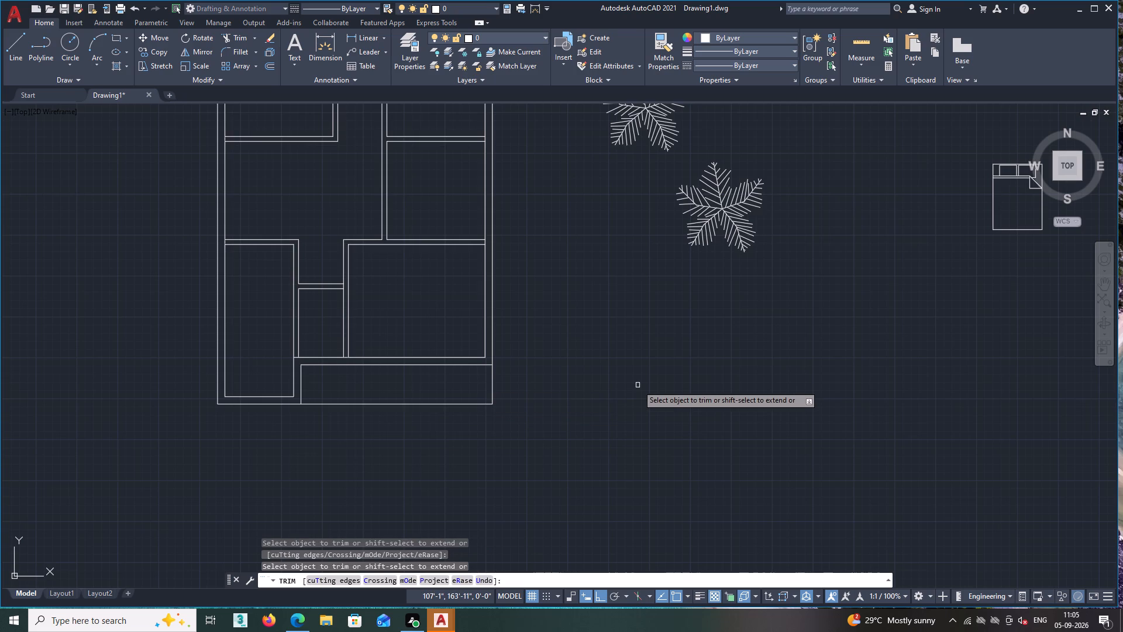
pyautogui.press('space')
# Look over the floor plan and the tree and furniture blocks gathered beside it.
pyautogui.scroll(-3, 621, 377)
pyautogui.scroll(3, 717, 353)
pyautogui.scroll(-3, 725, 294)
pyautogui.scroll(3, 671, 332)
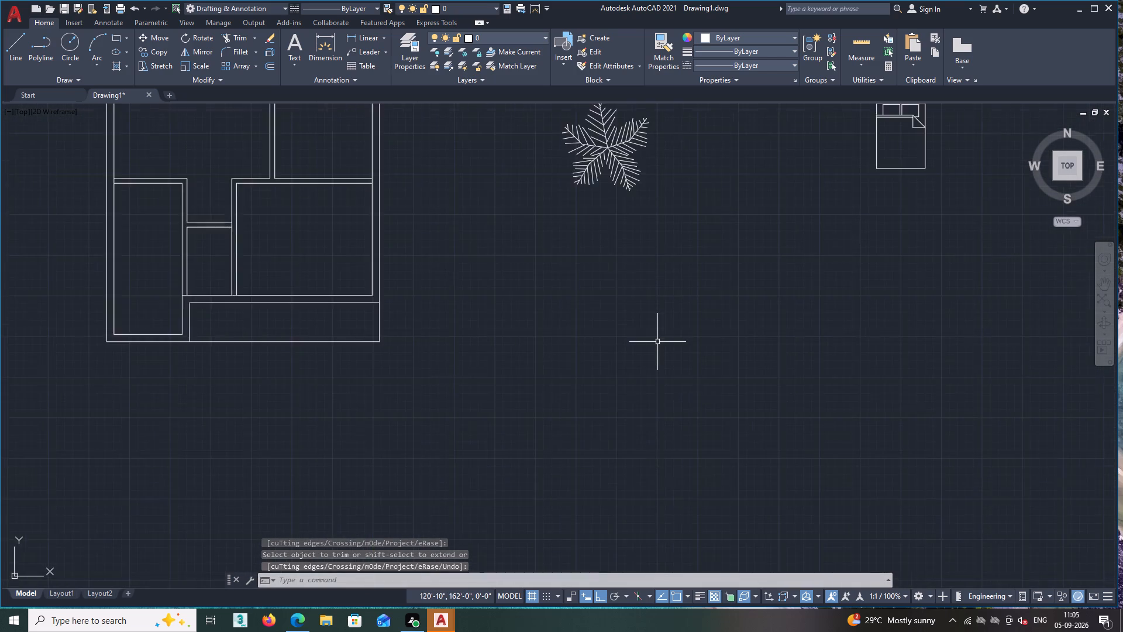
pyautogui.scroll(-3, 657, 342)
pyautogui.moveTo(619, 345); pyautogui.dragTo(722, 377, button='middle')
pyautogui.scroll(3, 685, 398)
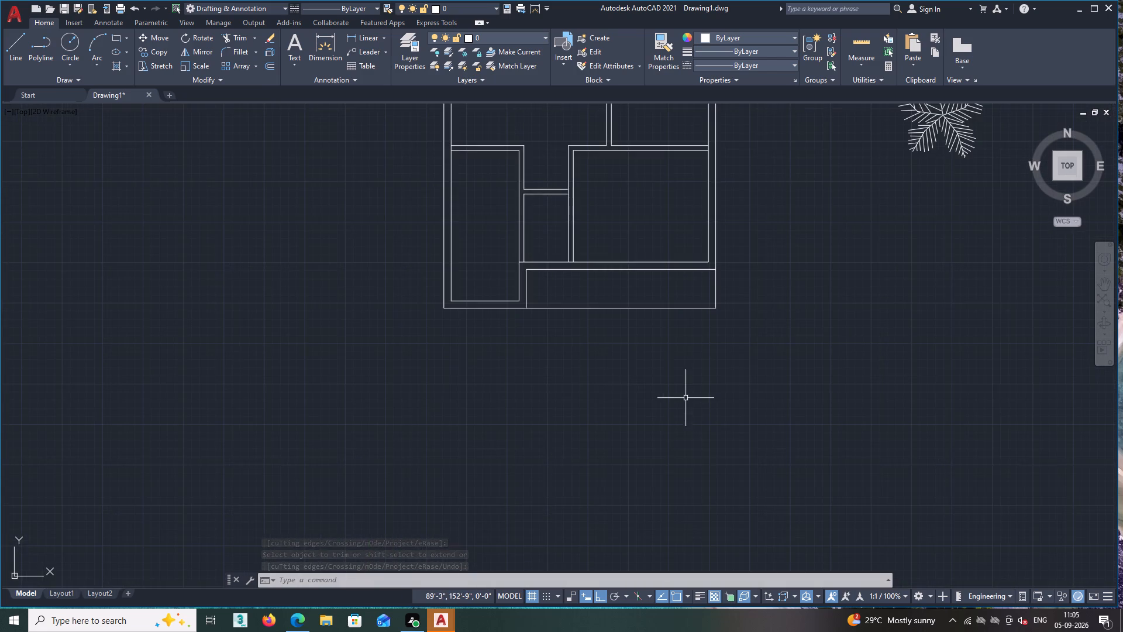
pyautogui.scroll(-2, 685, 398)
pyautogui.scroll(4, 780, 287)
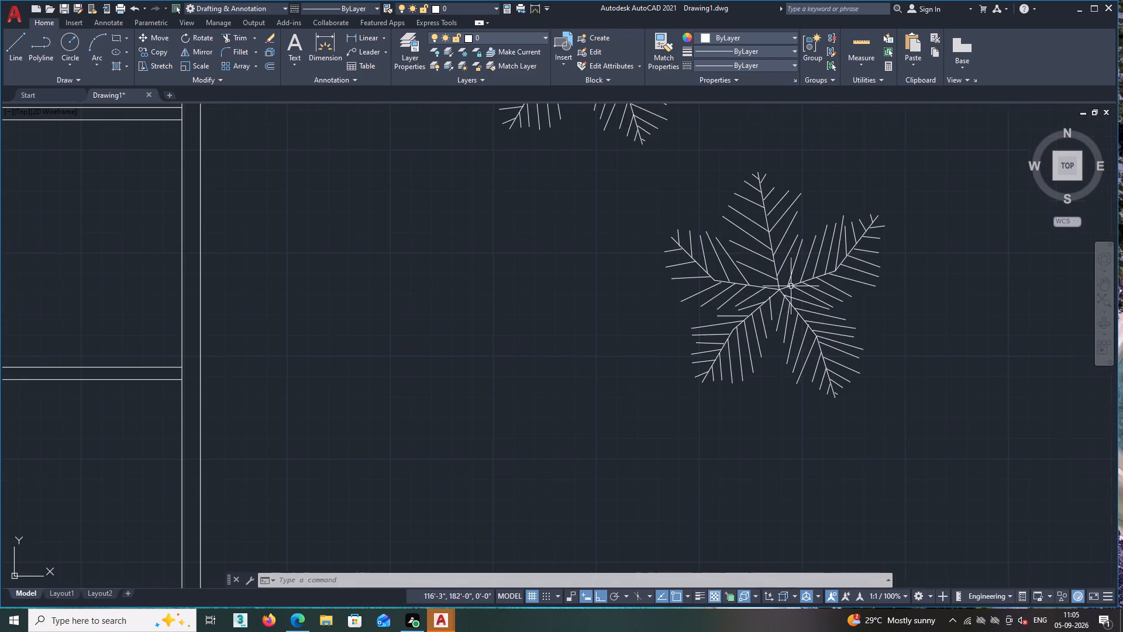
pyautogui.scroll(-2, 777, 296)
pyautogui.scroll(1, 777, 296)
pyautogui.scroll(-1, 777, 296)
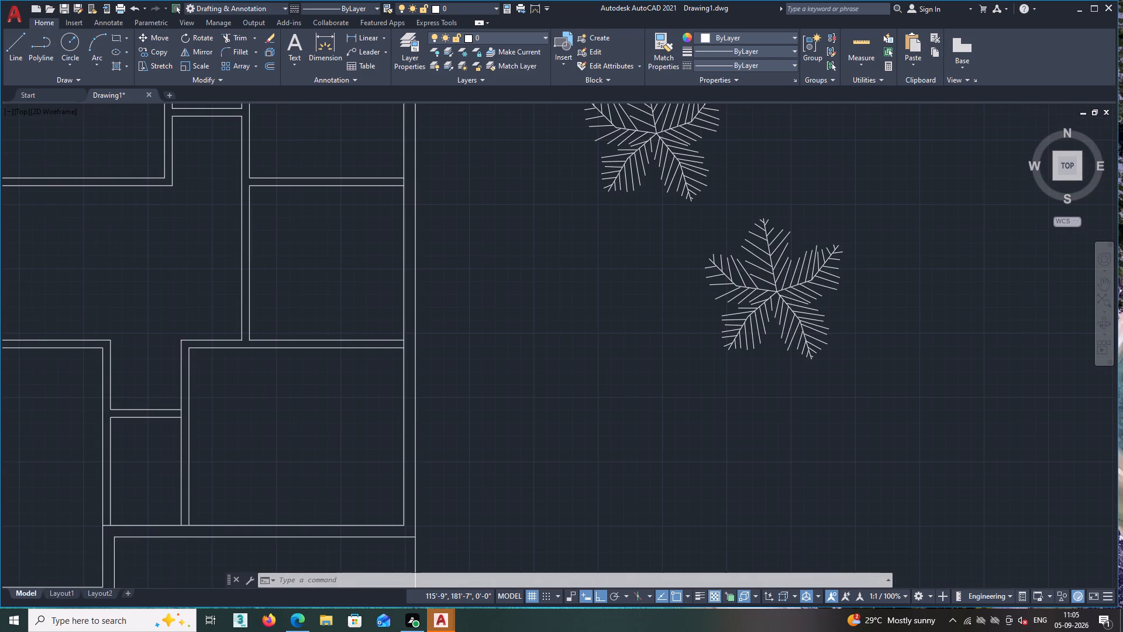
pyautogui.scroll(2, 777, 296)
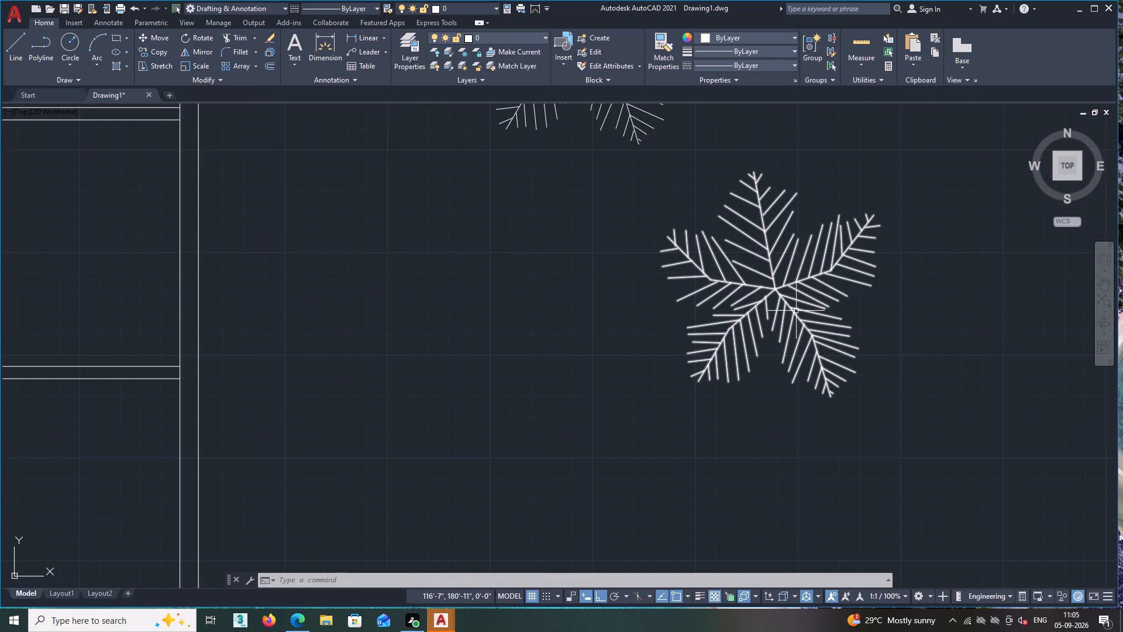
pyautogui.scroll(-2, 740, 298)
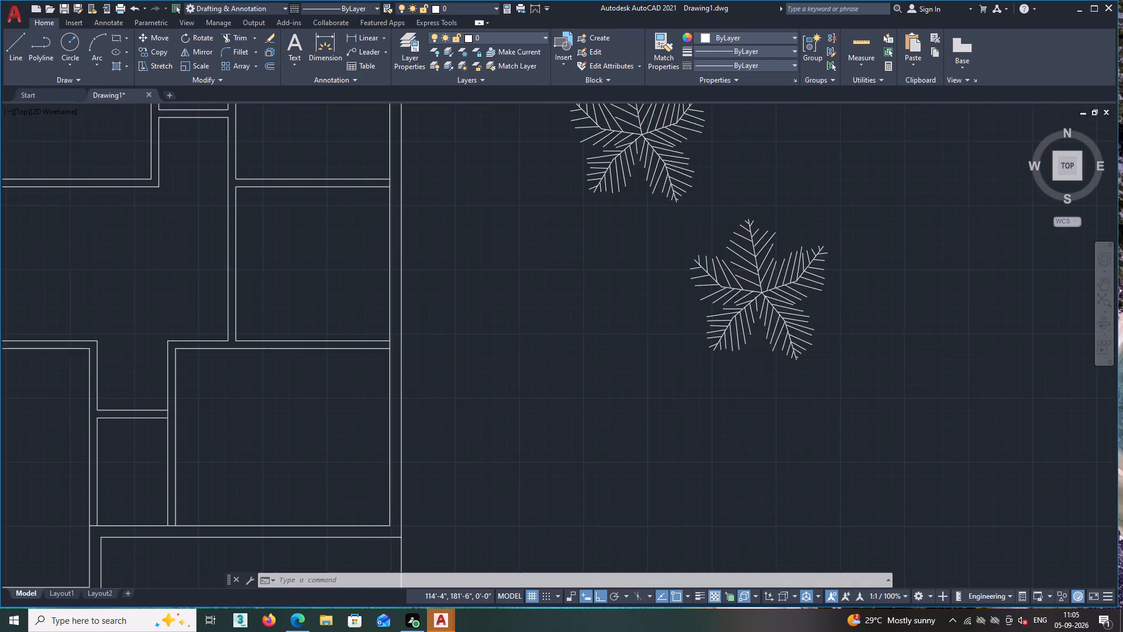
pyautogui.scroll(-1, 670, 244)
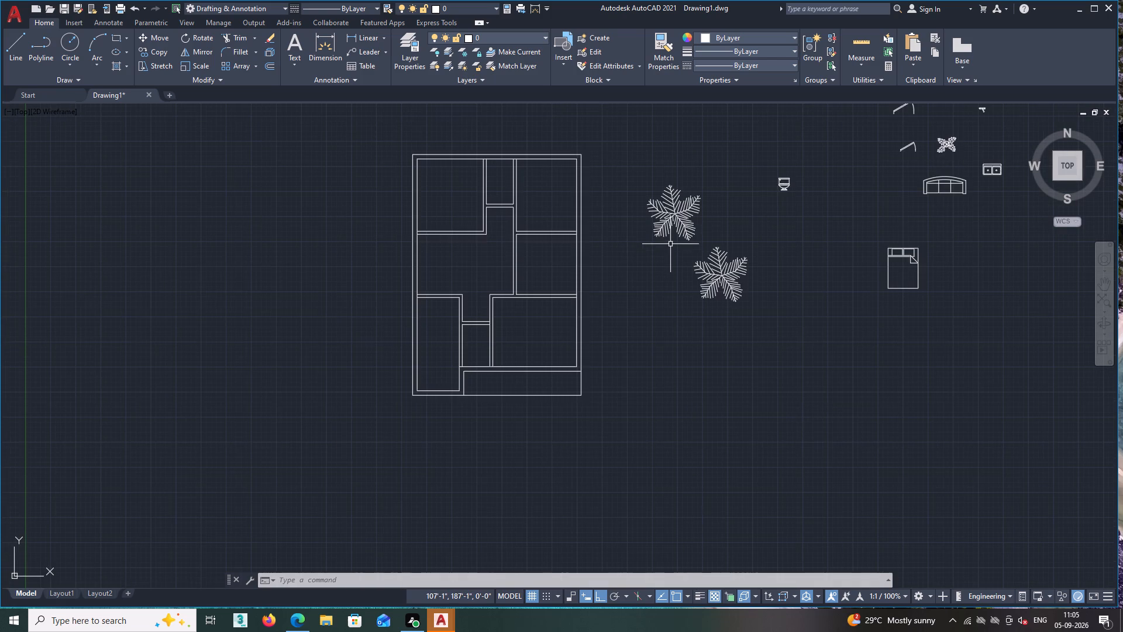
pyautogui.scroll(-2, 672, 247)
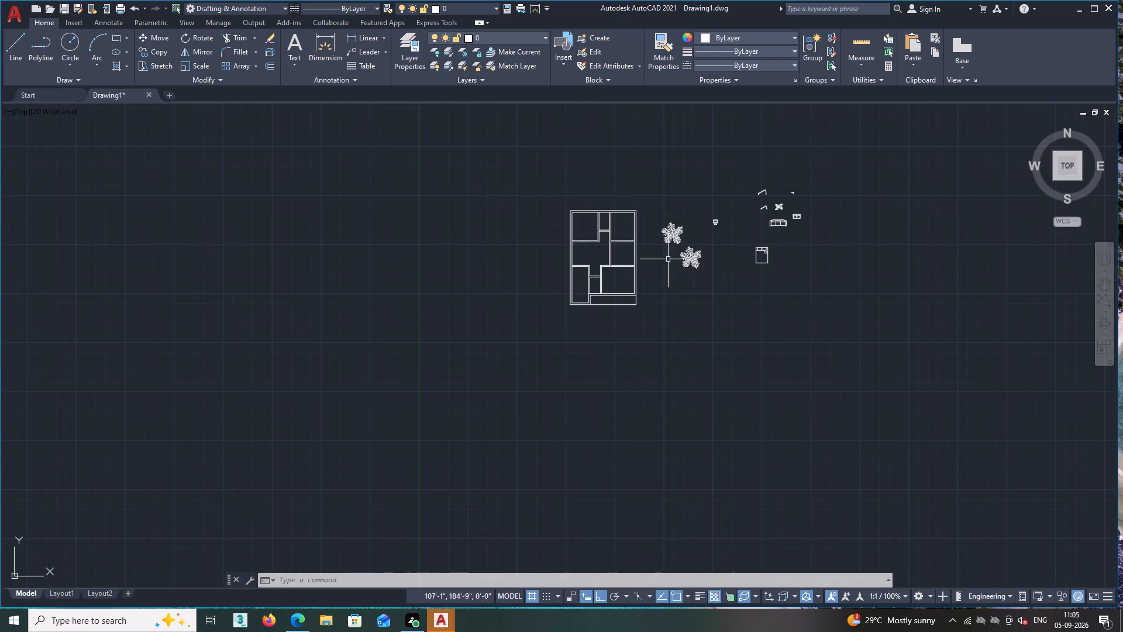
pyautogui.scroll(3, 712, 260)
pyautogui.scroll(-2, 708, 273)
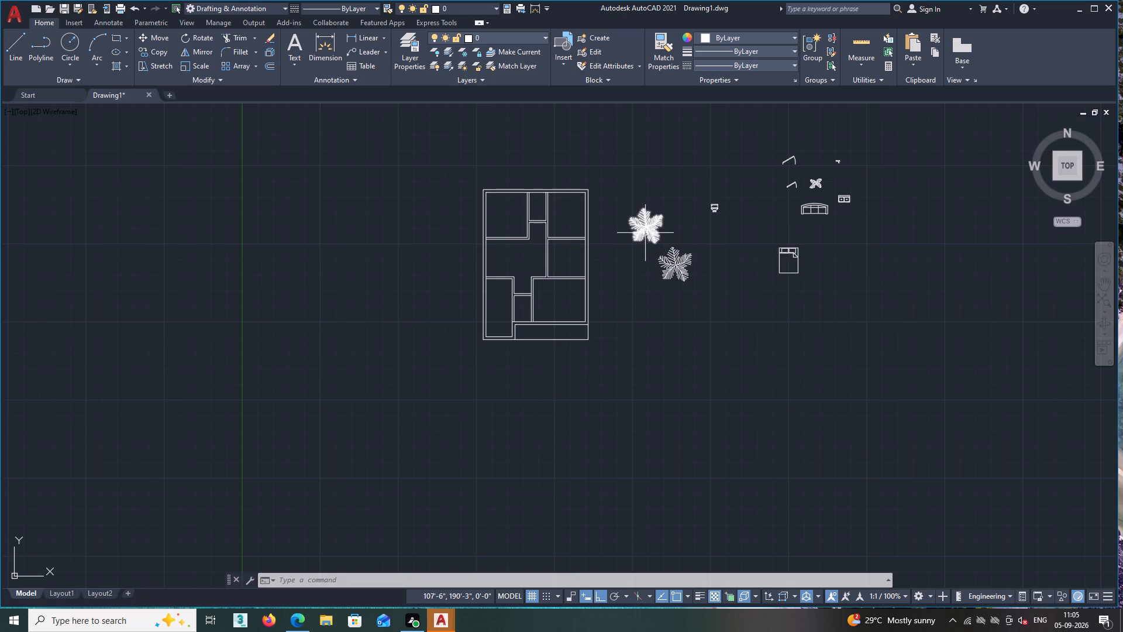
pyautogui.scroll(2, 677, 267)
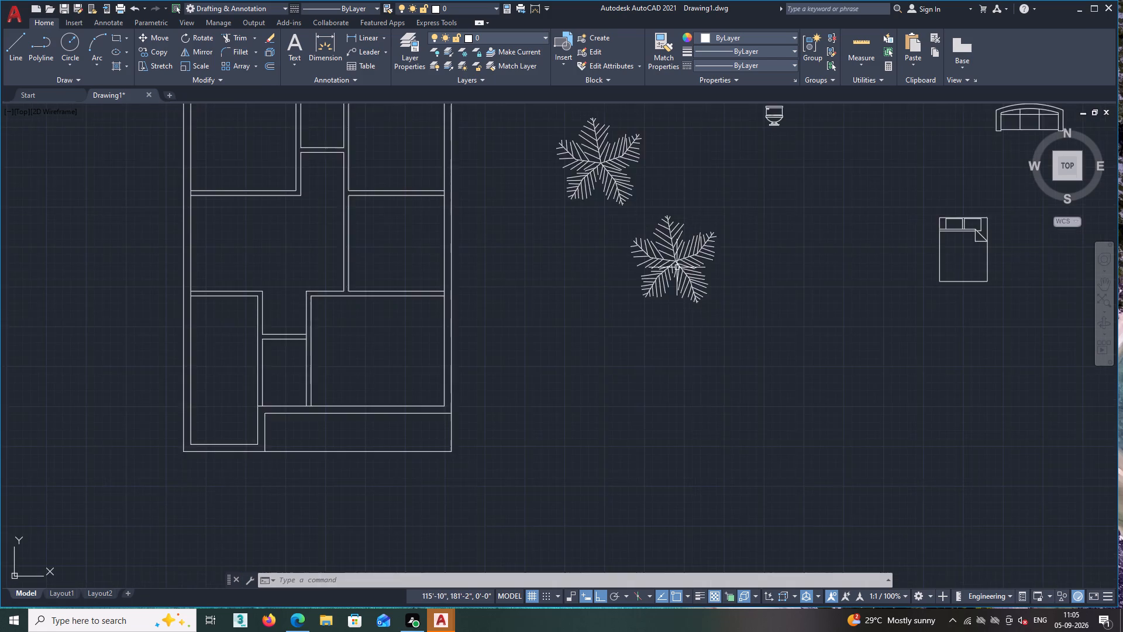
pyautogui.scroll(-1, 677, 267)
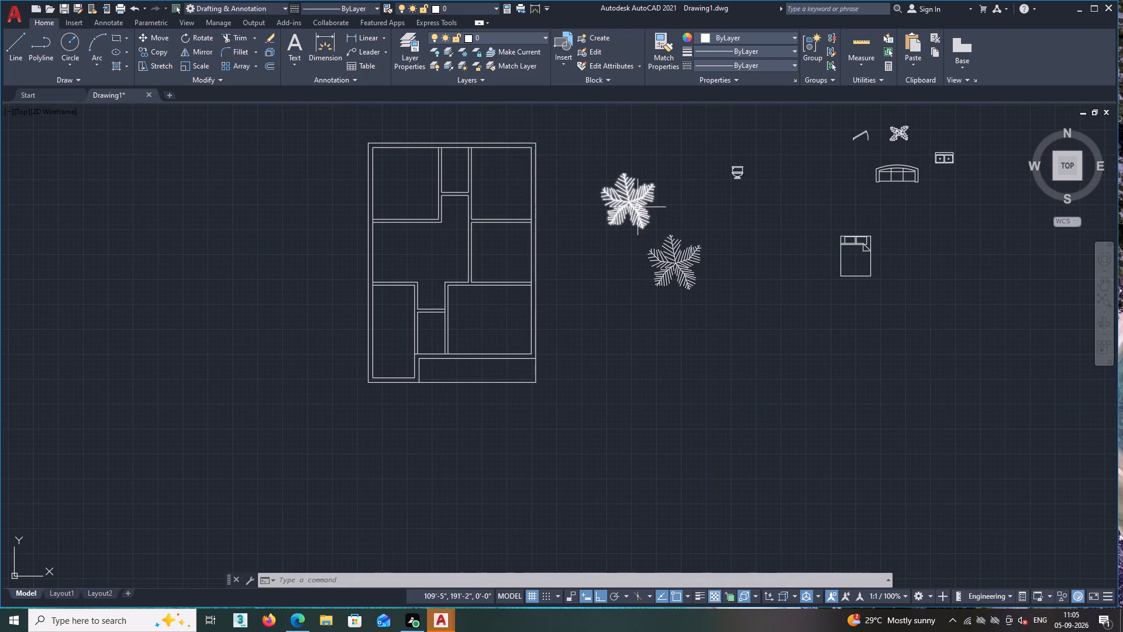
pyautogui.scroll(-2, 671, 296)
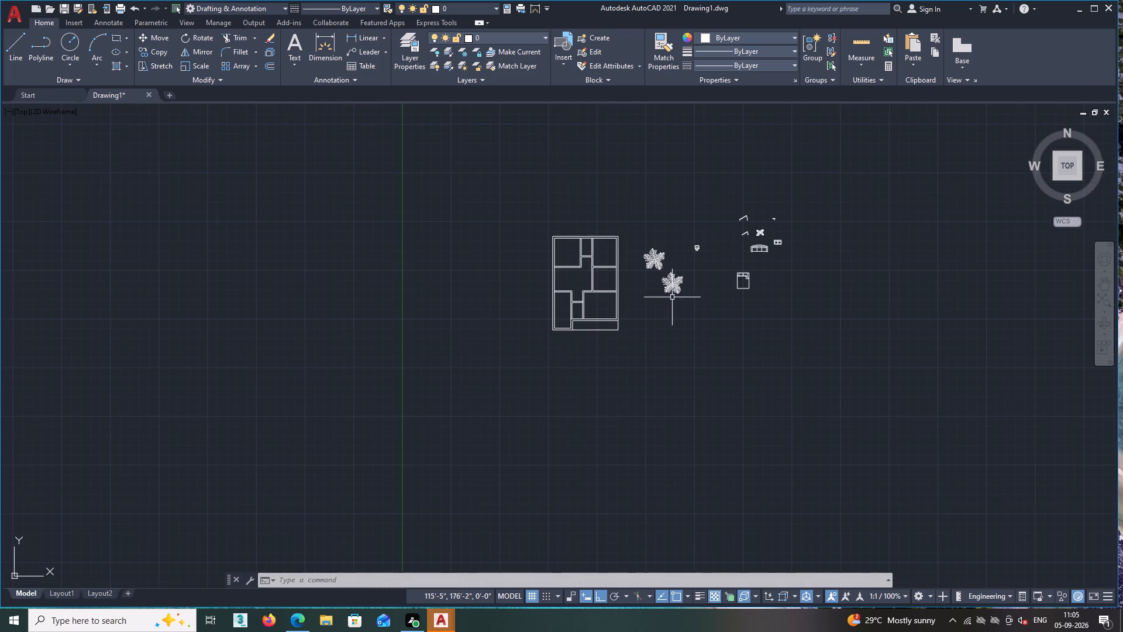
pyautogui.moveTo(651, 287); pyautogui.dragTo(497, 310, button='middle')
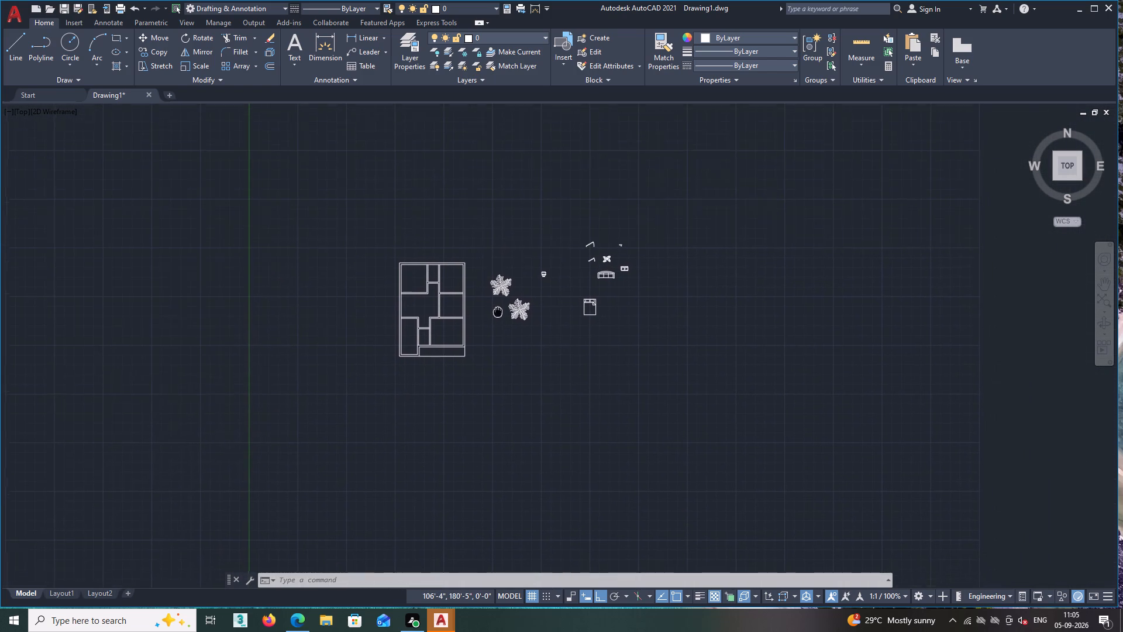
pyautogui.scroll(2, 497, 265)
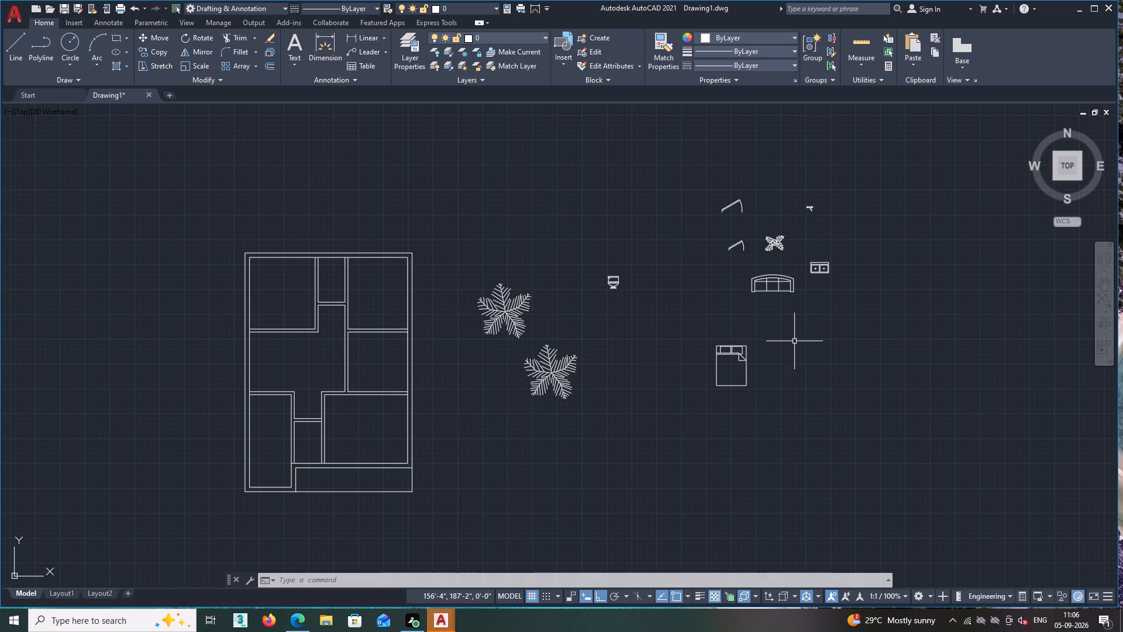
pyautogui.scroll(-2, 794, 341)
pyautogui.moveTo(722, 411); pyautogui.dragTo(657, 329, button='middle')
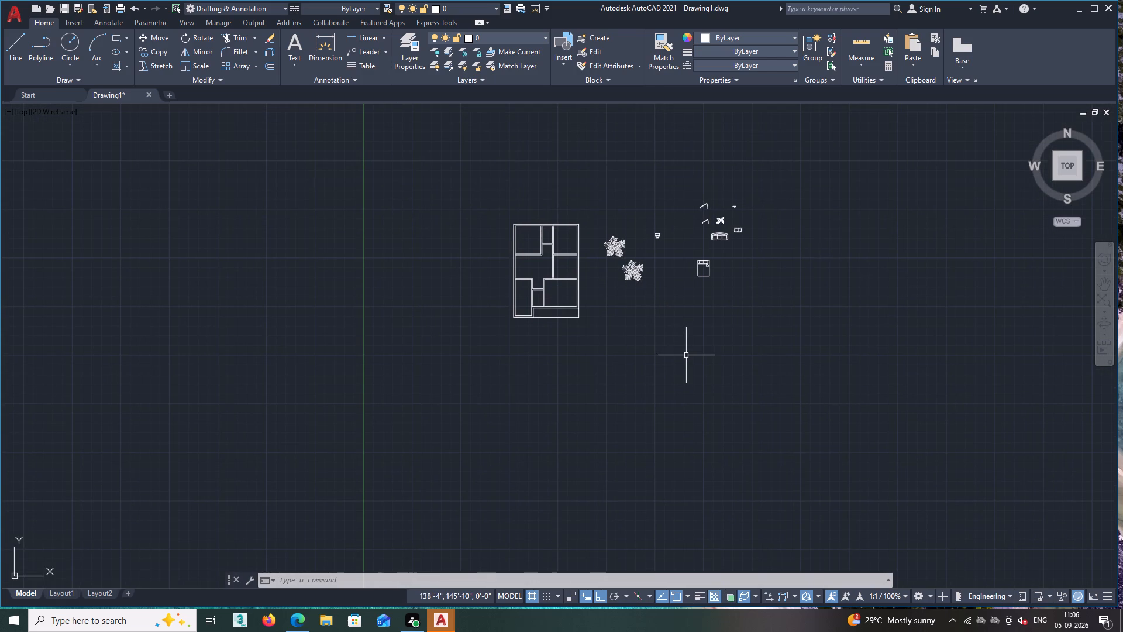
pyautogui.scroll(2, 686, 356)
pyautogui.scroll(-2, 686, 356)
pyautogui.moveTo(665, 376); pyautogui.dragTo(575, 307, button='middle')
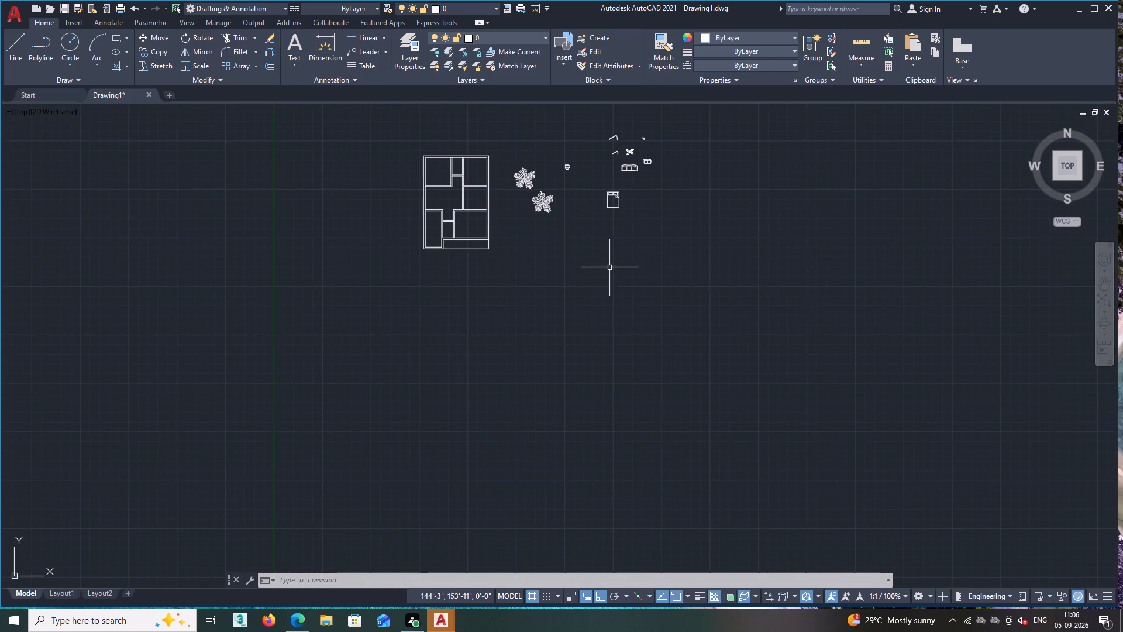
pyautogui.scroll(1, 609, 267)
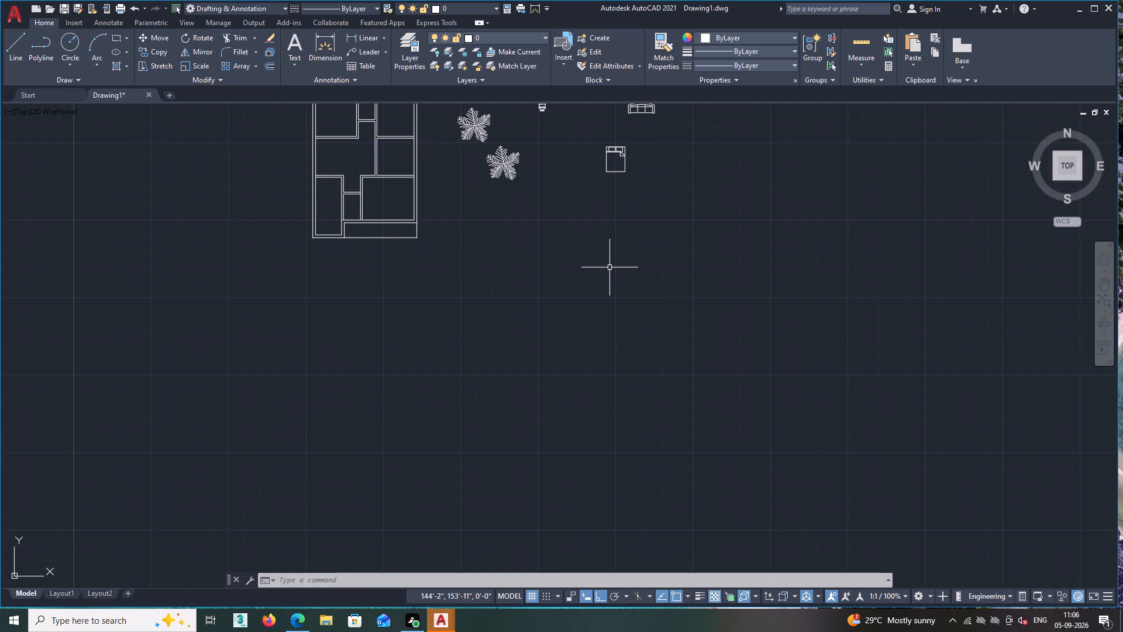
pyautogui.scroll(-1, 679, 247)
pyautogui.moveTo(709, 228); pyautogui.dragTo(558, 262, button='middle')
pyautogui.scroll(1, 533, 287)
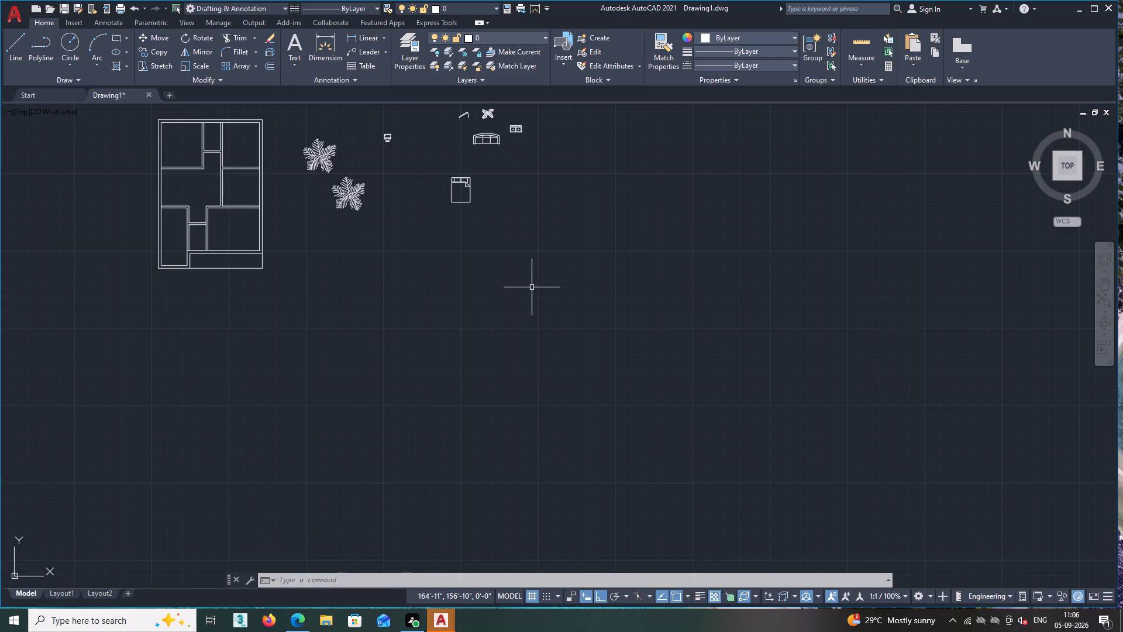
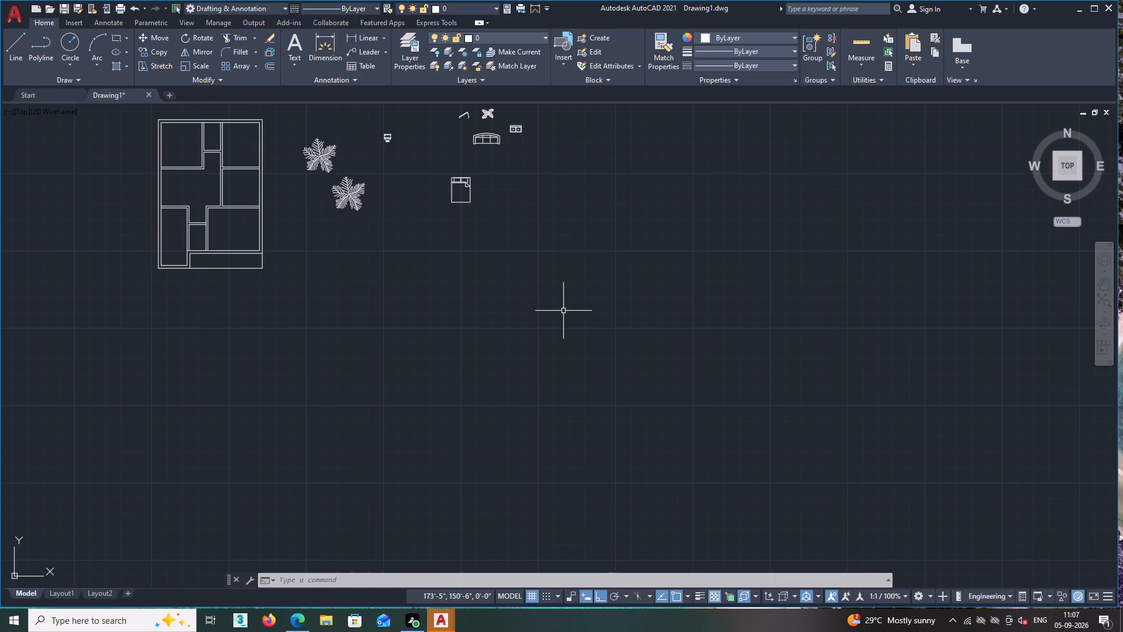
# Draw a 5' horizontal line in the empty area below and to the right of the furniture blocks.
pyautogui.write('L')
pyautogui.press('space')
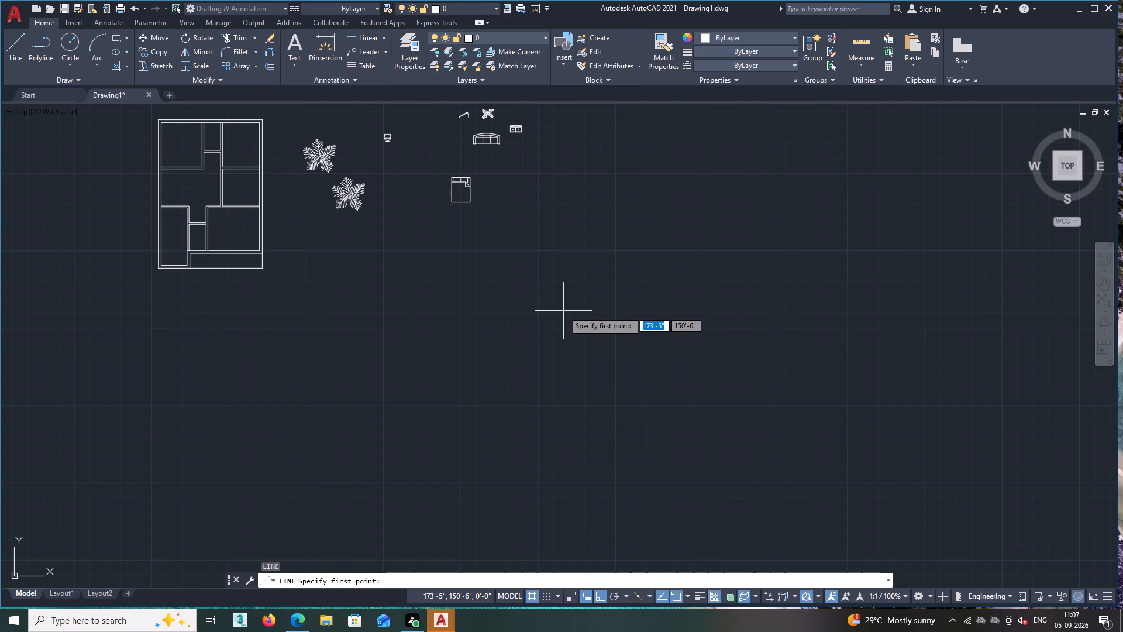
pyautogui.click(604, 310)
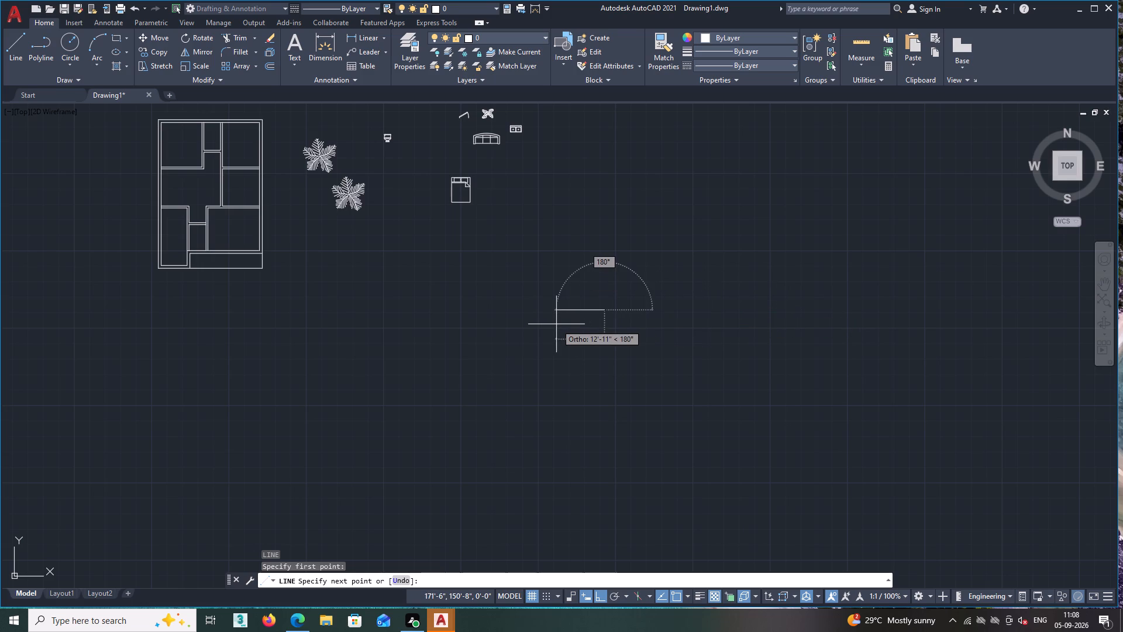
pyautogui.scroll(-6, 835, 342)
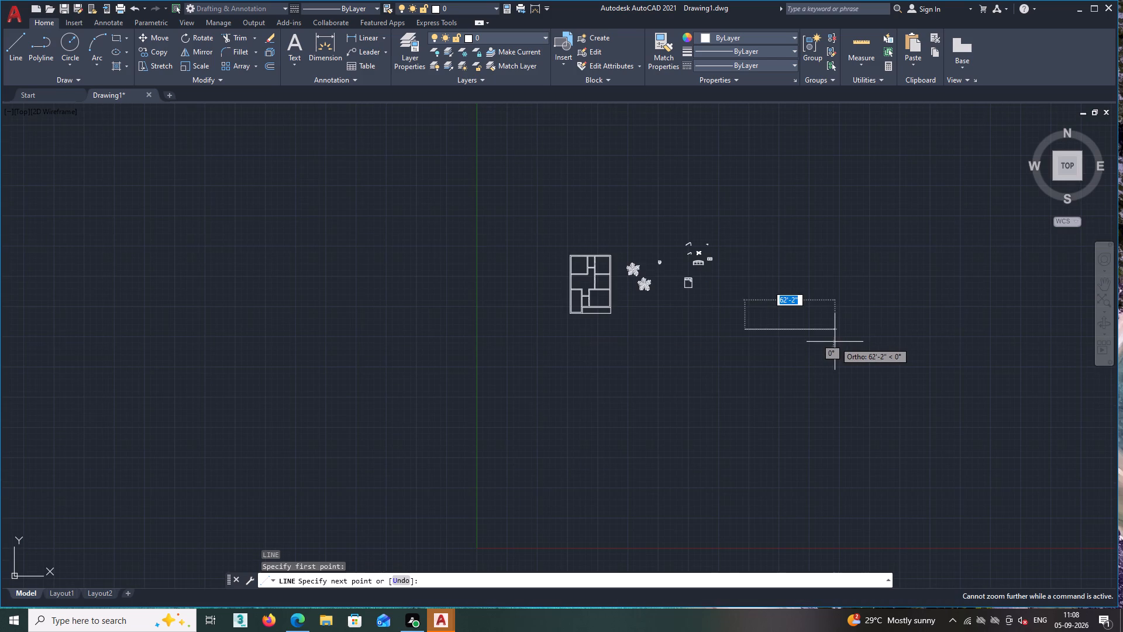
pyautogui.scroll(6, 735, 342)
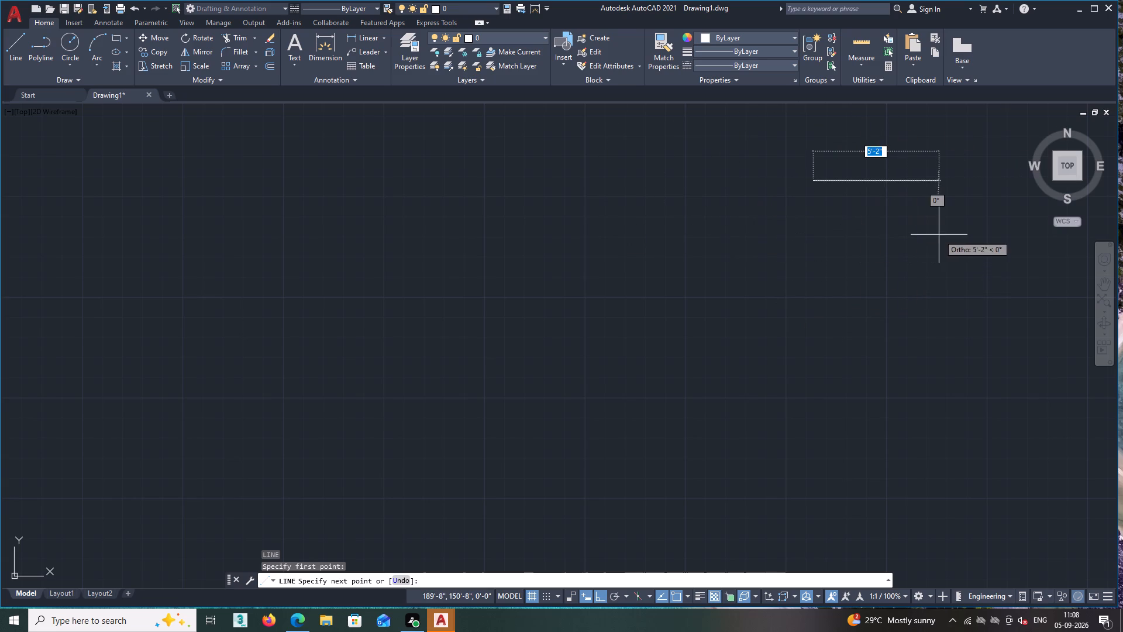
pyautogui.scroll(-3, 680, 224)
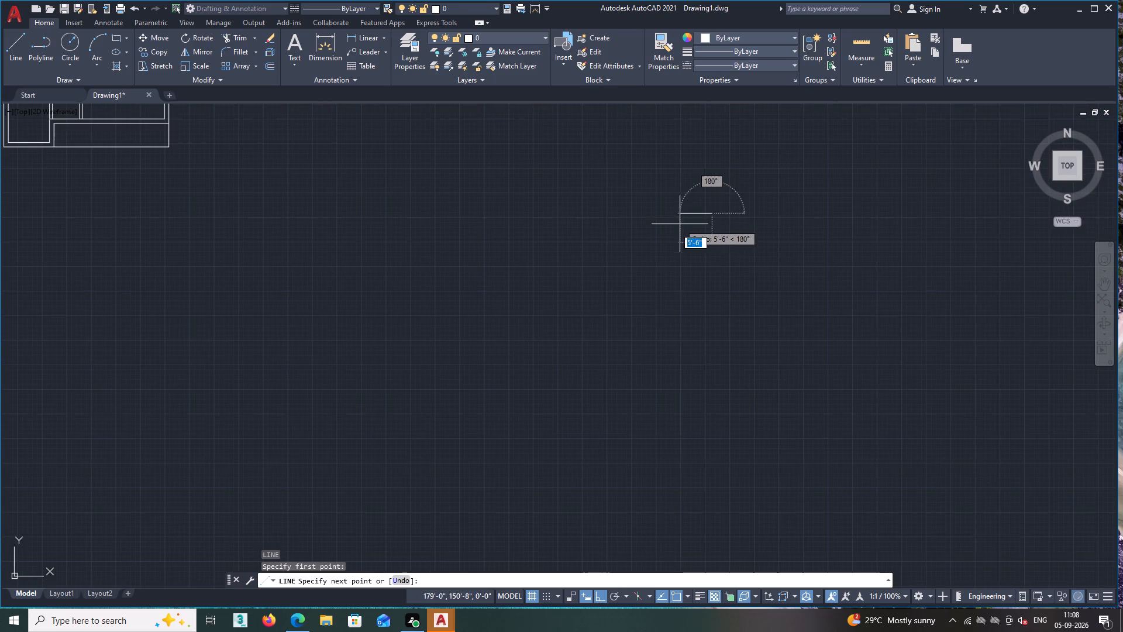
pyautogui.moveTo(686, 218); pyautogui.dragTo(659, 275, button='middle')
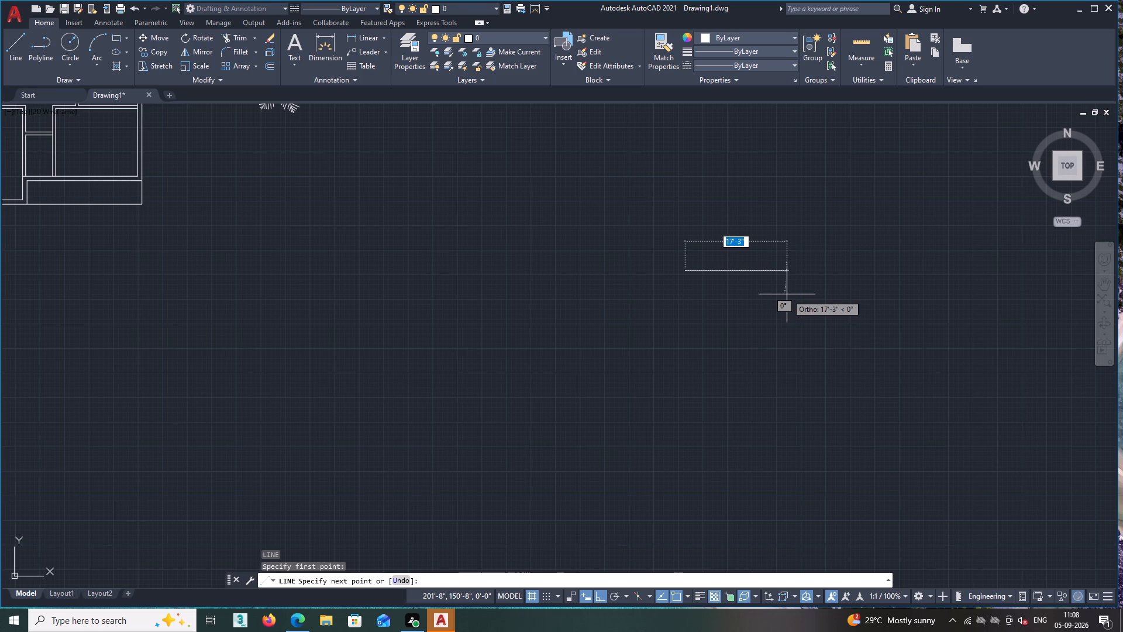
pyautogui.press('5')
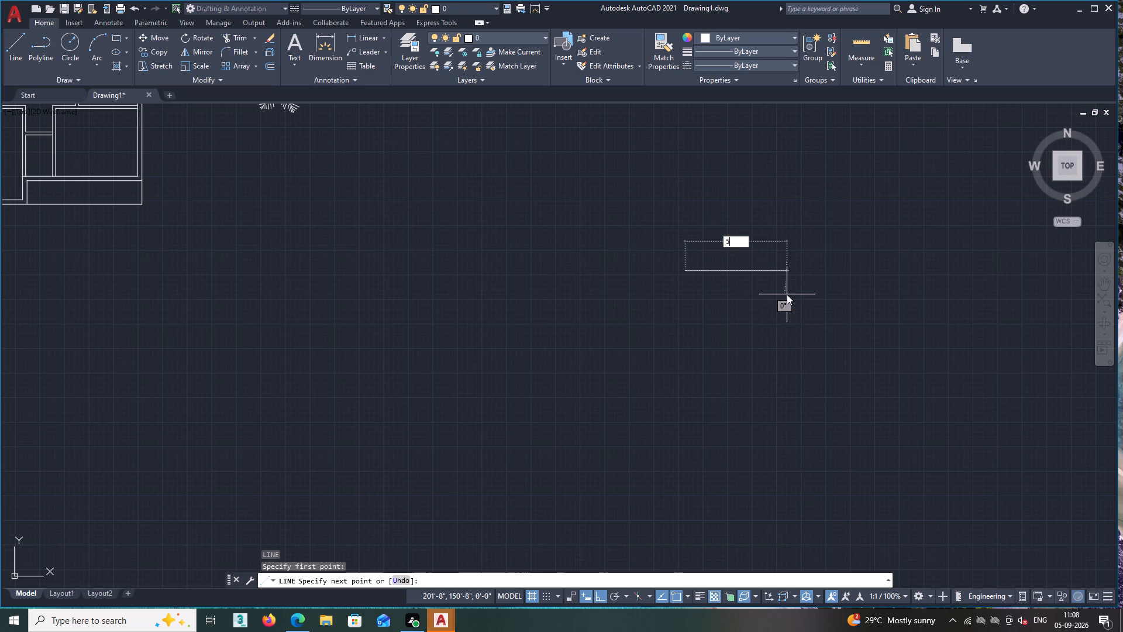
pyautogui.press("'")
pyautogui.press('Return')
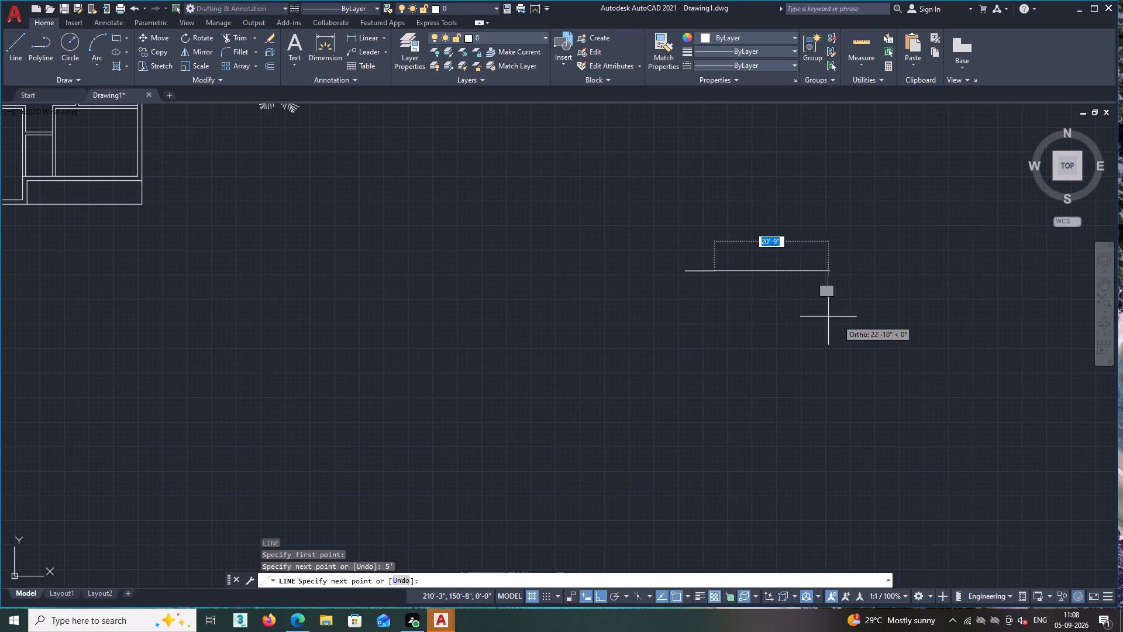
pyautogui.scroll(2, 753, 305)
pyautogui.scroll(3, 675, 238)
pyautogui.scroll(-2, 691, 267)
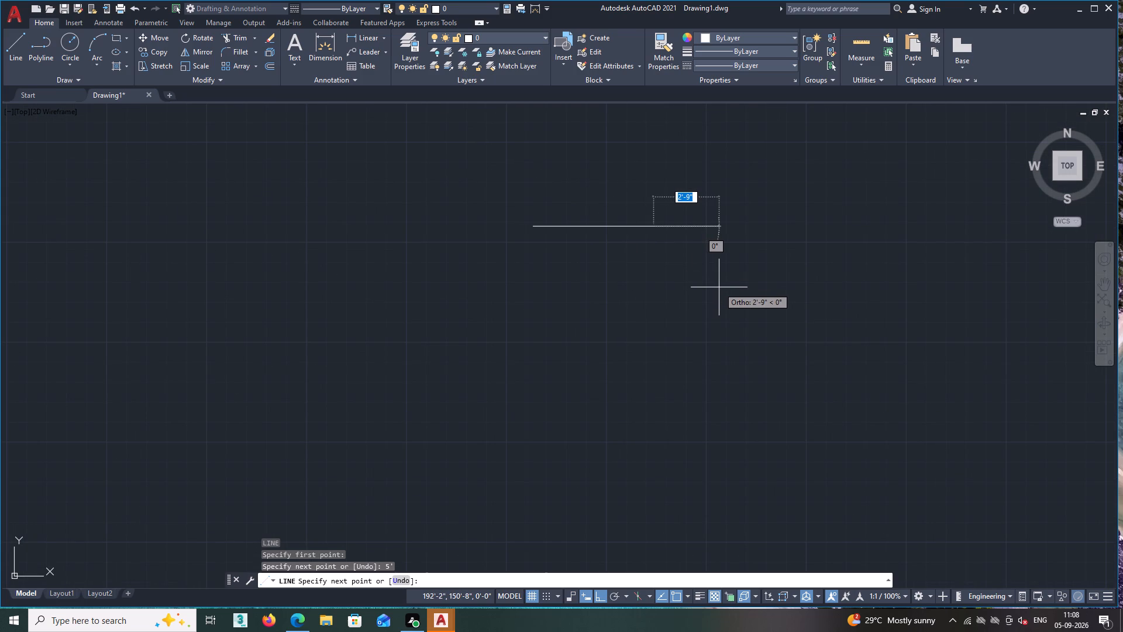
pyautogui.press('space')
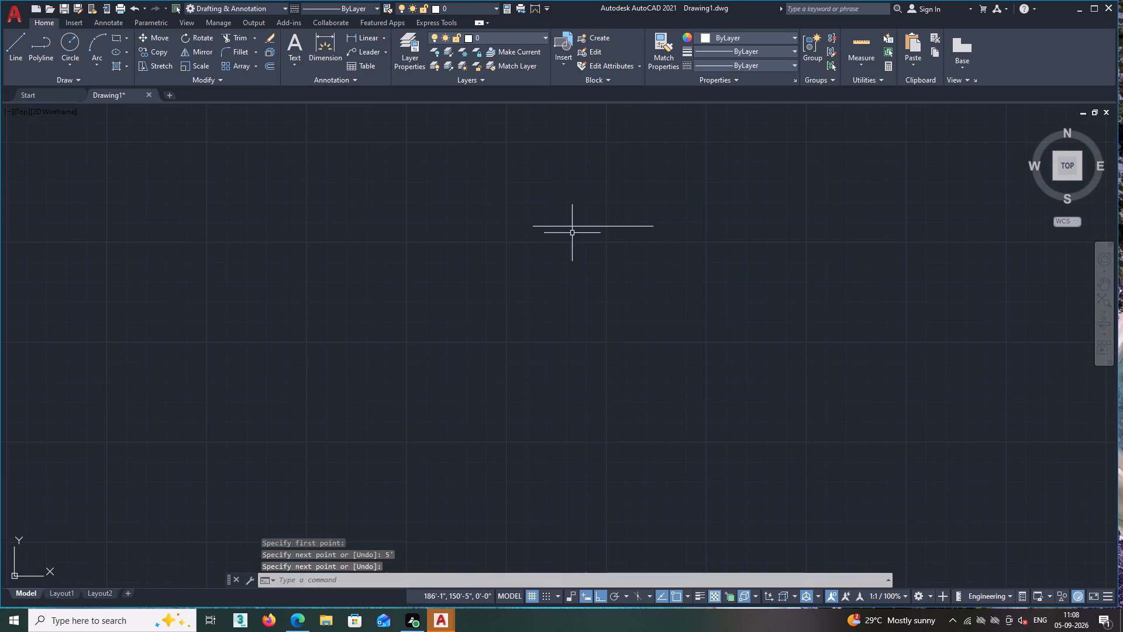
# Draw a 2' vertical line upward from the left endpoint of the 5' horizontal line.
pyautogui.scroll(2, 573, 233)
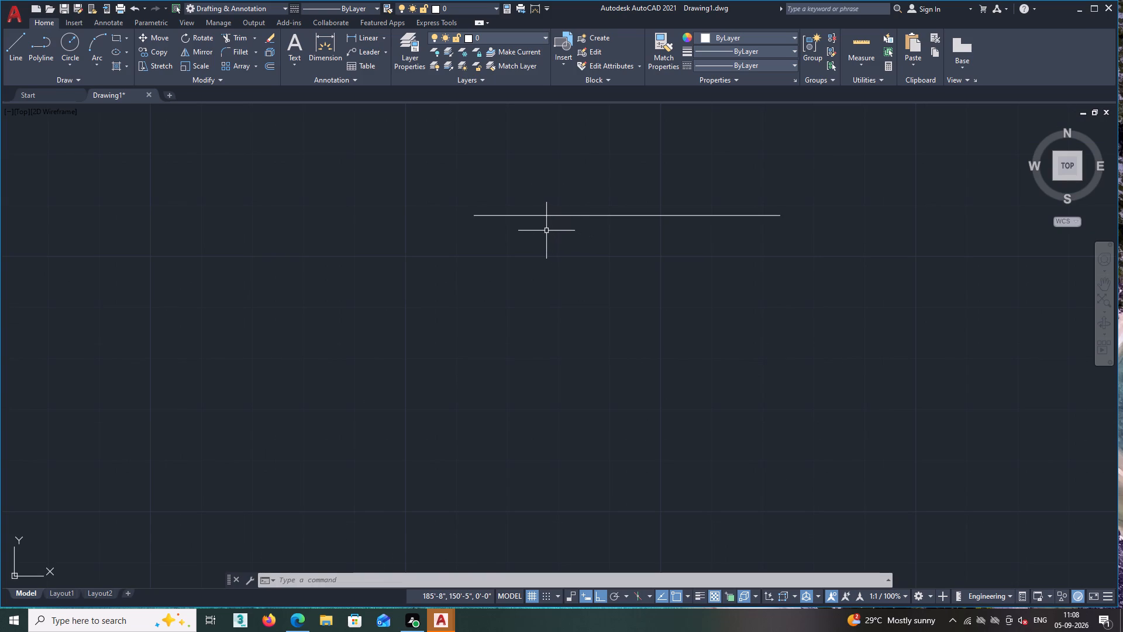
pyautogui.scroll(-1, 522, 220)
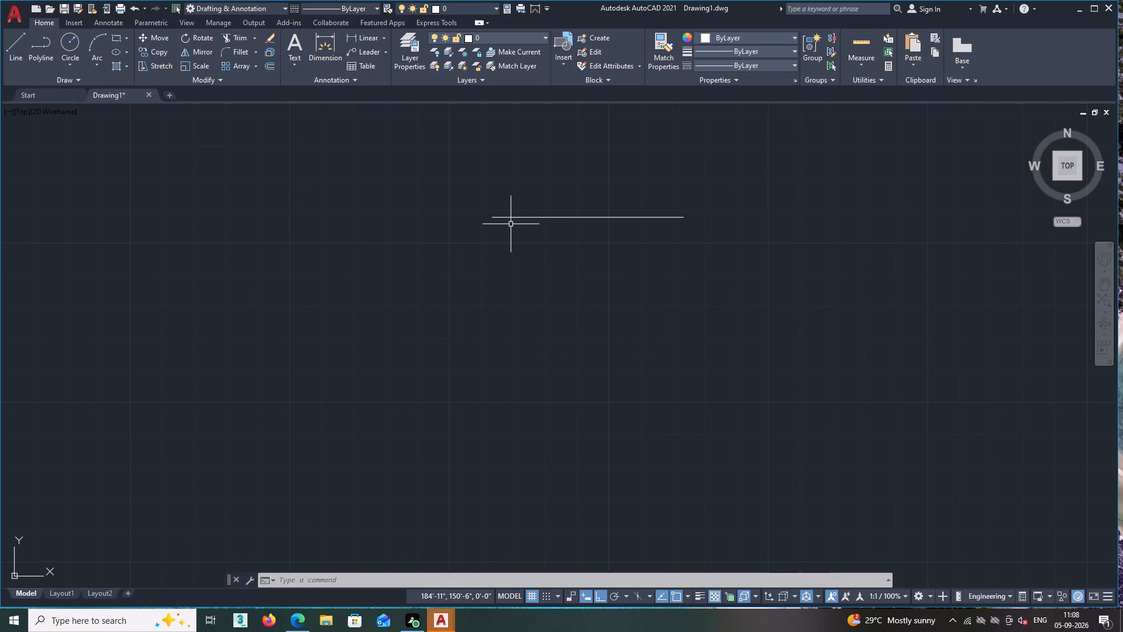
pyautogui.write('L')
pyautogui.press('space')
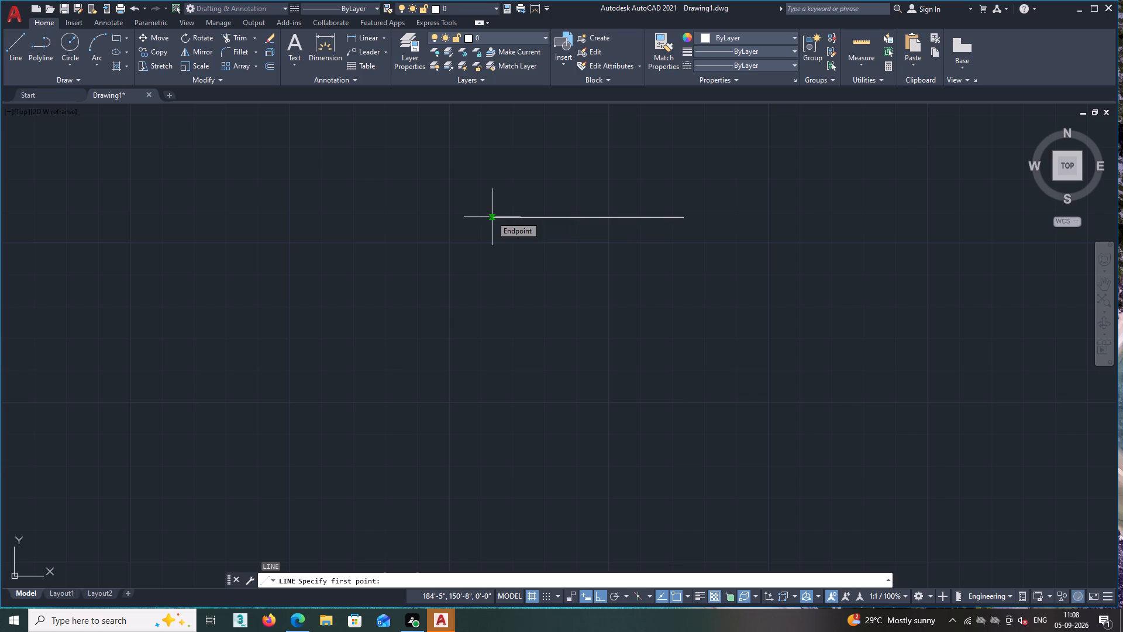
pyautogui.click(491, 216)
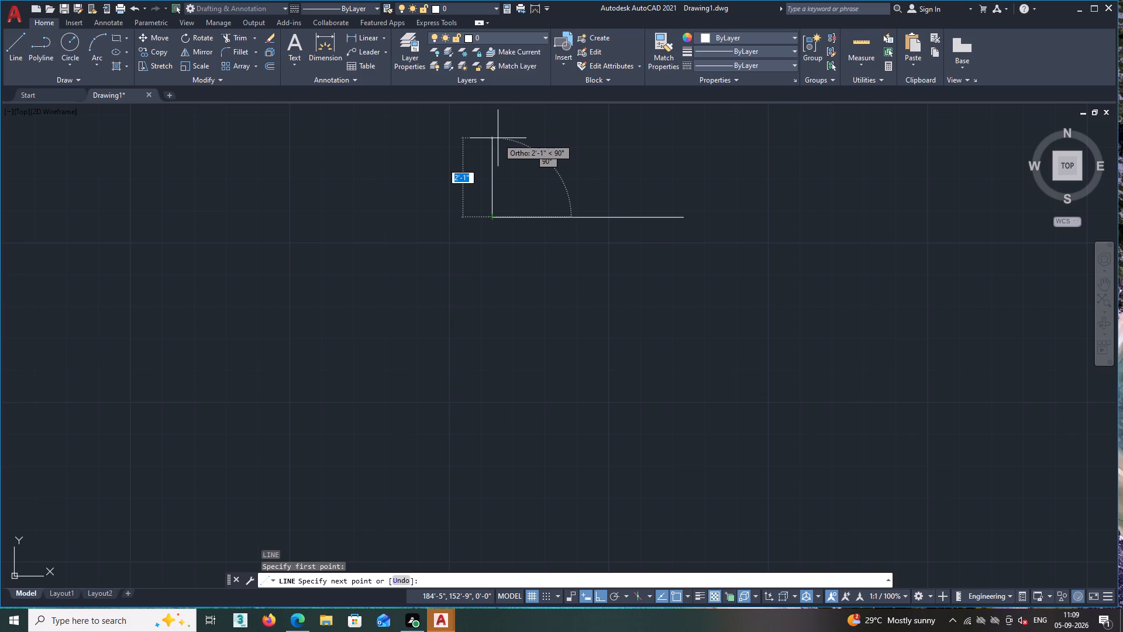
pyautogui.press('2')
pyautogui.press("'")
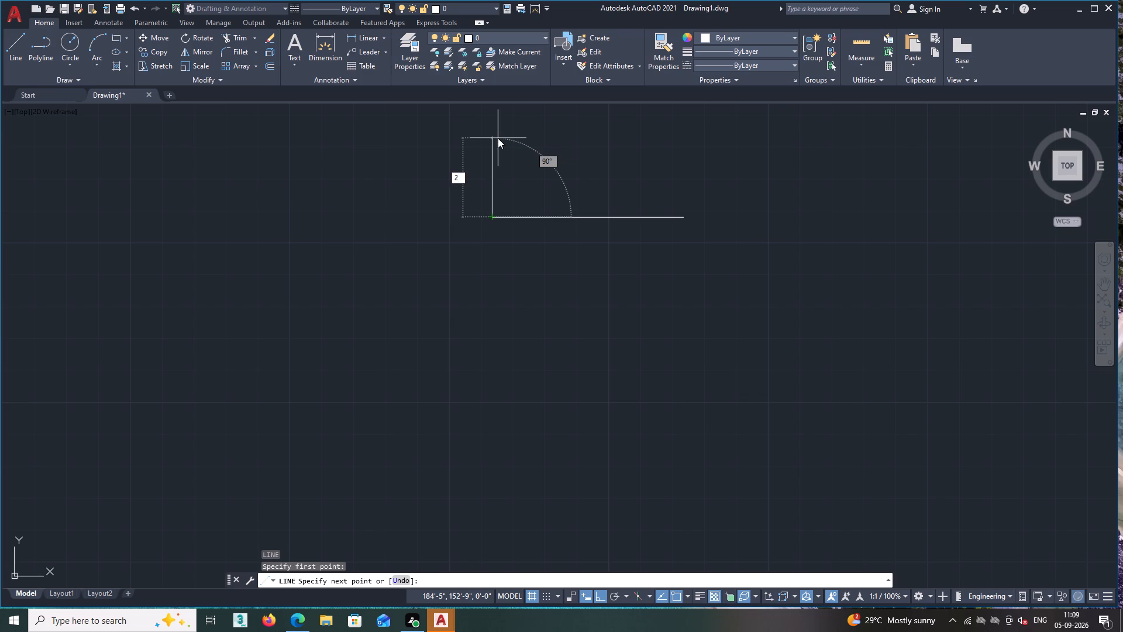
pyautogui.press('Return')
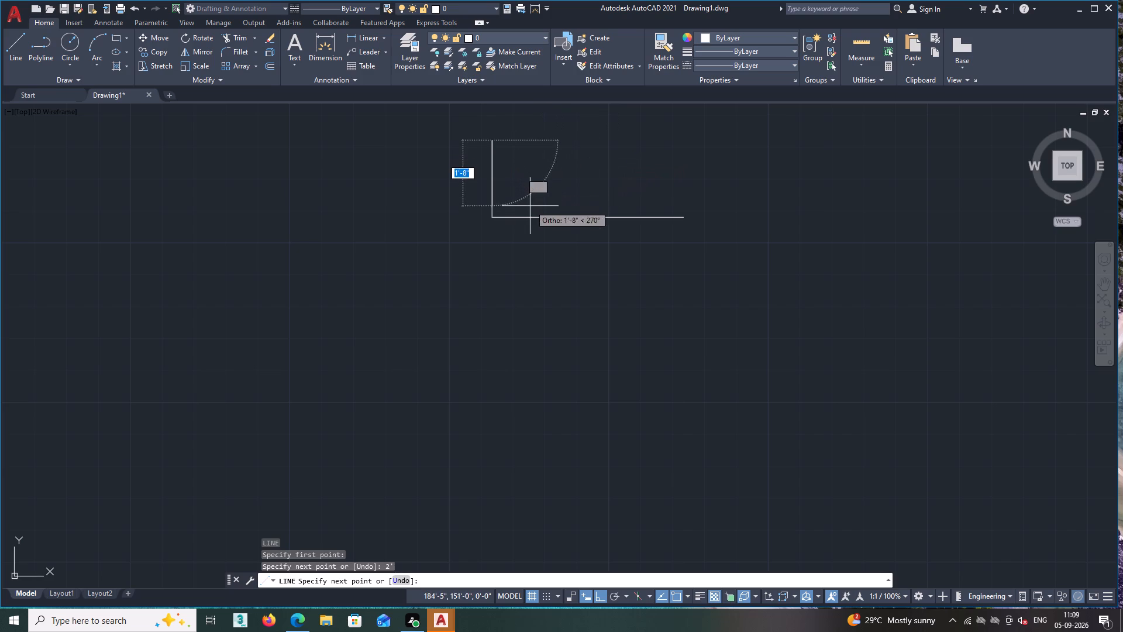
pyautogui.press('space')
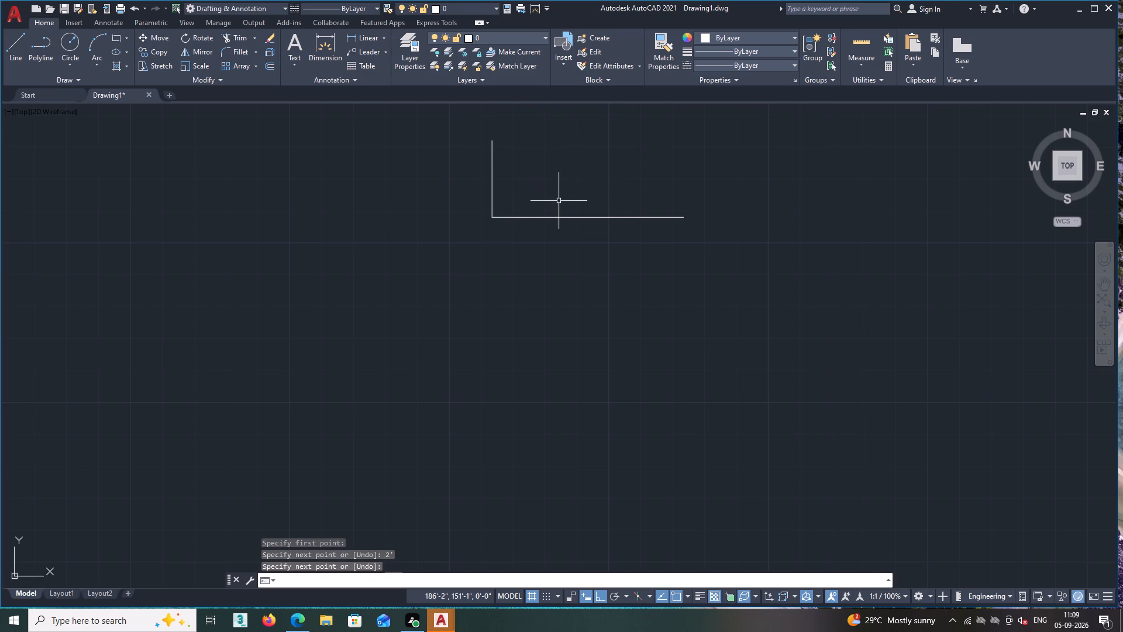
# Offset the 2' vertical line 5' to the right, onto the other end of the horizontal line.
pyautogui.scroll(-1, 547, 232)
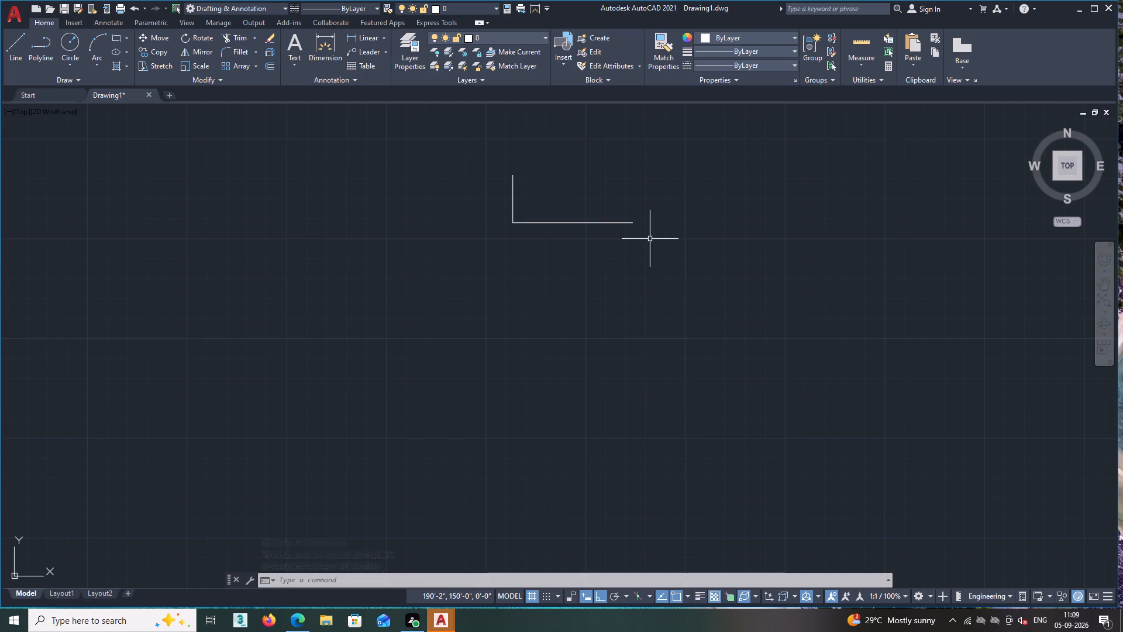
pyautogui.write('O')
pyautogui.press('space')
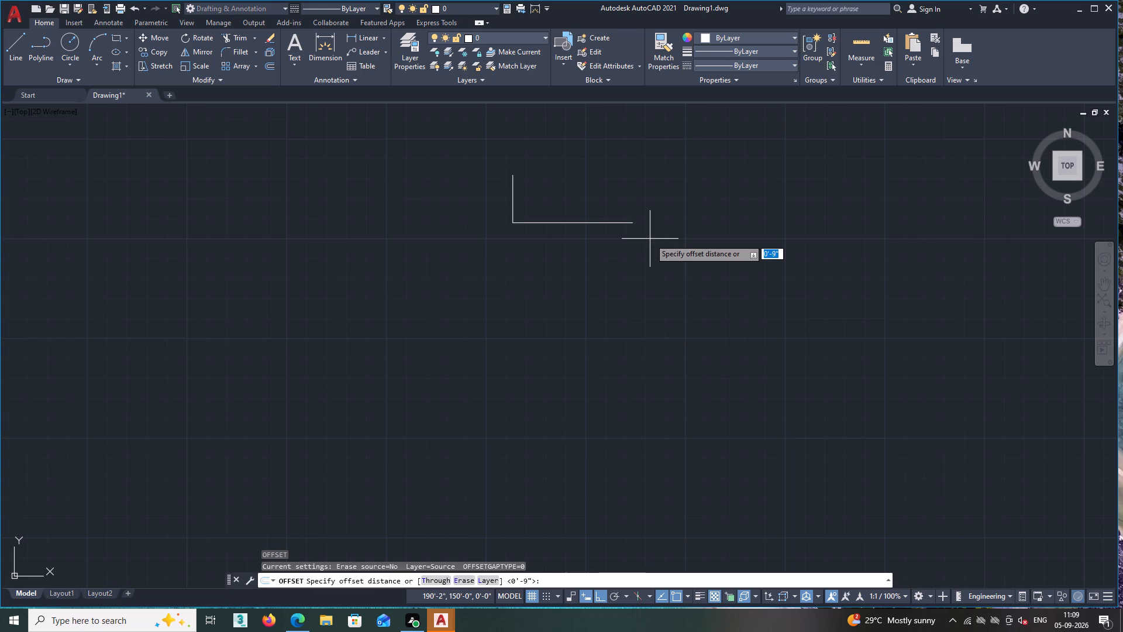
pyautogui.press('5')
pyautogui.press("'")
pyautogui.press('Return')
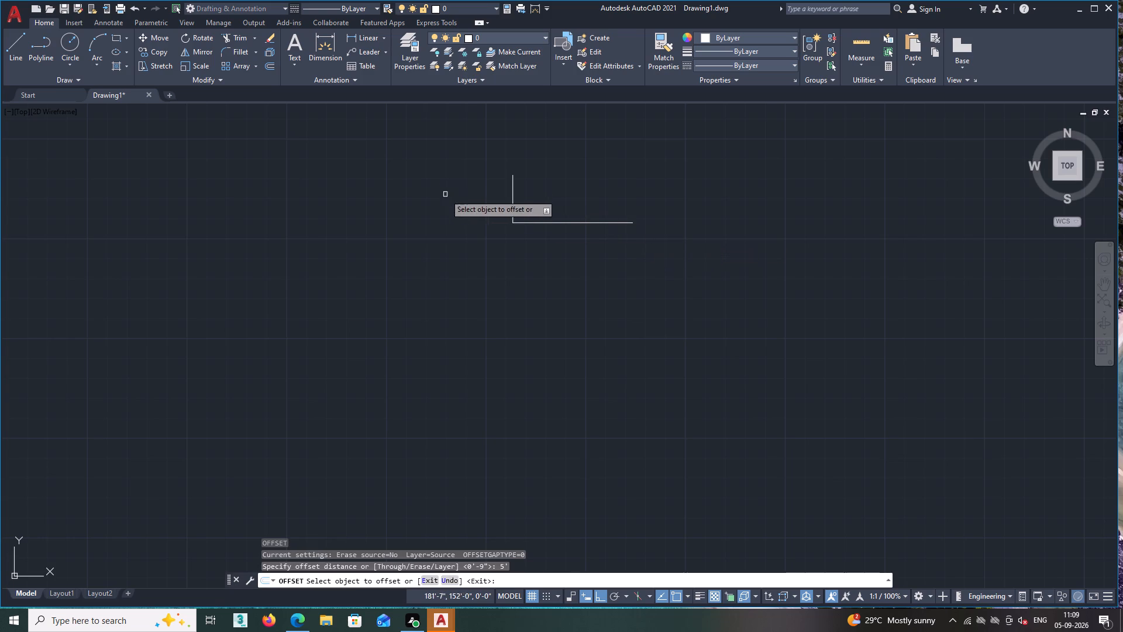
pyautogui.click(512, 202)
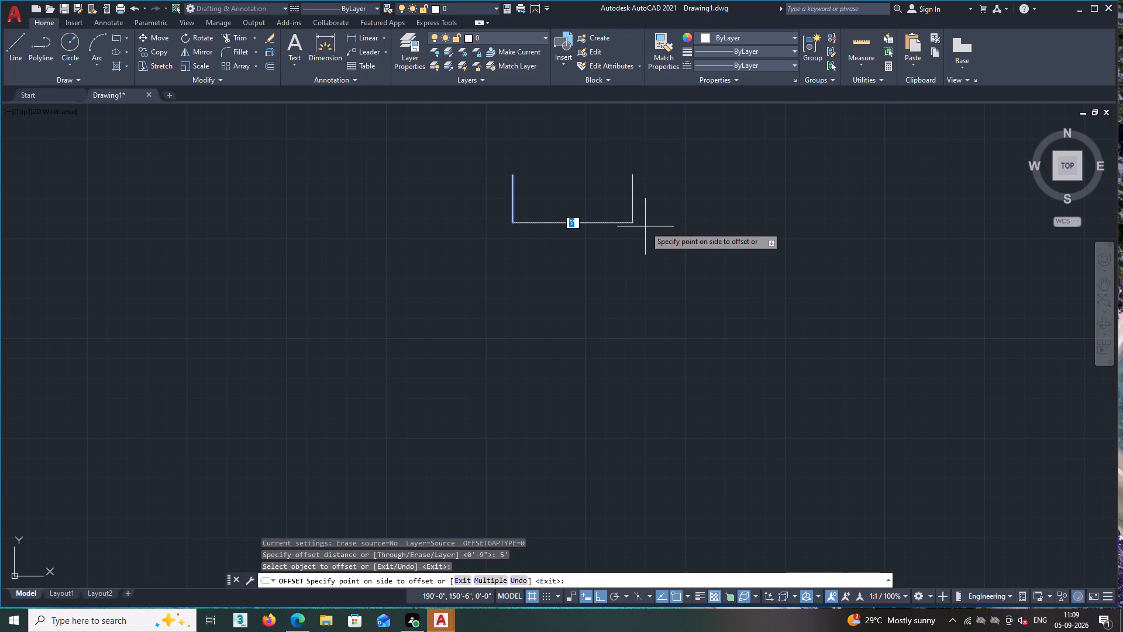
pyautogui.click(659, 246)
pyautogui.scroll(1, 683, 201)
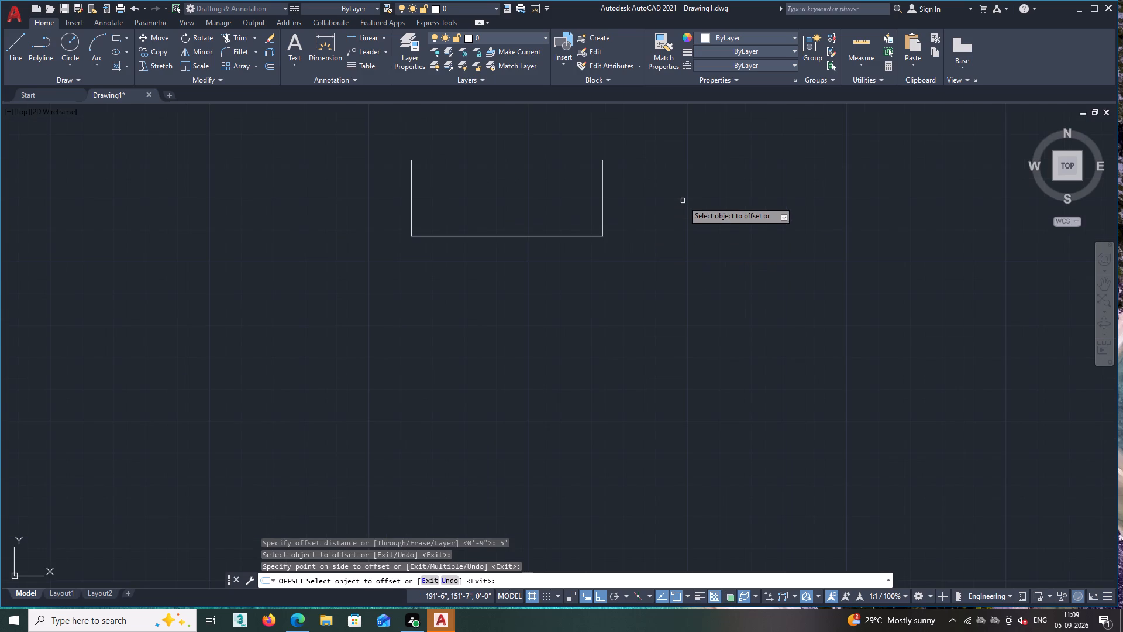
pyautogui.scroll(-1, 683, 201)
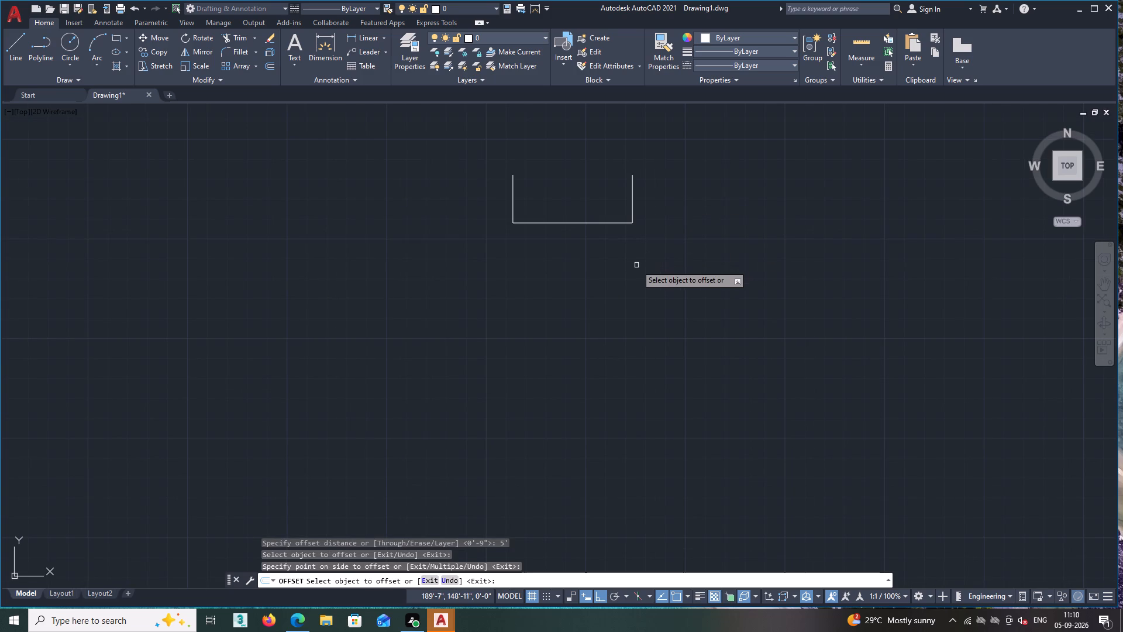
pyautogui.press('space')
# Offset the left vertical line 1.6' to the right, and offset that copy 1.6' further right, dividing the frame.
pyautogui.press('space')
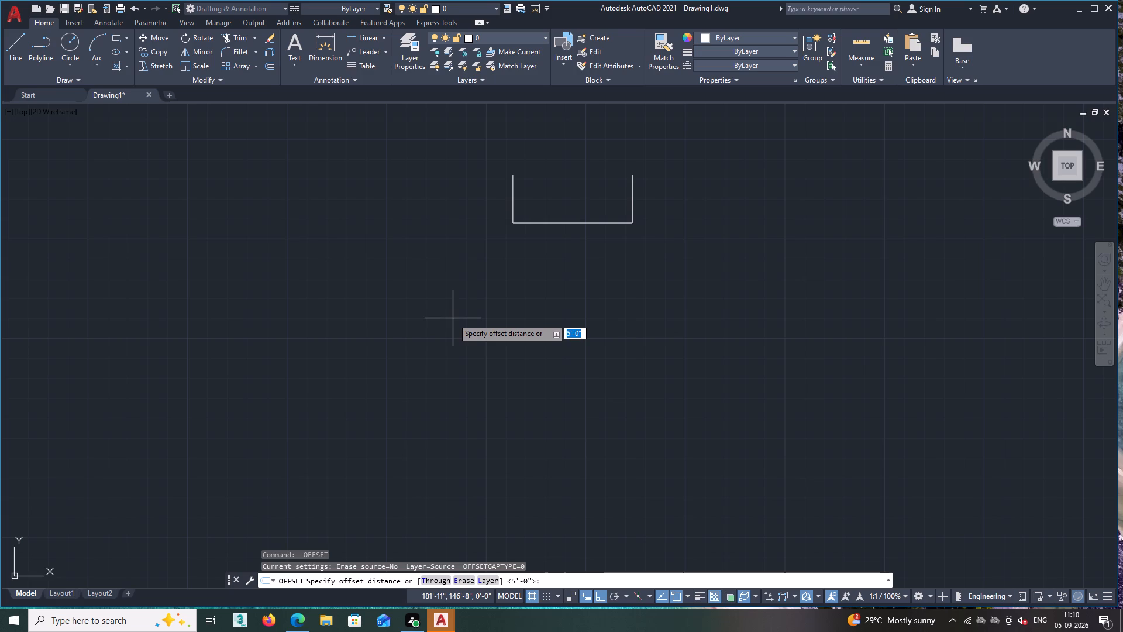
pyautogui.press('1')
pyautogui.press('.')
pyautogui.press('6')
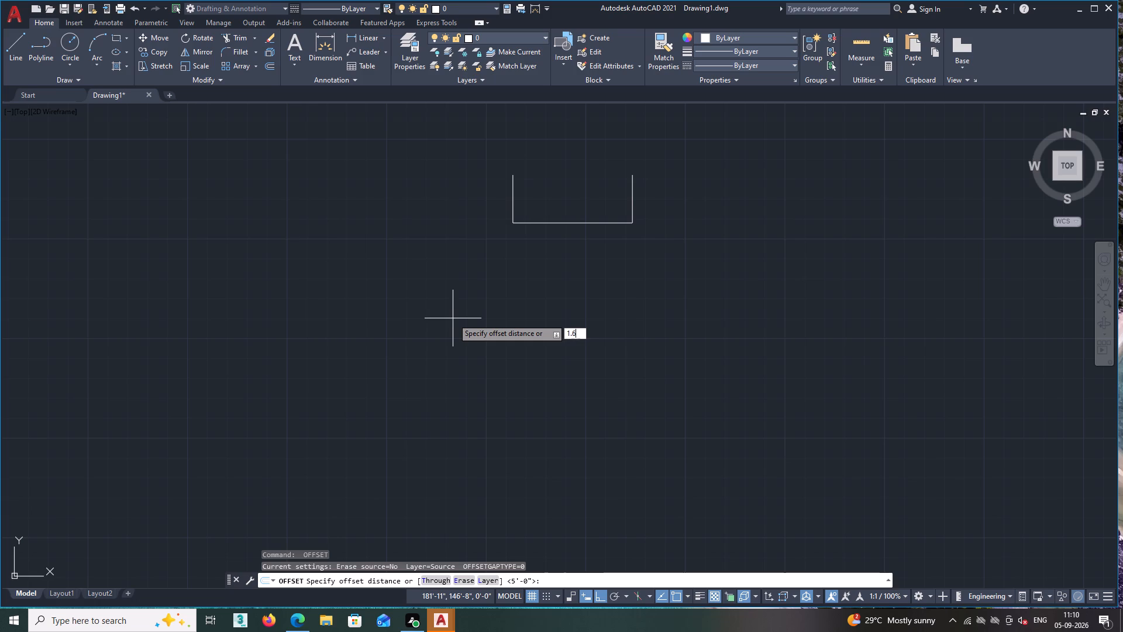
pyautogui.press("'")
pyautogui.press('Return')
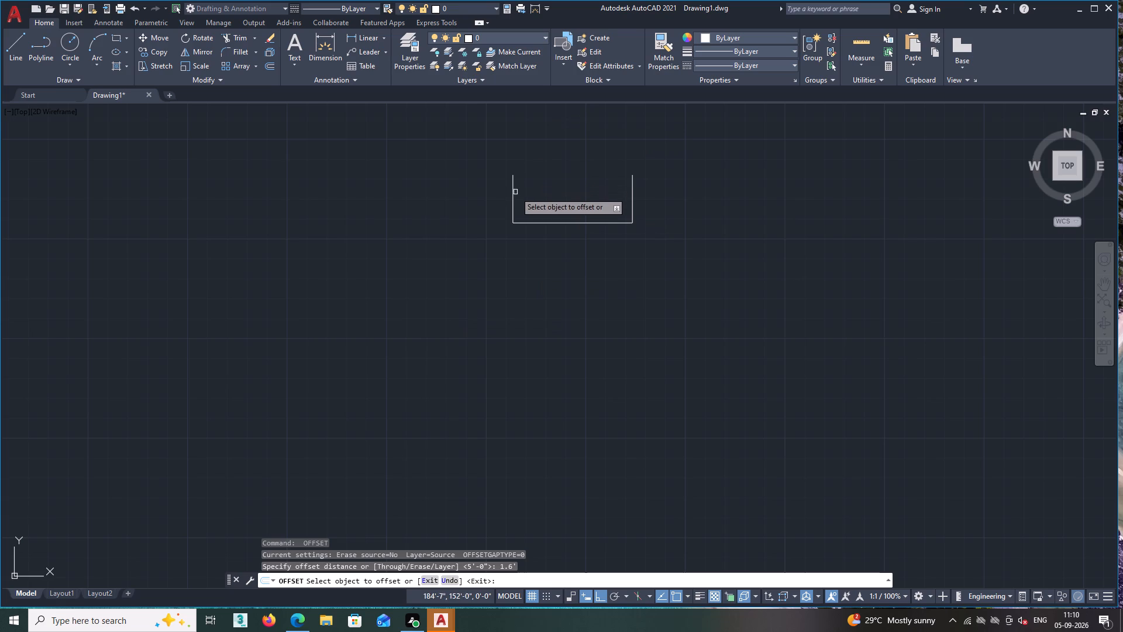
pyautogui.click(514, 201)
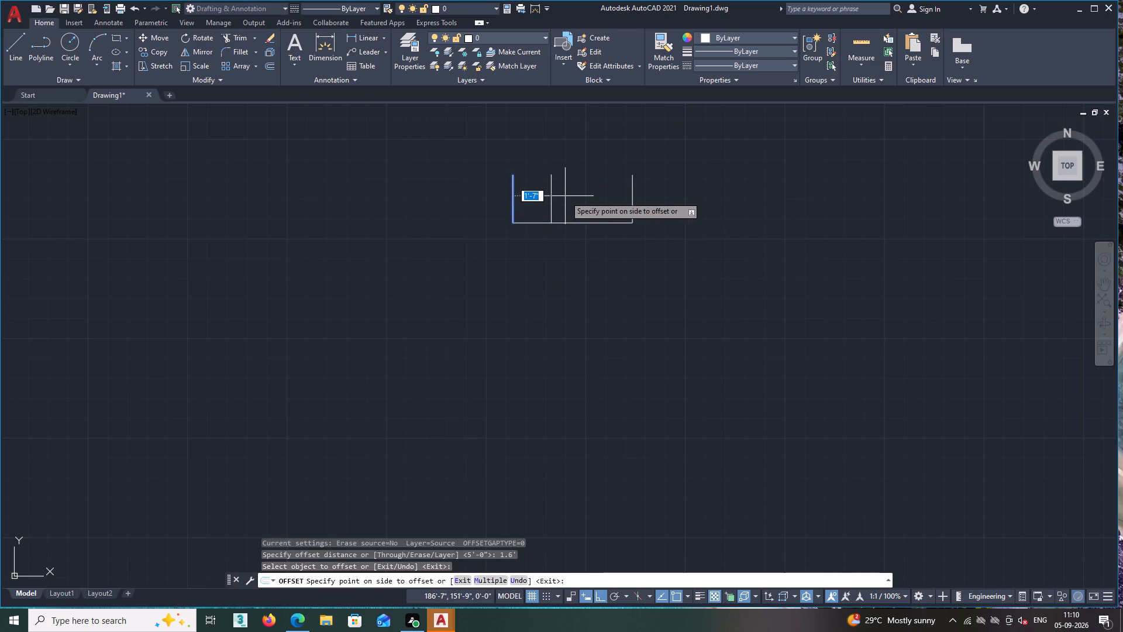
pyautogui.click(569, 195)
pyautogui.click(550, 201)
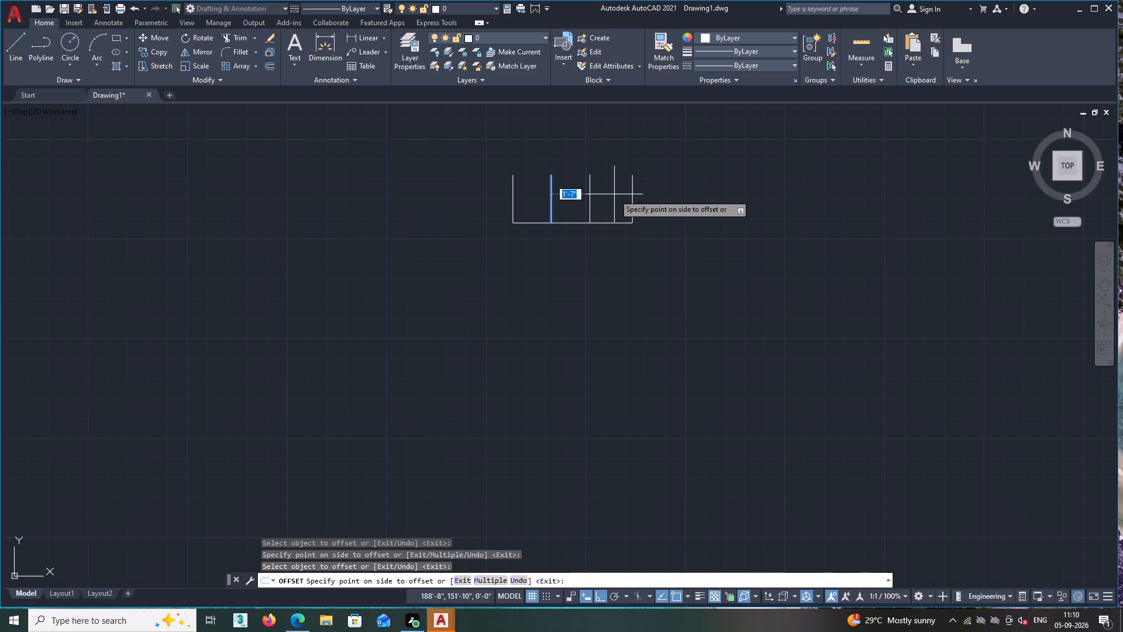
pyautogui.click(614, 194)
pyautogui.scroll(2, 581, 243)
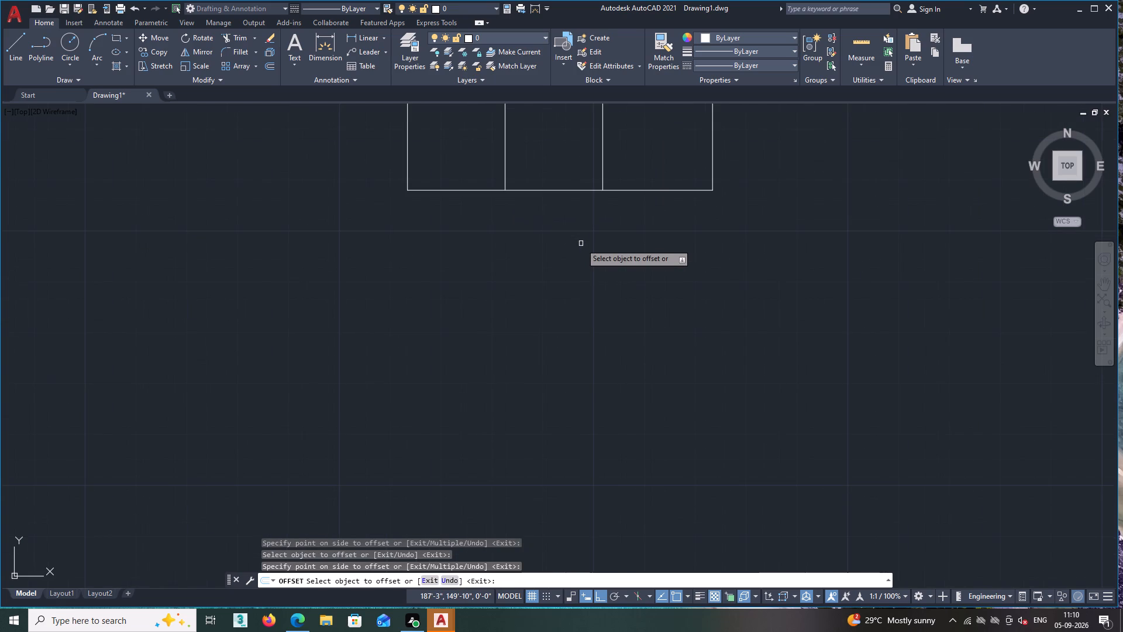
pyautogui.scroll(-2, 581, 243)
pyautogui.click(589, 208)
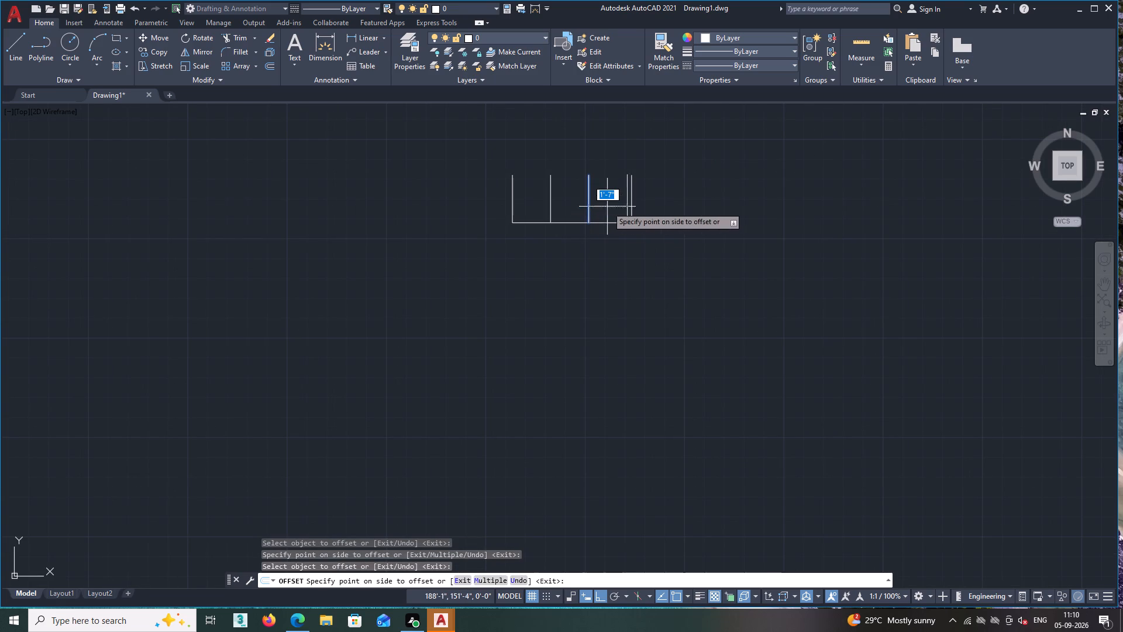
pyautogui.press('Escape')
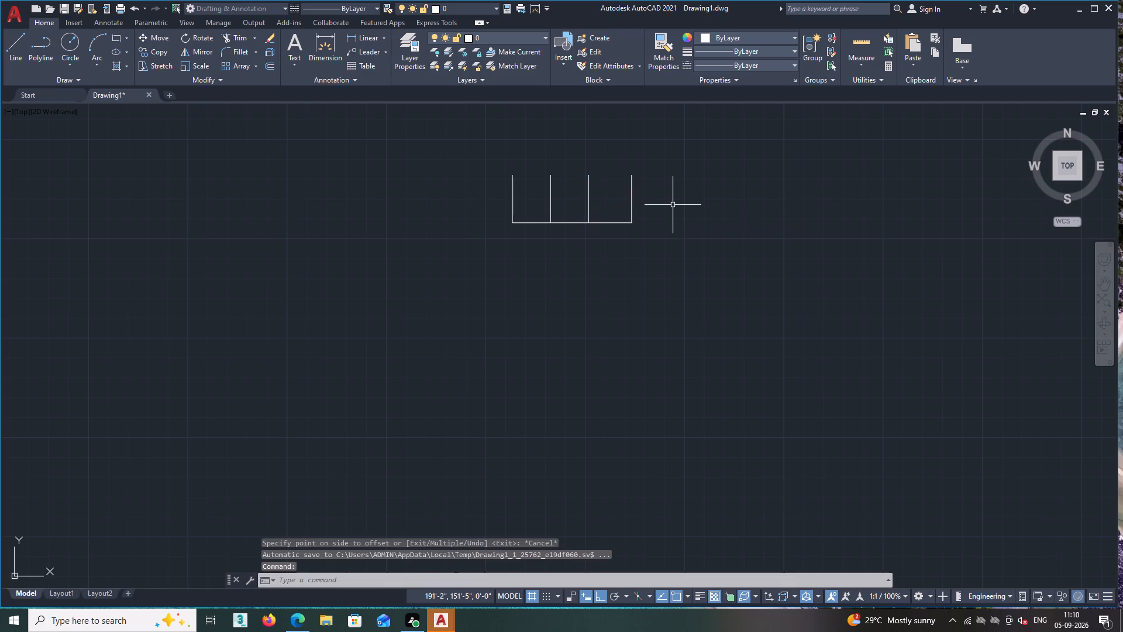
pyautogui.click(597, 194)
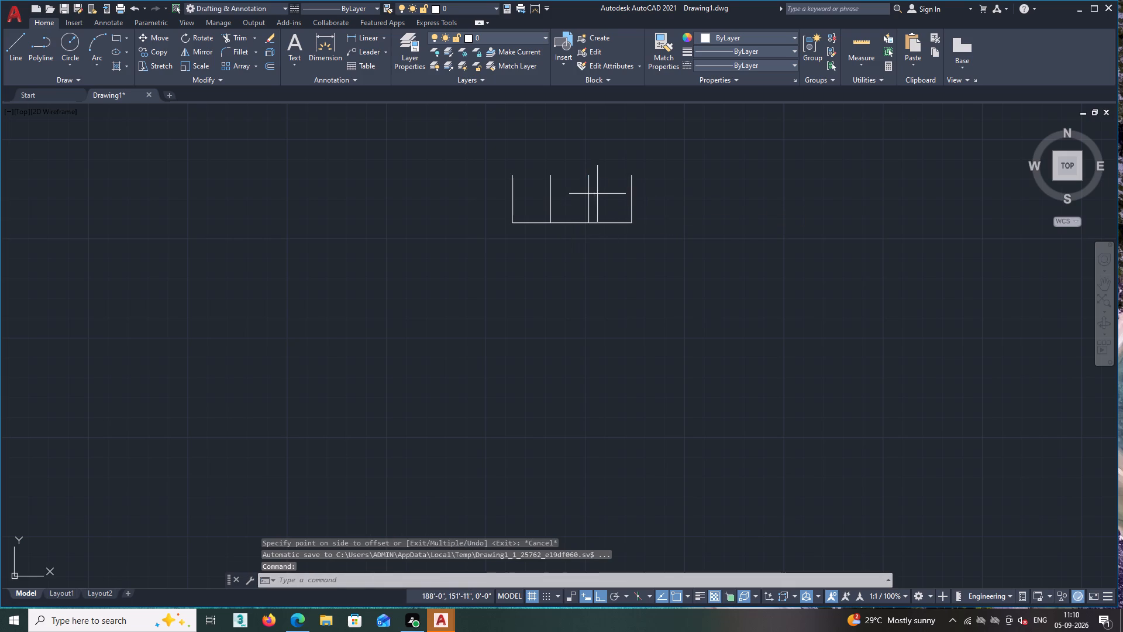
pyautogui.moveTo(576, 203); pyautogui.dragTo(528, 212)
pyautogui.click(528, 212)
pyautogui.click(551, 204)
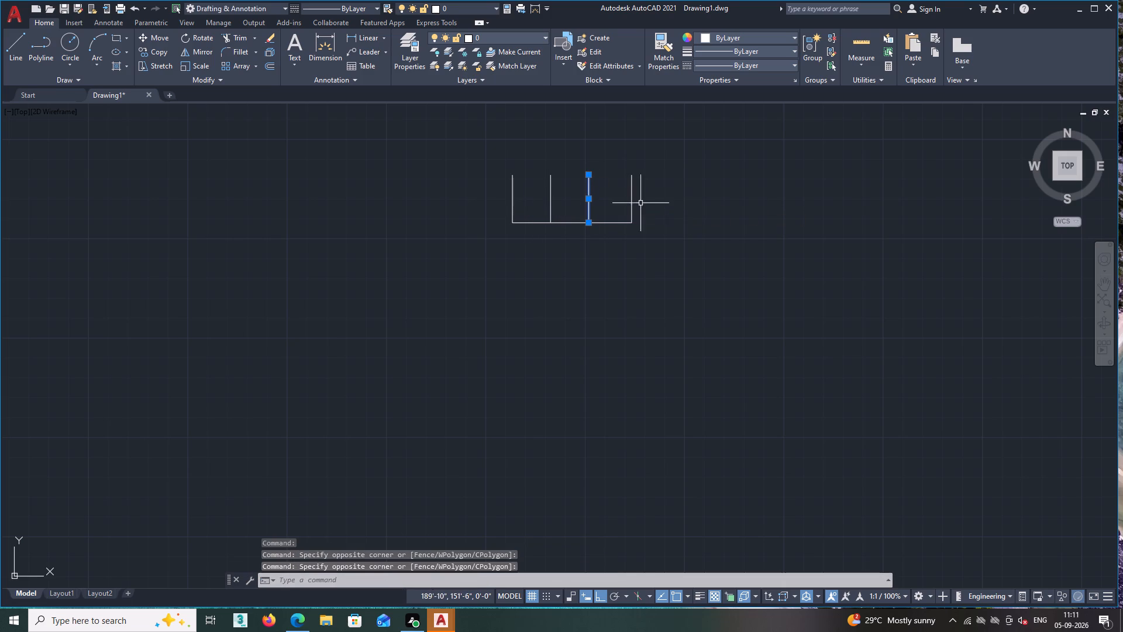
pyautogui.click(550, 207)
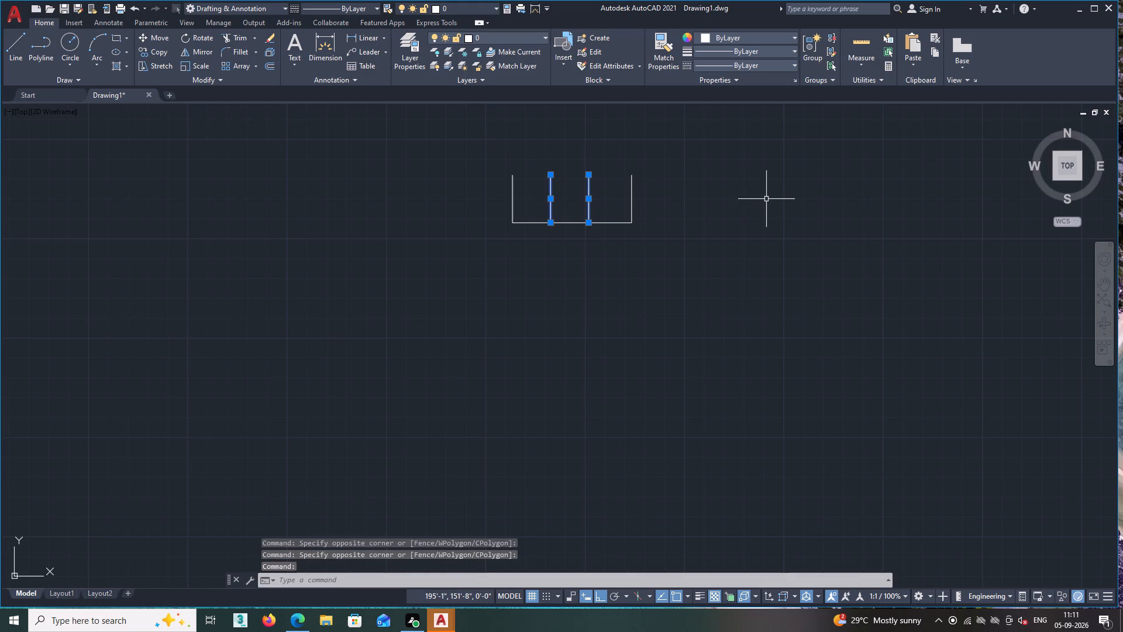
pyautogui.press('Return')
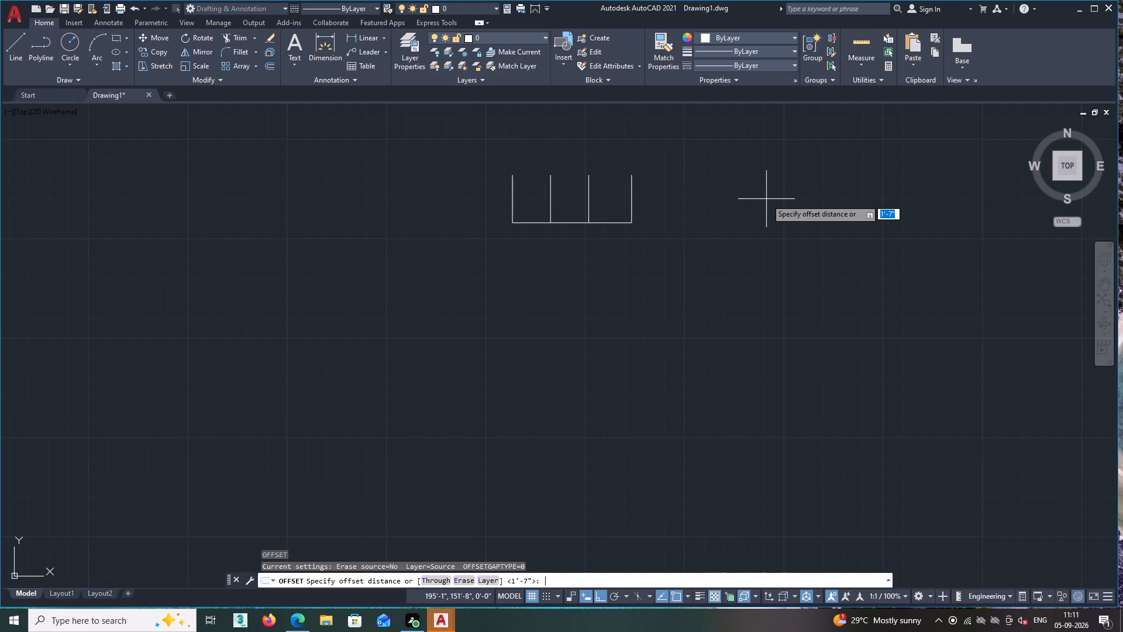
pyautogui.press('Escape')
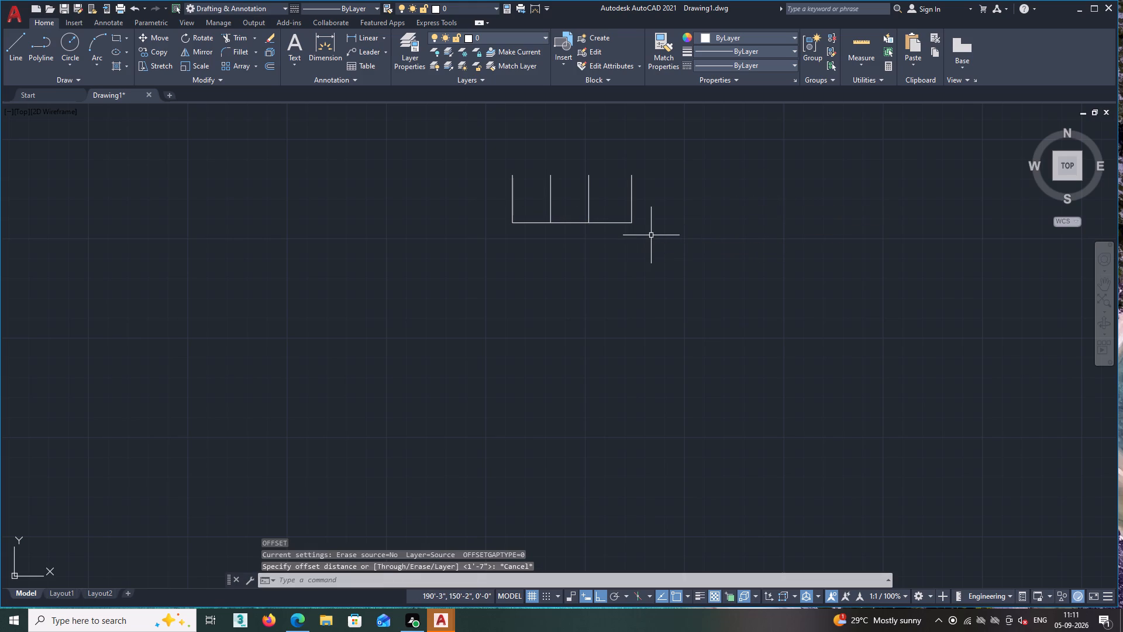
# Erase the two inner vertical divider lines of the 5' frame.
pyautogui.doubleClick(589, 199)
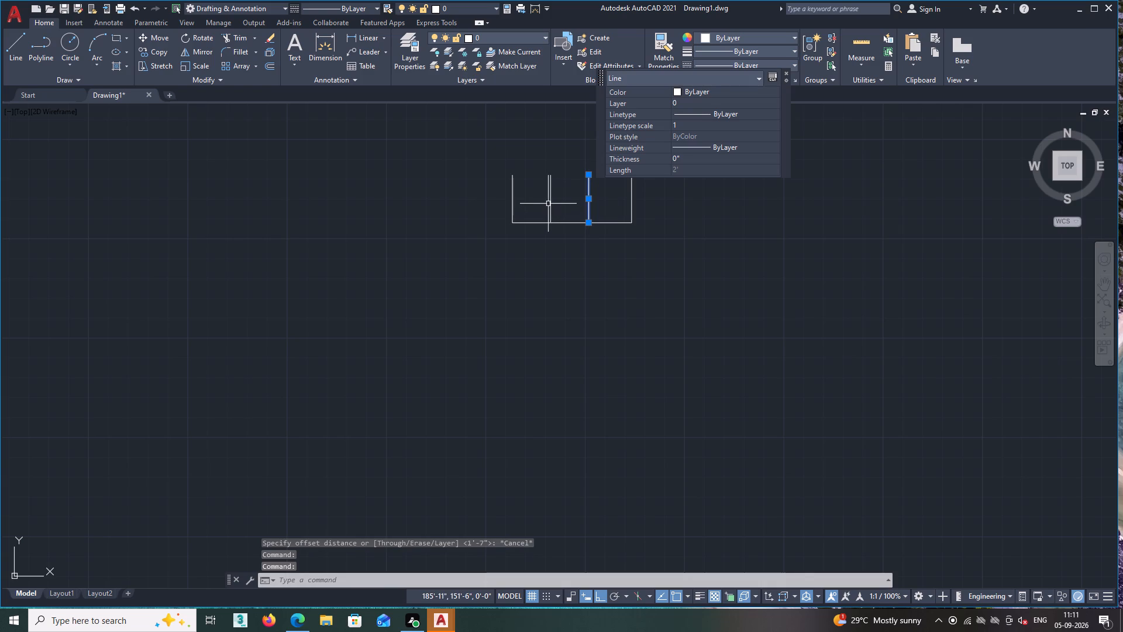
pyautogui.click(550, 204)
pyautogui.press('Delete')
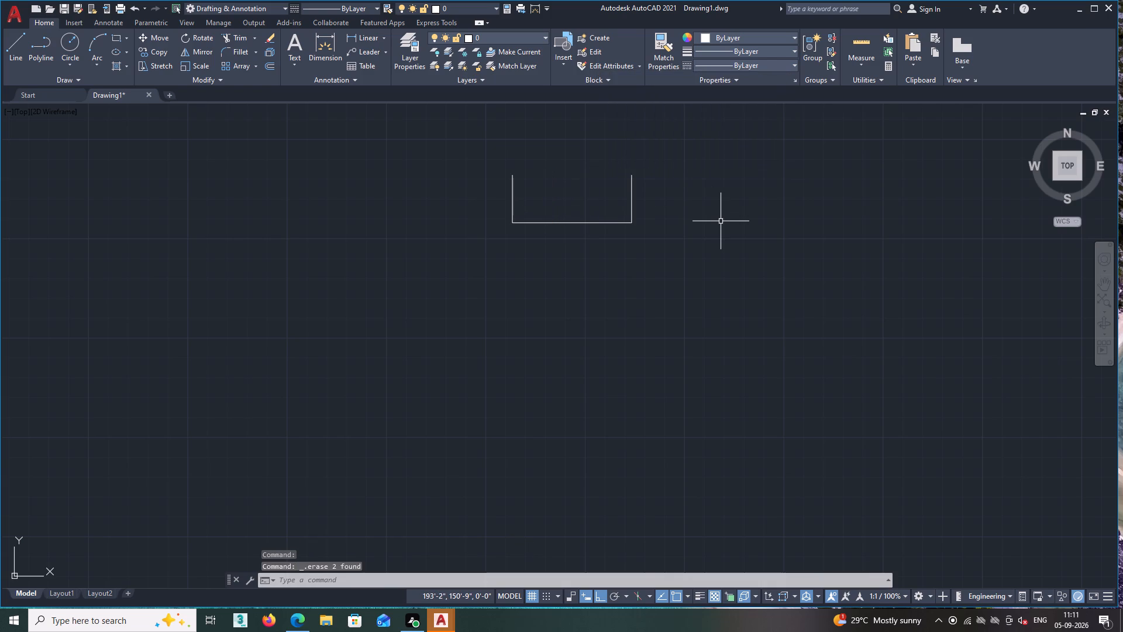
# Offset the frame's left vertical line 1.7' to the right, and offset that copy another 1.7' to the right.
pyautogui.write('O')
pyautogui.press('space')
pyautogui.press('1')
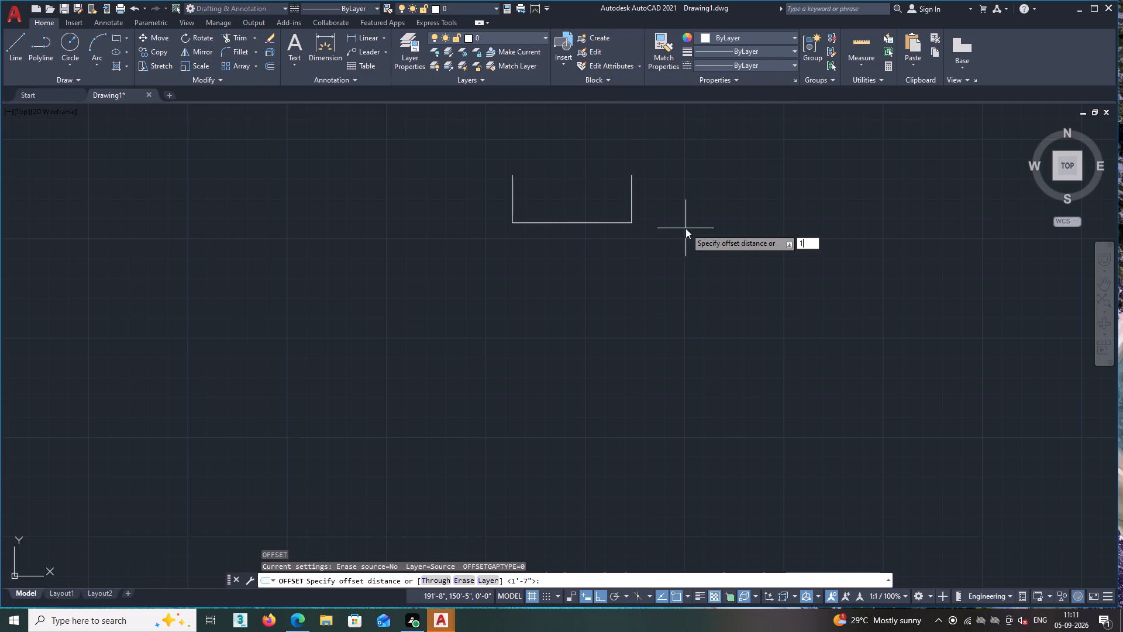
pyautogui.press('.')
pyautogui.press('7')
pyautogui.press("'")
pyautogui.press('Return')
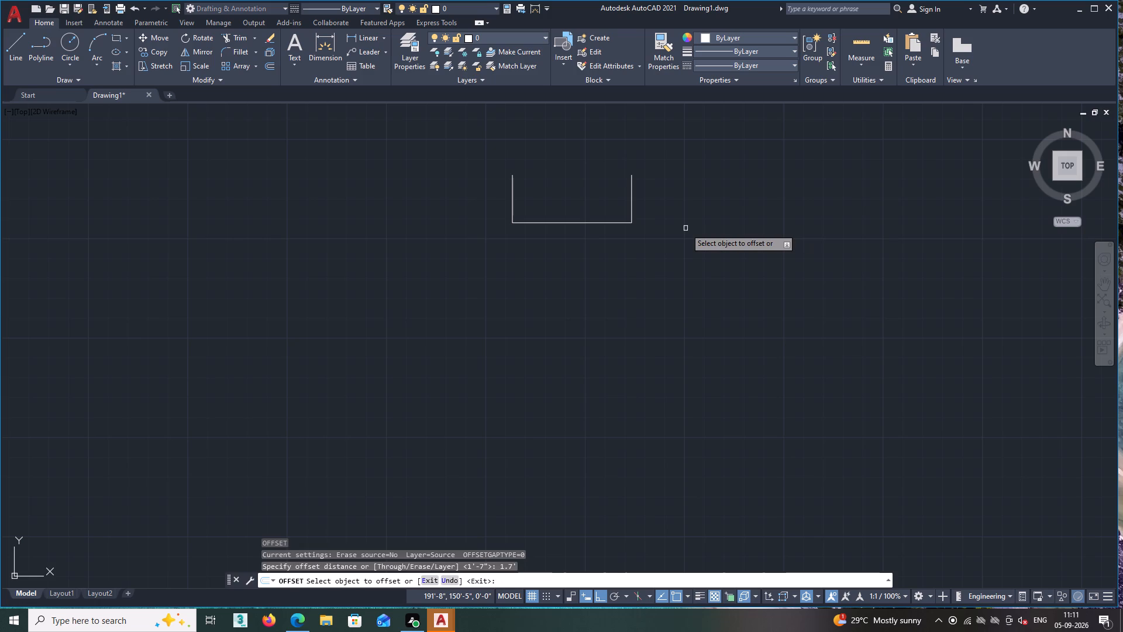
pyautogui.click(512, 208)
pyautogui.click(576, 211)
pyautogui.click(554, 210)
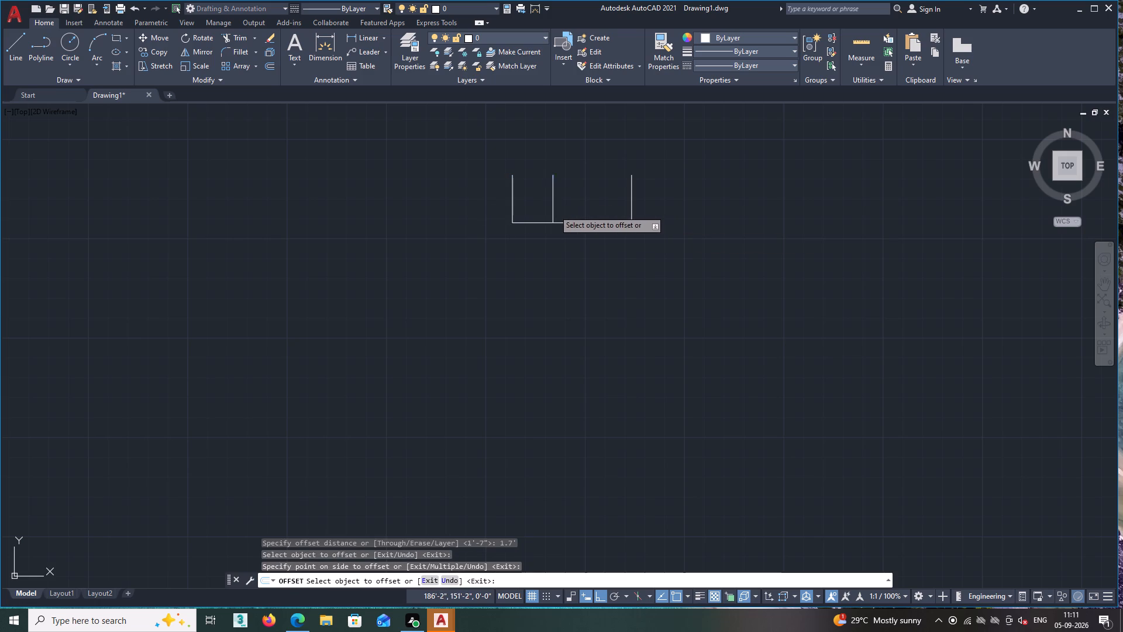
pyautogui.click(623, 210)
pyautogui.click(591, 210)
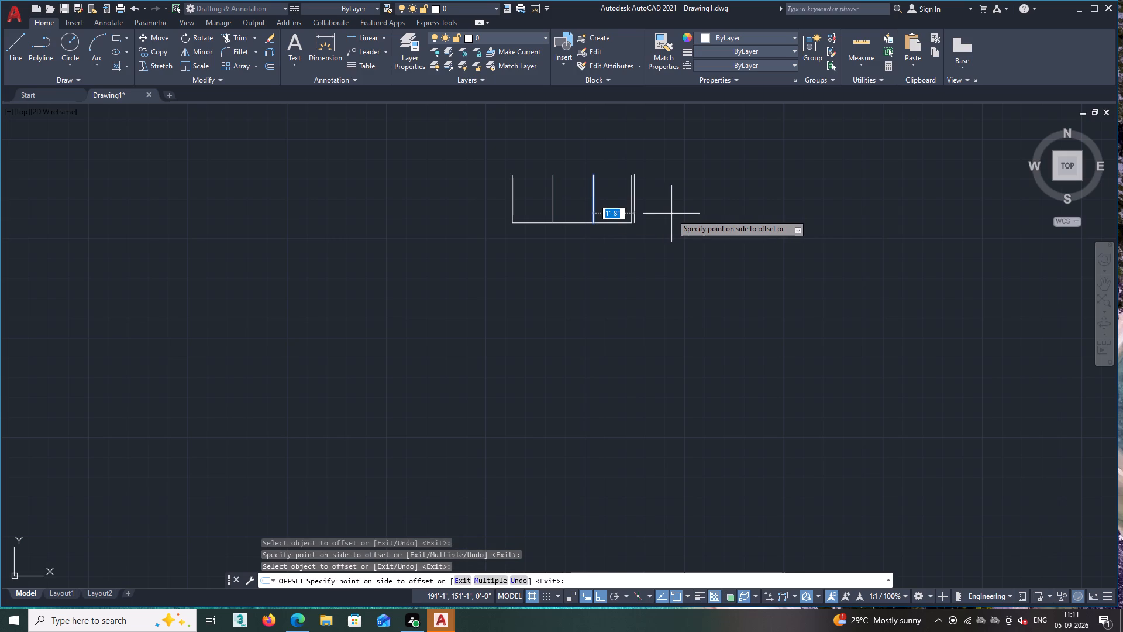
pyautogui.press('Escape')
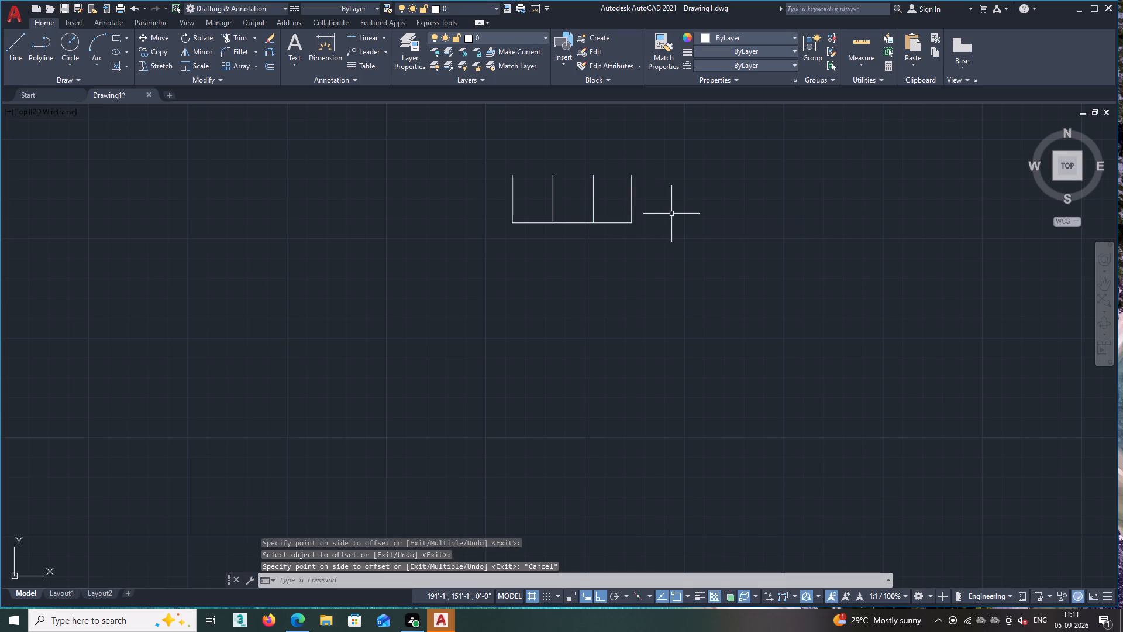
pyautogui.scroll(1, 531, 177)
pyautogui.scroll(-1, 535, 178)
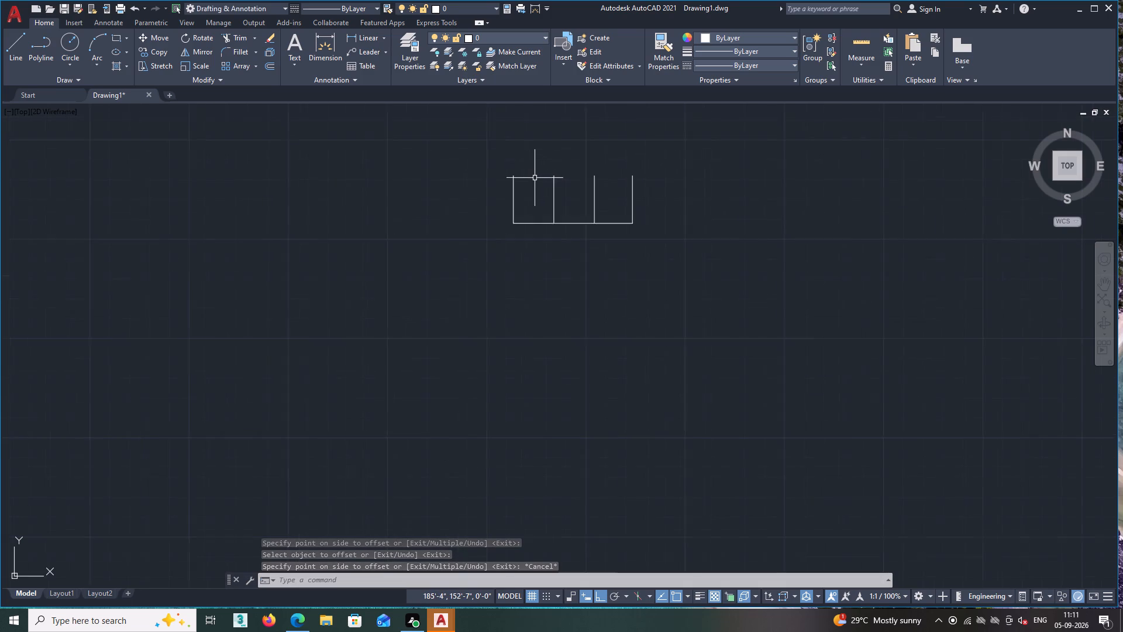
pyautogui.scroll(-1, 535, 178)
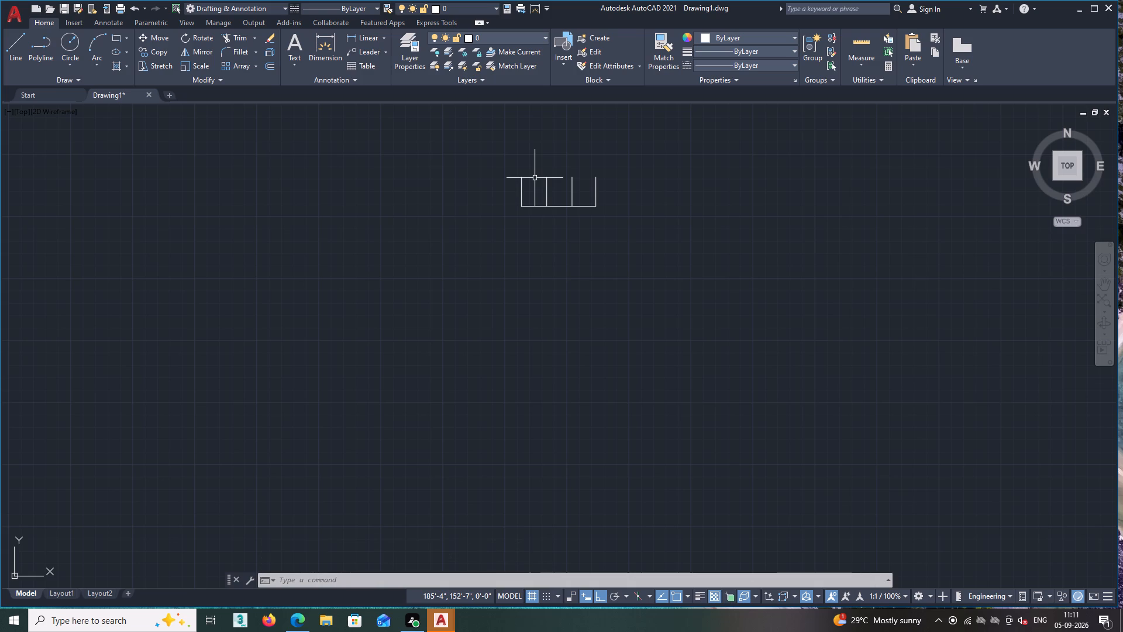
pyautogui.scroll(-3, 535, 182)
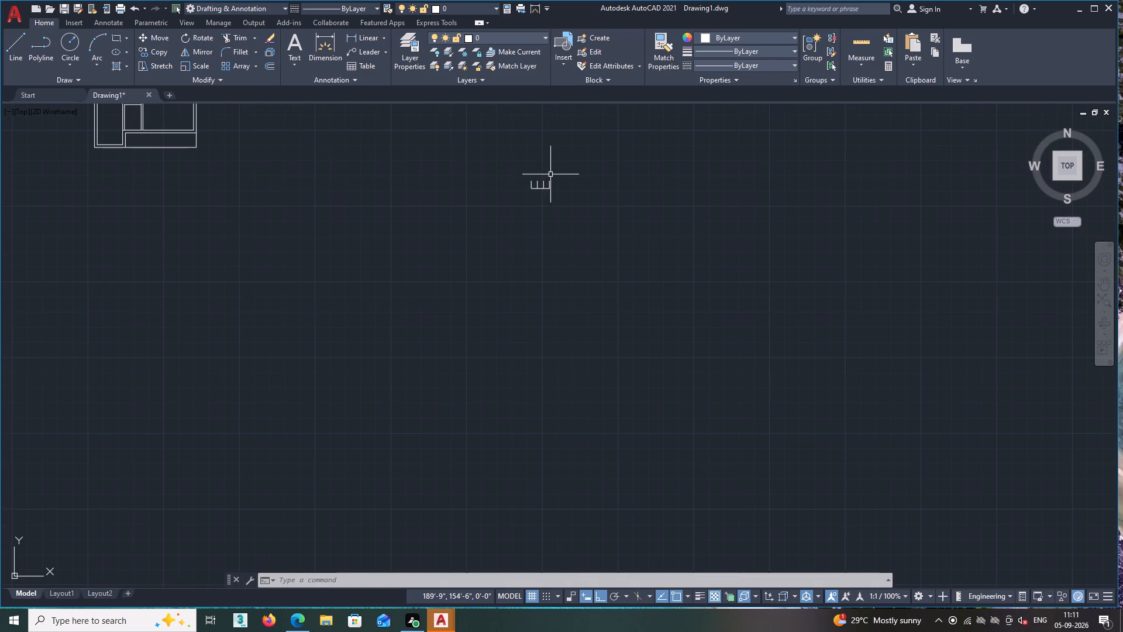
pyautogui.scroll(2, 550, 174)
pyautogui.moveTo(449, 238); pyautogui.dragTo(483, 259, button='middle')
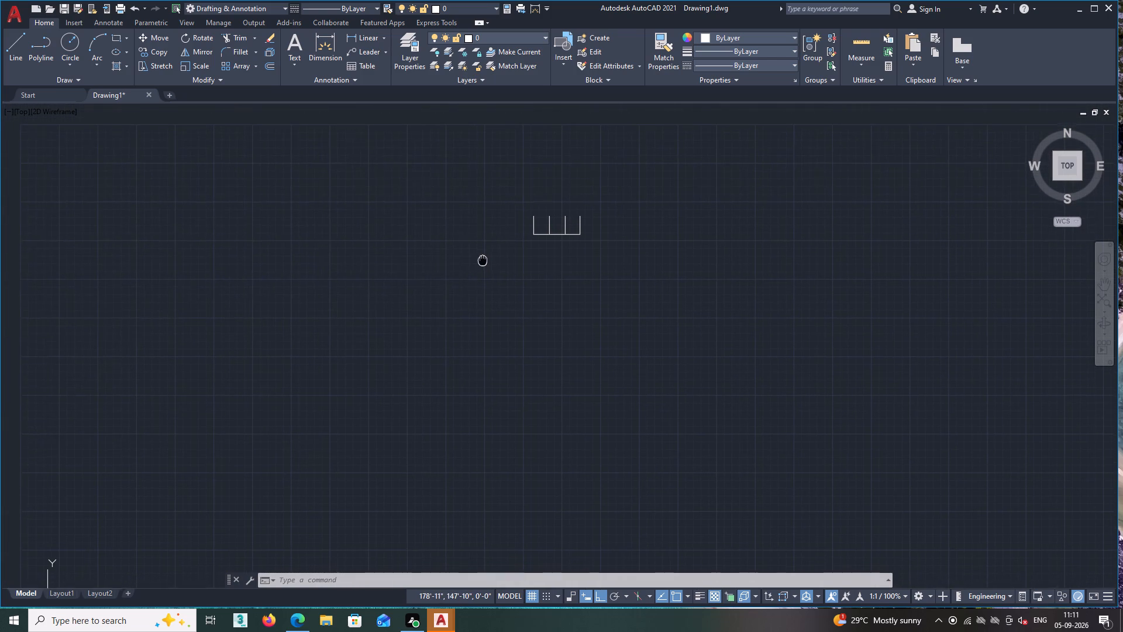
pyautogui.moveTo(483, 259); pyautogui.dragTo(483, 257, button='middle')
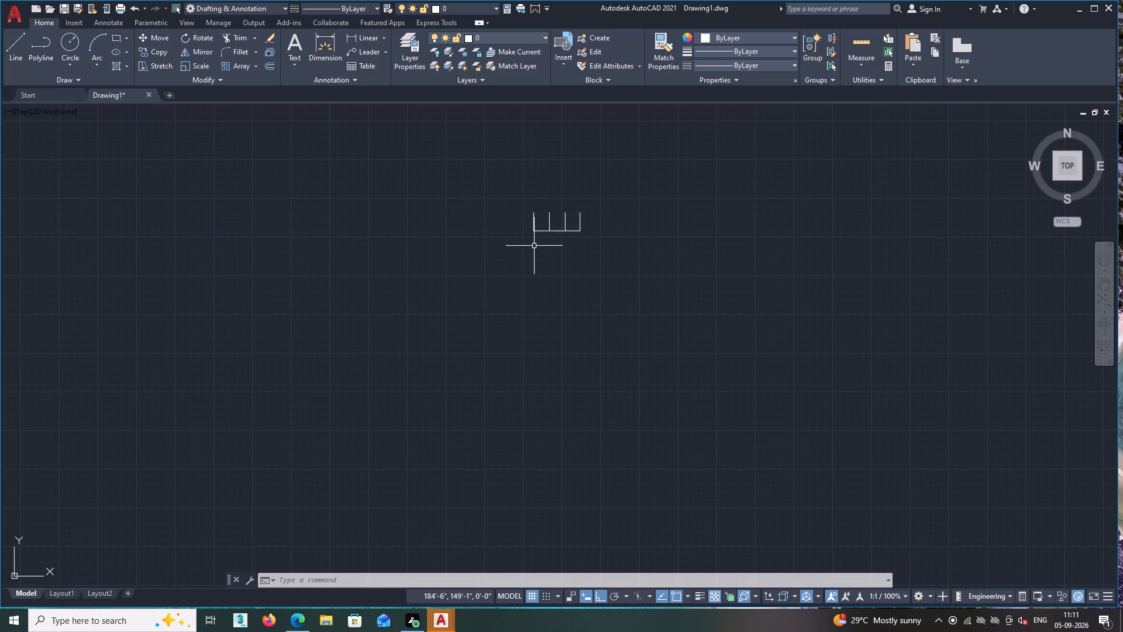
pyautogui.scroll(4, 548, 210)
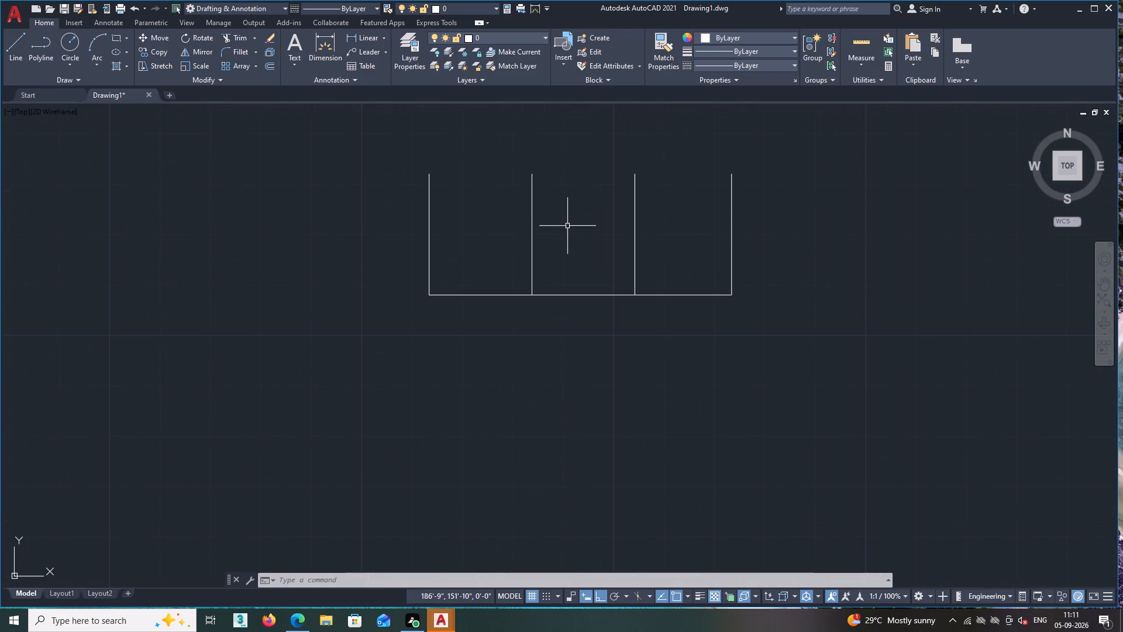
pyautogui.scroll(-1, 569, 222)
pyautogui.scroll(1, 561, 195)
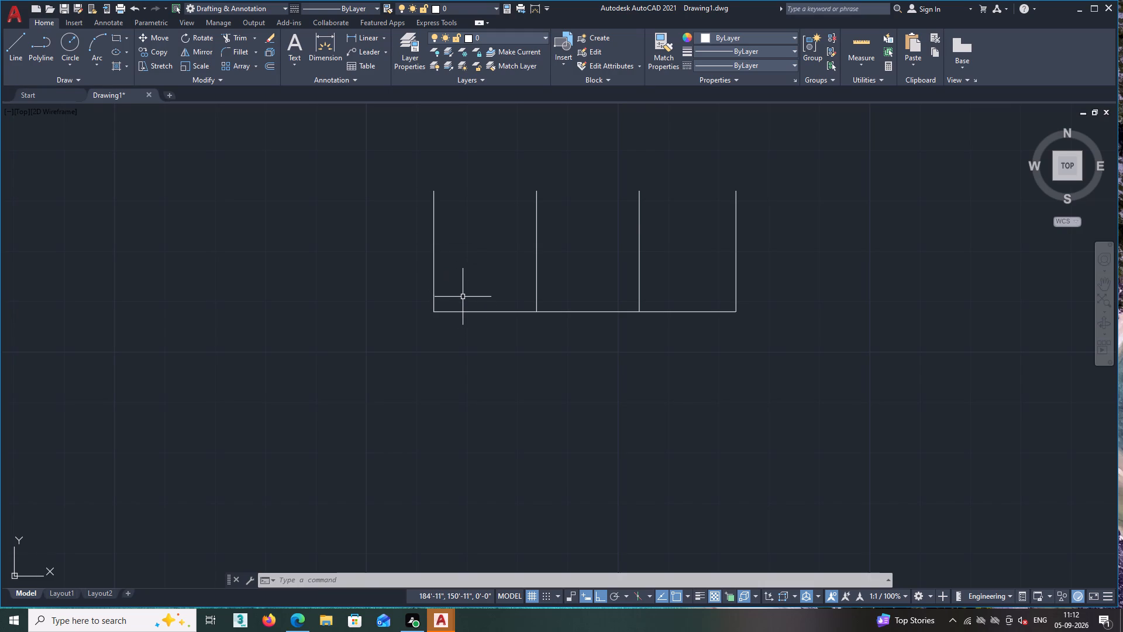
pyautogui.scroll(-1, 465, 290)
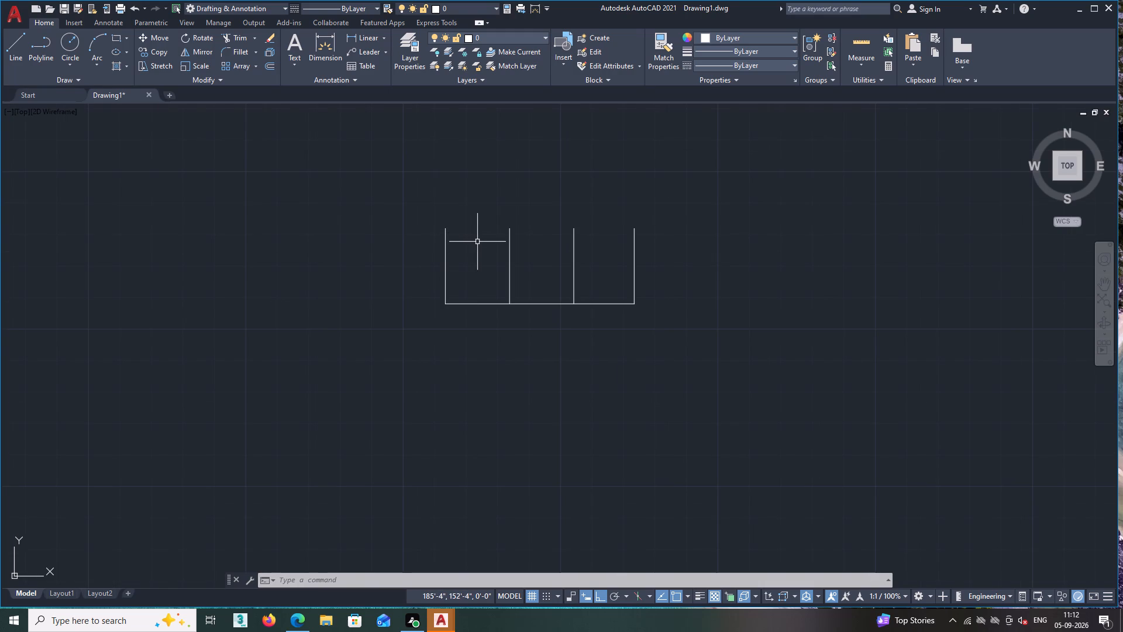
# Offset the frame's bottom horizontal line 2.5' upward, above the open ends of the vertical lines.
pyautogui.press('o')
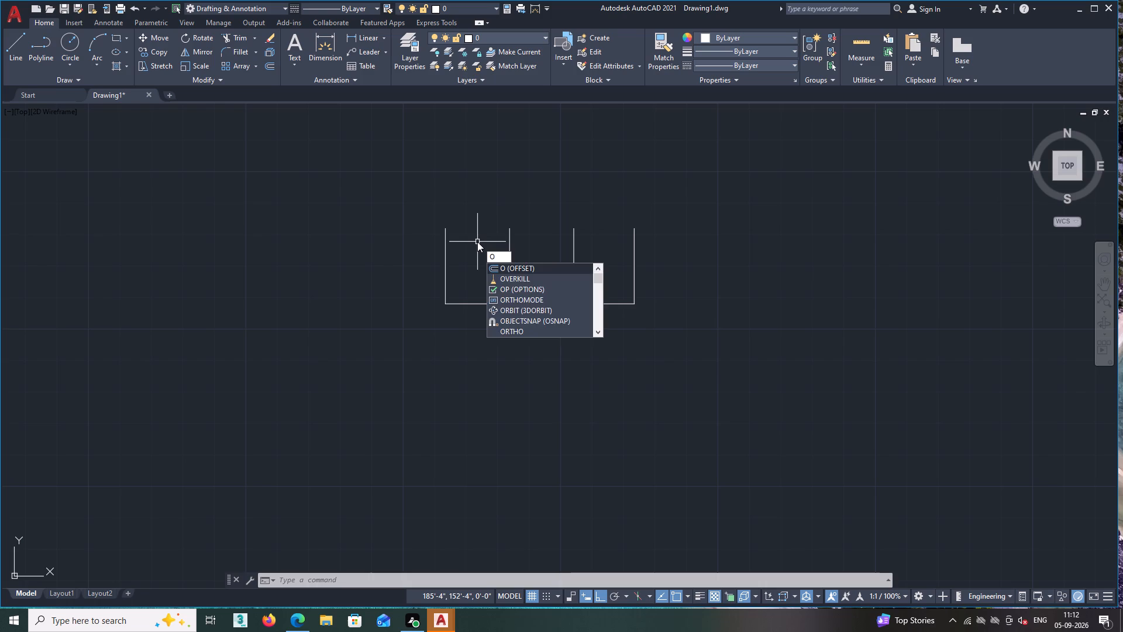
pyautogui.press('space')
pyautogui.press('2')
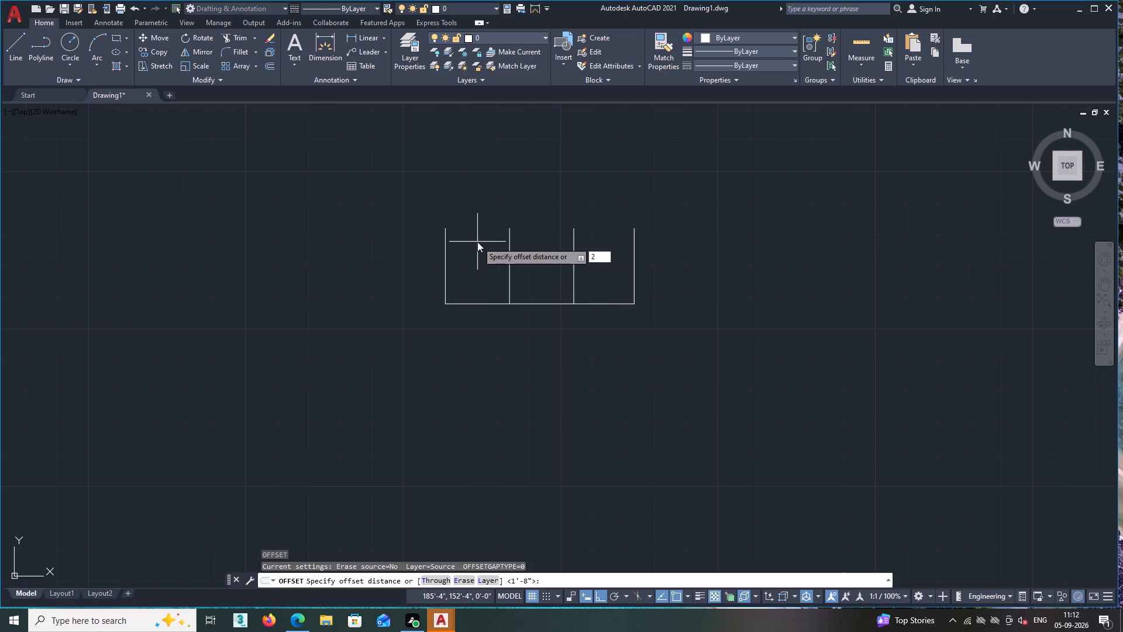
pyautogui.write('.5')
pyautogui.press("'")
pyautogui.press('Return')
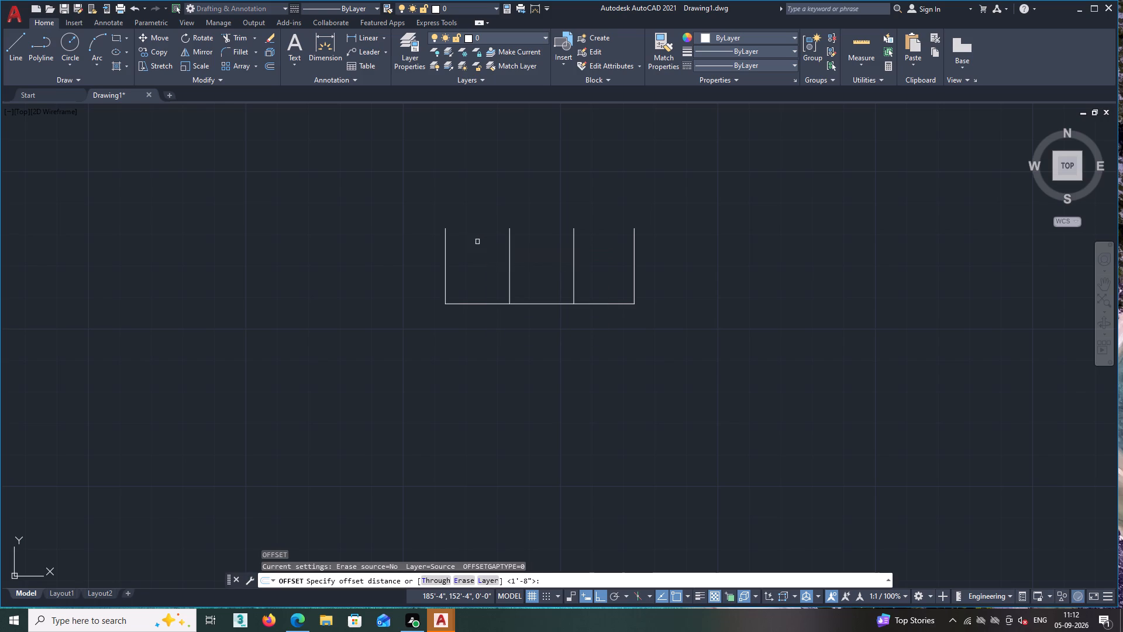
pyautogui.click(470, 305)
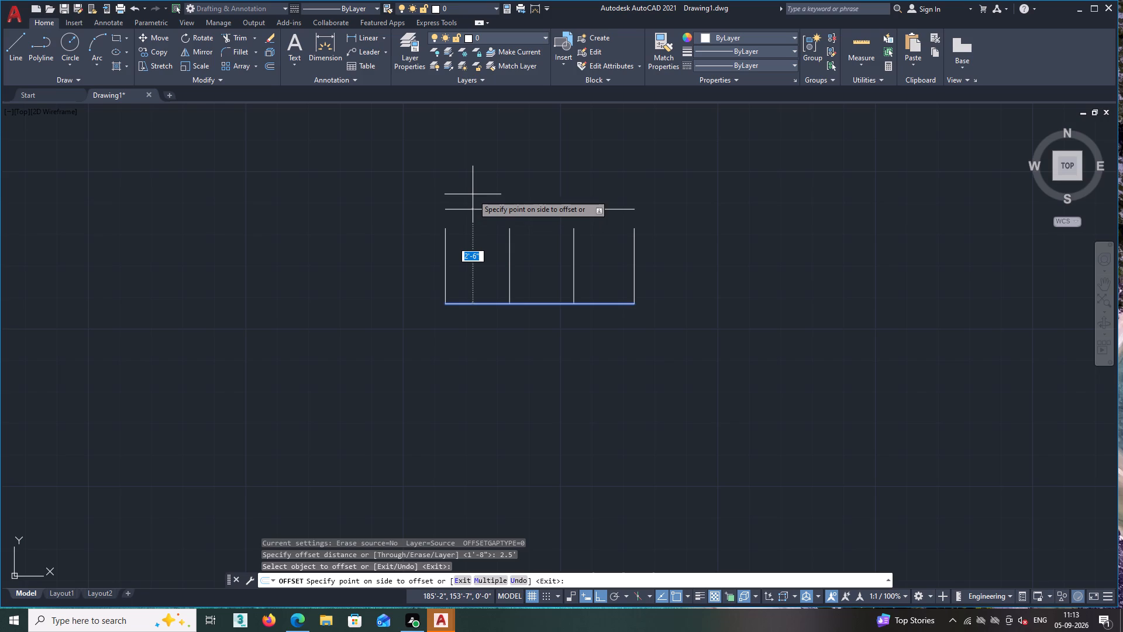
pyautogui.click(473, 194)
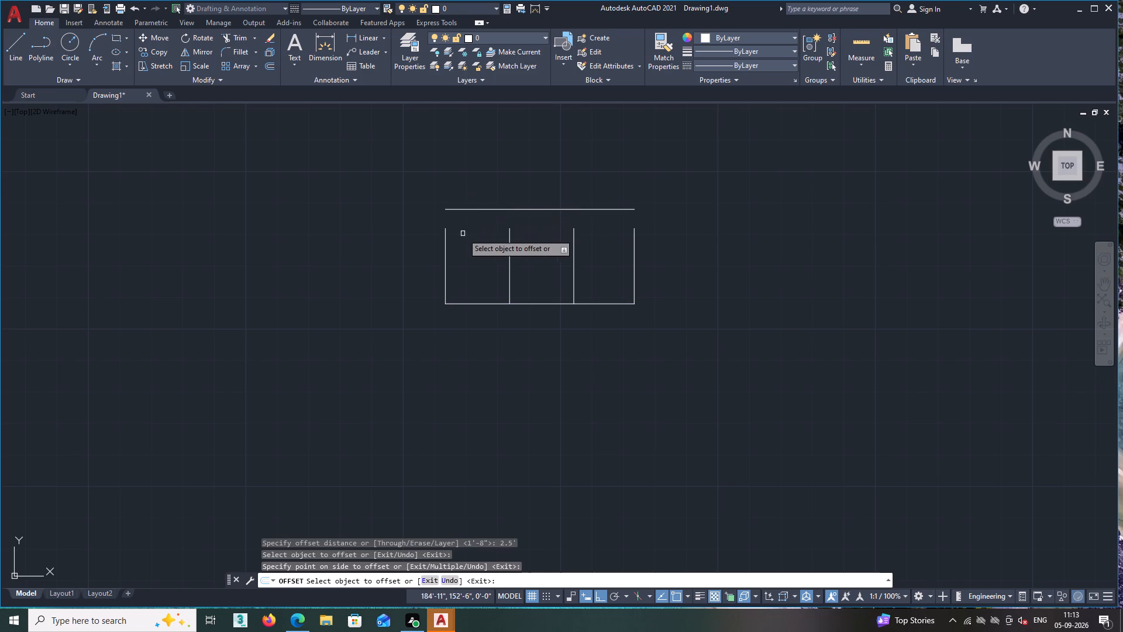
pyautogui.scroll(2, 463, 233)
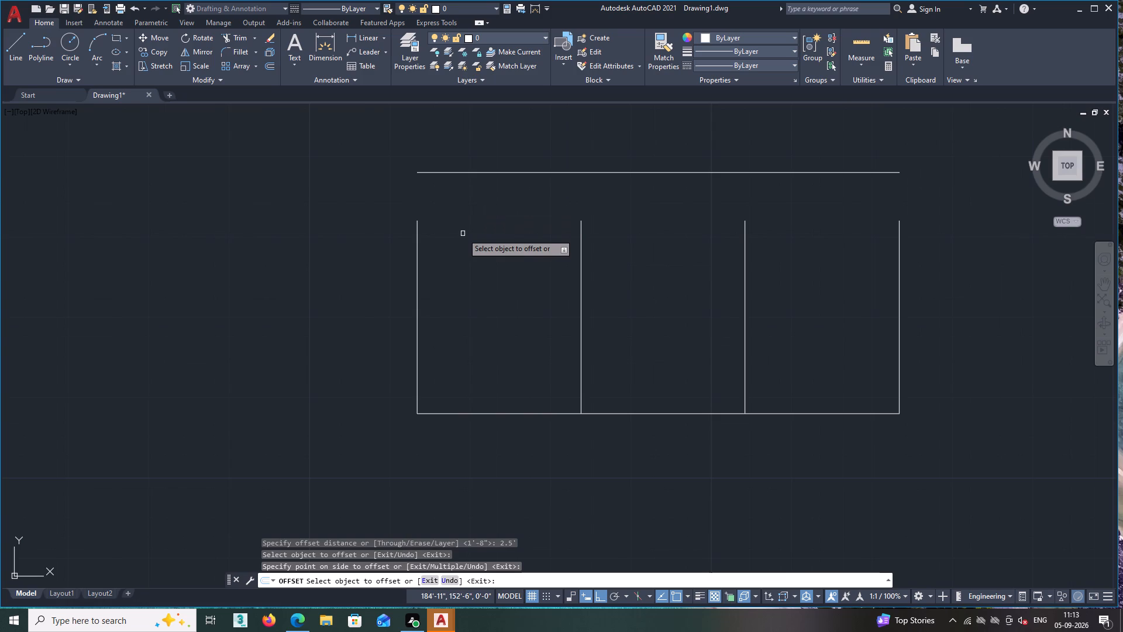
pyautogui.scroll(-1, 463, 233)
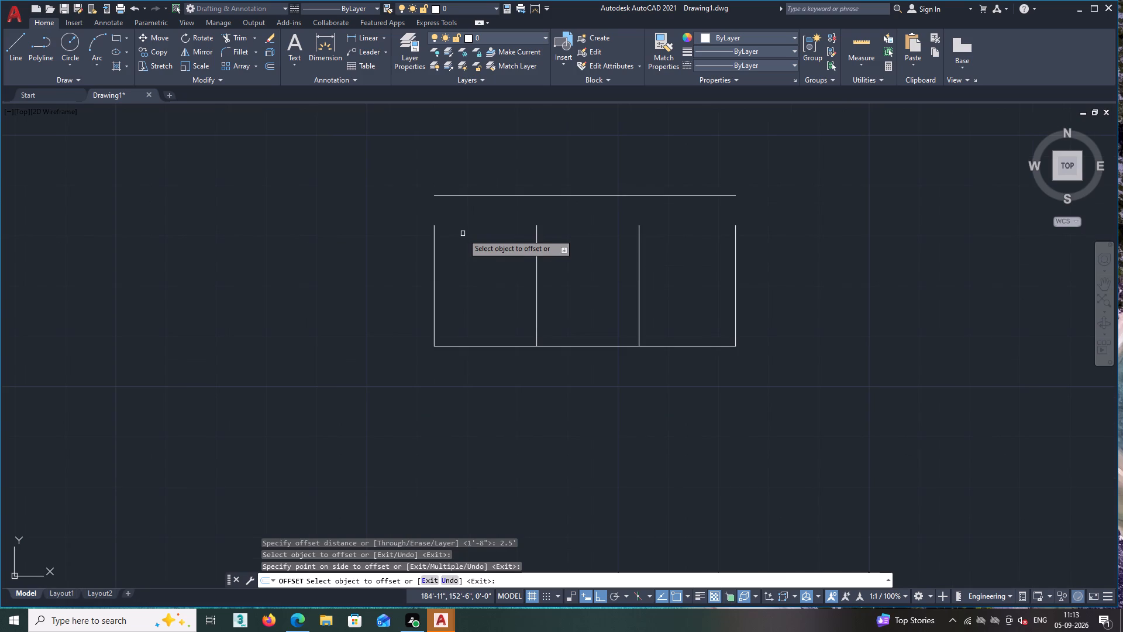
pyautogui.scroll(1, 463, 233)
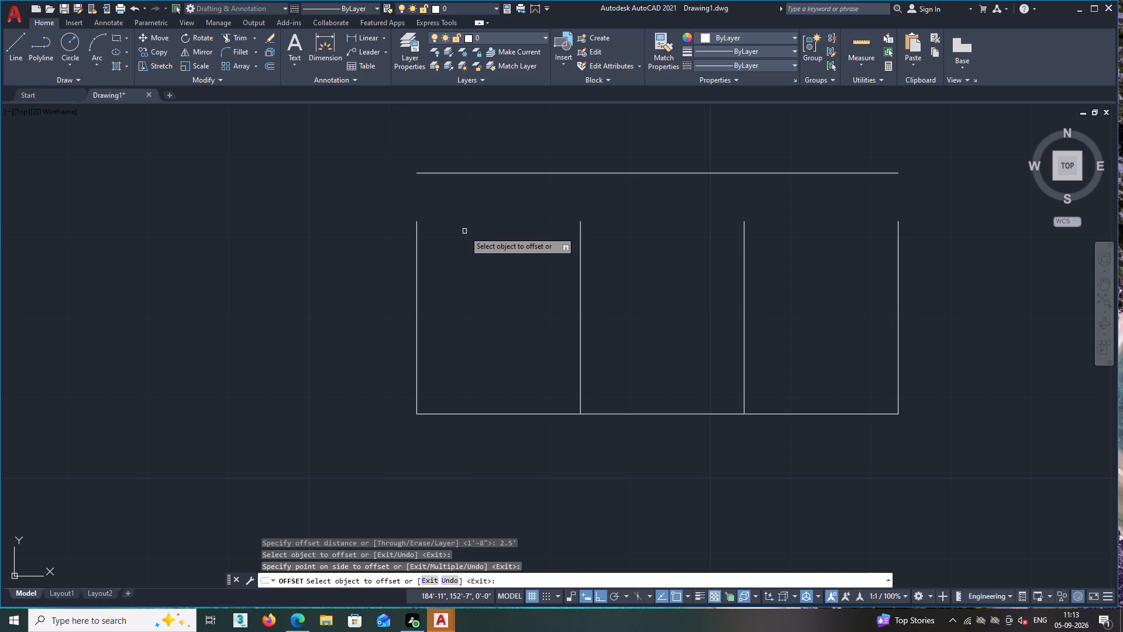
pyautogui.press('space')
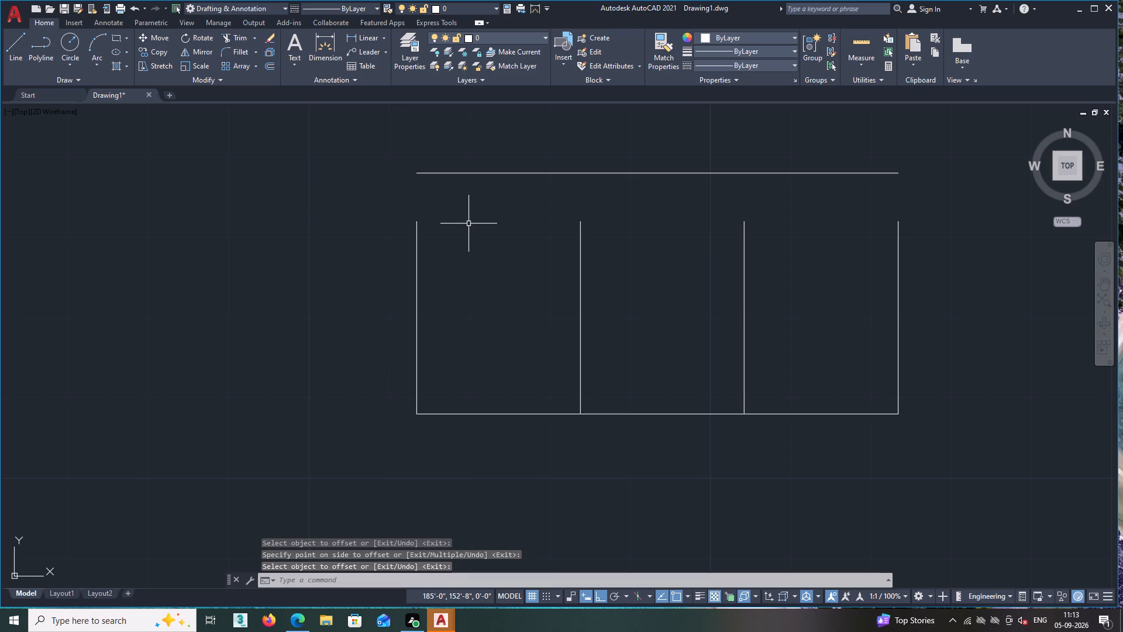
# Extend the frame's four vertical lines up to the upper horizontal line with Extend.
pyautogui.write('EX')
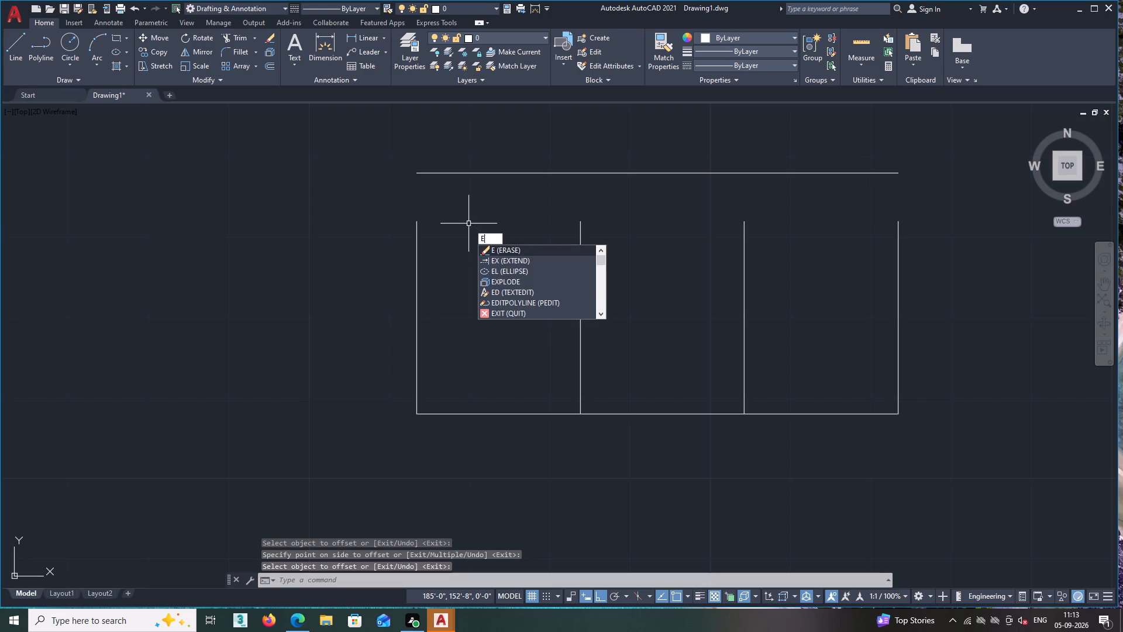
pyautogui.press('space')
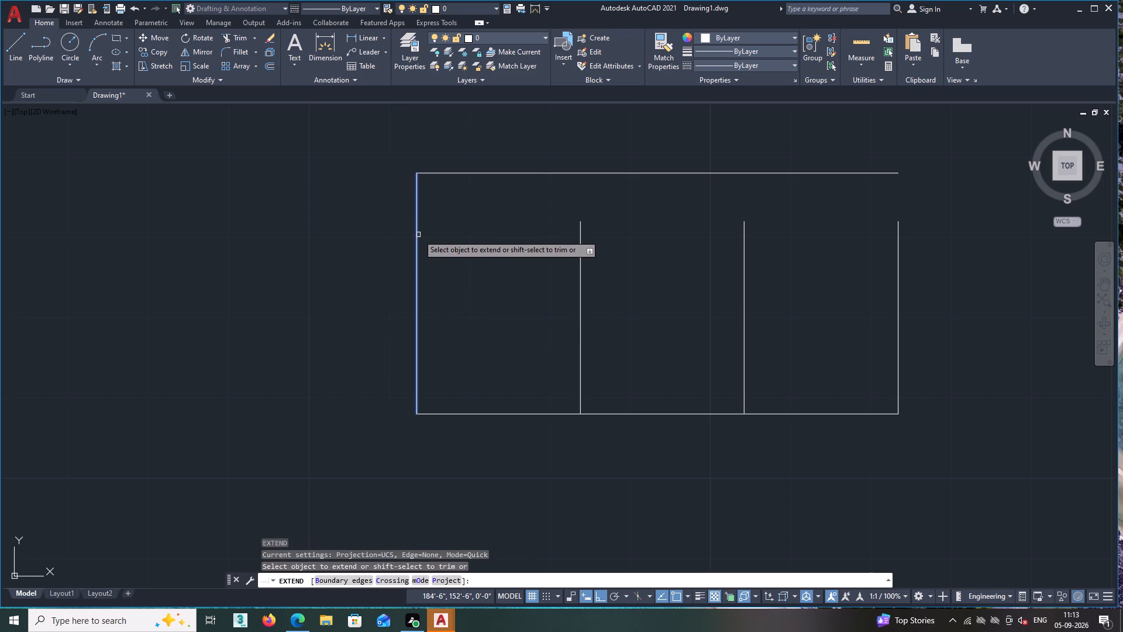
pyautogui.click(418, 235)
pyautogui.click(579, 249)
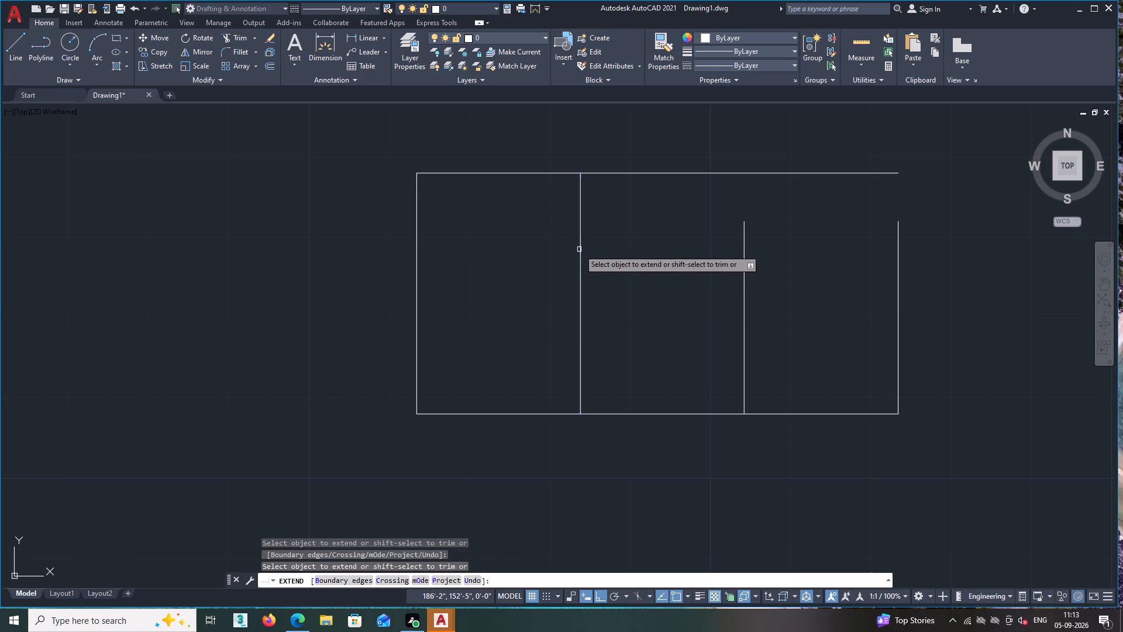
pyautogui.click(745, 249)
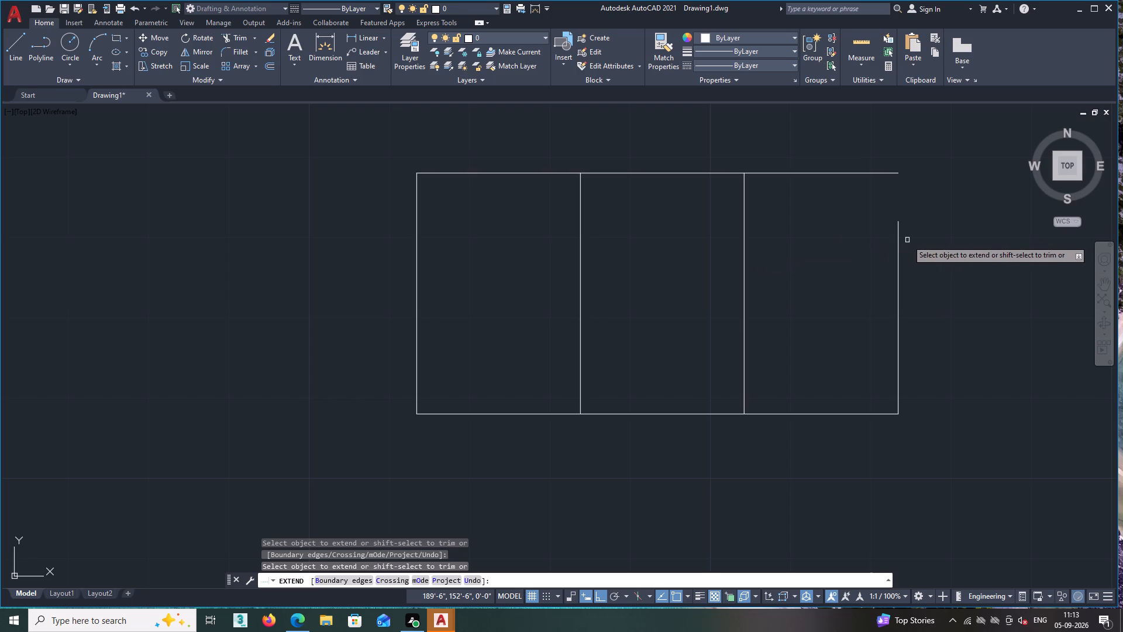
pyautogui.doubleClick(900, 227)
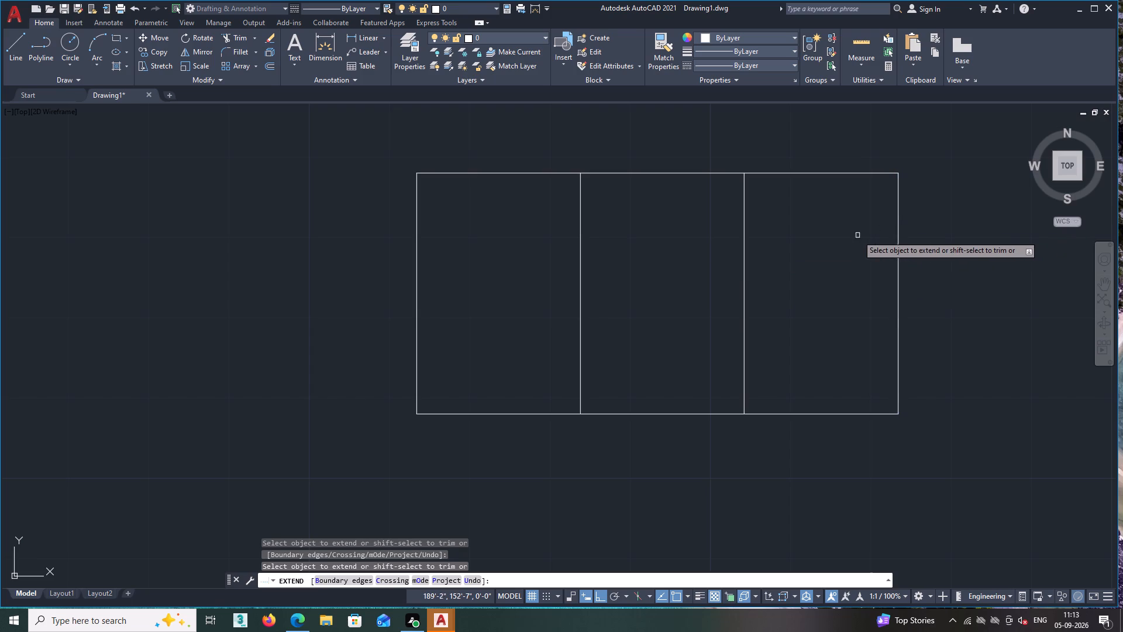
pyautogui.press('space')
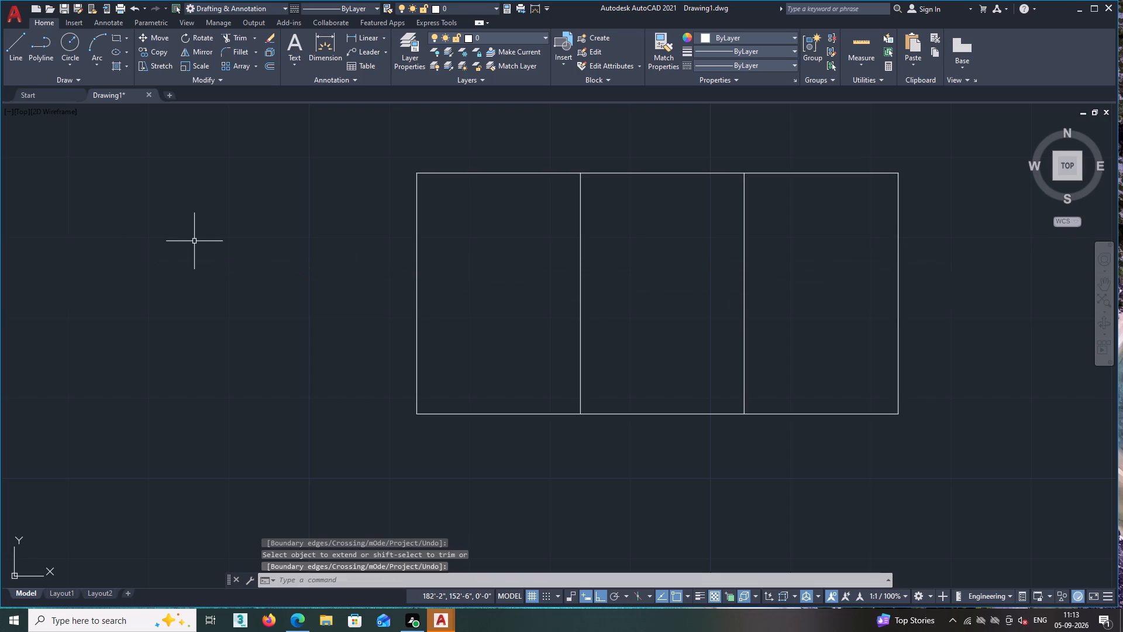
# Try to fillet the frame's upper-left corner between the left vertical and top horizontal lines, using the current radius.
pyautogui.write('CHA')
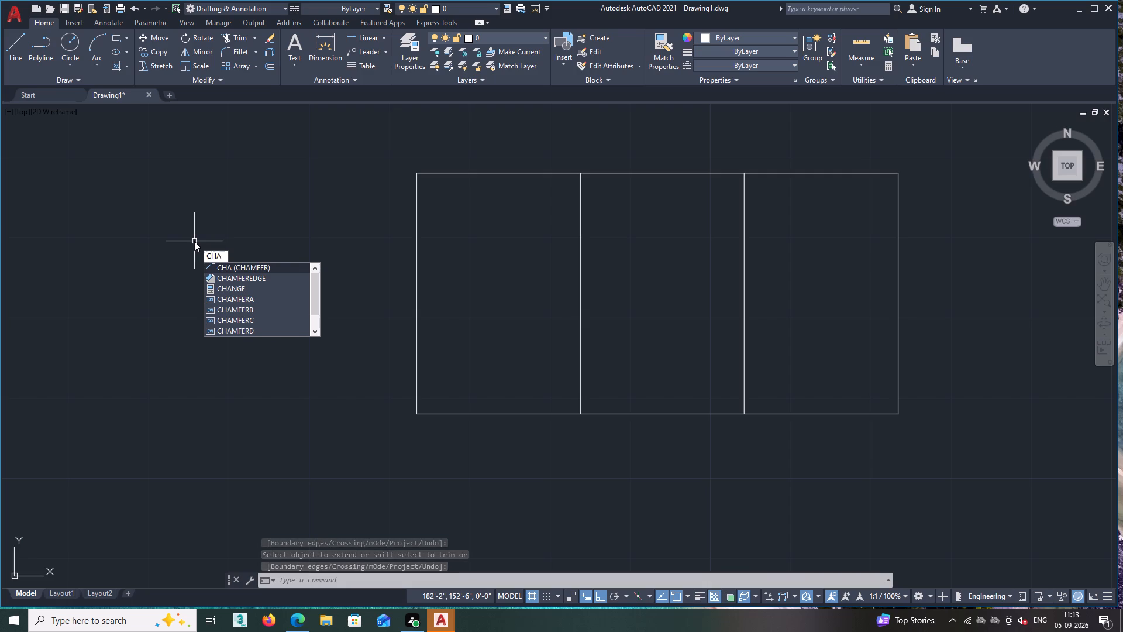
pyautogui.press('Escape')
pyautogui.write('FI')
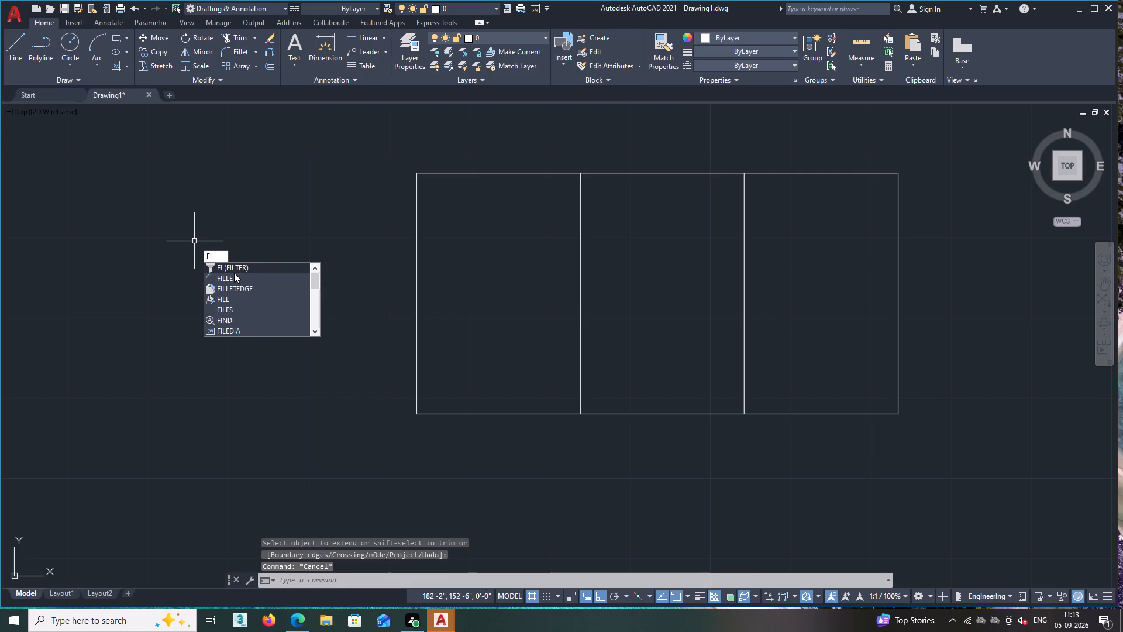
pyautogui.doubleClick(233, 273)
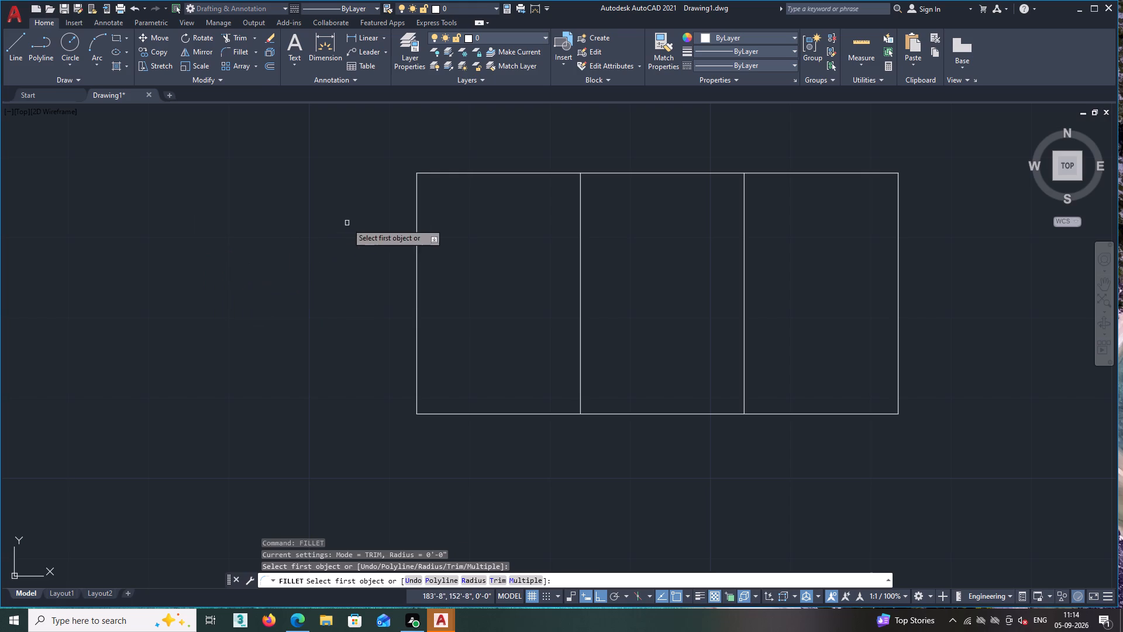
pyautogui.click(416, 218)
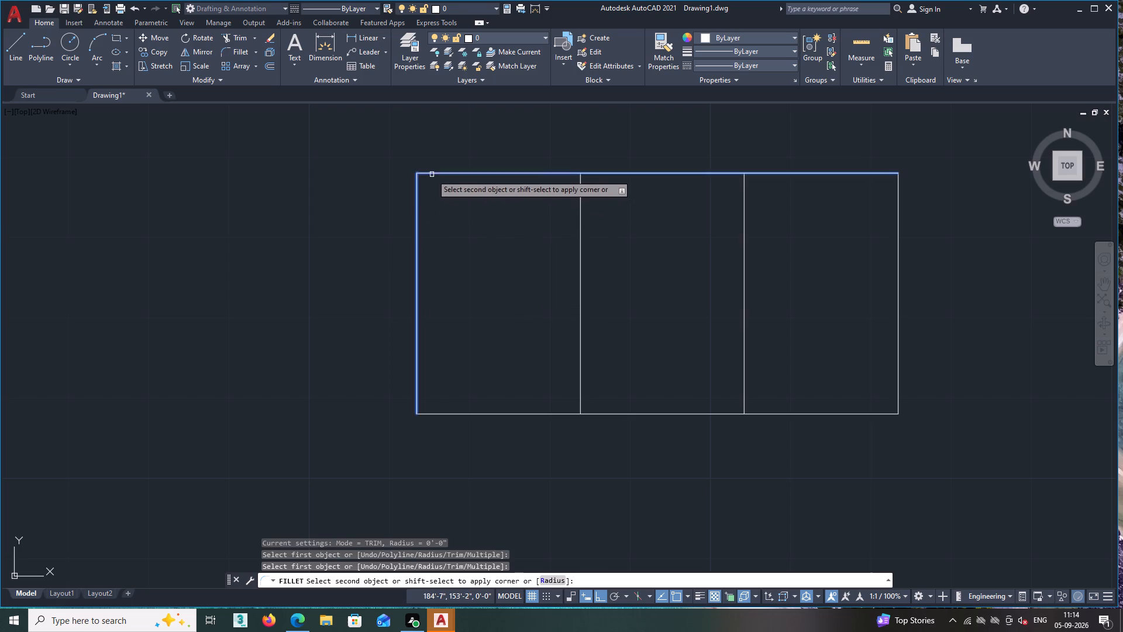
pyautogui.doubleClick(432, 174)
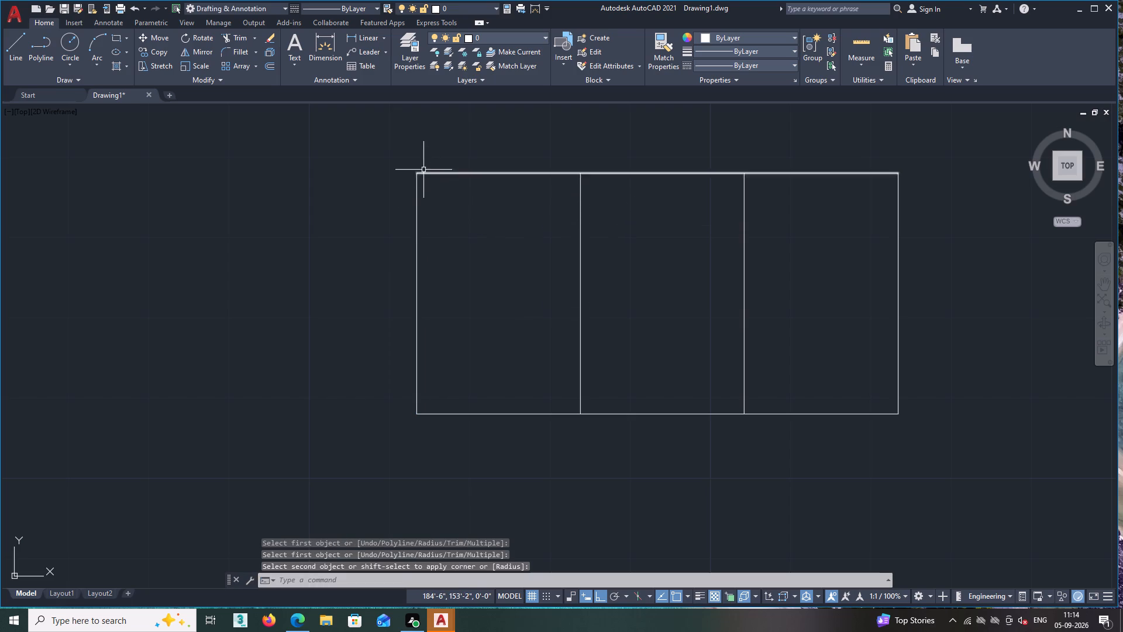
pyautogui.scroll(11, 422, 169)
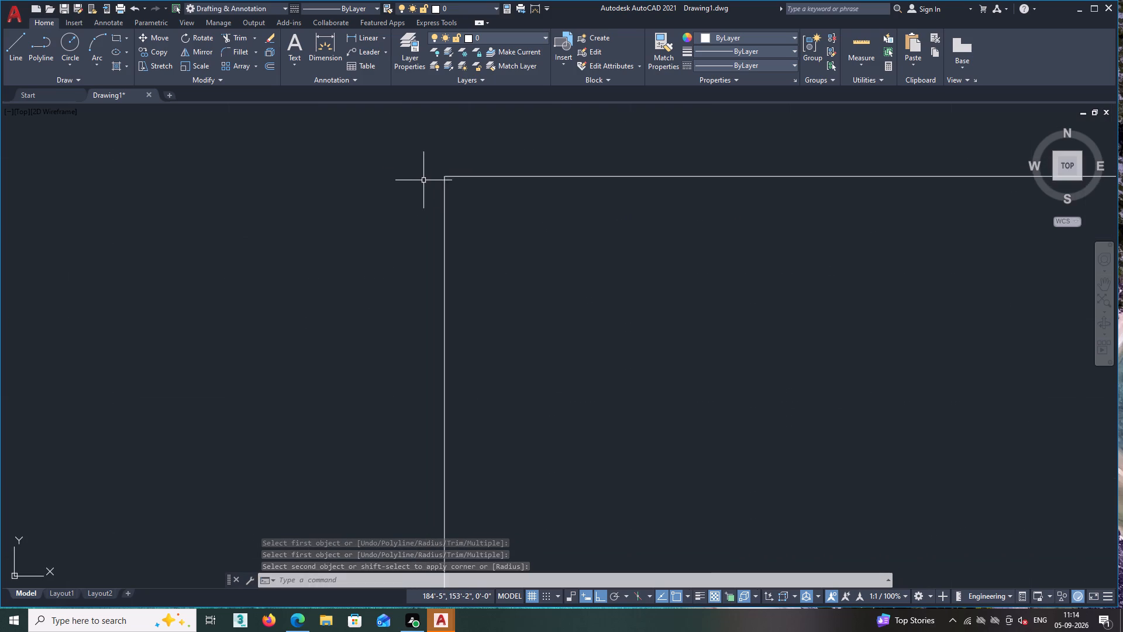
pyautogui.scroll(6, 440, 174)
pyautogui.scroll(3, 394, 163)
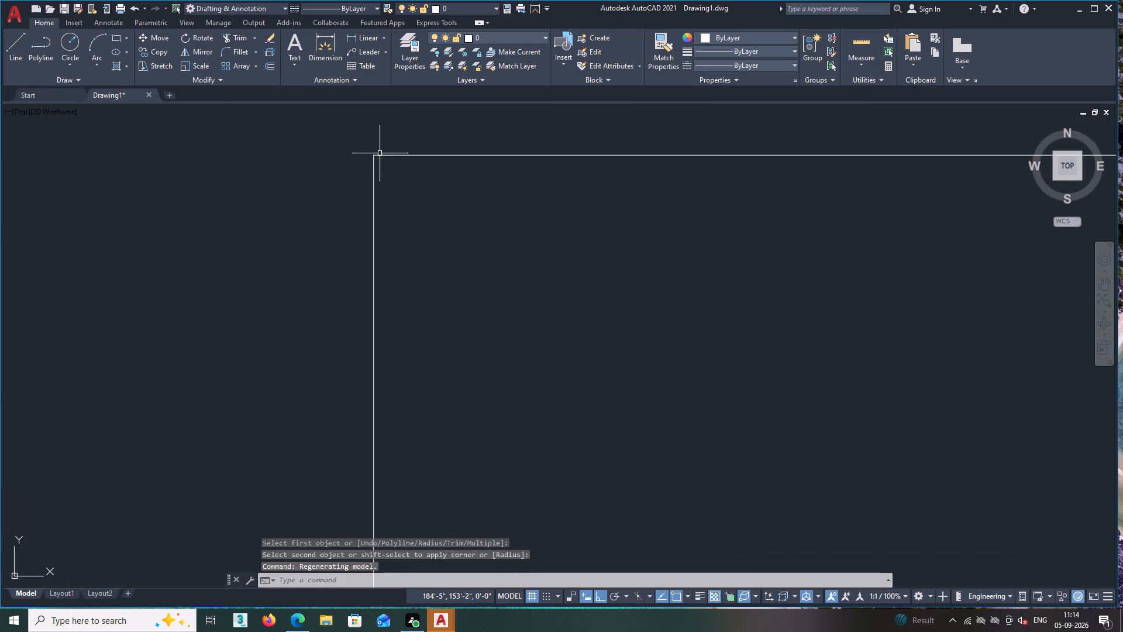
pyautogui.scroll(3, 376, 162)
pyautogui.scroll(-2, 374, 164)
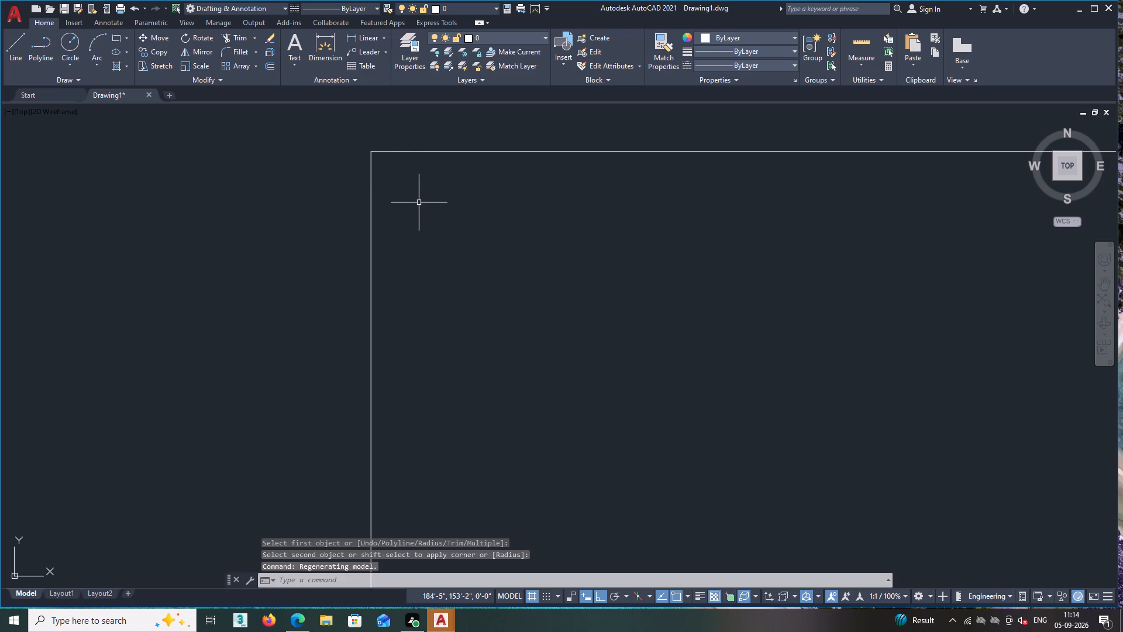
# Fillet the frame's upper-left corner with a 2" radius, using the Multiple option.
pyautogui.press('Escape')
pyautogui.press('space')
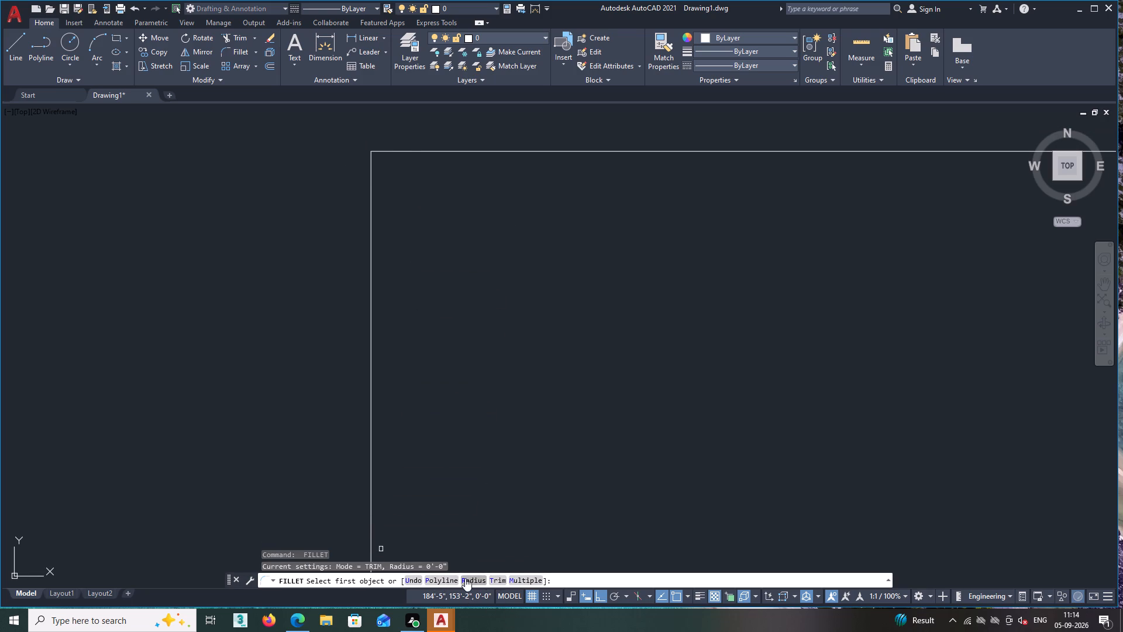
pyautogui.click(516, 579)
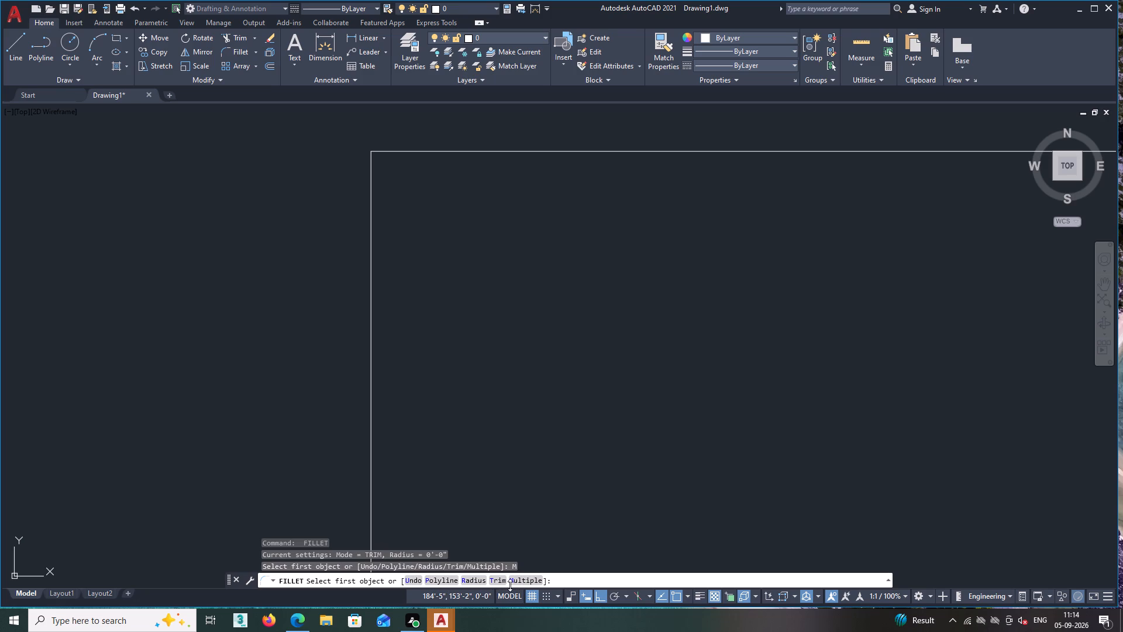
pyautogui.doubleClick(463, 581)
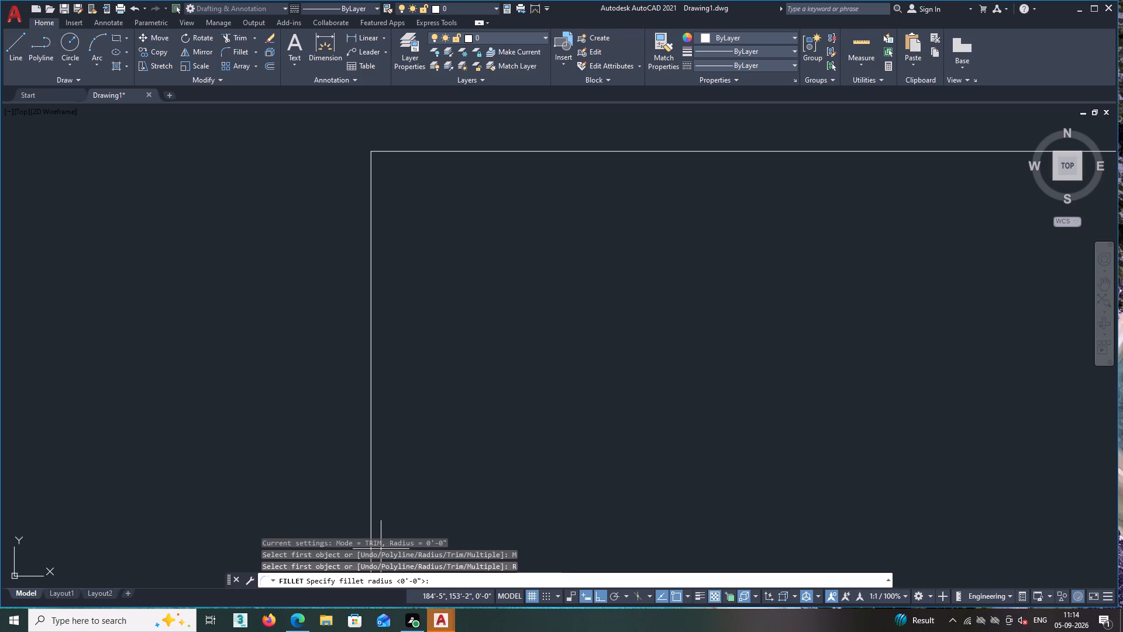
pyautogui.press('1')
pyautogui.press('BackSpace')
pyautogui.press('2')
pyautogui.hotkey('shift', '"')
pyautogui.press('Return')
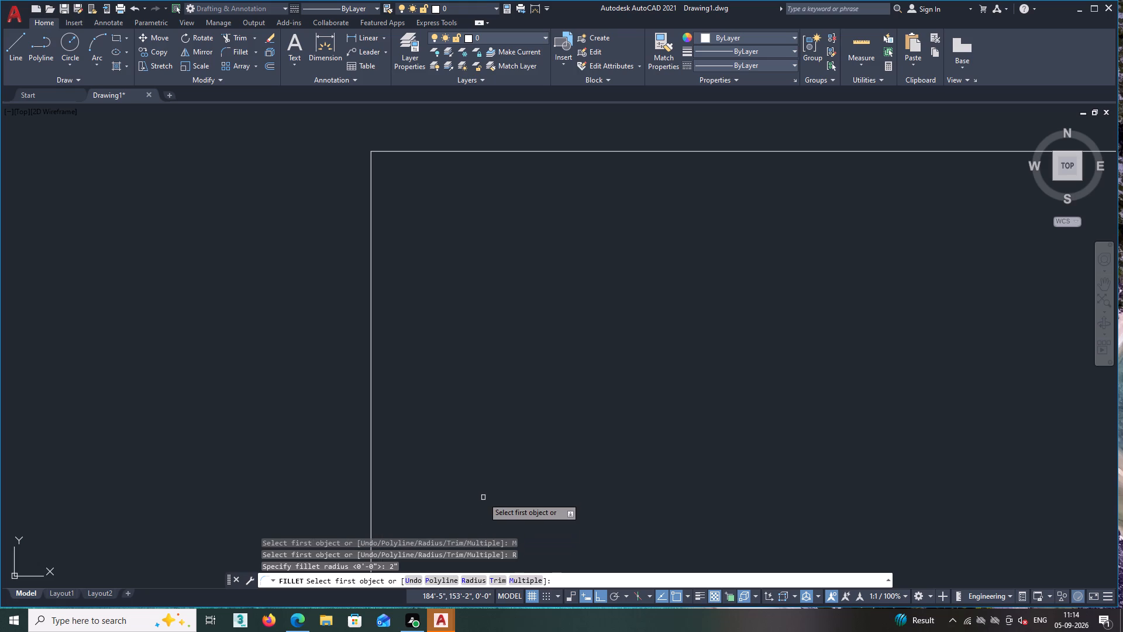
pyautogui.click(419, 152)
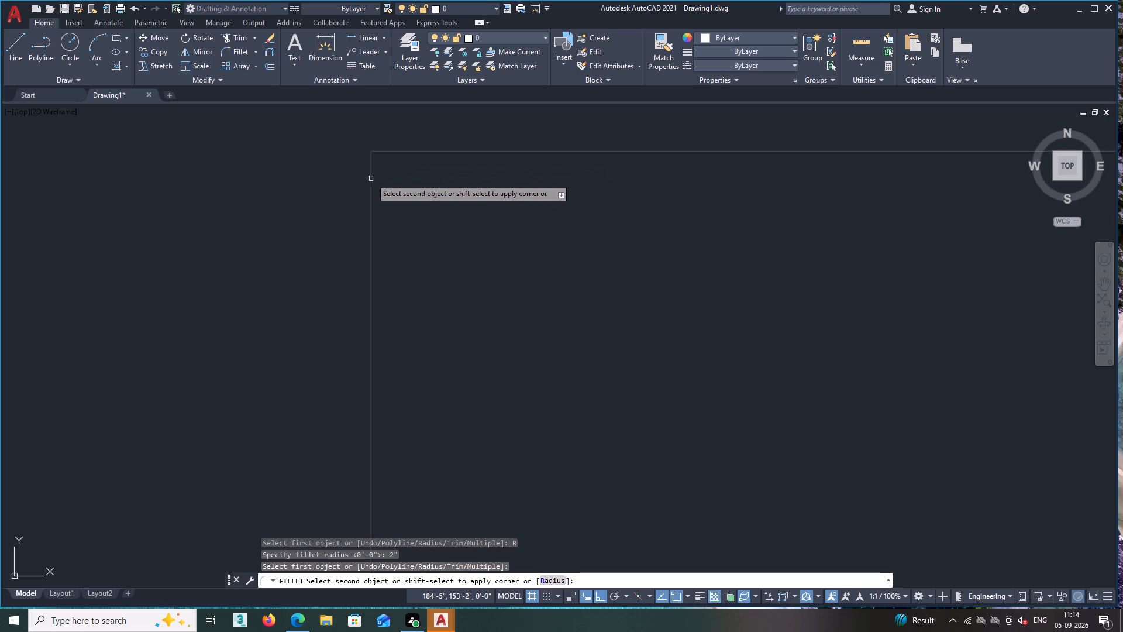
pyautogui.scroll(-2, 370, 194)
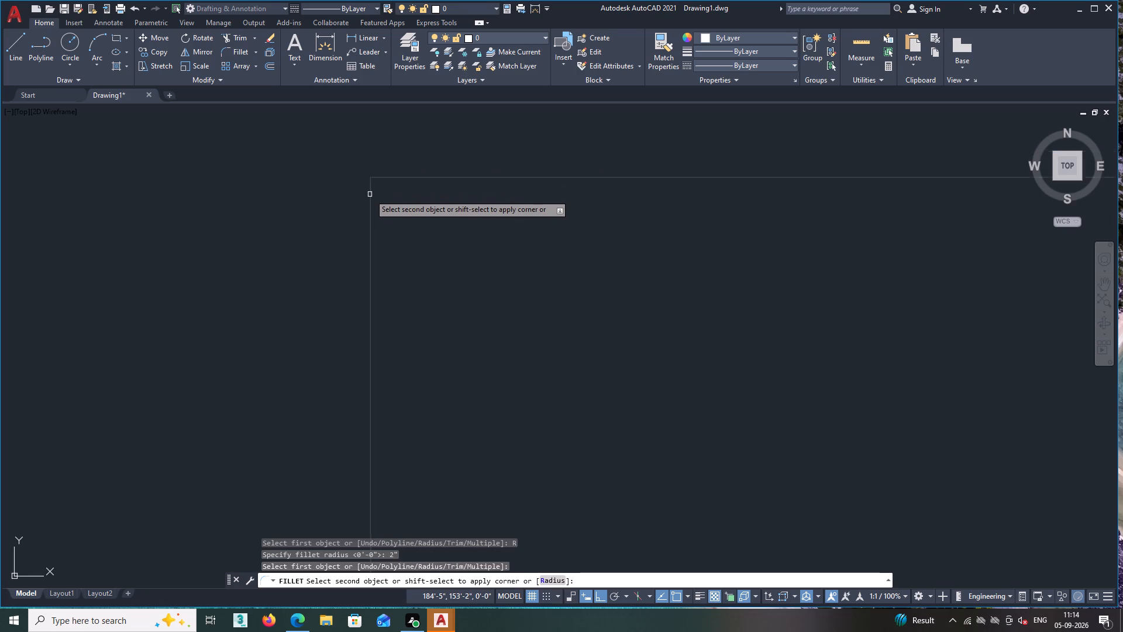
pyautogui.scroll(-1, 370, 194)
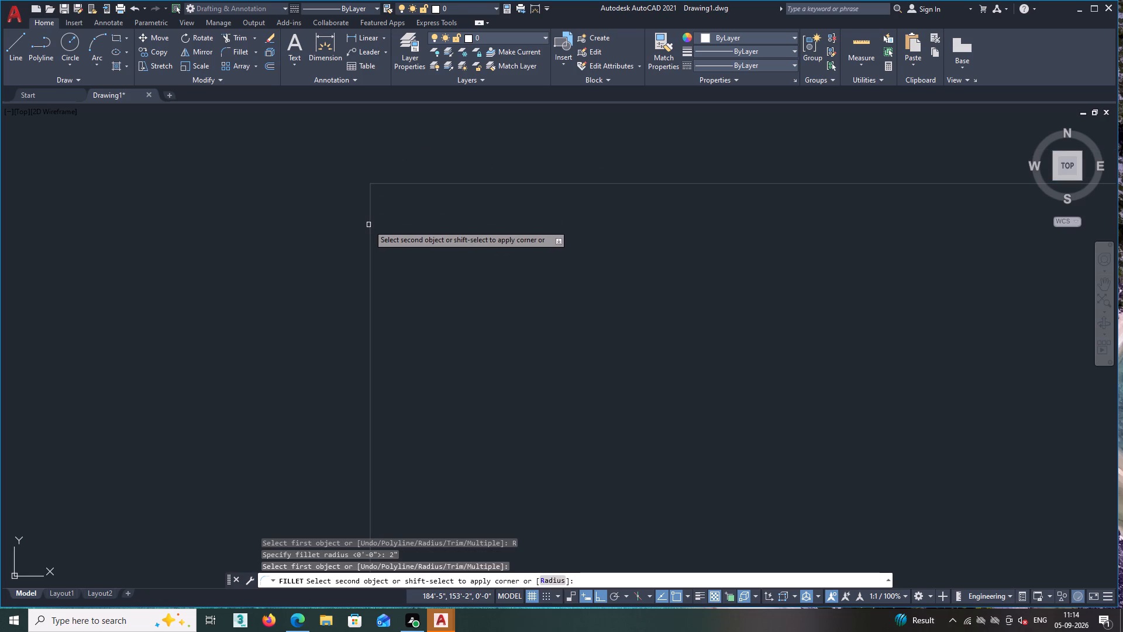
pyautogui.scroll(-6, 371, 222)
pyautogui.scroll(-3, 442, 314)
pyautogui.scroll(-3, 506, 346)
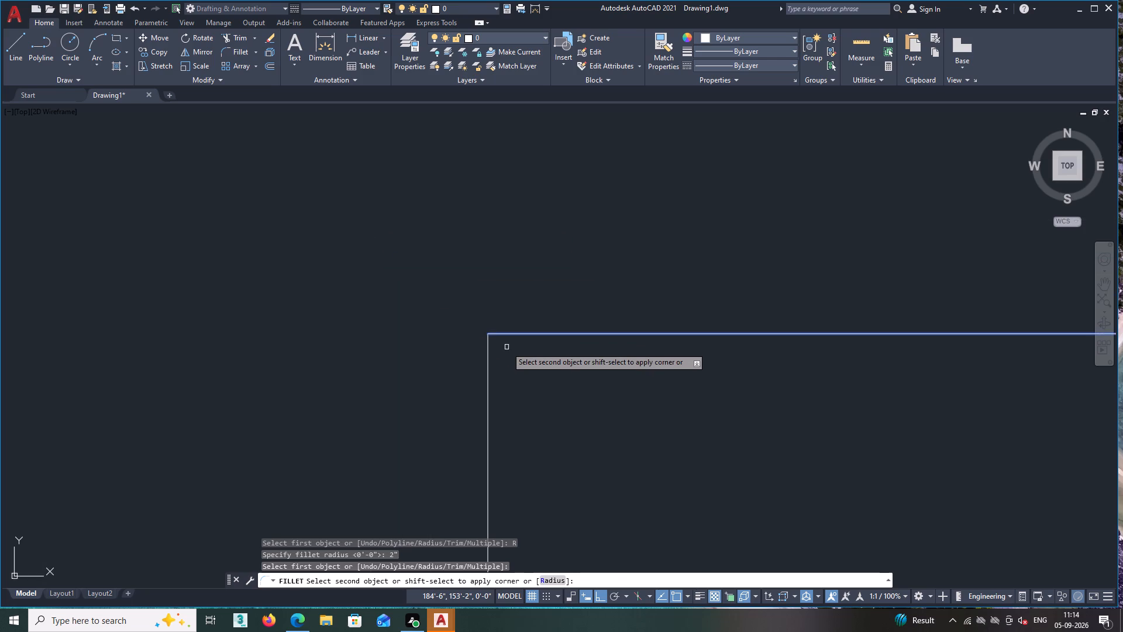
pyautogui.scroll(-10, 508, 352)
pyautogui.scroll(-5, 553, 406)
pyautogui.moveTo(573, 411); pyautogui.dragTo(572, 410, button='middle')
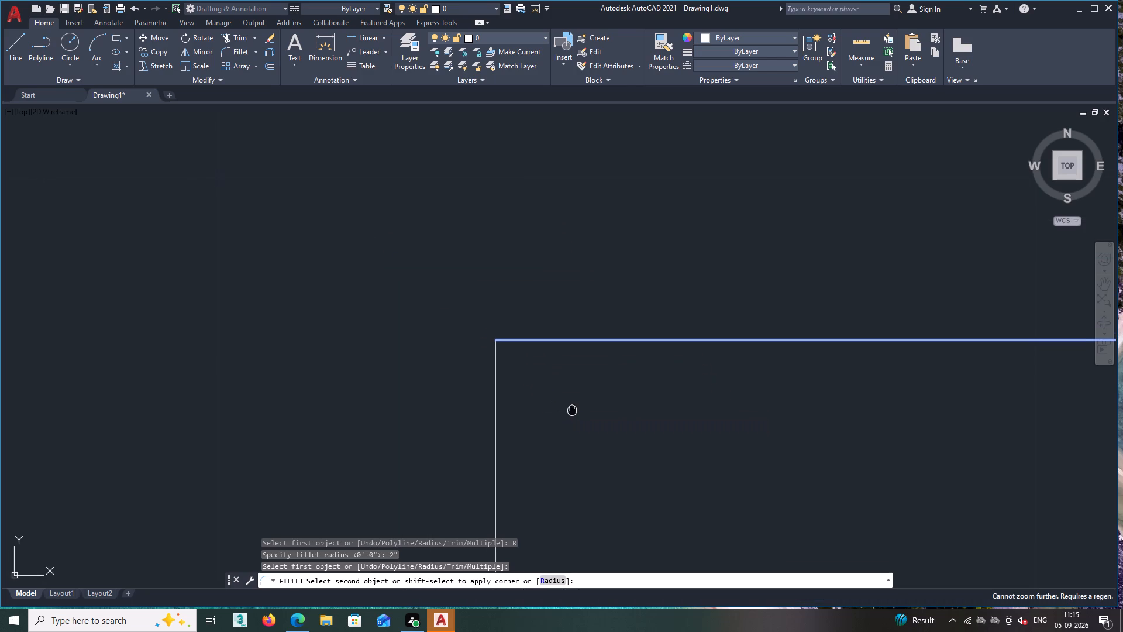
pyautogui.moveTo(572, 410); pyautogui.dragTo(499, 193, button='middle')
pyautogui.scroll(-1, 561, 391)
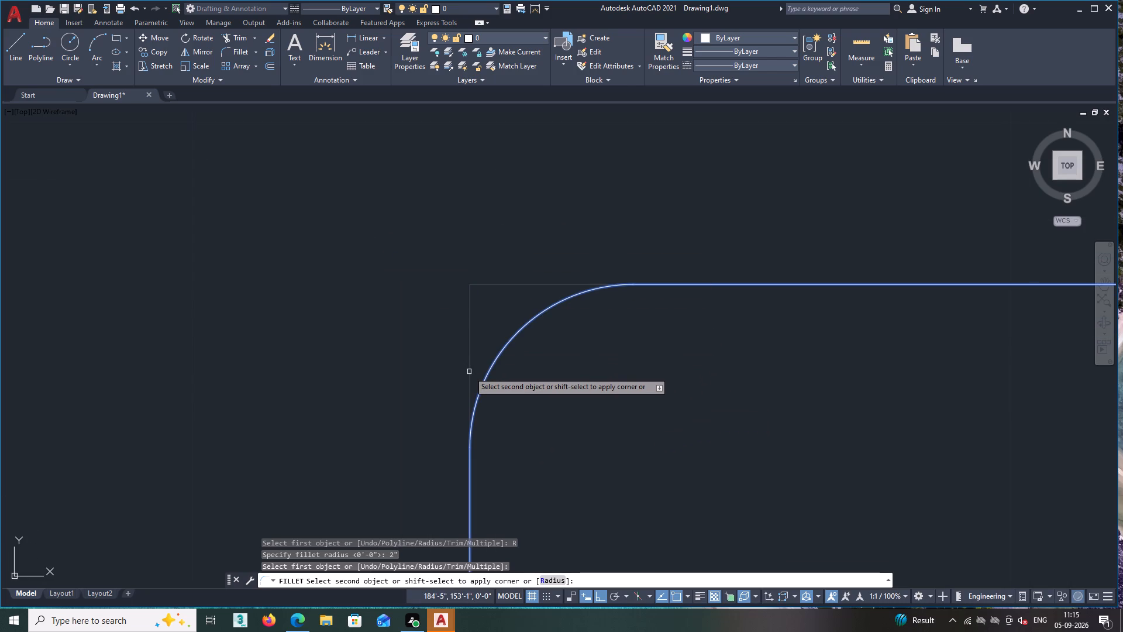
pyautogui.doubleClick(469, 372)
pyautogui.scroll(-8, 626, 379)
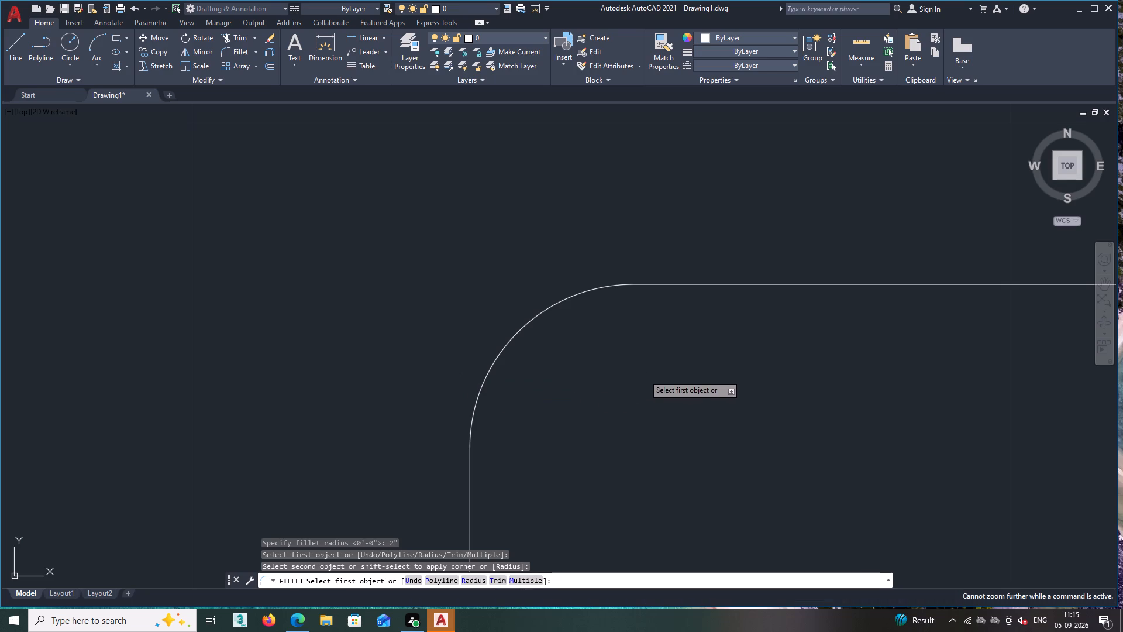
pyautogui.scroll(-2, 644, 375)
pyautogui.middleClick(640, 373)
pyautogui.scroll(-9, 638, 367)
pyautogui.moveTo(638, 366); pyautogui.dragTo(518, 247, button='middle')
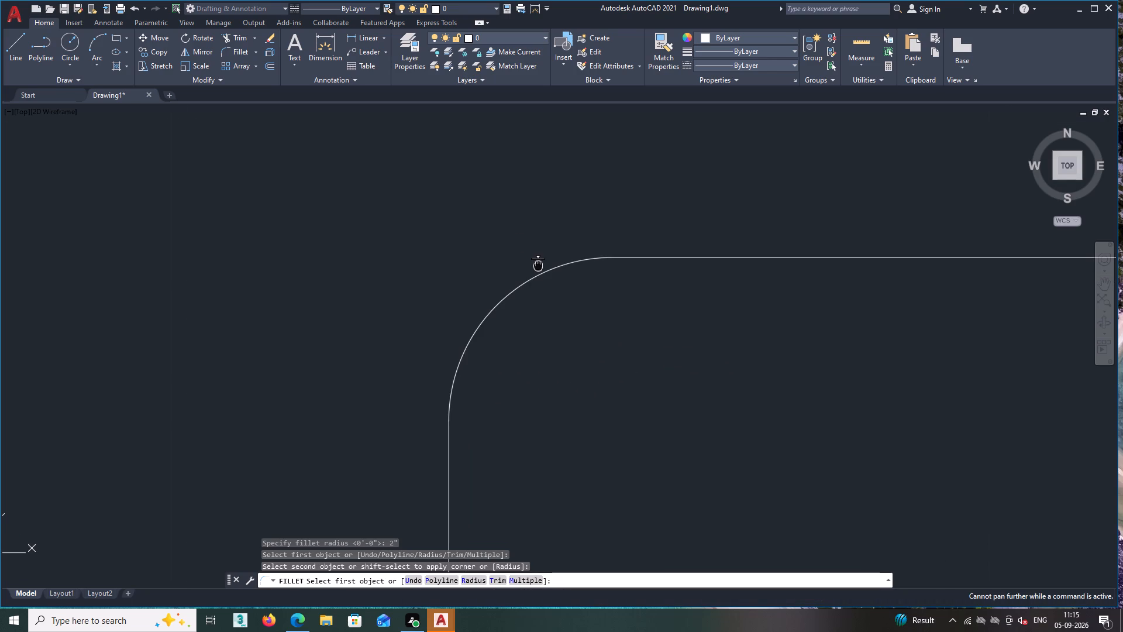
pyautogui.moveTo(518, 247); pyautogui.dragTo(506, 250, button='middle')
pyautogui.scroll(-1, 508, 241)
pyautogui.scroll(-5, 576, 307)
pyautogui.moveTo(581, 312); pyautogui.dragTo(587, 320, button='middle')
pyautogui.scroll(-10, 598, 328)
pyautogui.middleClick(614, 339)
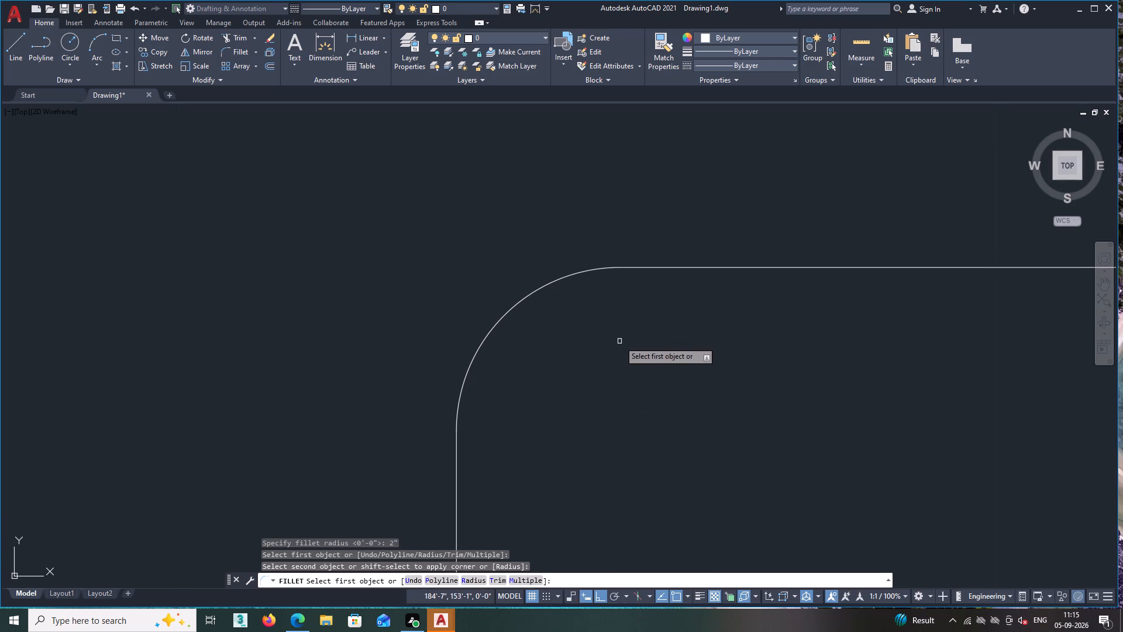
pyautogui.scroll(-5, 623, 341)
pyautogui.middleClick(625, 342)
pyautogui.scroll(3, 626, 342)
pyautogui.press('space')
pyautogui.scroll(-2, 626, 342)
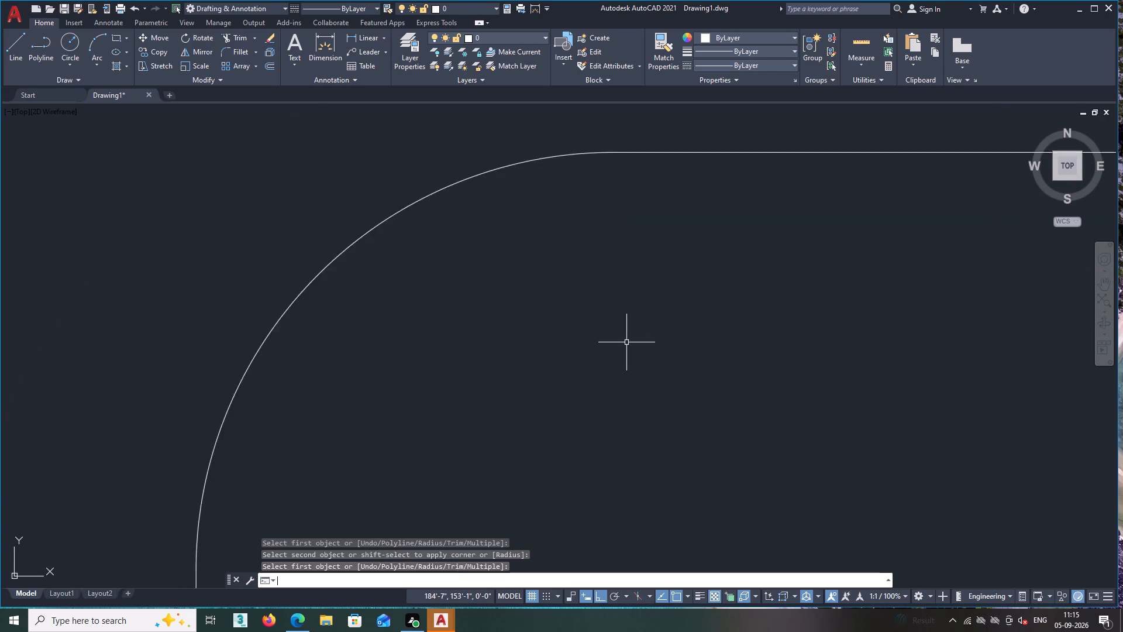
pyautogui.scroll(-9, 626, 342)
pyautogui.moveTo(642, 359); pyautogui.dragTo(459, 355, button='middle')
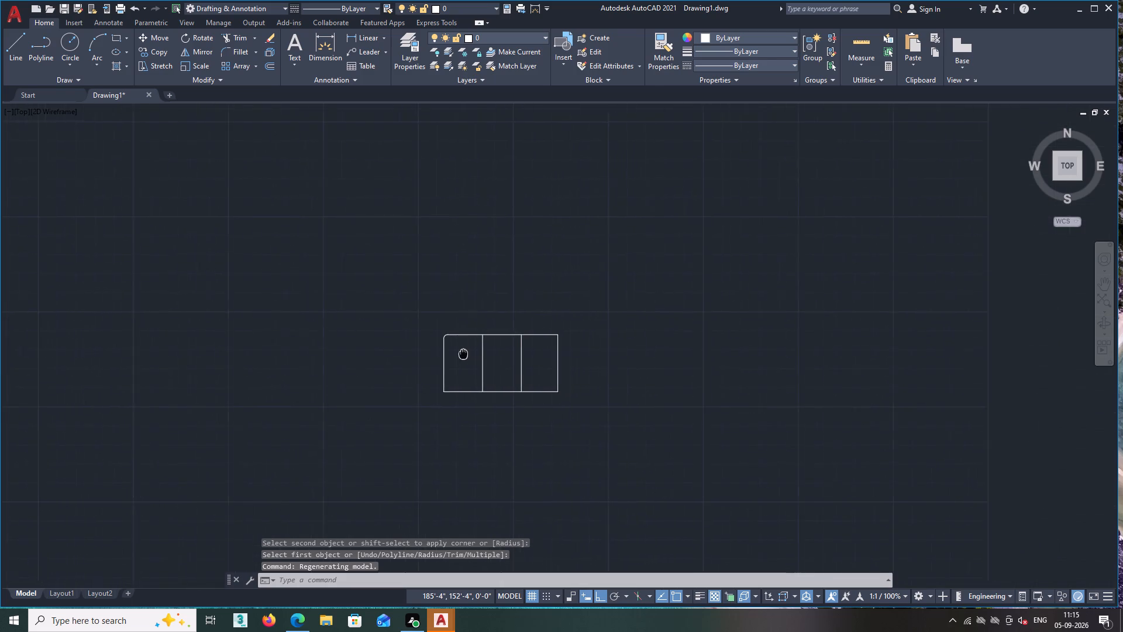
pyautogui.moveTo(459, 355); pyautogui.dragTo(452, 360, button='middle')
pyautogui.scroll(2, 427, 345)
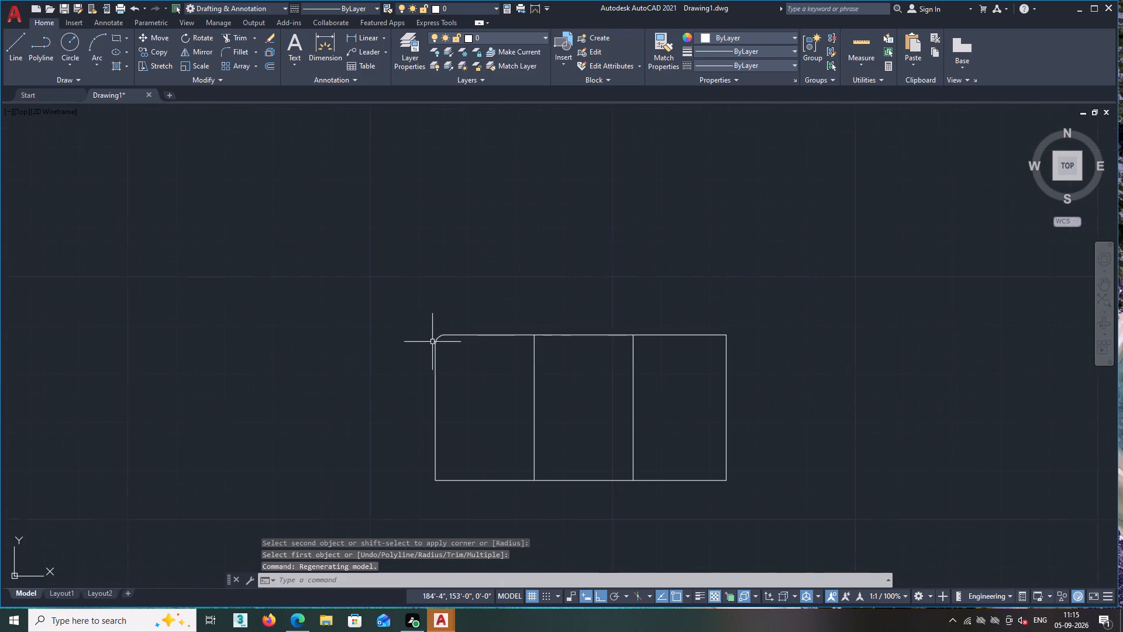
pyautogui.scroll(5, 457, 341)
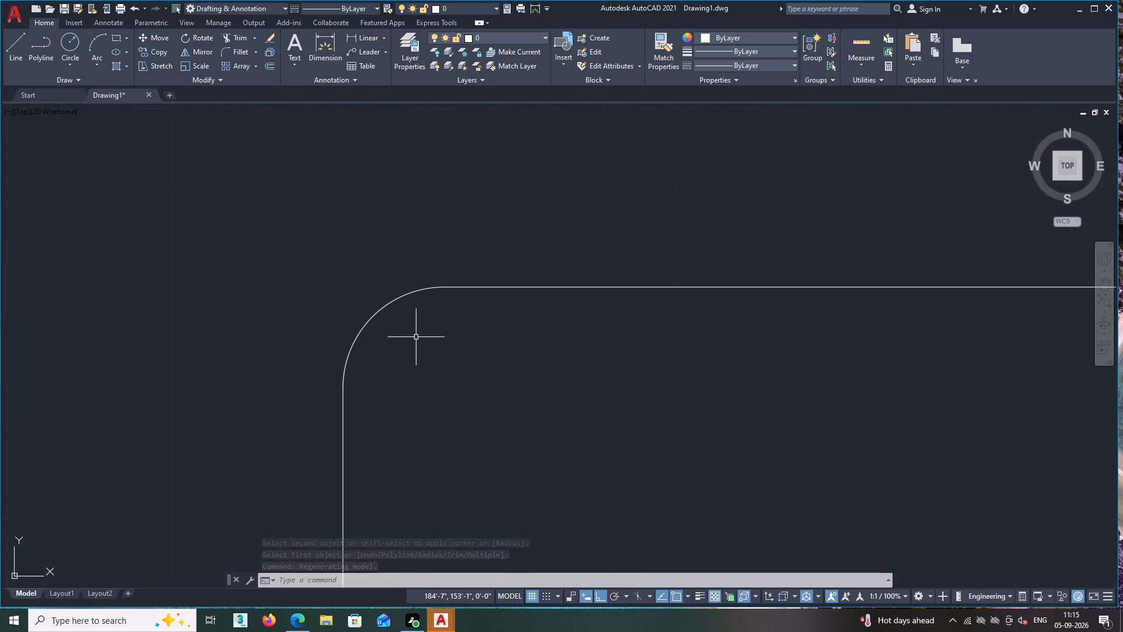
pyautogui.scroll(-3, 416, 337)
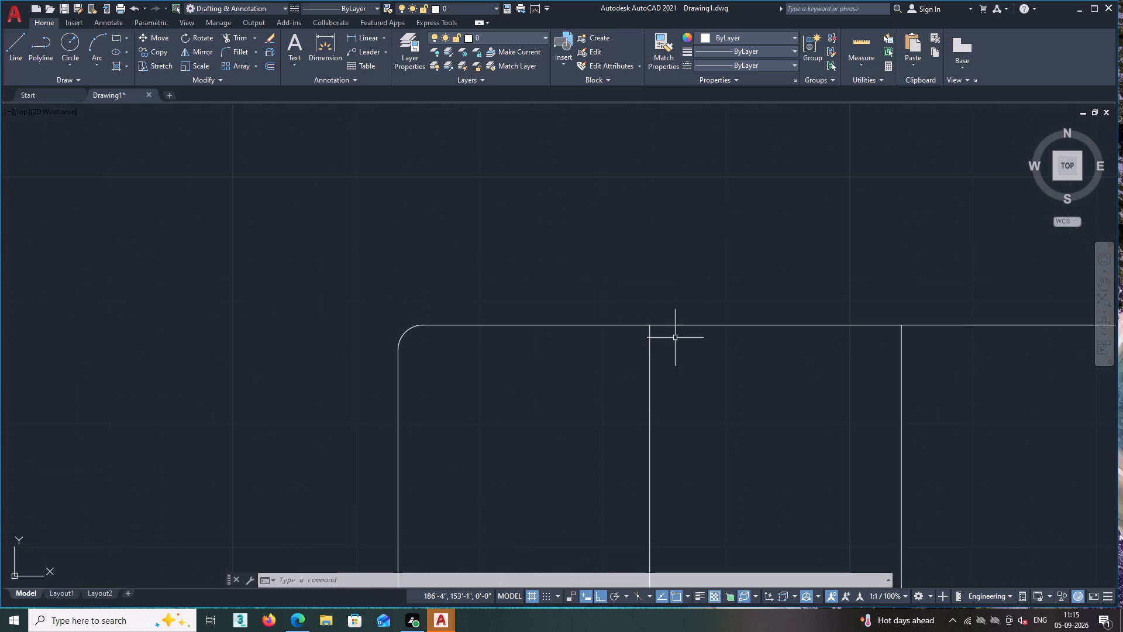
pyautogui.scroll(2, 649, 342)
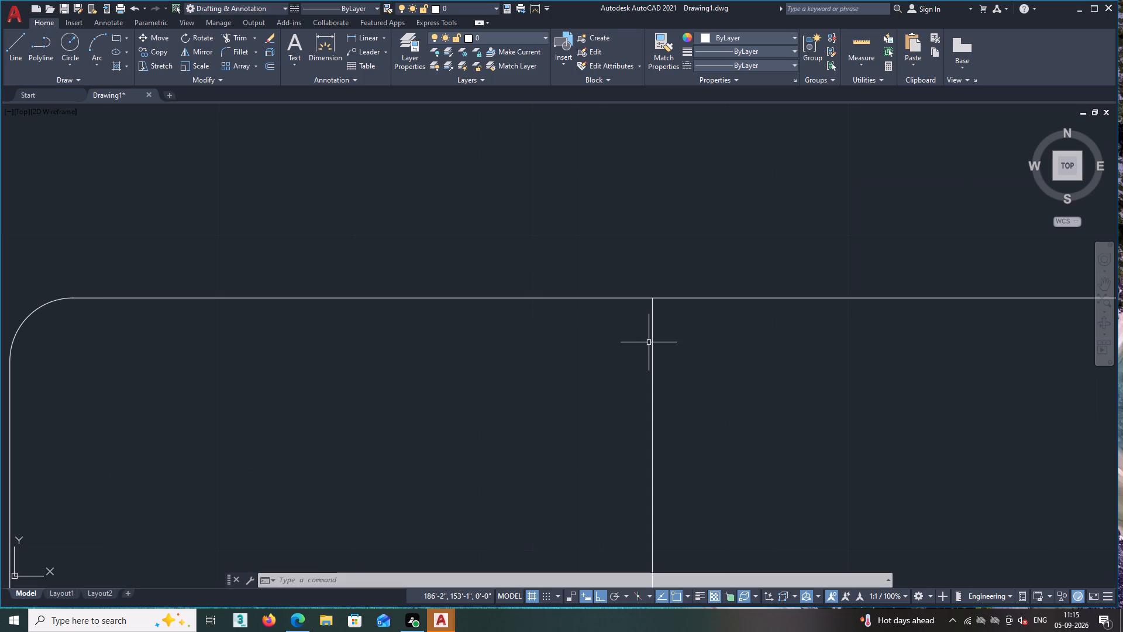
# Undo the upper-left corner fillets, the extension of the four vertical lines, and the offset upper horizontal line.
pyautogui.scroll(-4, 645, 342)
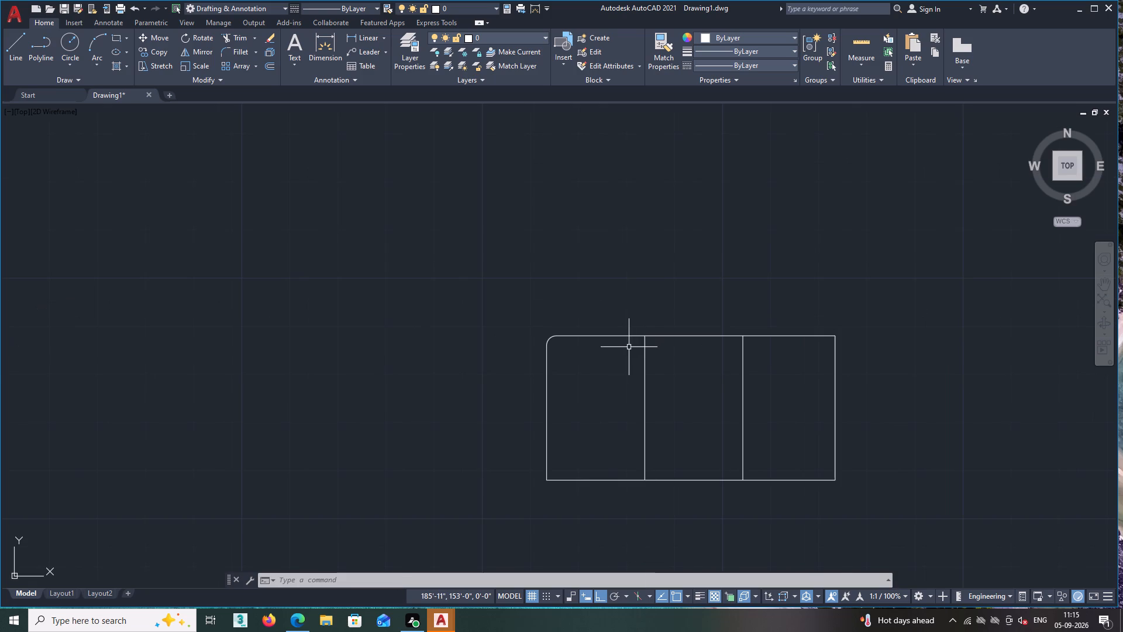
pyautogui.scroll(3, 650, 353)
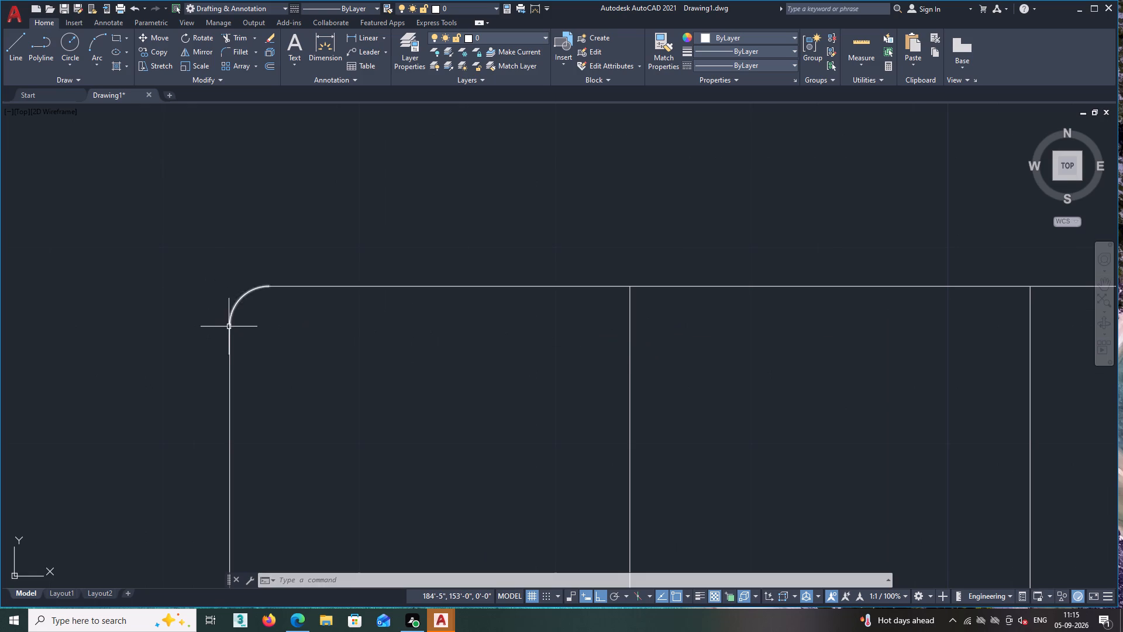
pyautogui.scroll(2, 230, 326)
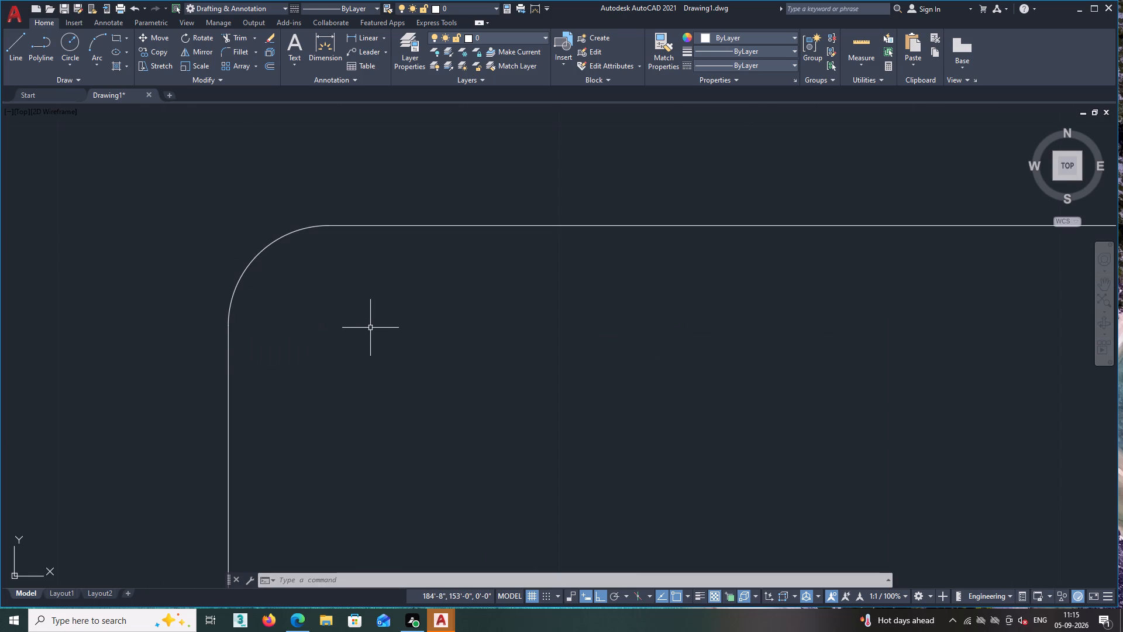
pyautogui.scroll(-5, 370, 327)
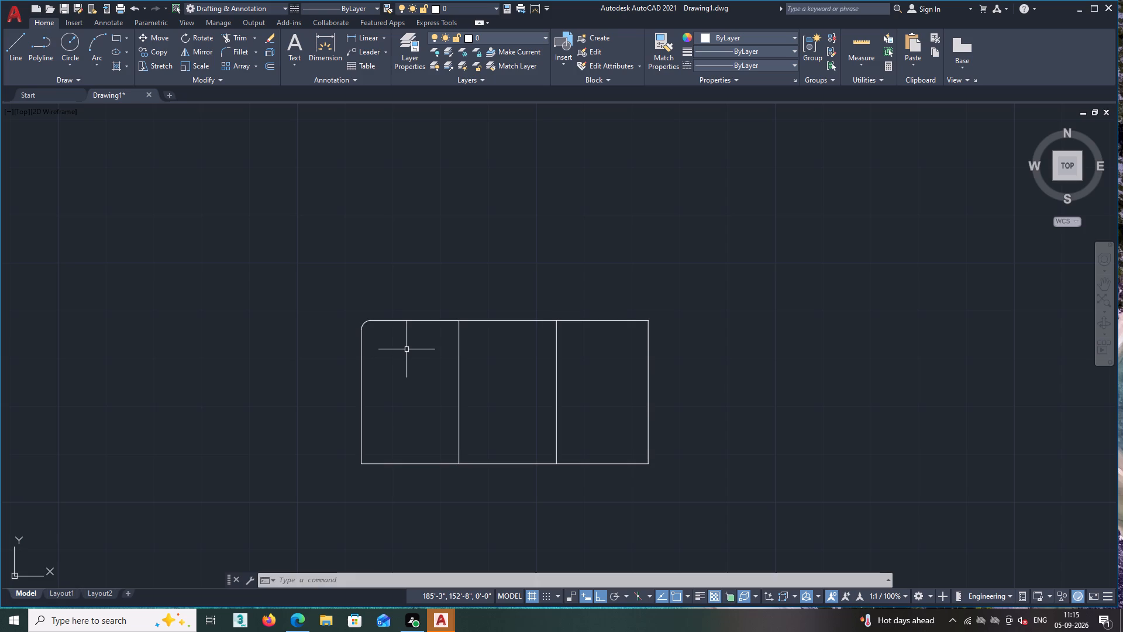
pyautogui.hotkey('ctrl', 'z')
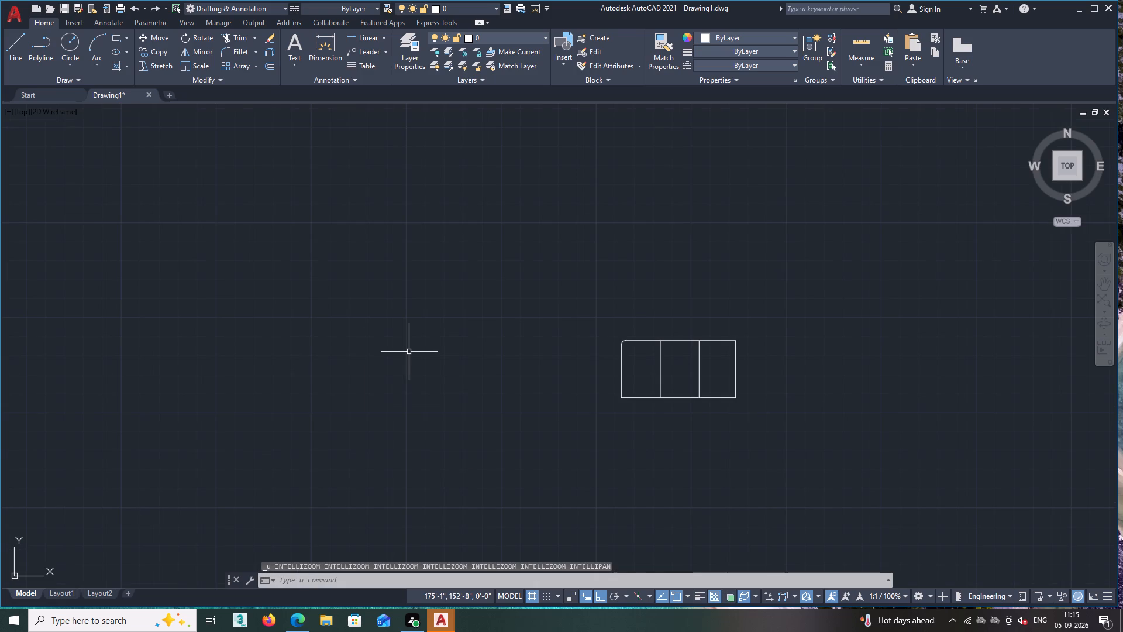
pyautogui.hotkey('ctrl', 'z')
pyautogui.hotkey('ctrl', 'z')
pyautogui.hotkey('ctrl', 'z')
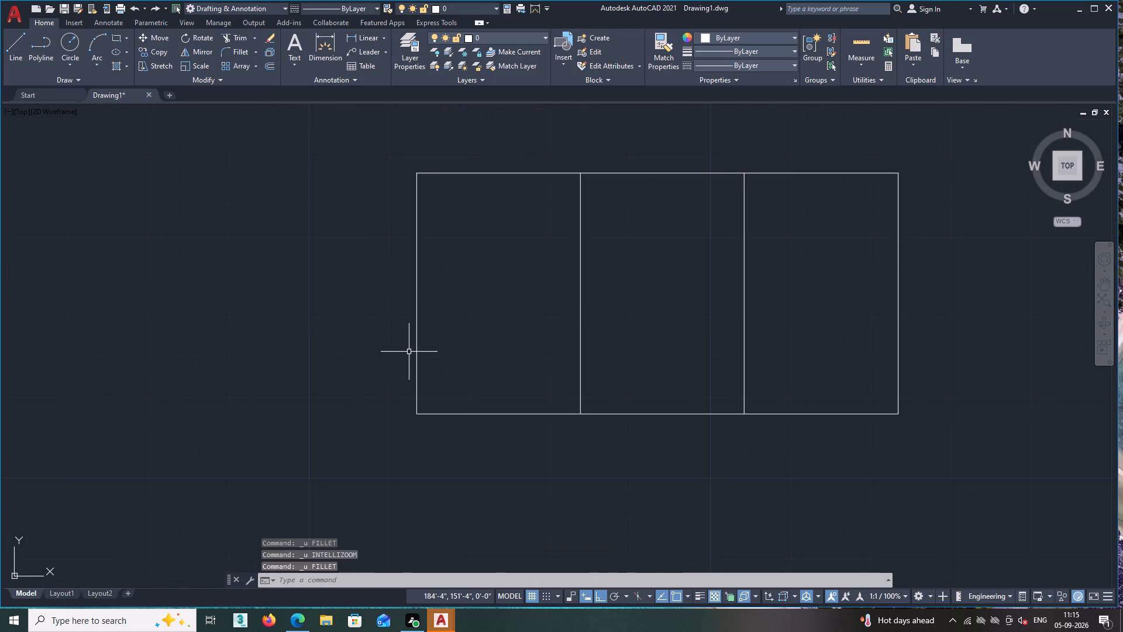
pyautogui.hotkey('ctrl', 'z')
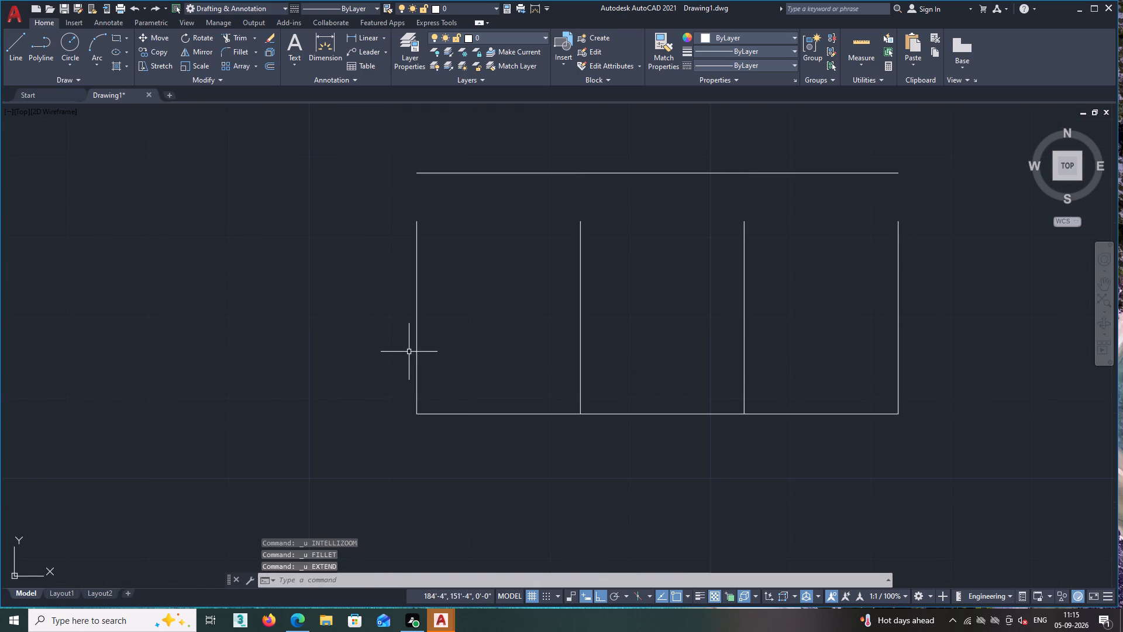
pyautogui.hotkey('ctrl', 'z')
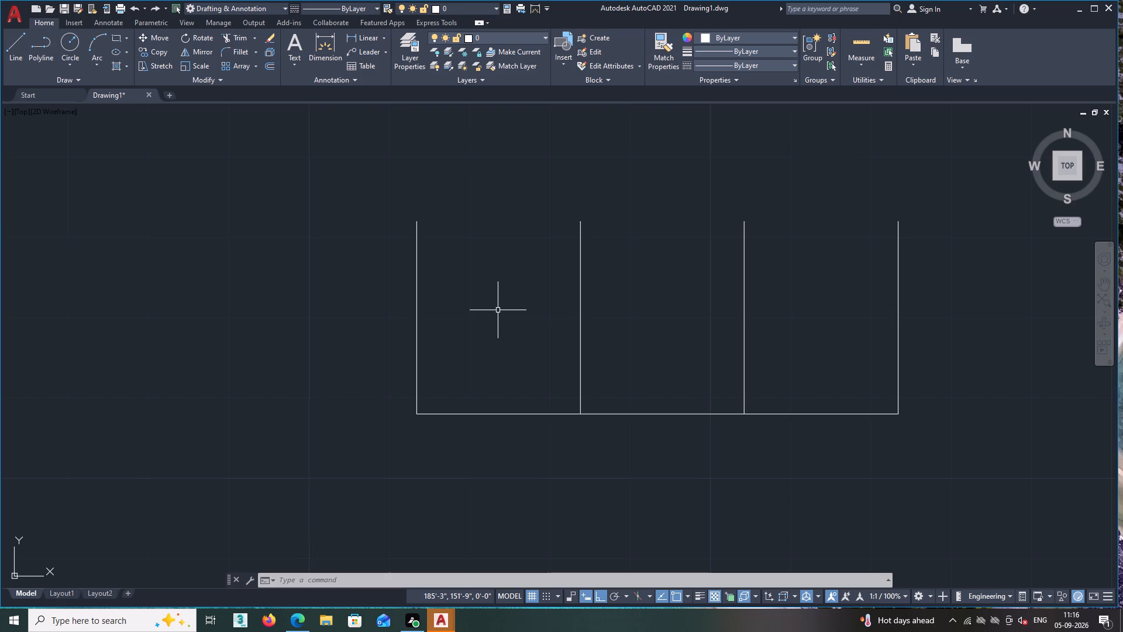
# Close the frame's top with three separate lines, each joining the upper ends of two neighbouring vertical lines.
pyautogui.write('L')
pyautogui.press('space')
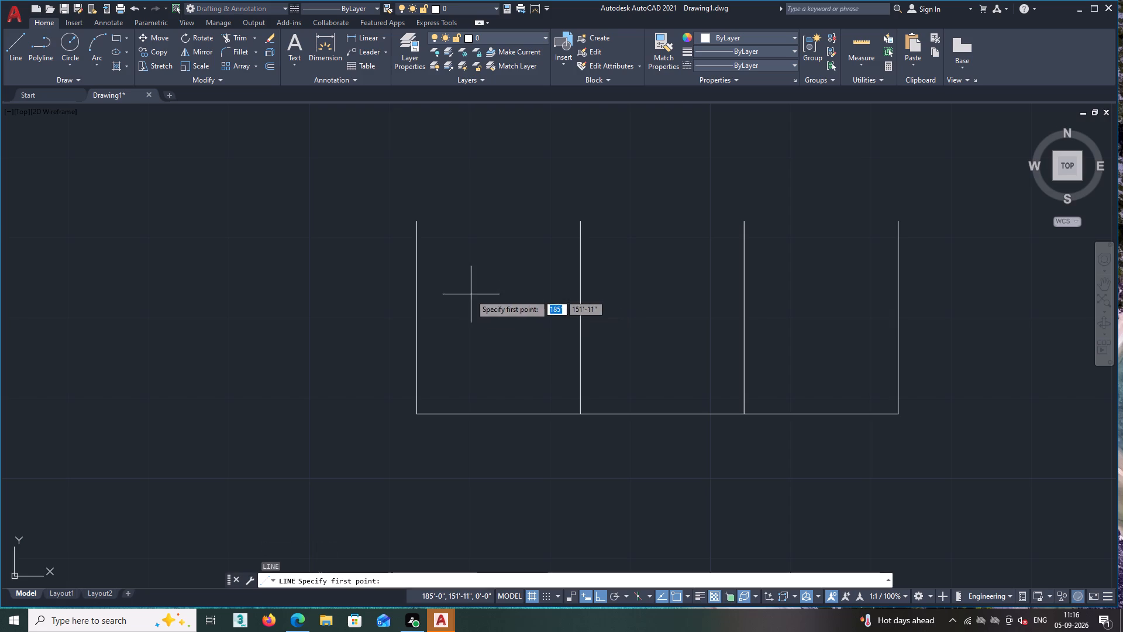
pyautogui.click(419, 219)
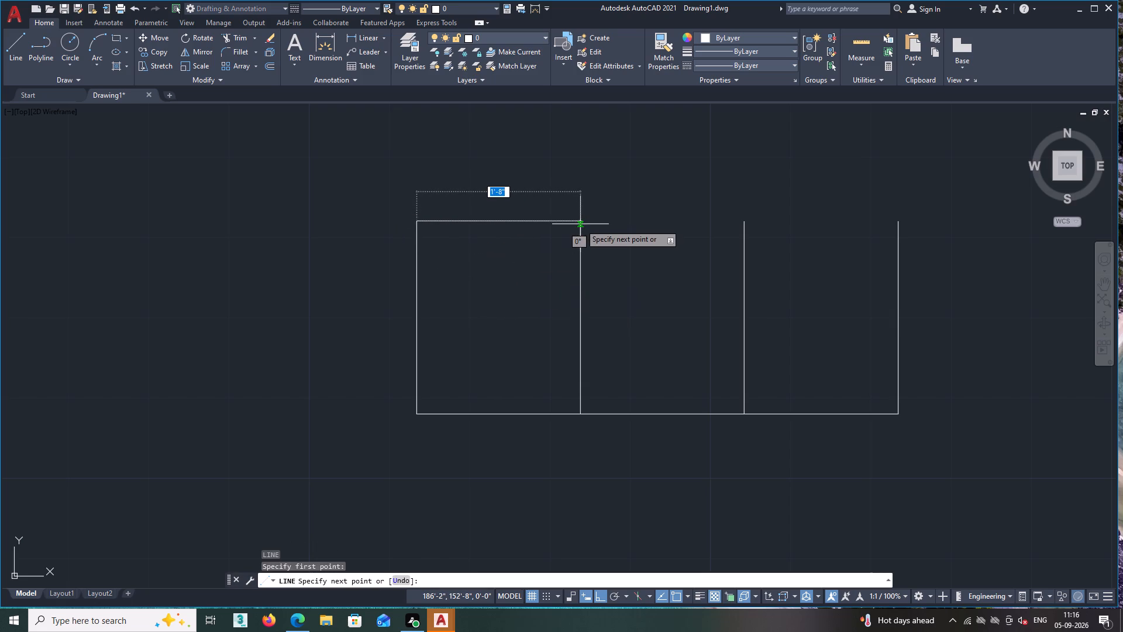
pyautogui.click(579, 221)
pyautogui.press('space')
pyautogui.press('space')
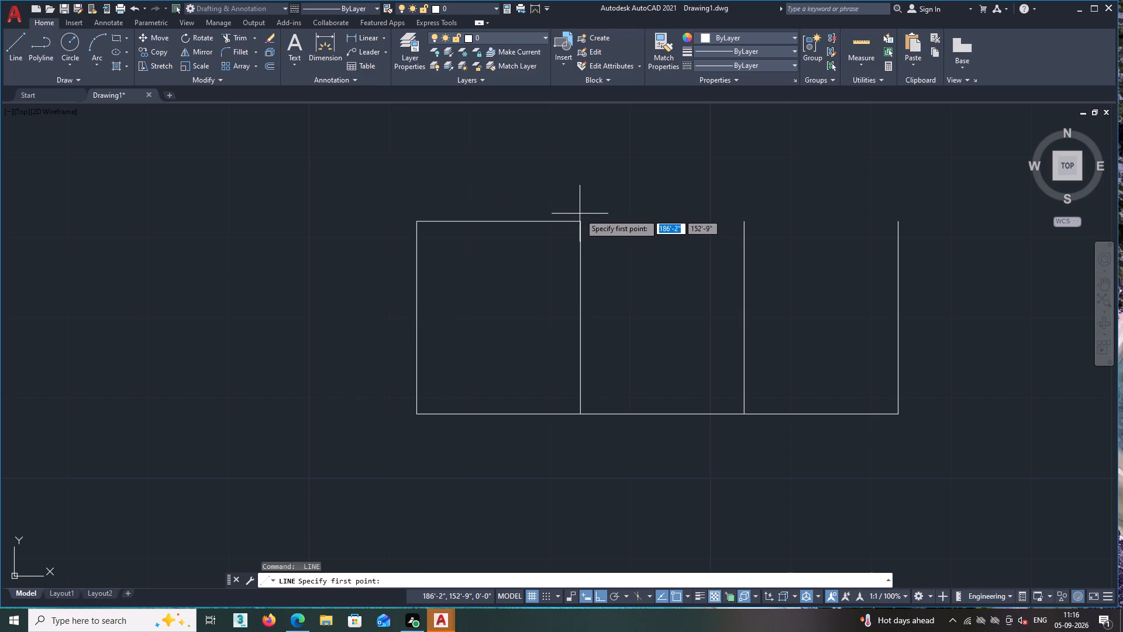
pyautogui.click(581, 222)
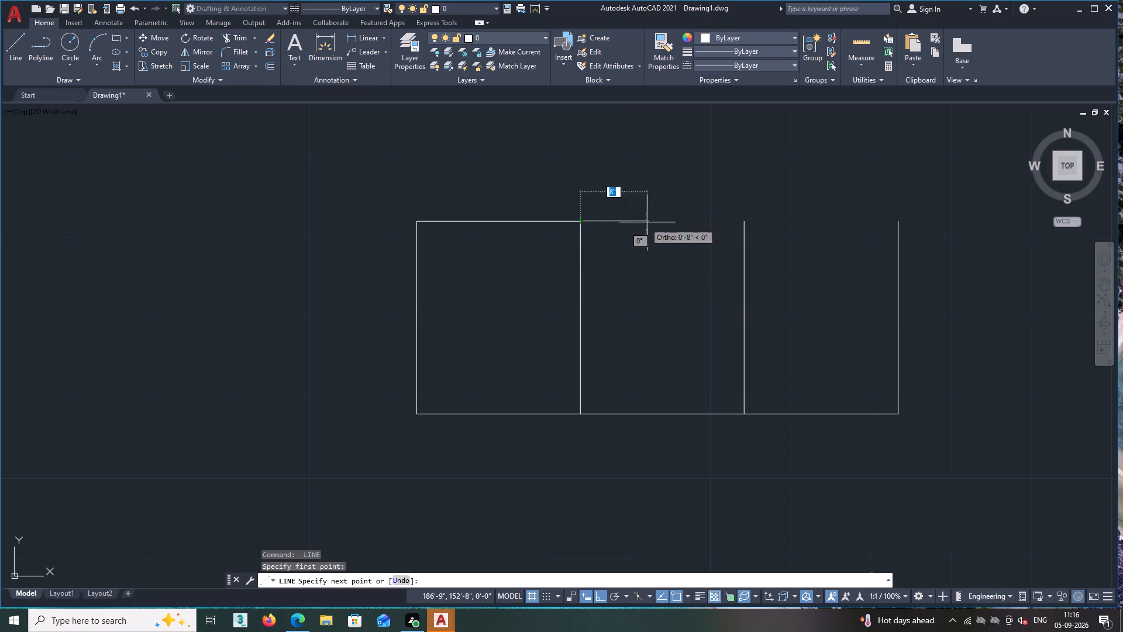
pyautogui.click(743, 221)
pyautogui.press('space')
pyautogui.press('space')
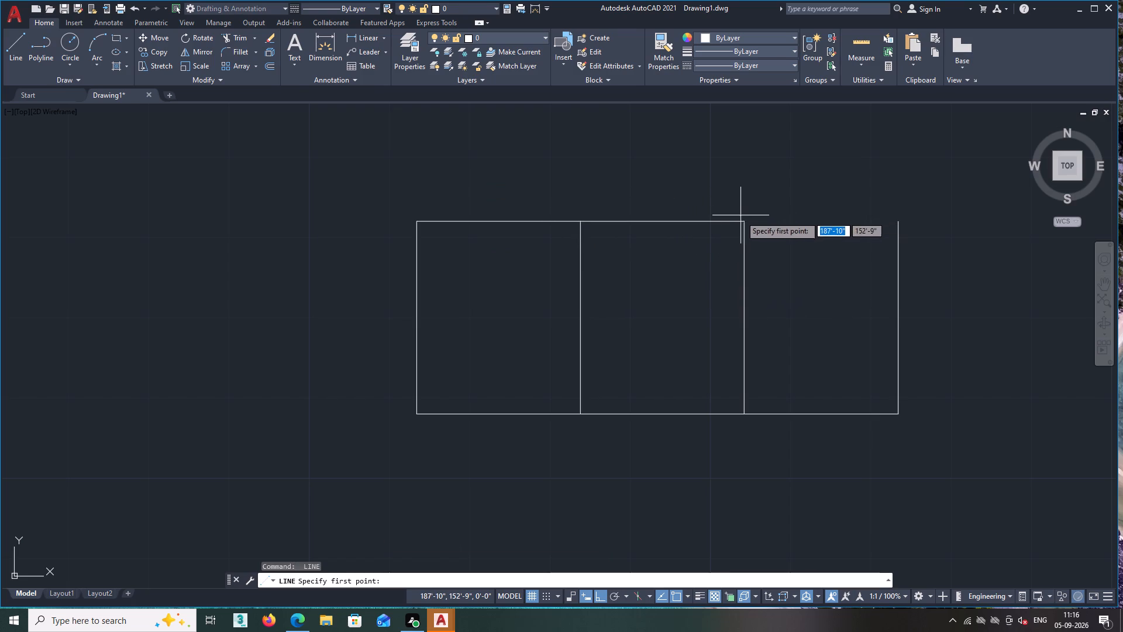
pyautogui.click(745, 221)
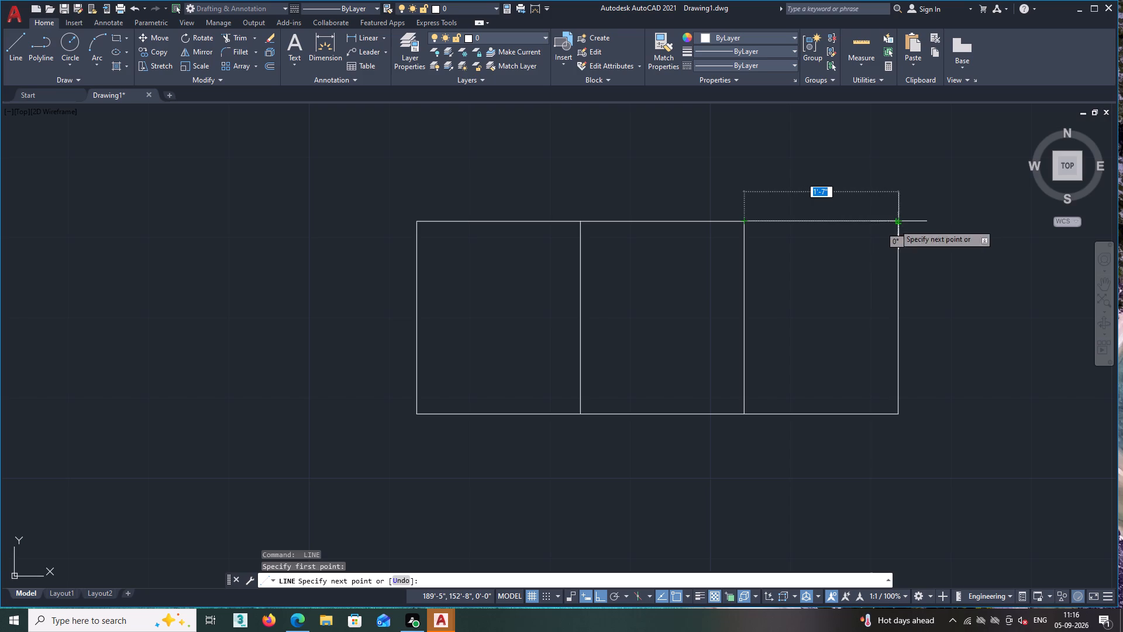
pyautogui.doubleClick(900, 222)
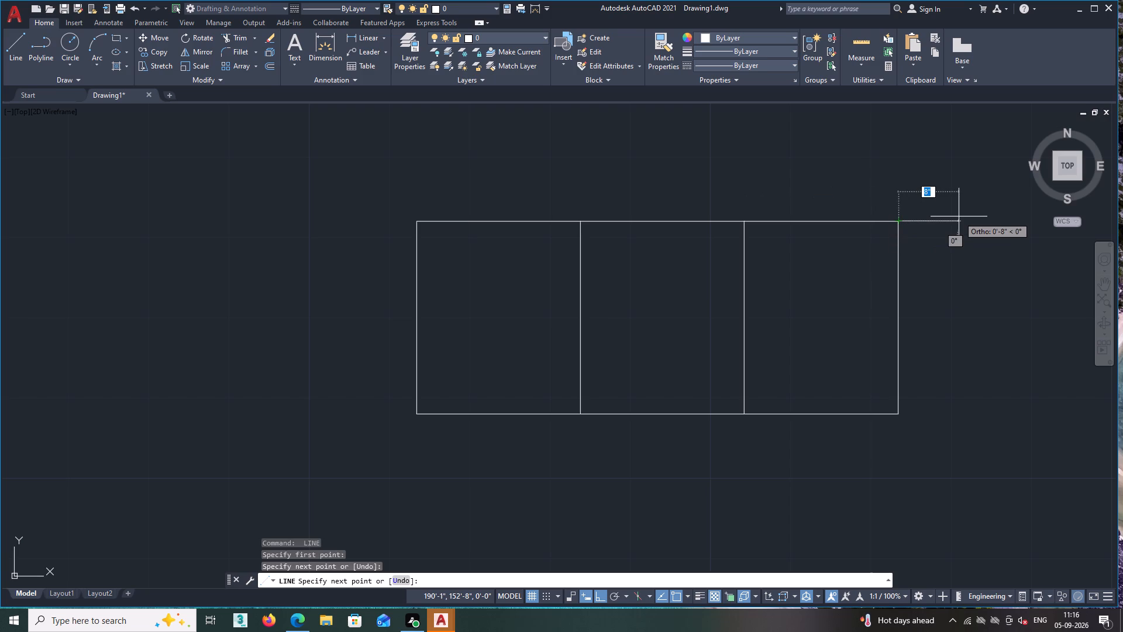
pyautogui.press('space')
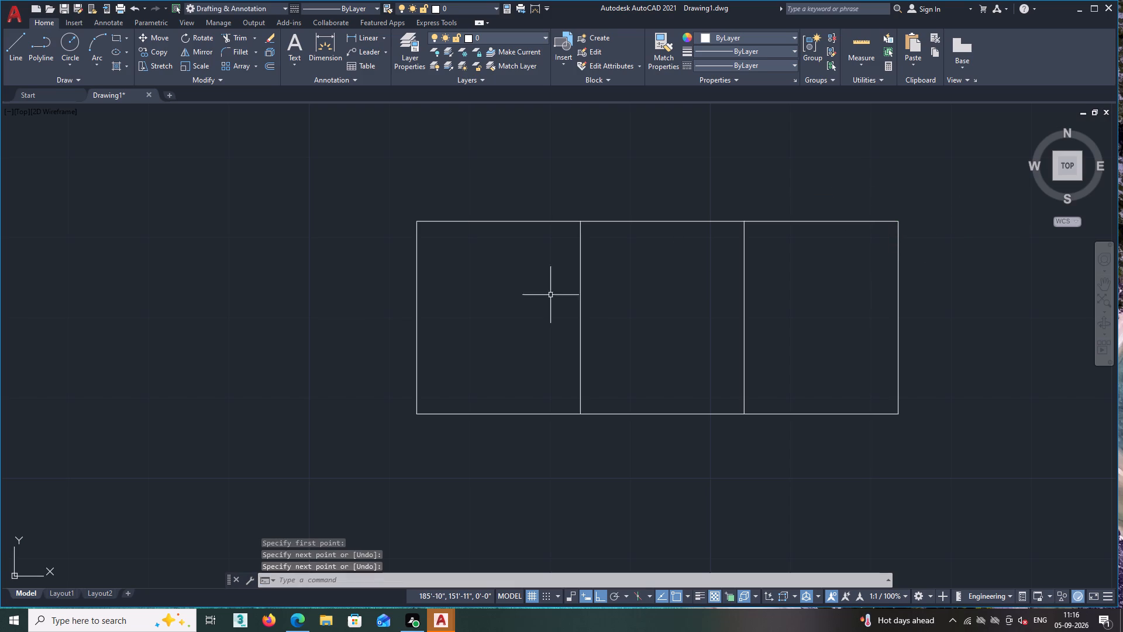
# Fillet the upper-left corner of the frame's left compartment with a 3" radius.
pyautogui.scroll(1, 425, 233)
pyautogui.scroll(1, 370, 229)
pyautogui.scroll(2, 426, 218)
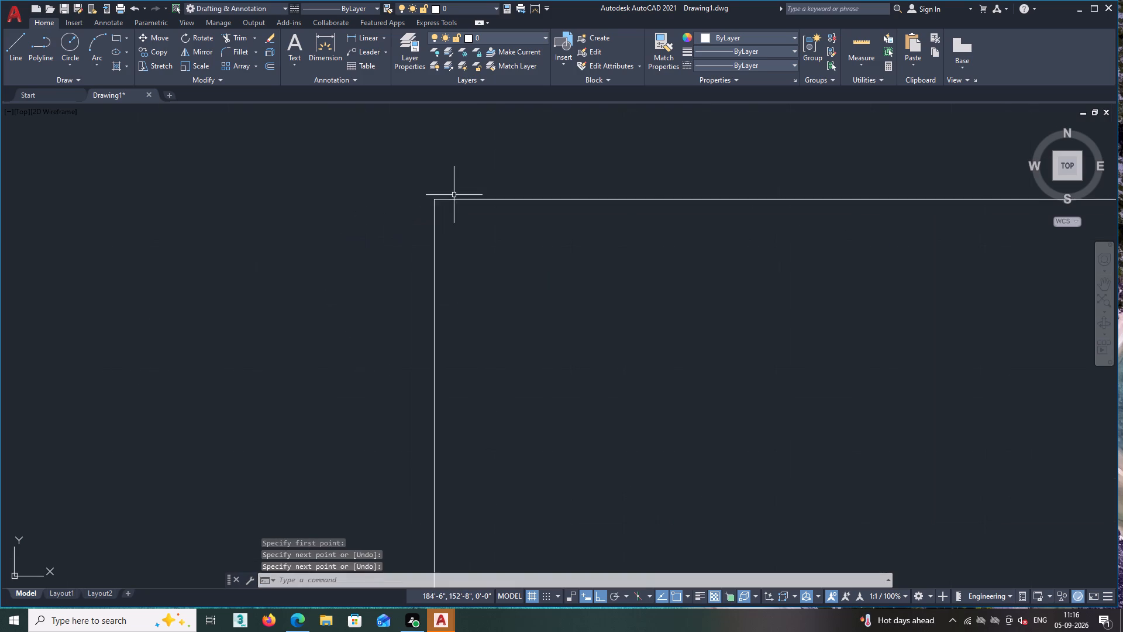
pyautogui.scroll(1, 454, 195)
pyautogui.scroll(1, 478, 293)
pyautogui.write('F')
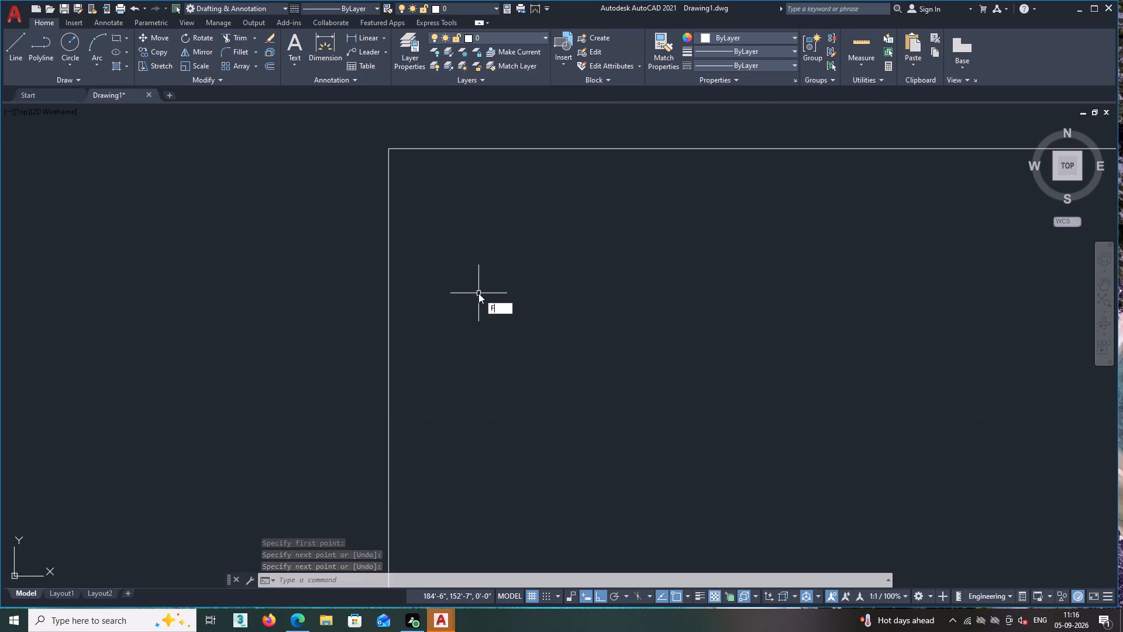
pyautogui.press('space')
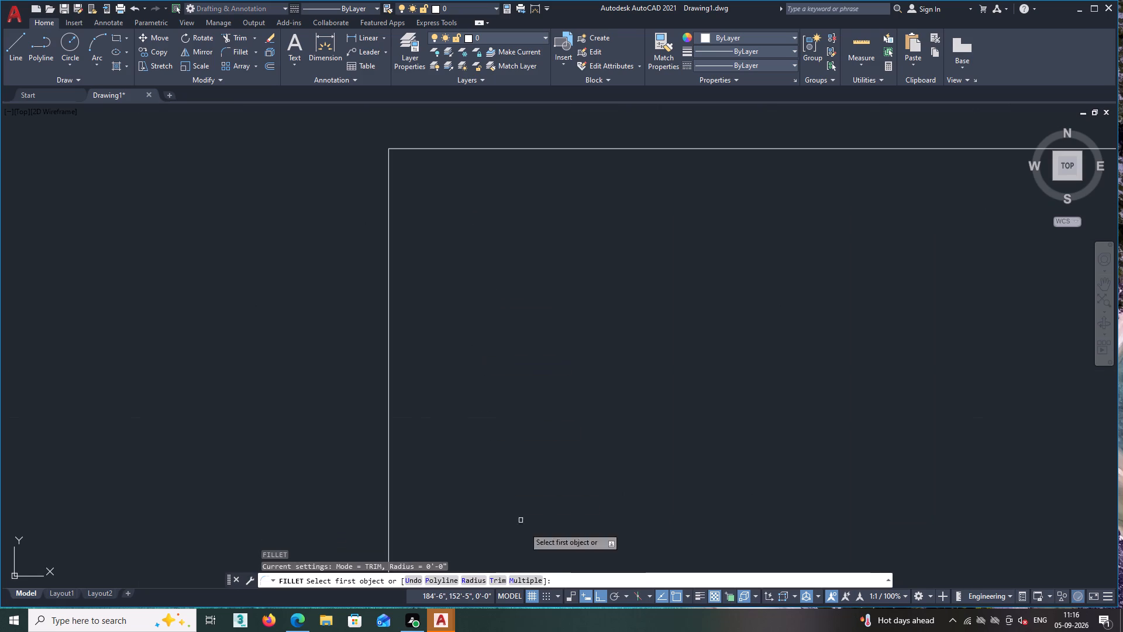
pyautogui.doubleClick(467, 581)
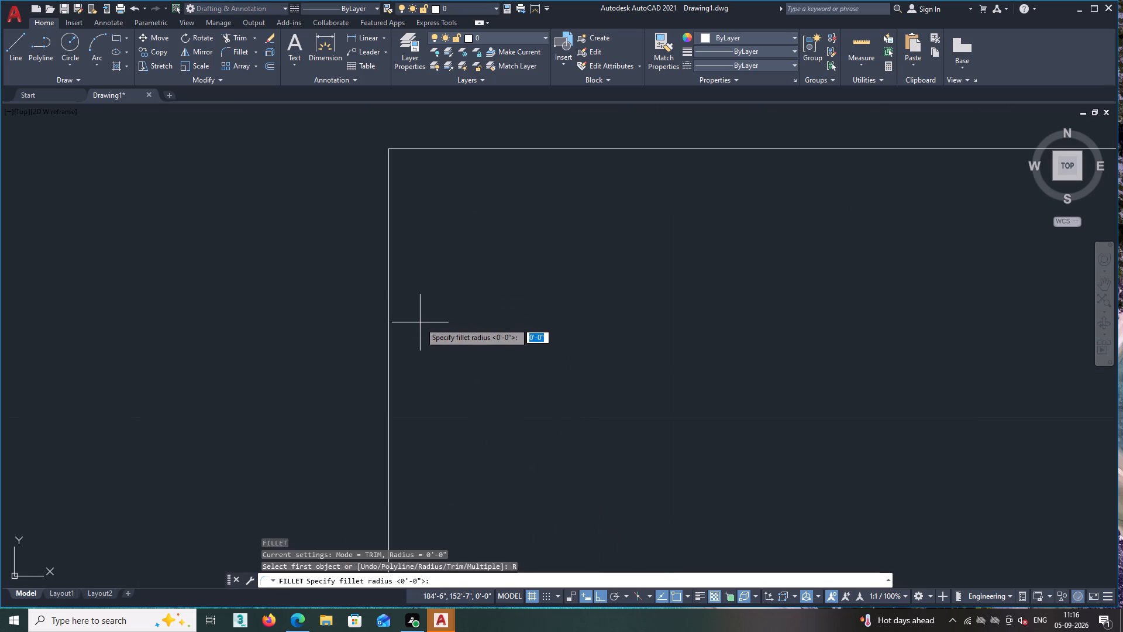
pyautogui.press('3')
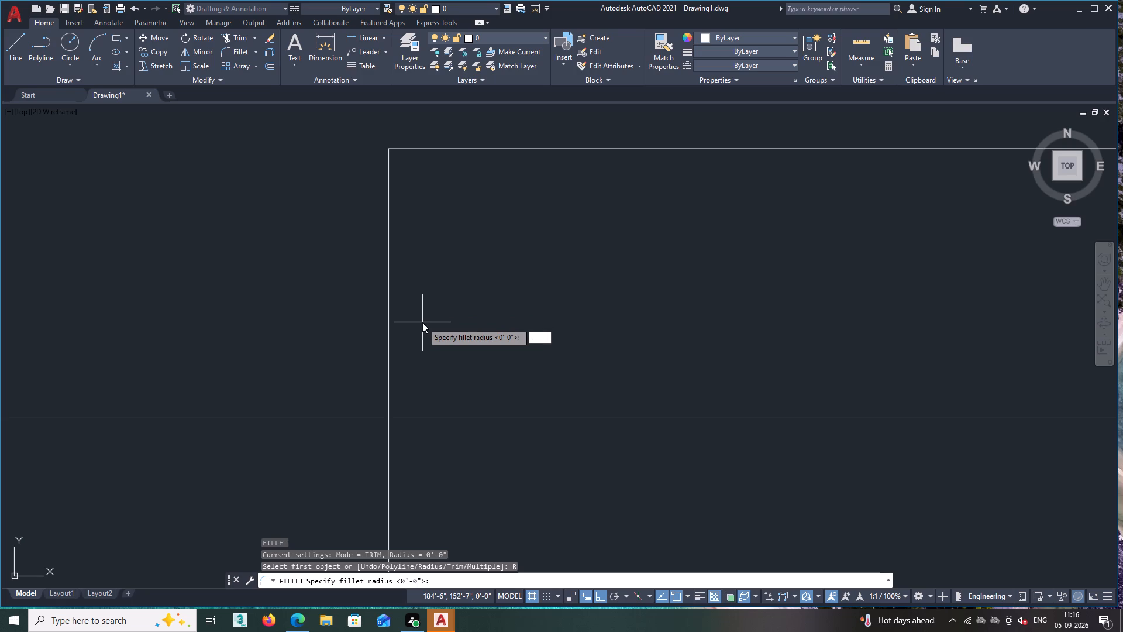
pyautogui.hotkey('shift', '"')
pyautogui.press('Return')
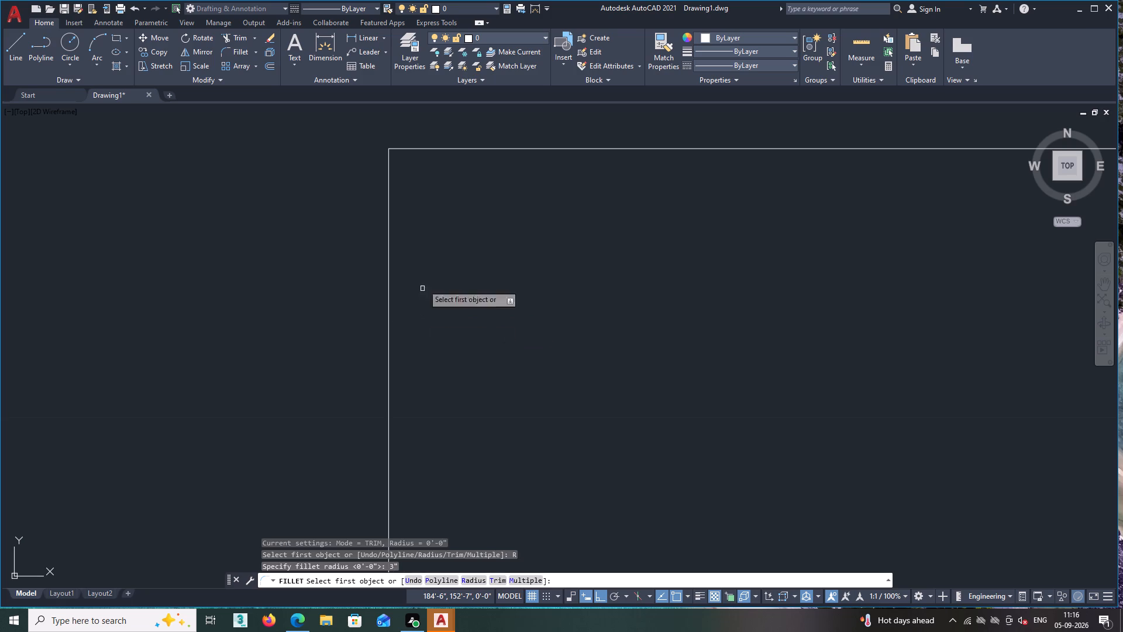
pyautogui.doubleClick(402, 149)
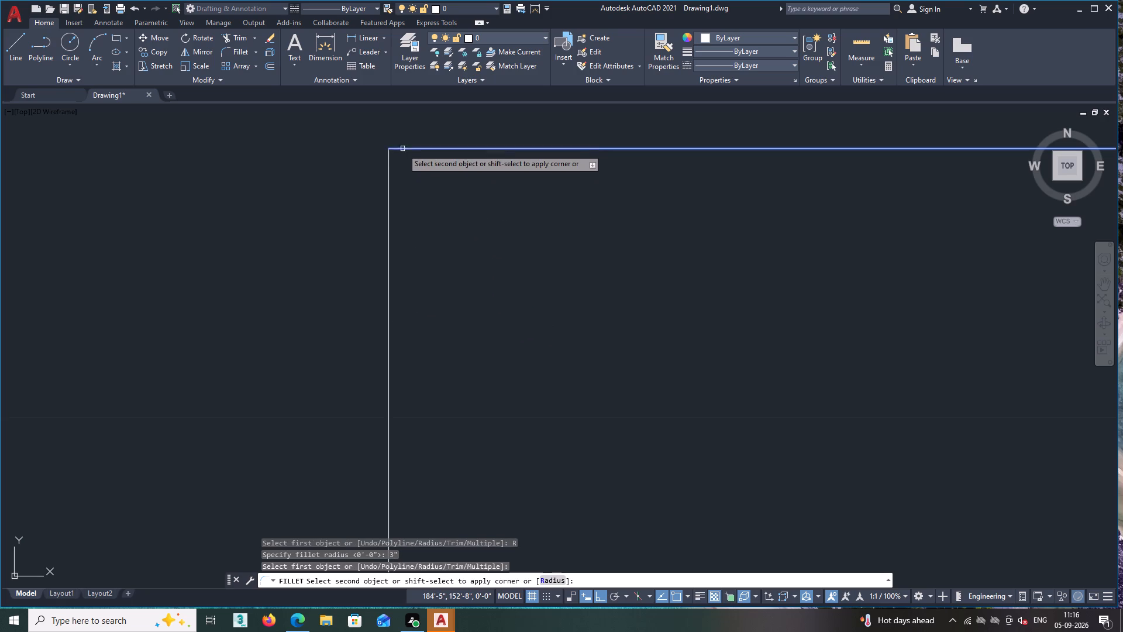
pyautogui.click(390, 167)
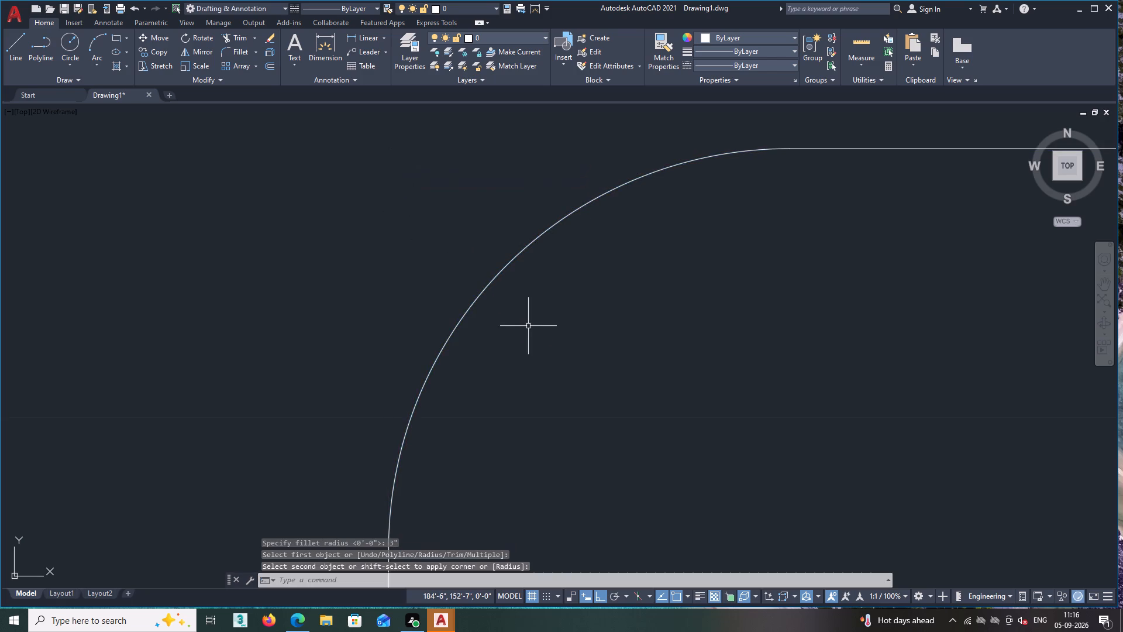
# Fillet the upper-right corner of the left compartment with the same 3" radius.
pyautogui.scroll(-5, 529, 326)
pyautogui.scroll(-1, 602, 383)
pyautogui.scroll(1, 682, 402)
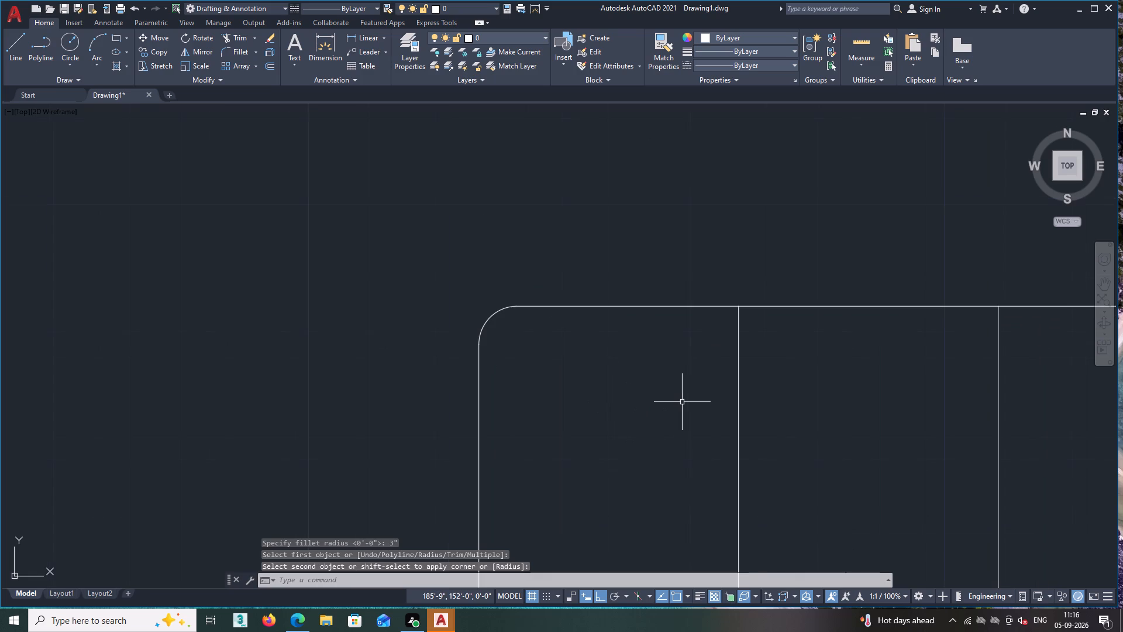
pyautogui.press('space')
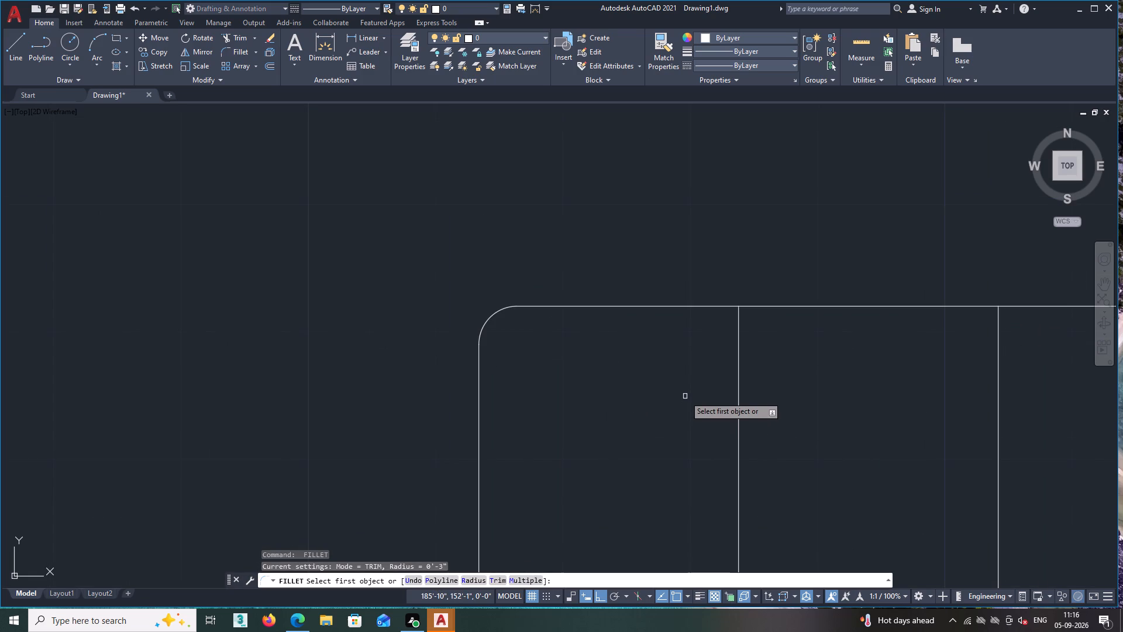
pyautogui.press('space')
pyautogui.press('space')
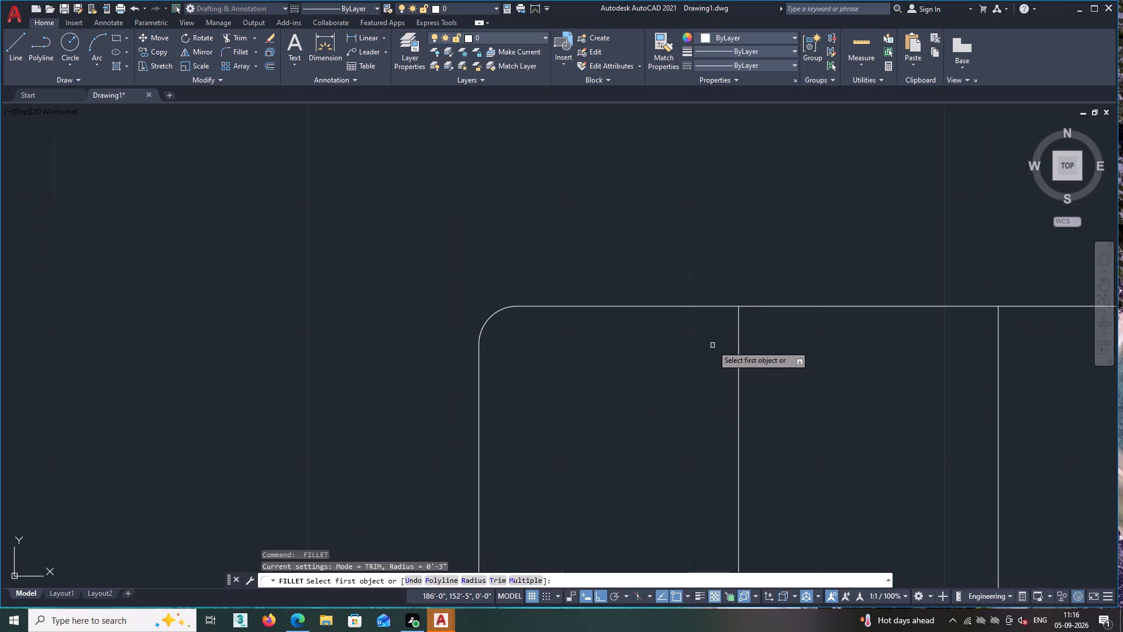
pyautogui.click(719, 307)
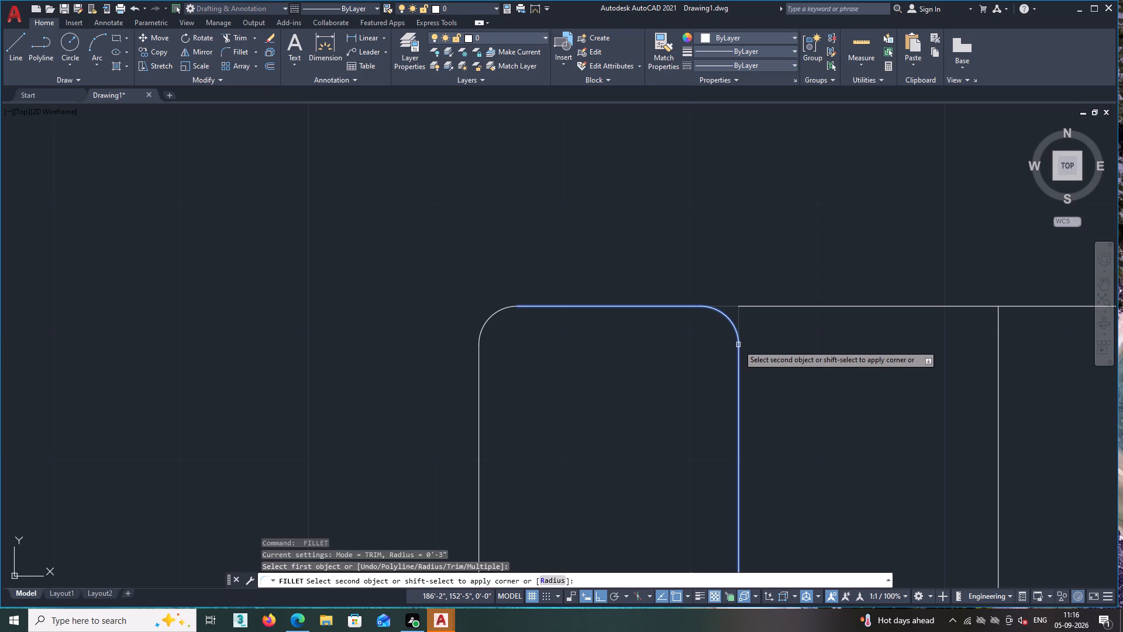
pyautogui.click(738, 345)
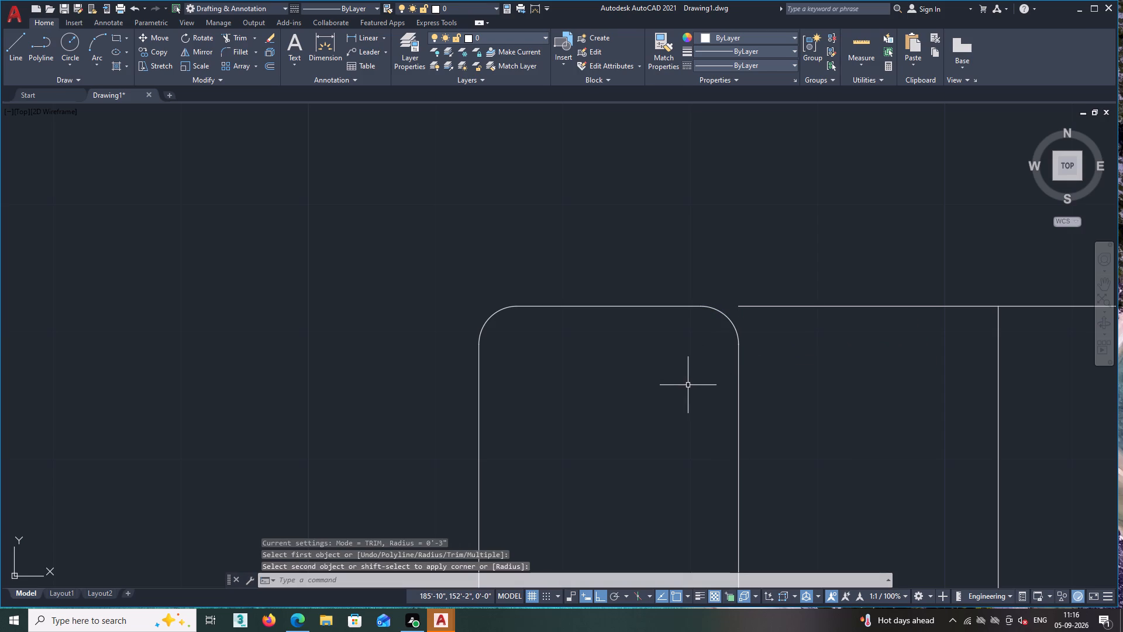
# Fillet the upper-left corner of the middle compartment against the shared vertical line, using the 3" radius.
pyautogui.moveTo(678, 393); pyautogui.dragTo(613, 310, button='middle')
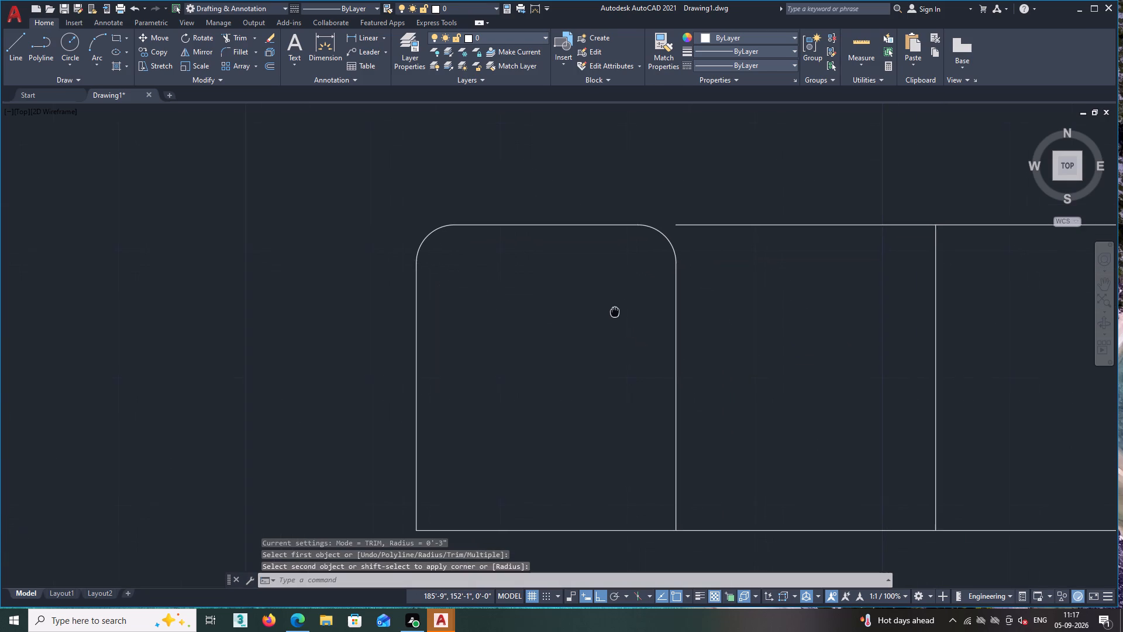
pyautogui.moveTo(613, 310); pyautogui.dragTo(613, 309, button='middle')
pyautogui.press('space')
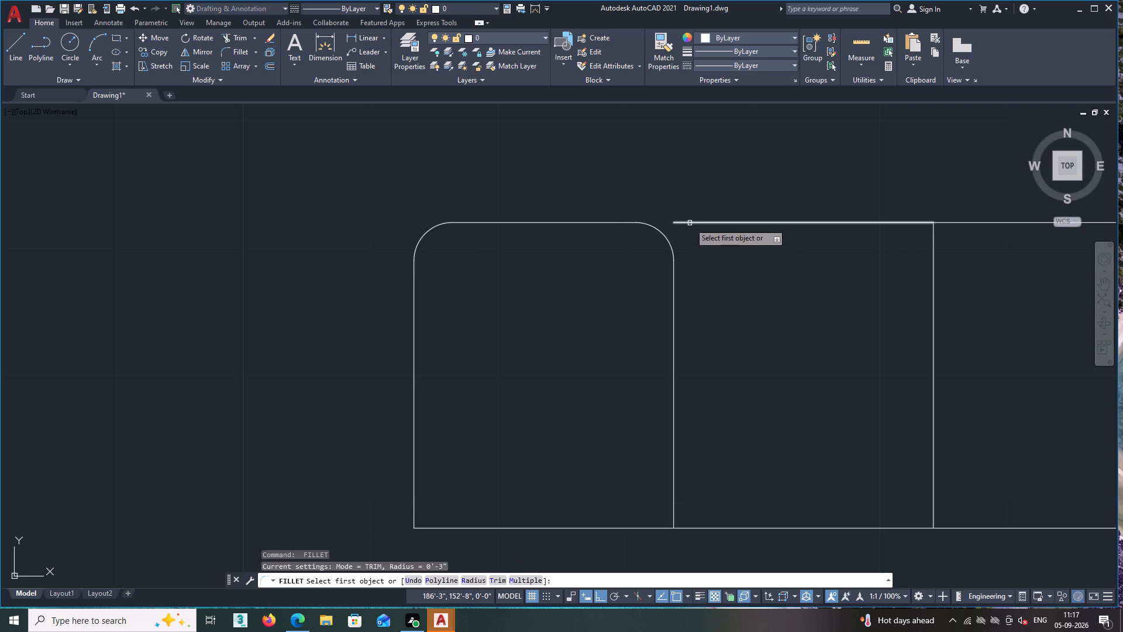
pyautogui.doubleClick(688, 222)
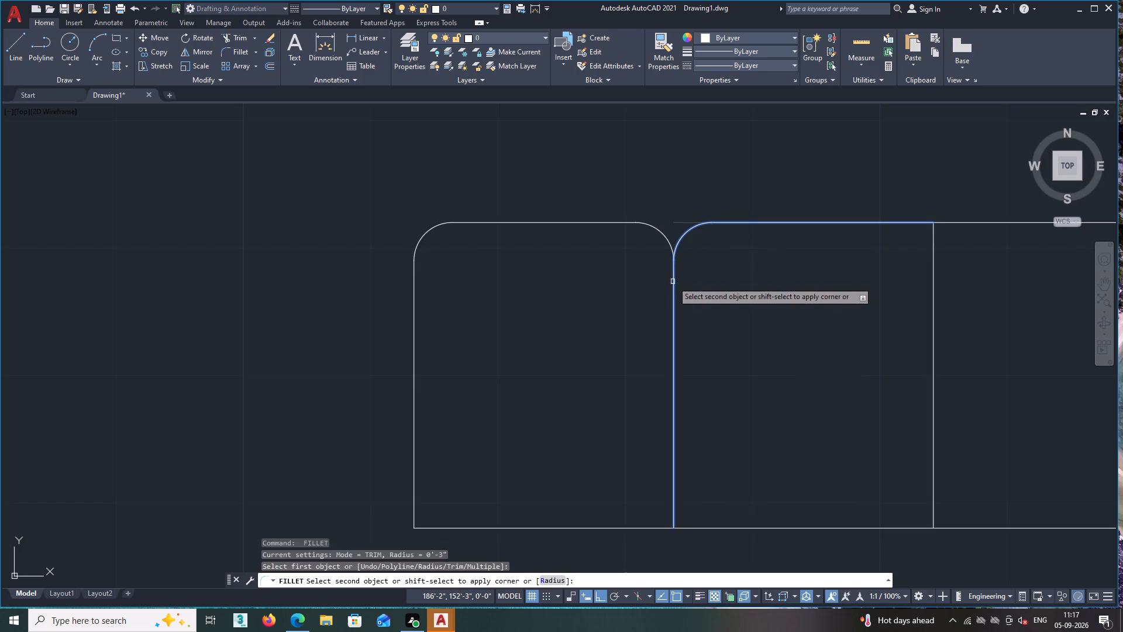
pyautogui.click(674, 282)
# Fillet the upper-right corner of the middle compartment against the second shared vertical line, using the 3" radius.
pyautogui.scroll(-2, 782, 280)
pyautogui.moveTo(783, 283); pyautogui.dragTo(759, 288, button='middle')
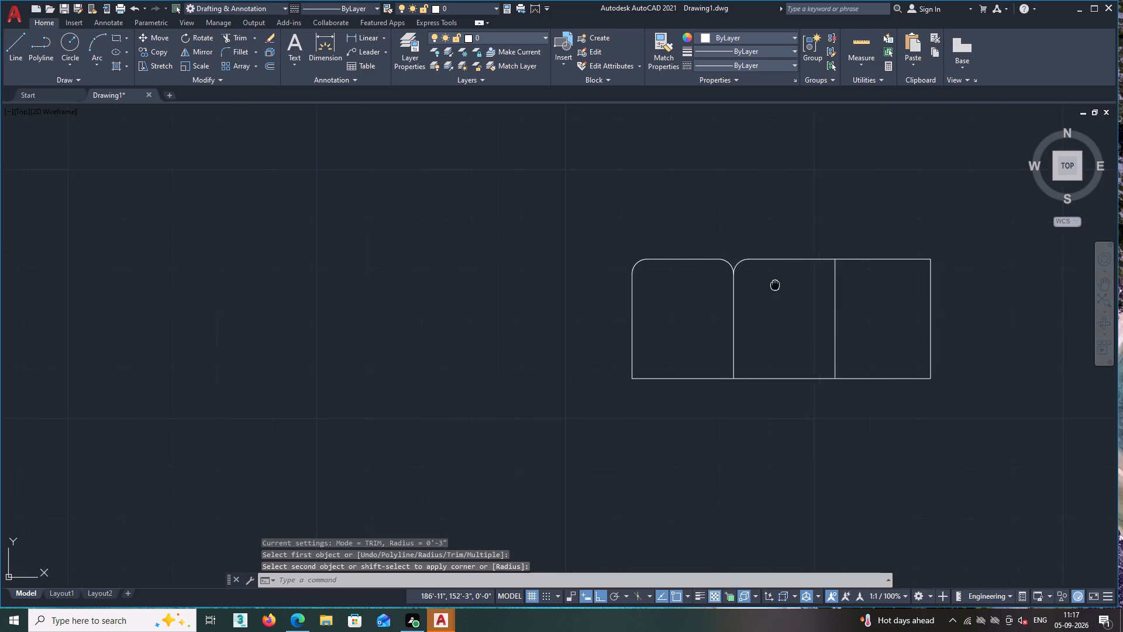
pyautogui.moveTo(759, 288); pyautogui.dragTo(602, 277, button='middle')
pyautogui.press('space')
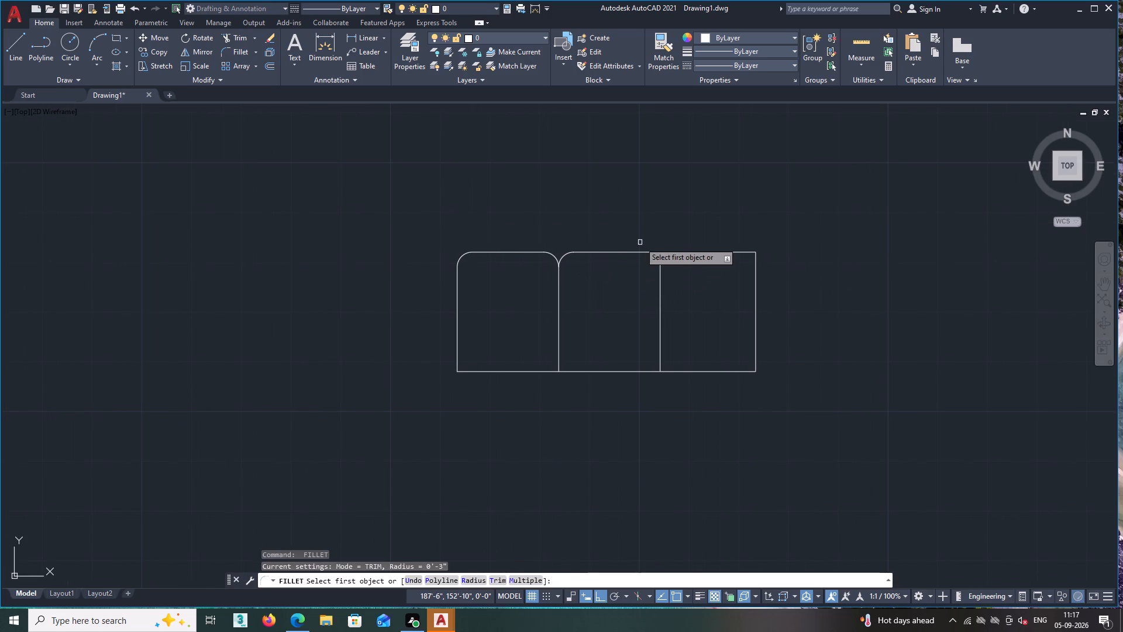
pyautogui.click(640, 253)
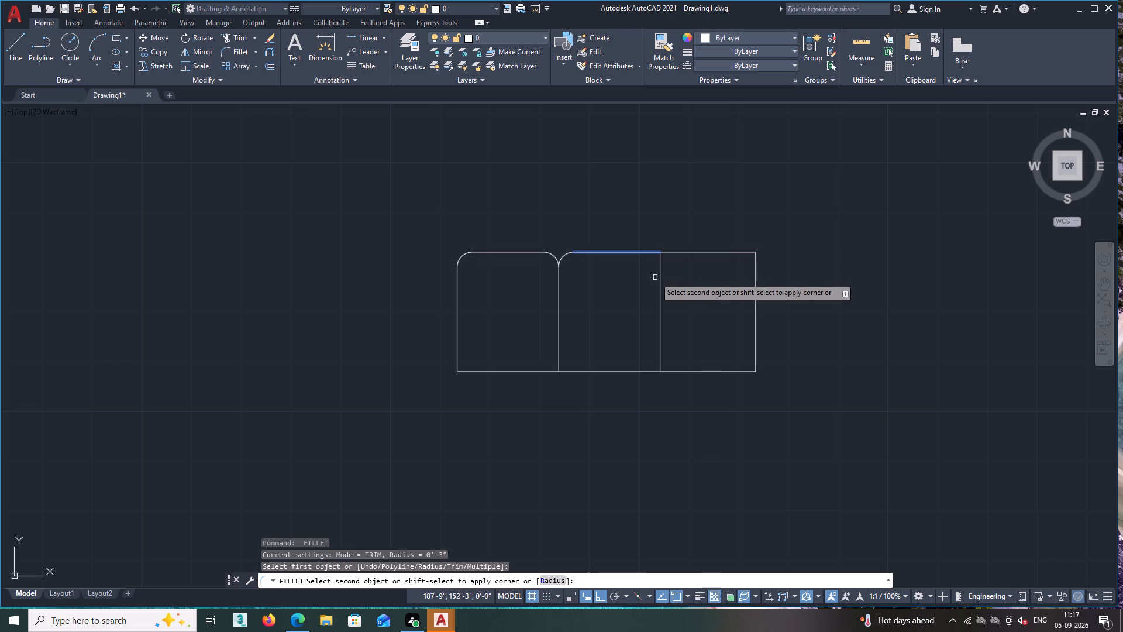
pyautogui.click(659, 281)
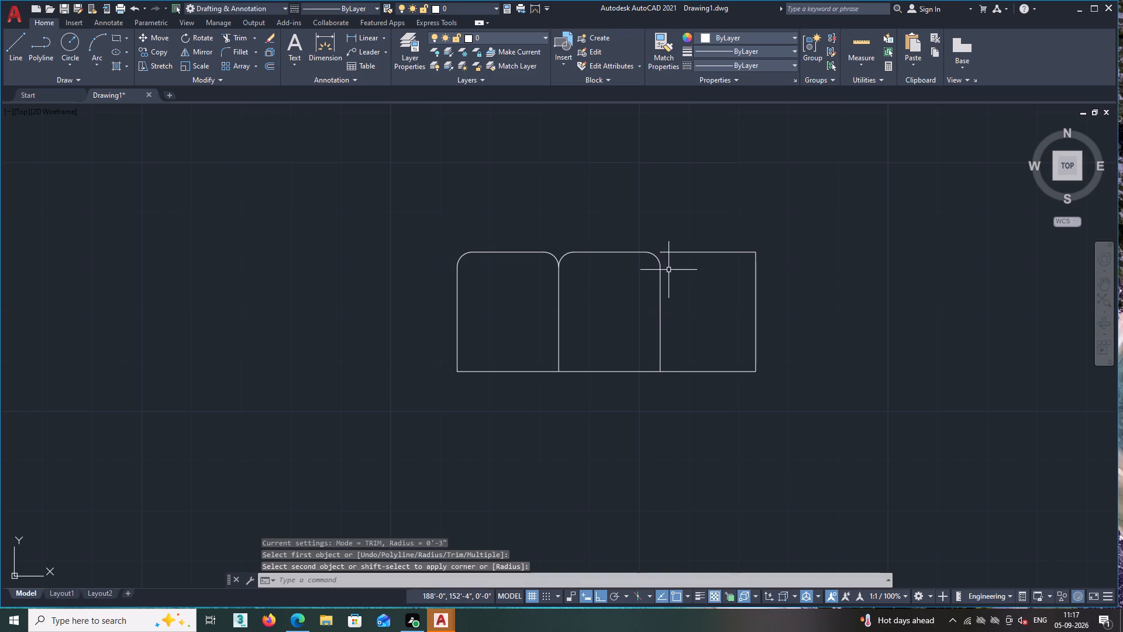
# Fillet both upper corners of the right compartment with the same 3" radius.
pyautogui.press('space')
pyautogui.click(680, 252)
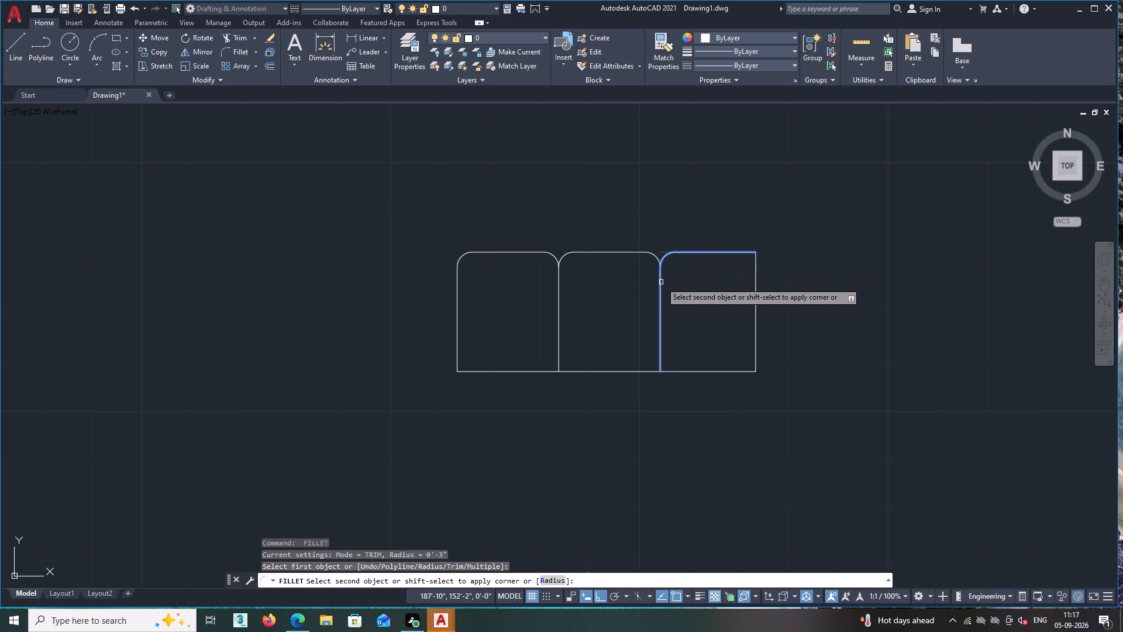
pyautogui.click(661, 282)
pyautogui.press('space')
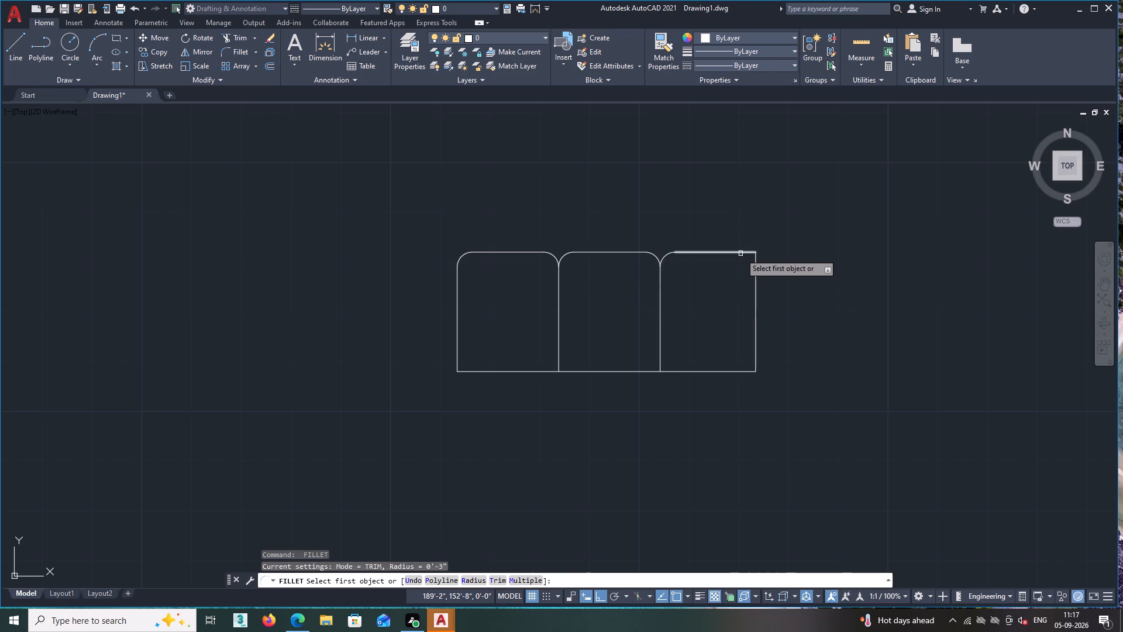
pyautogui.click(740, 253)
pyautogui.click(756, 280)
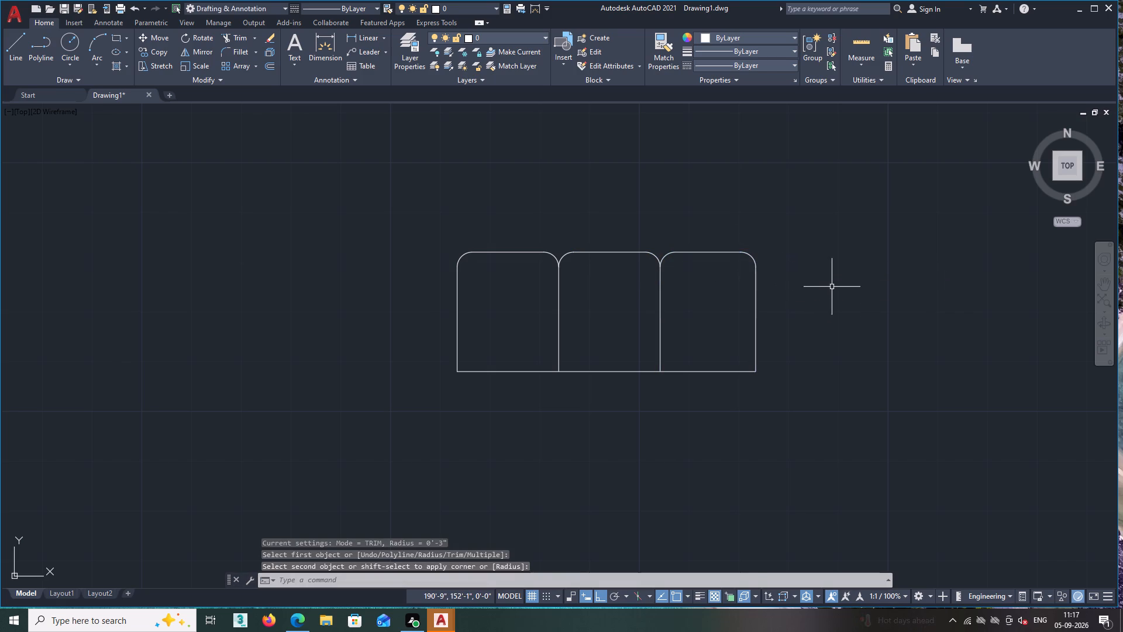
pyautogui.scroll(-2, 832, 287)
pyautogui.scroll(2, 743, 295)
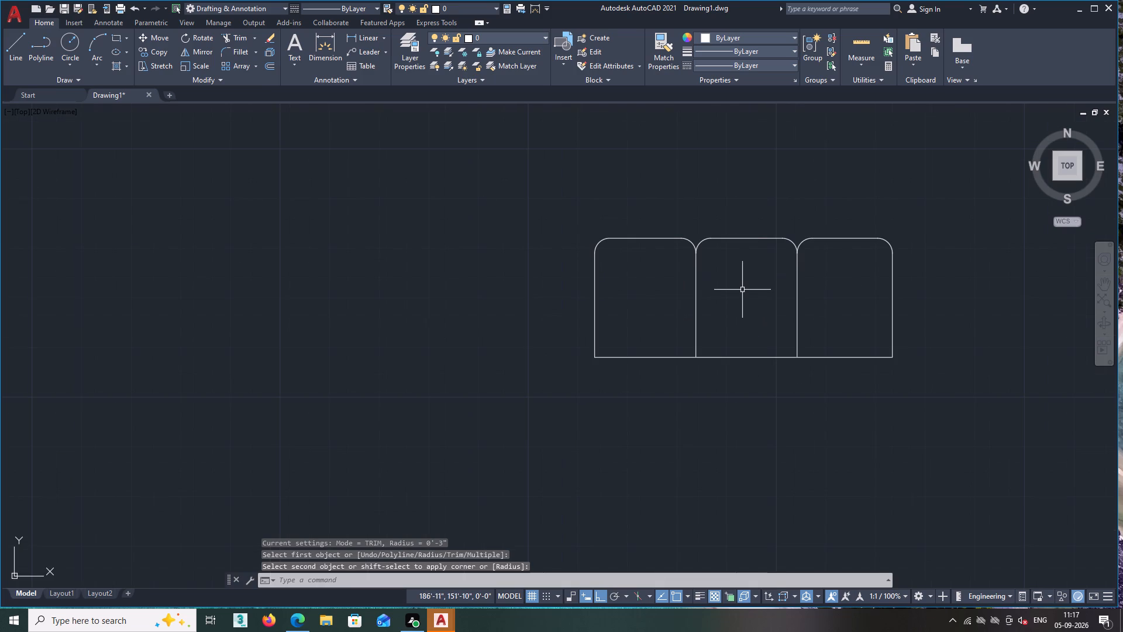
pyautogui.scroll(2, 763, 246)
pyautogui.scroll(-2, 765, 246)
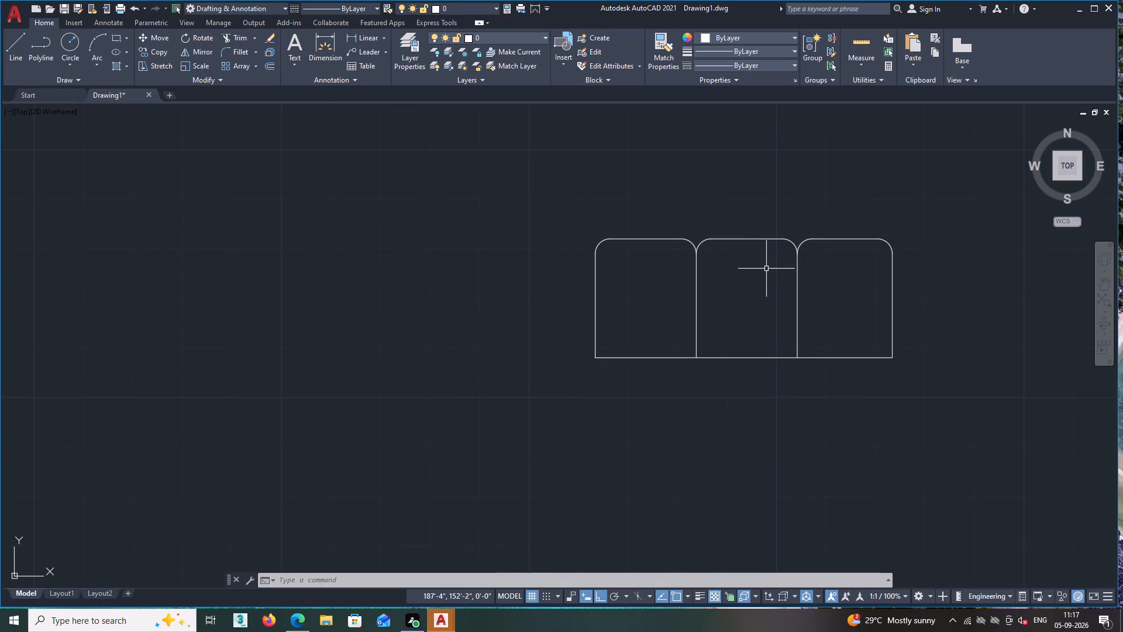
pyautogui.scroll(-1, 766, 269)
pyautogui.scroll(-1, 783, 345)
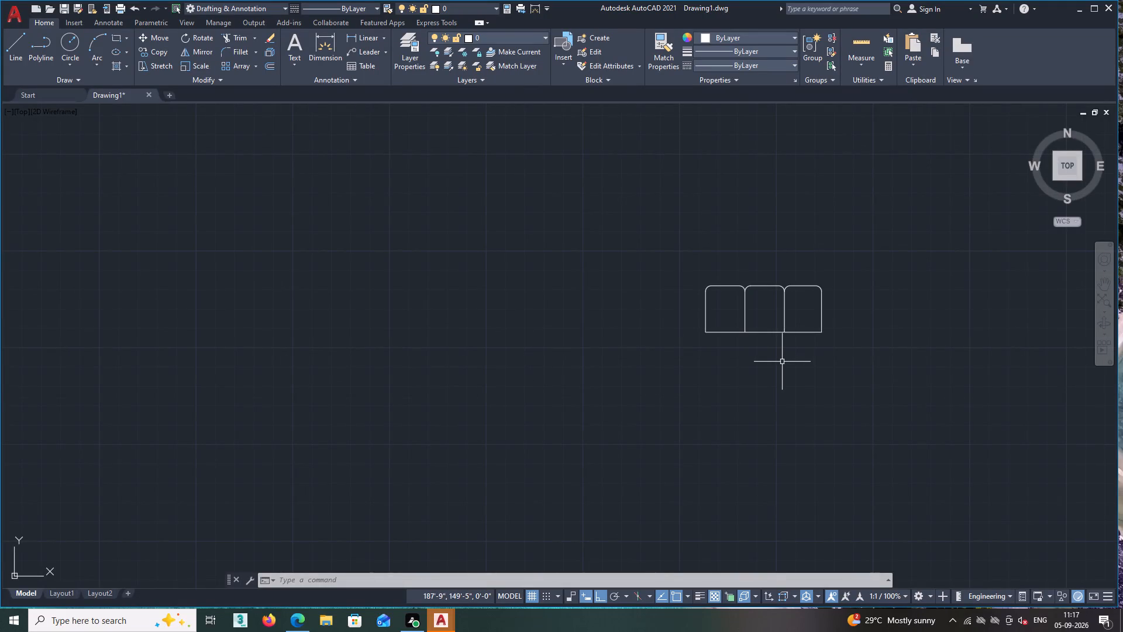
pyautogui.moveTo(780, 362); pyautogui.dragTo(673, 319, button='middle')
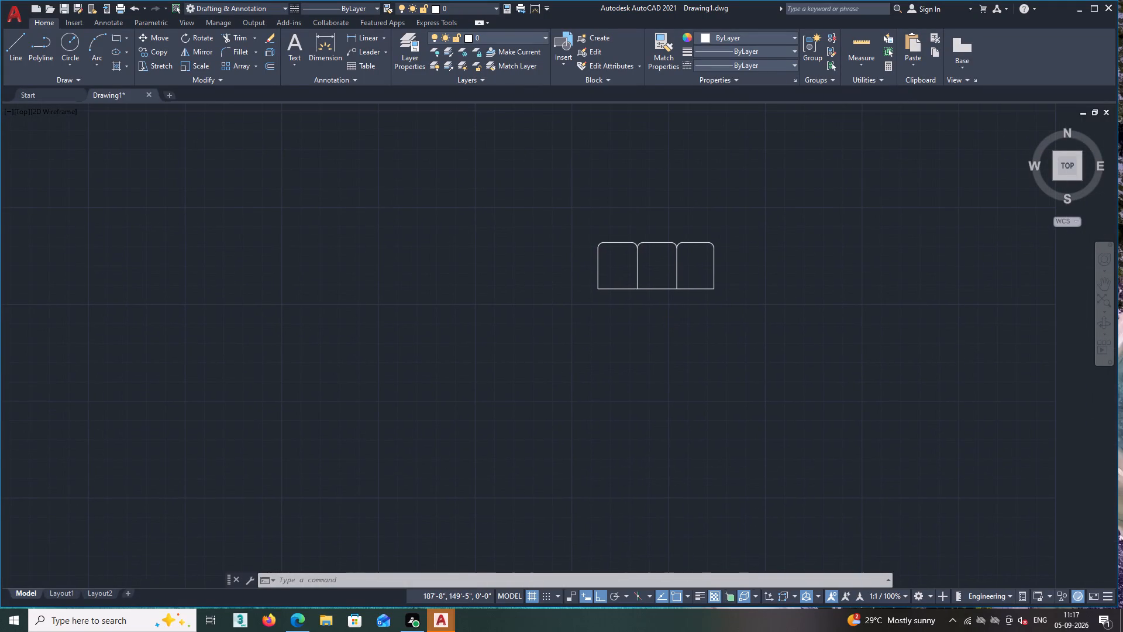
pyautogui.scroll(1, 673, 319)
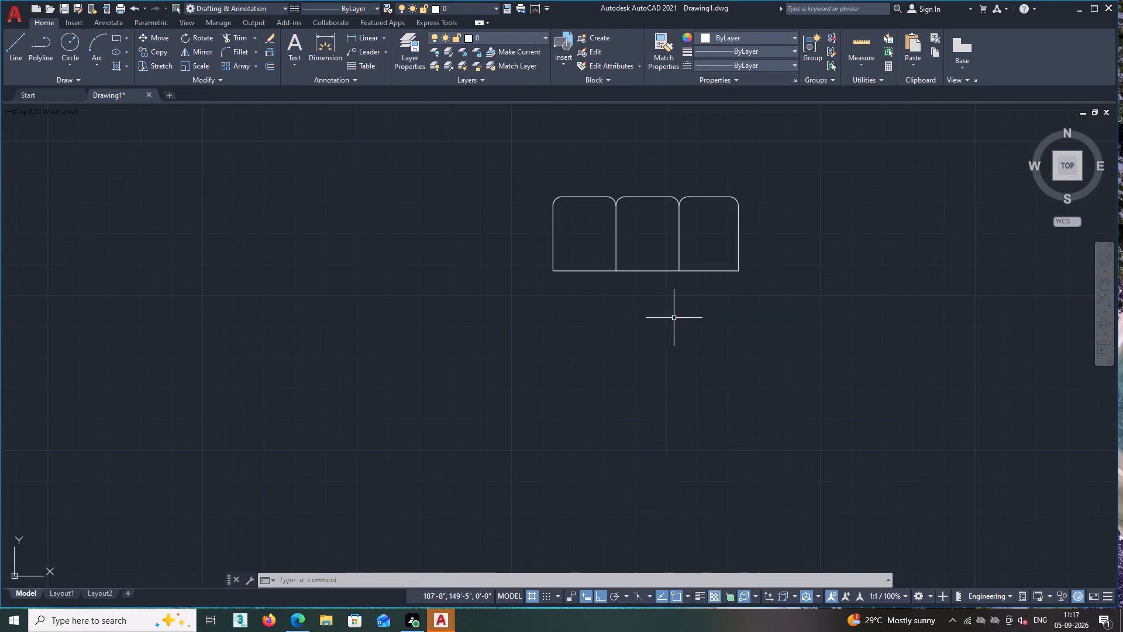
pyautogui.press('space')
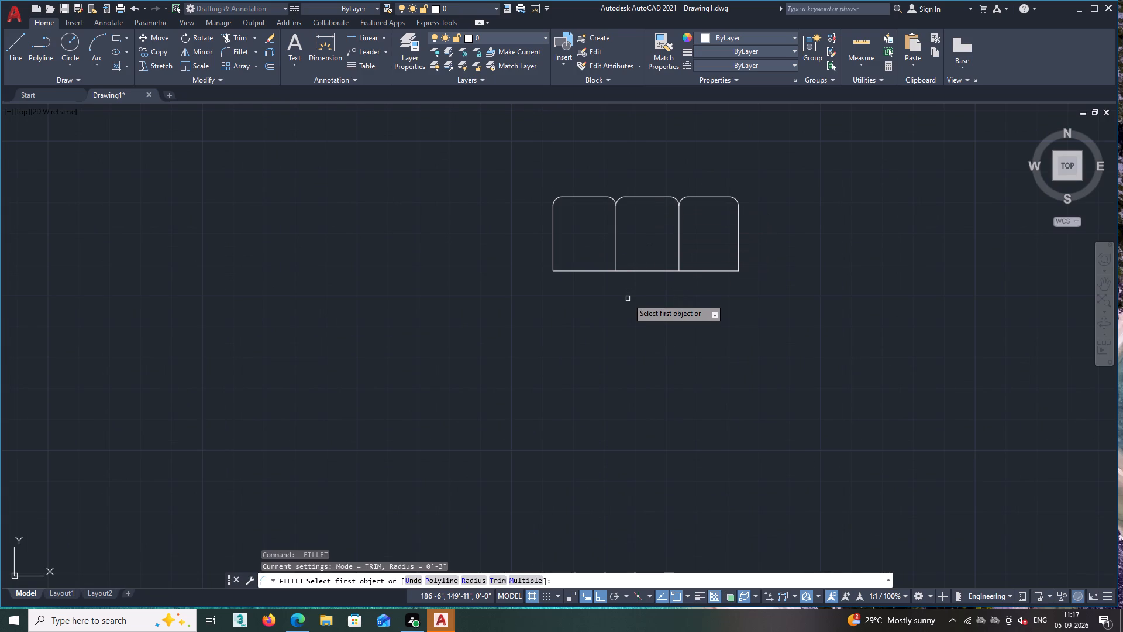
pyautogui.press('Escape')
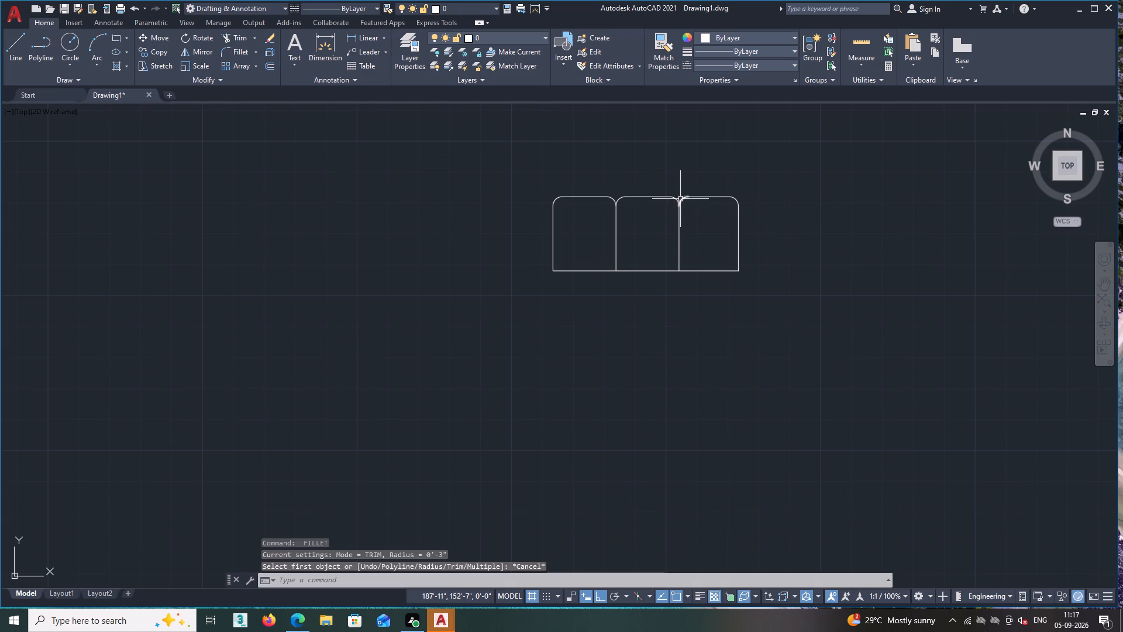
# Join all the lines and corner arcs of the three-compartment object, including both inner dividers and the bottom line.
pyautogui.click(677, 199)
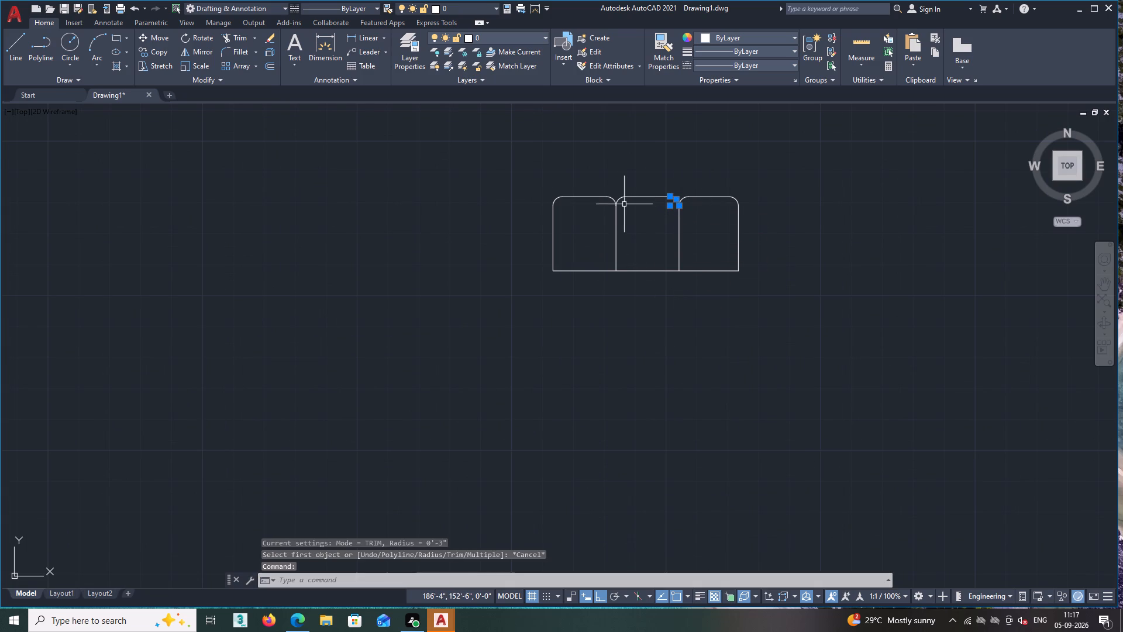
pyautogui.click(619, 199)
pyautogui.click(613, 199)
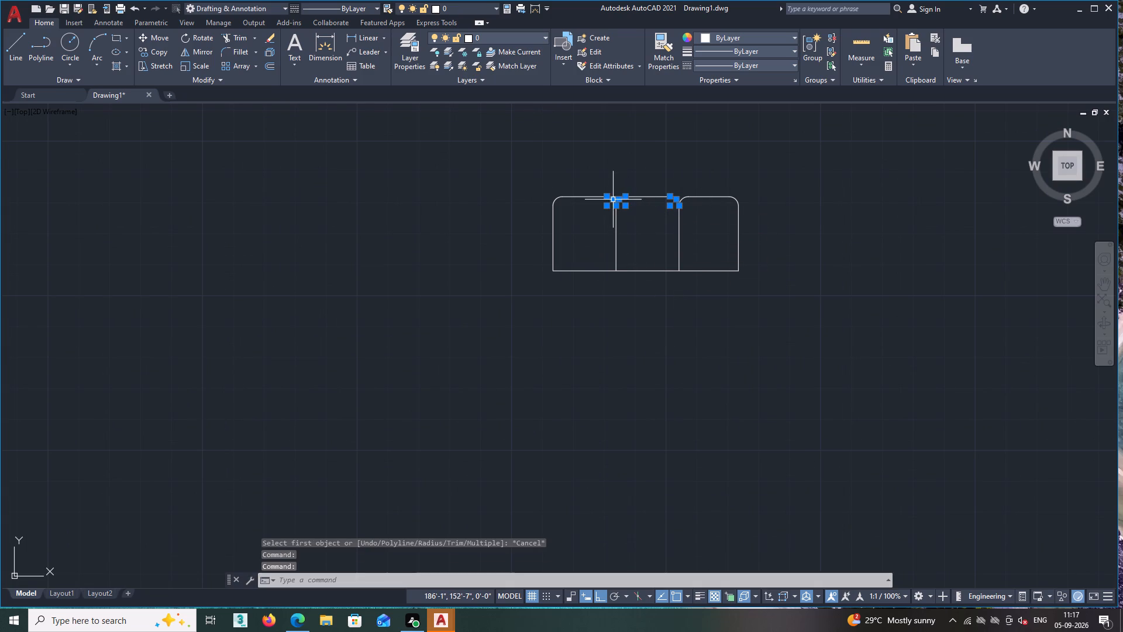
pyautogui.click(554, 201)
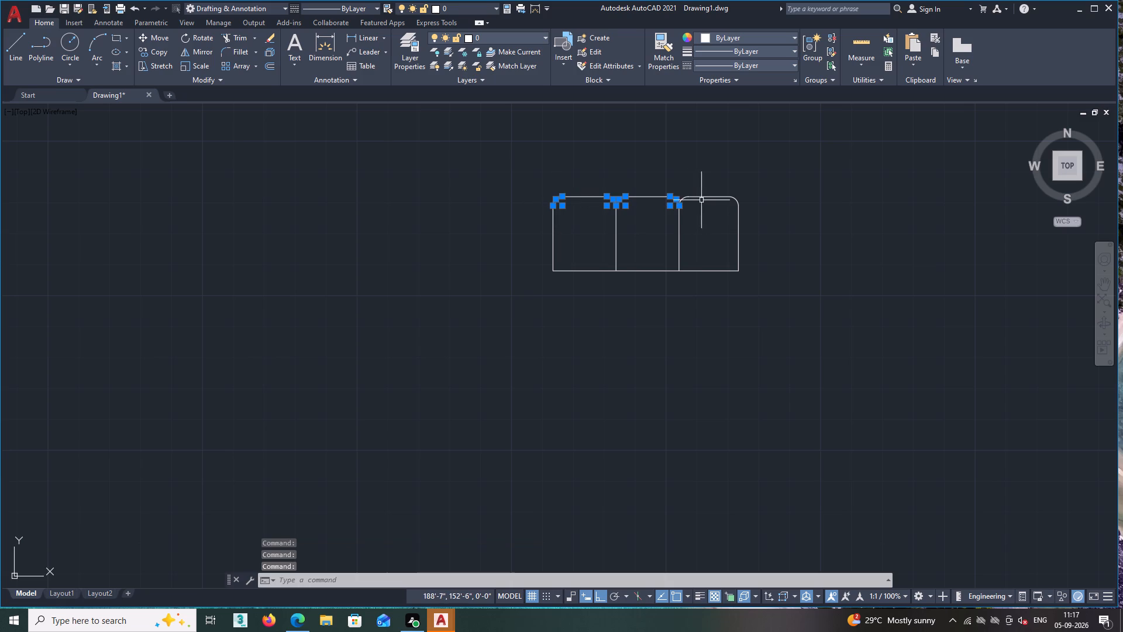
pyautogui.click(684, 198)
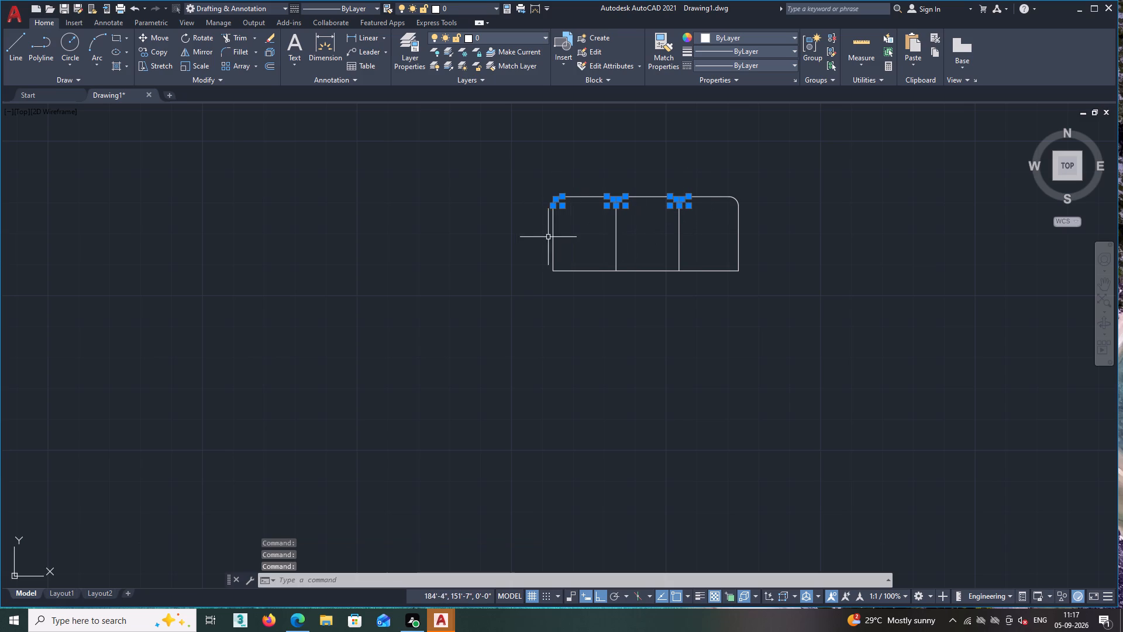
pyautogui.click(554, 237)
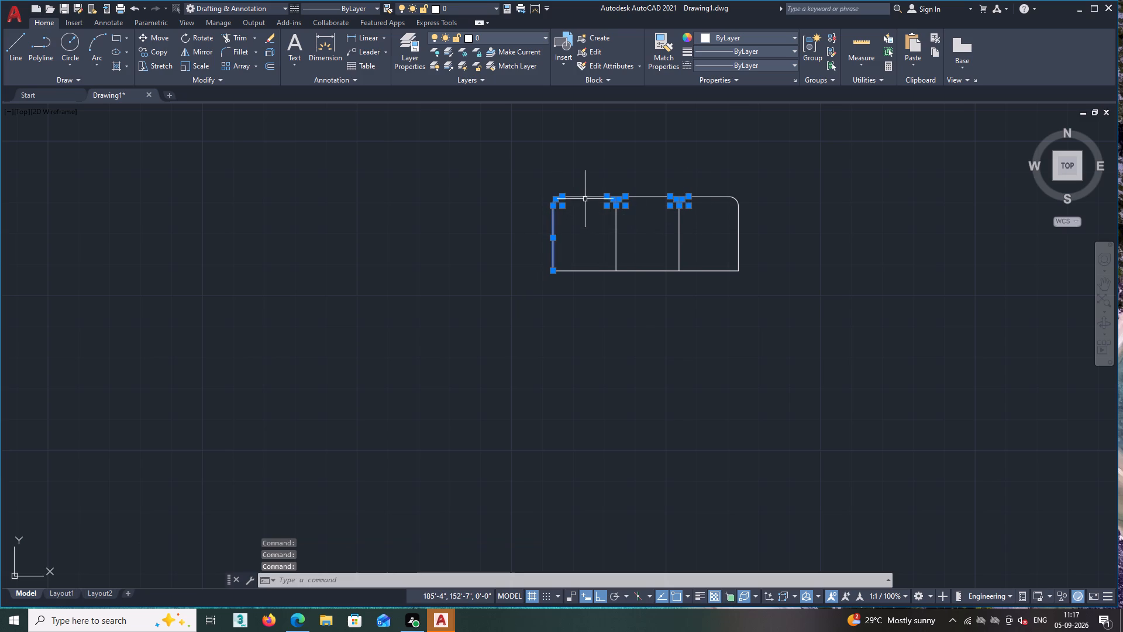
pyautogui.click(585, 197)
pyautogui.click(615, 232)
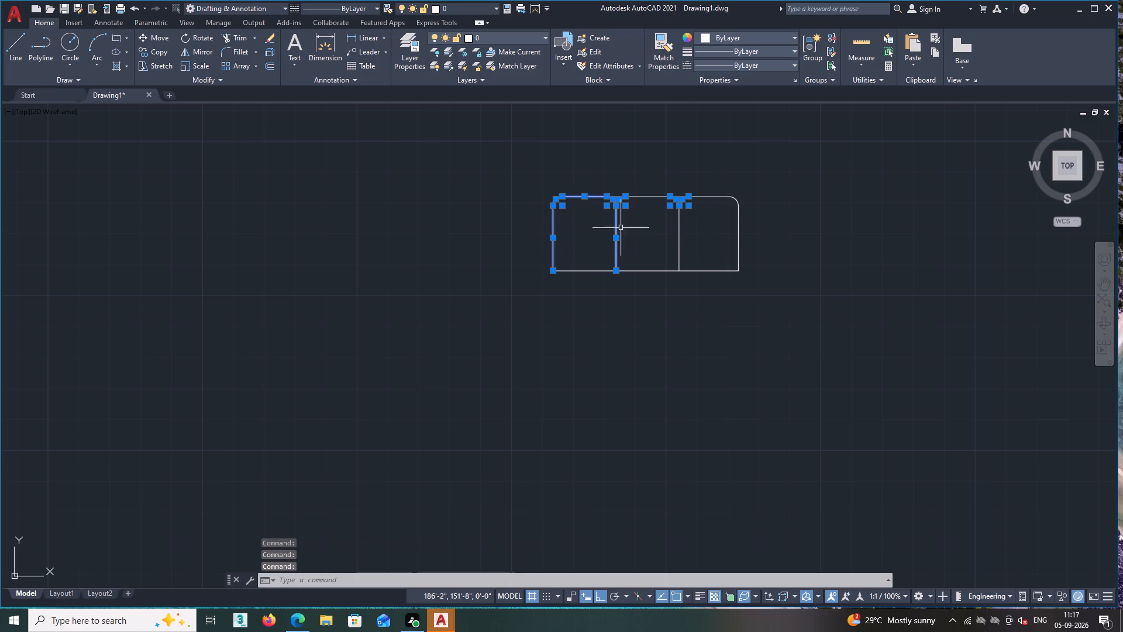
pyautogui.click(646, 197)
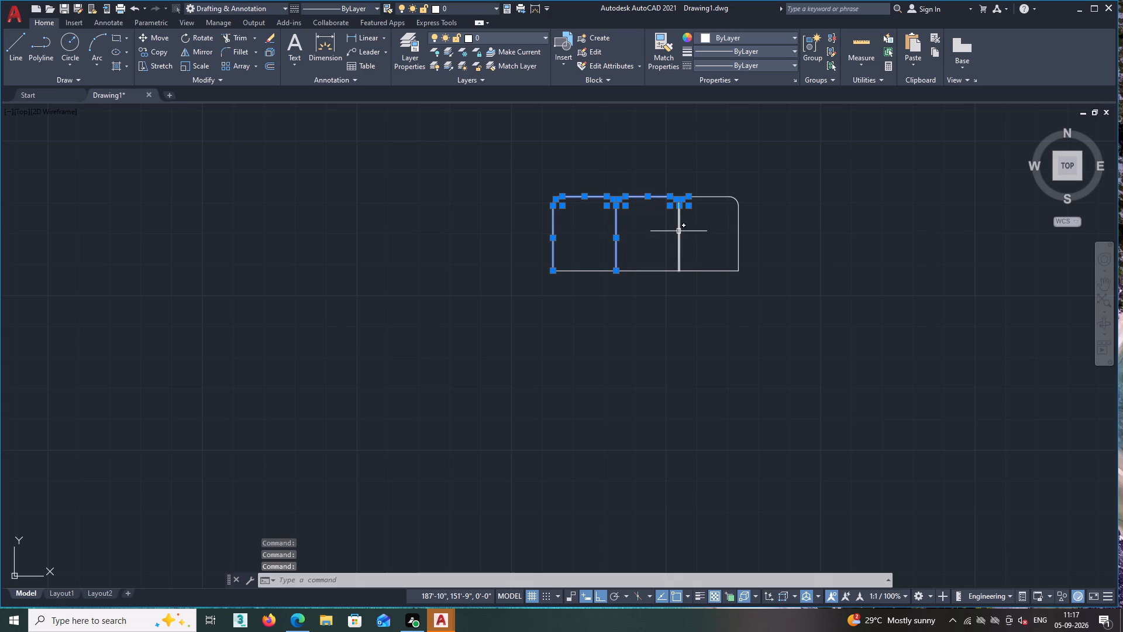
pyautogui.click(678, 231)
pyautogui.click(708, 195)
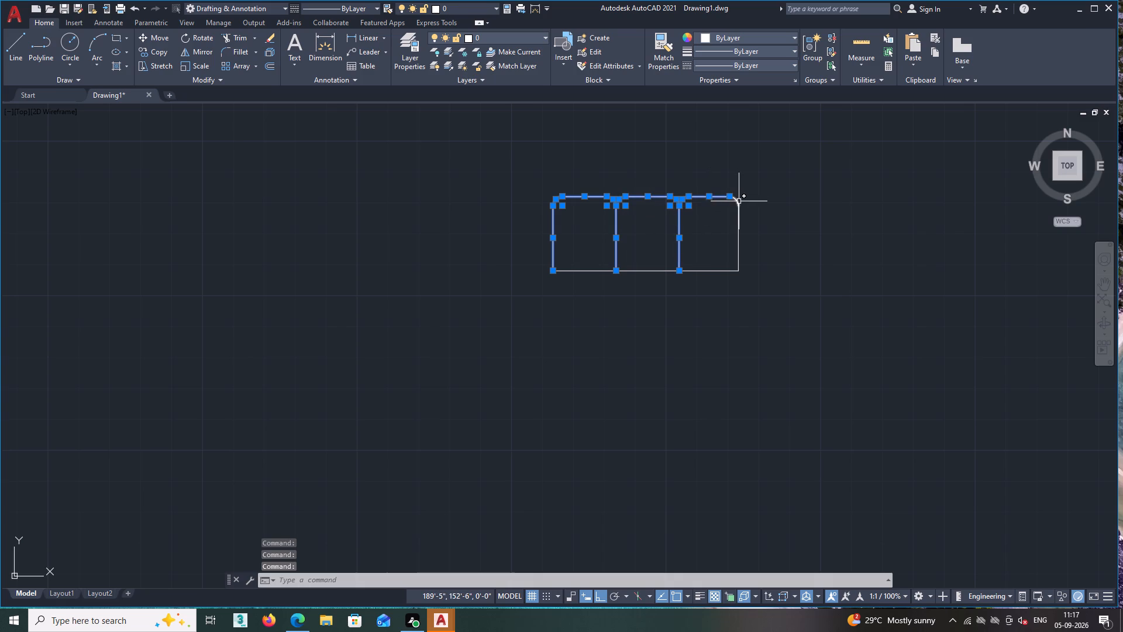
pyautogui.click(737, 203)
pyautogui.click(737, 225)
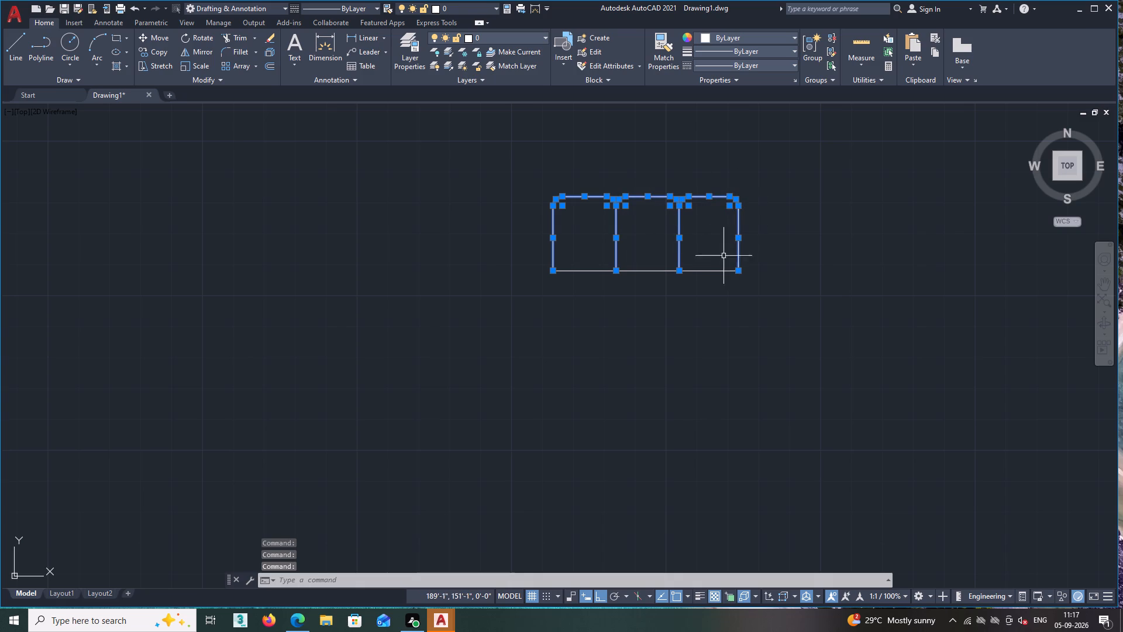
pyautogui.click(698, 272)
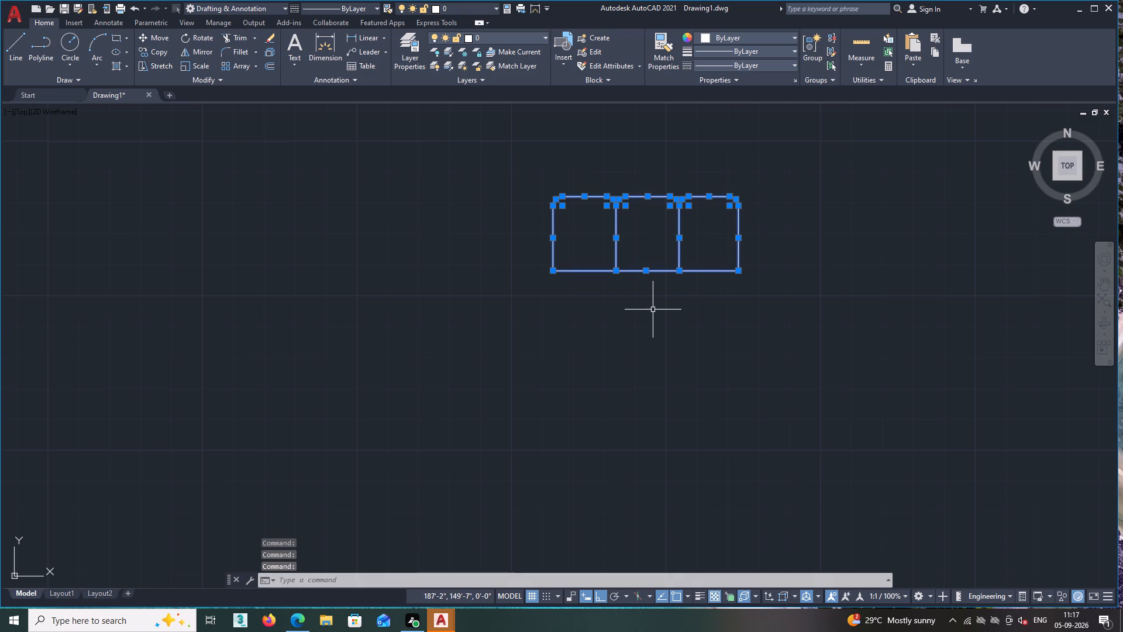
pyautogui.press('j')
pyautogui.press('Return')
pyautogui.click(623, 198)
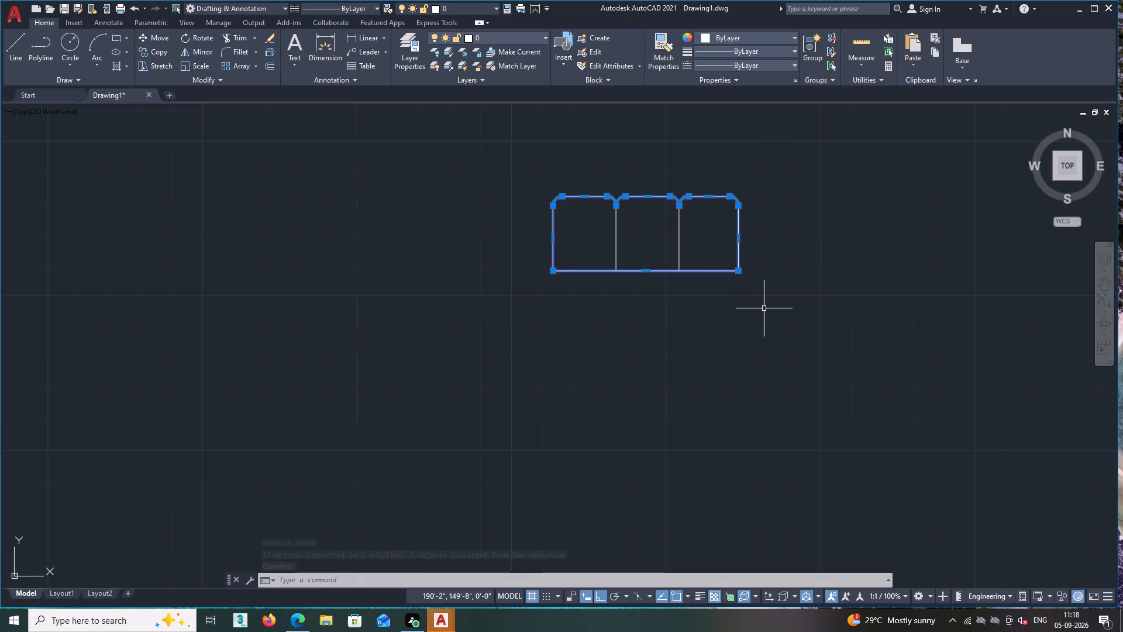
pyautogui.press('Escape')
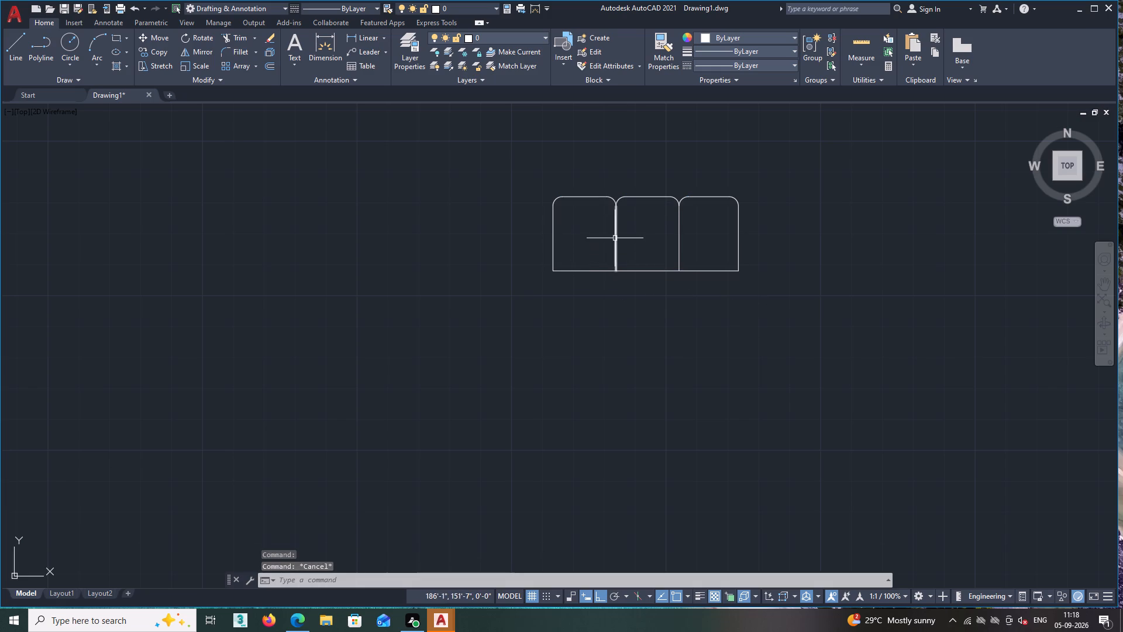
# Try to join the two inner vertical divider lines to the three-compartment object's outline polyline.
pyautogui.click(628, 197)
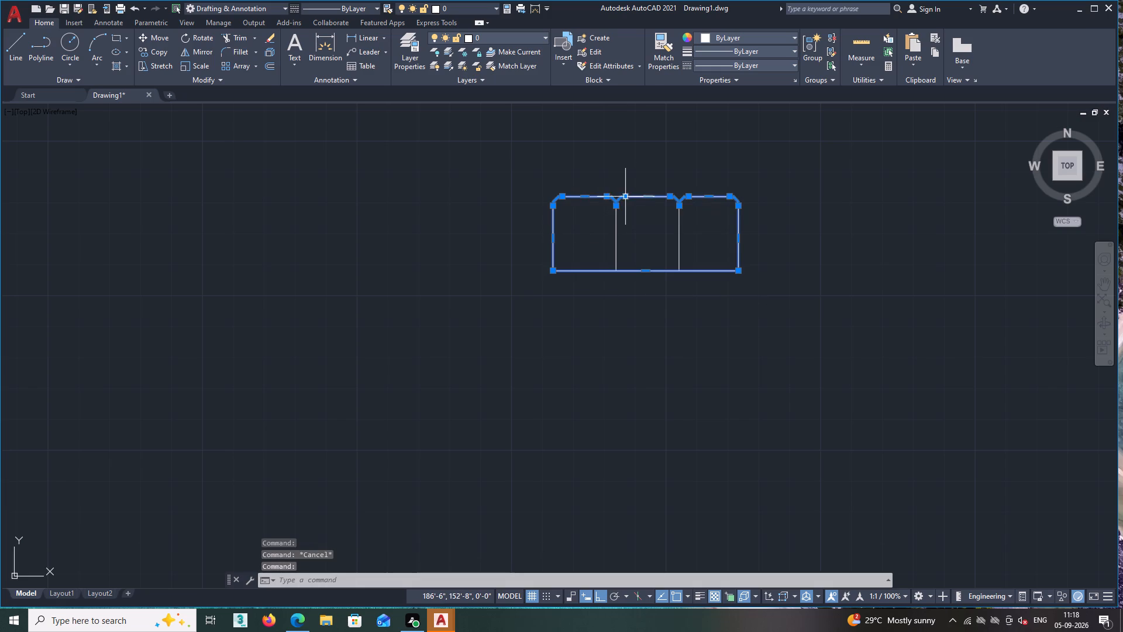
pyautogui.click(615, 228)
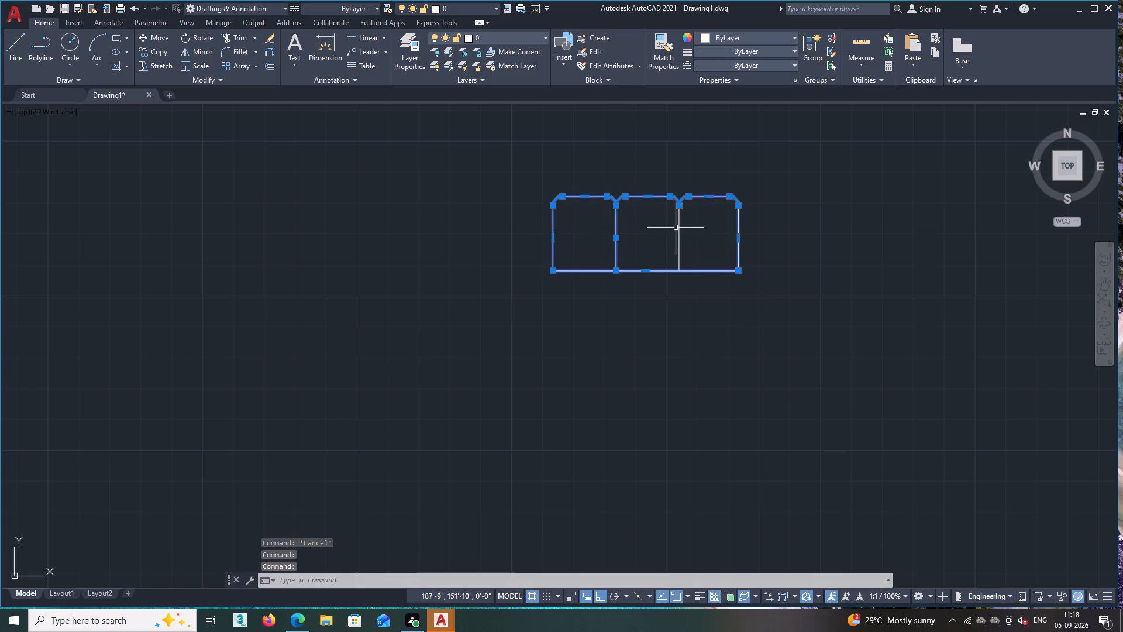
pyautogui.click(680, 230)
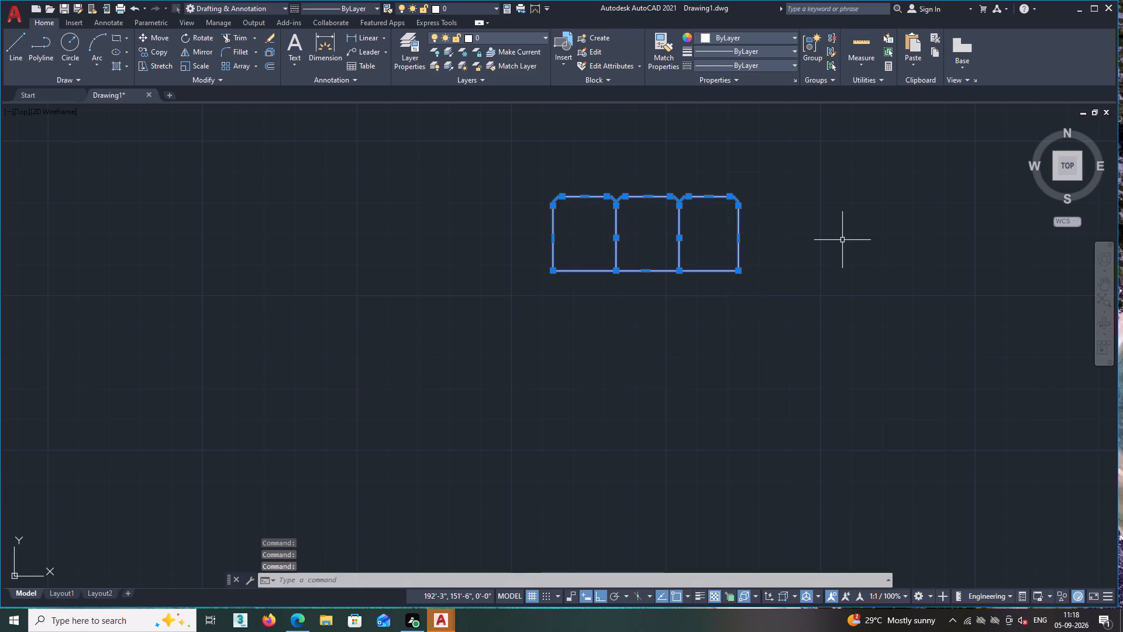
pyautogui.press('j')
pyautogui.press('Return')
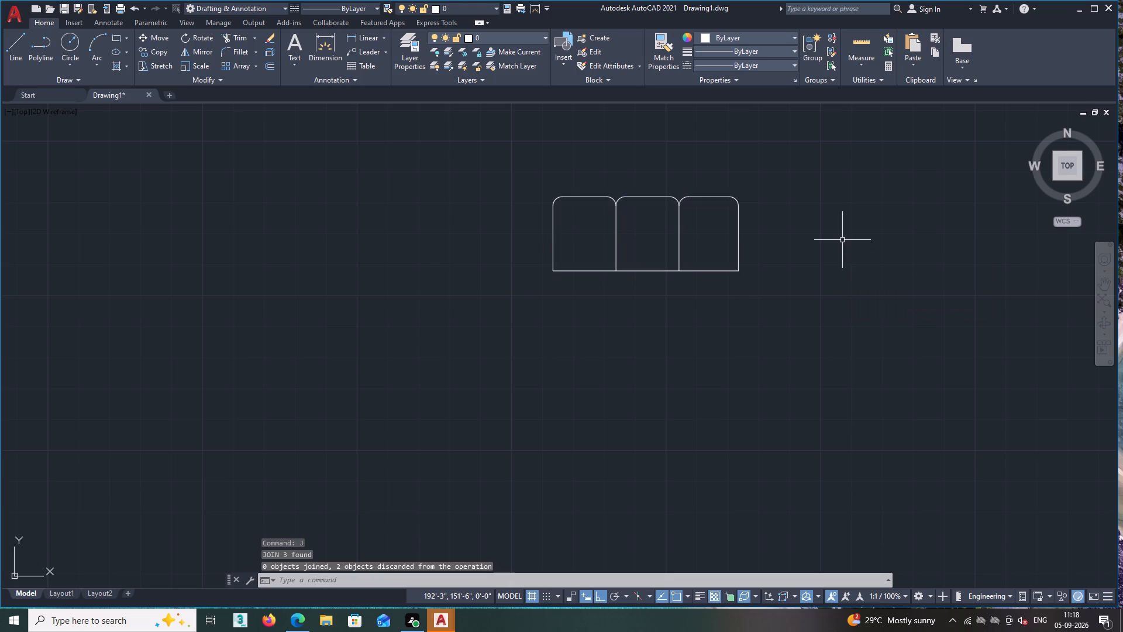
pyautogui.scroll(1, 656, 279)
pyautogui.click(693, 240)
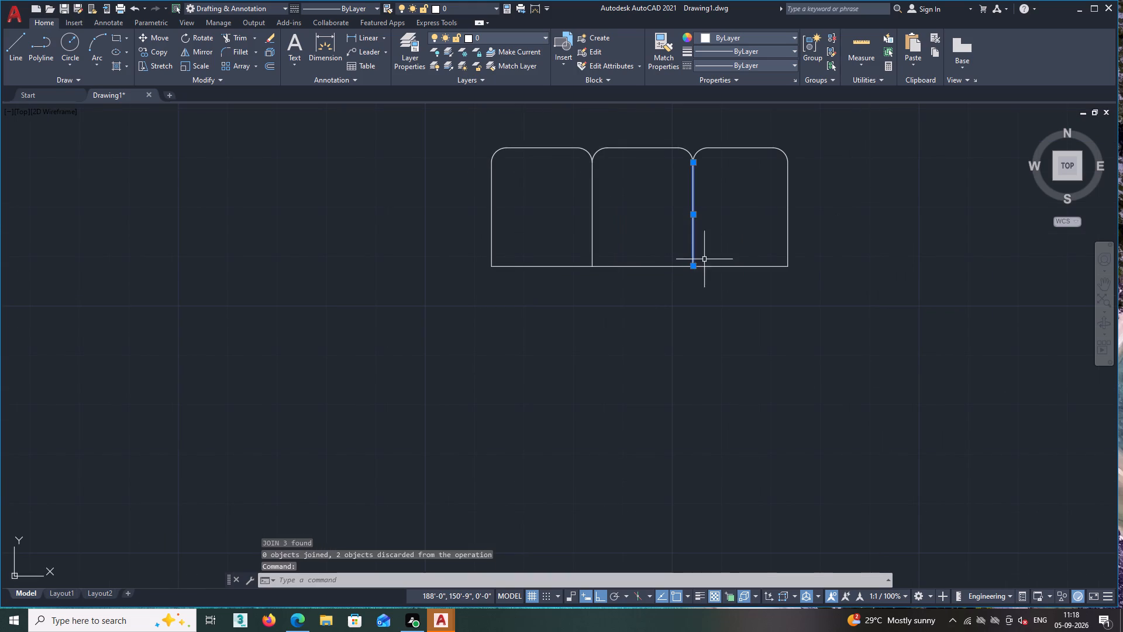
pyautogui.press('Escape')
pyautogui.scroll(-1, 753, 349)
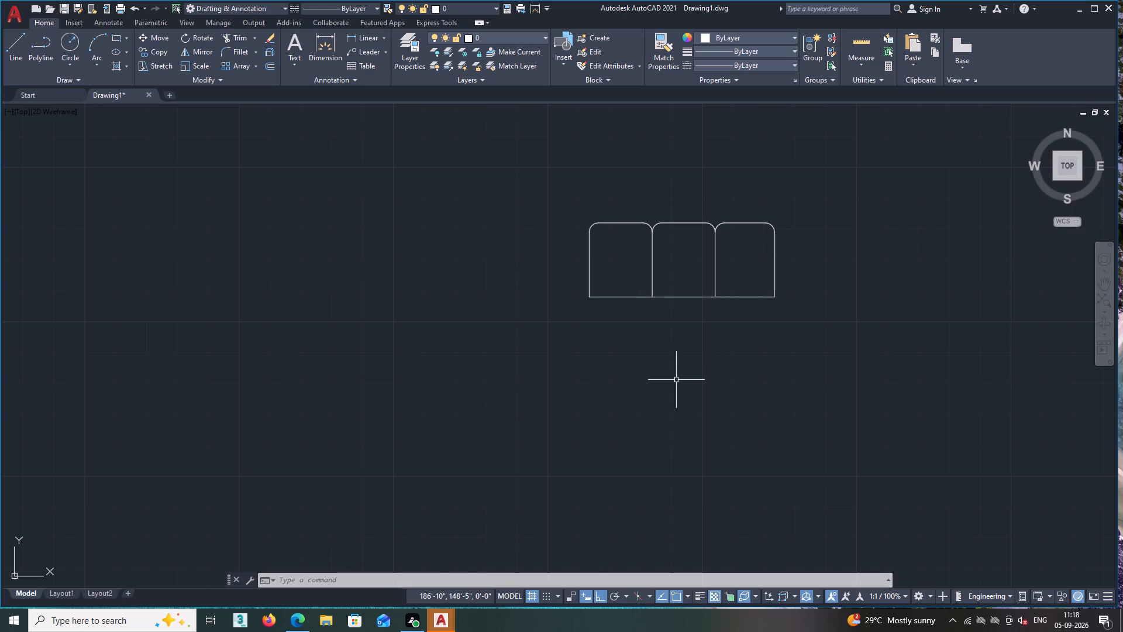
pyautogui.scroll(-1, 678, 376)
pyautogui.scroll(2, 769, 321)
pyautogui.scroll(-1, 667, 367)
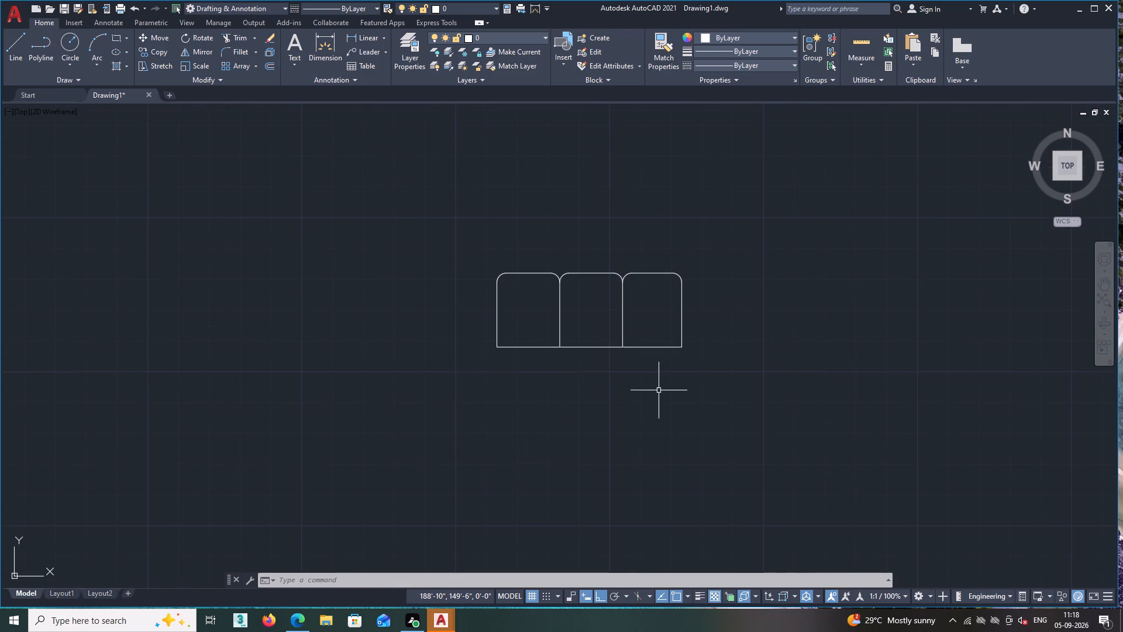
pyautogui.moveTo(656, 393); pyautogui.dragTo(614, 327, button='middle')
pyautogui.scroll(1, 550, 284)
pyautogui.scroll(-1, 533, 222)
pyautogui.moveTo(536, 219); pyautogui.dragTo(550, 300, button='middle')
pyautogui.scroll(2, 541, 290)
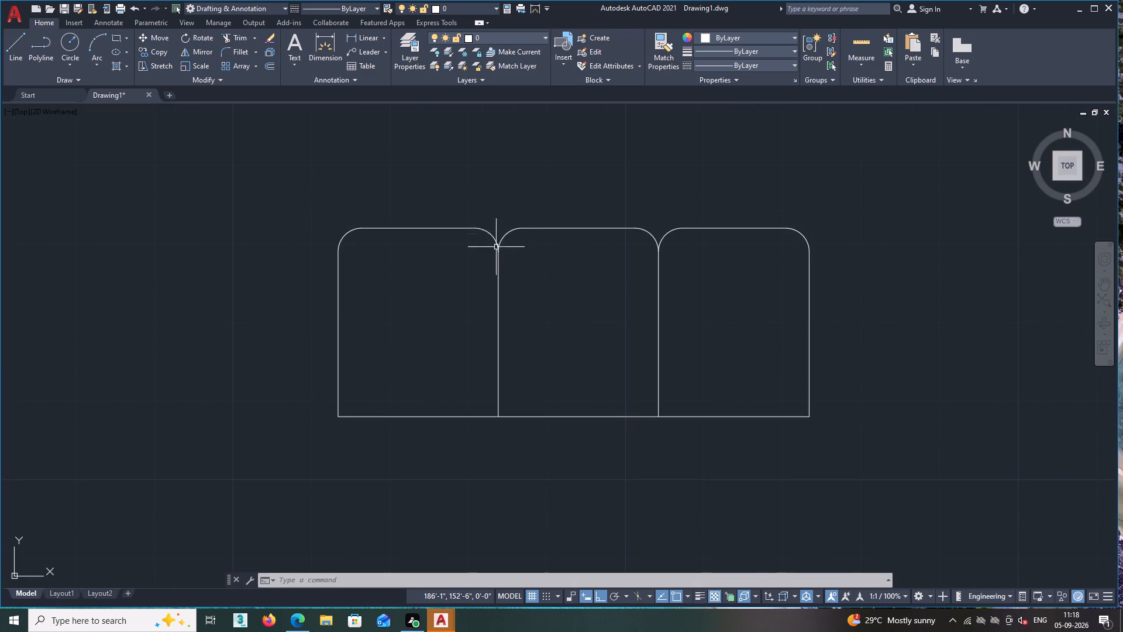
# Examine the rounded corners where the three compartments meet at the inner vertical dividers of the joined object.
pyautogui.scroll(1, 523, 278)
pyautogui.scroll(-2, 577, 301)
pyautogui.moveTo(590, 325); pyautogui.dragTo(535, 299, button='middle')
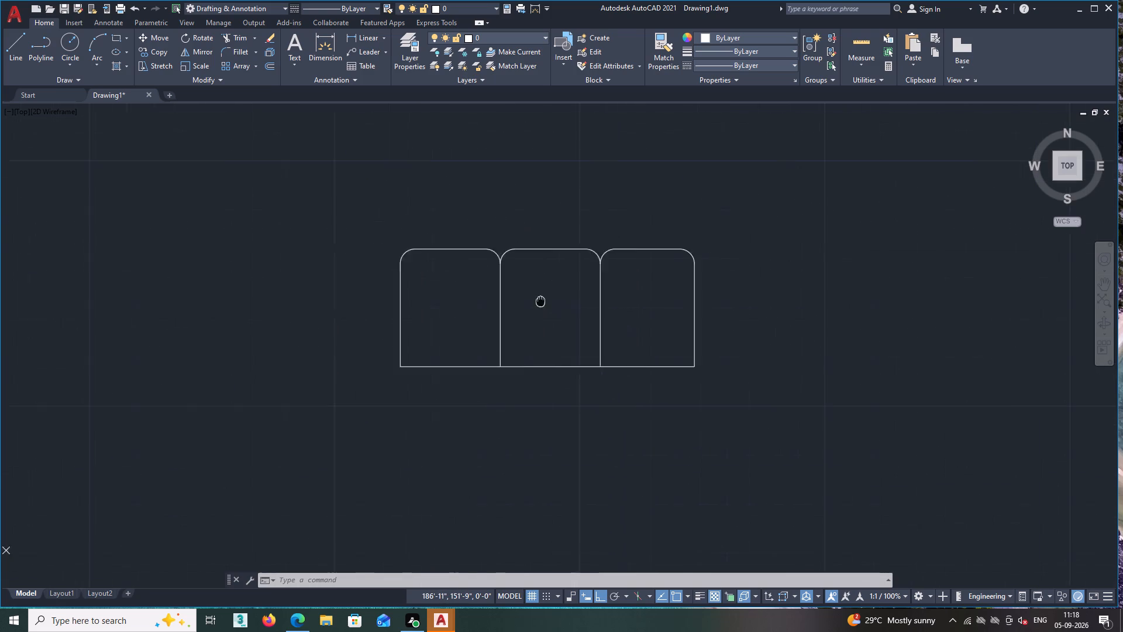
pyautogui.moveTo(535, 299); pyautogui.dragTo(530, 298, button='middle')
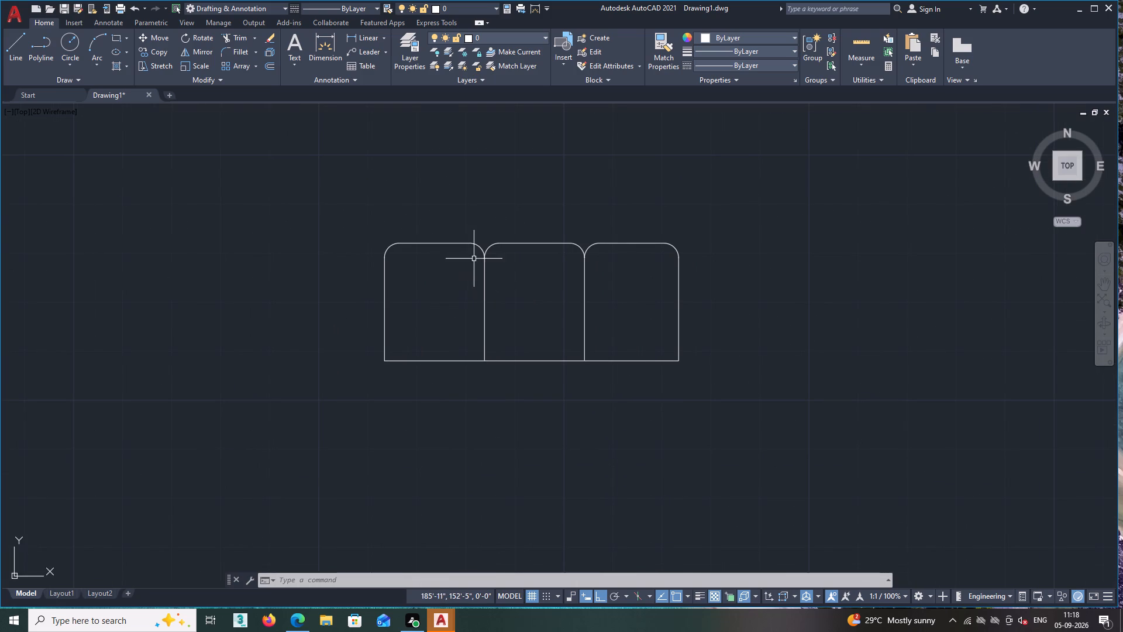
pyautogui.scroll(2, 474, 259)
pyautogui.scroll(-2, 549, 286)
pyautogui.moveTo(593, 318); pyautogui.dragTo(502, 306, button='middle')
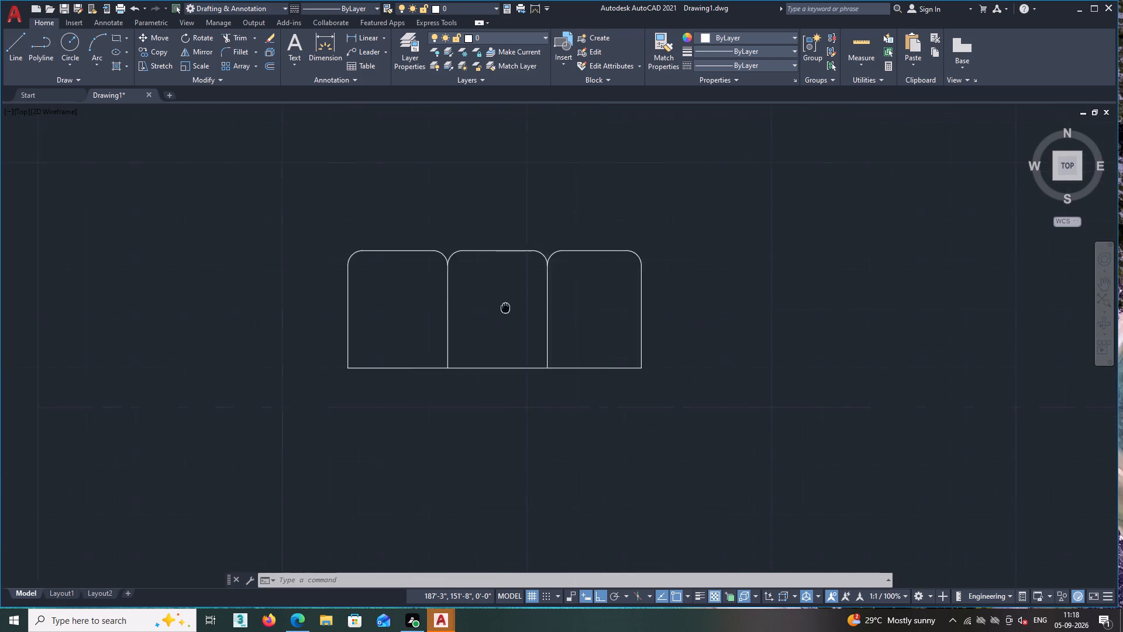
pyautogui.scroll(4, 533, 278)
pyautogui.scroll(5, 547, 228)
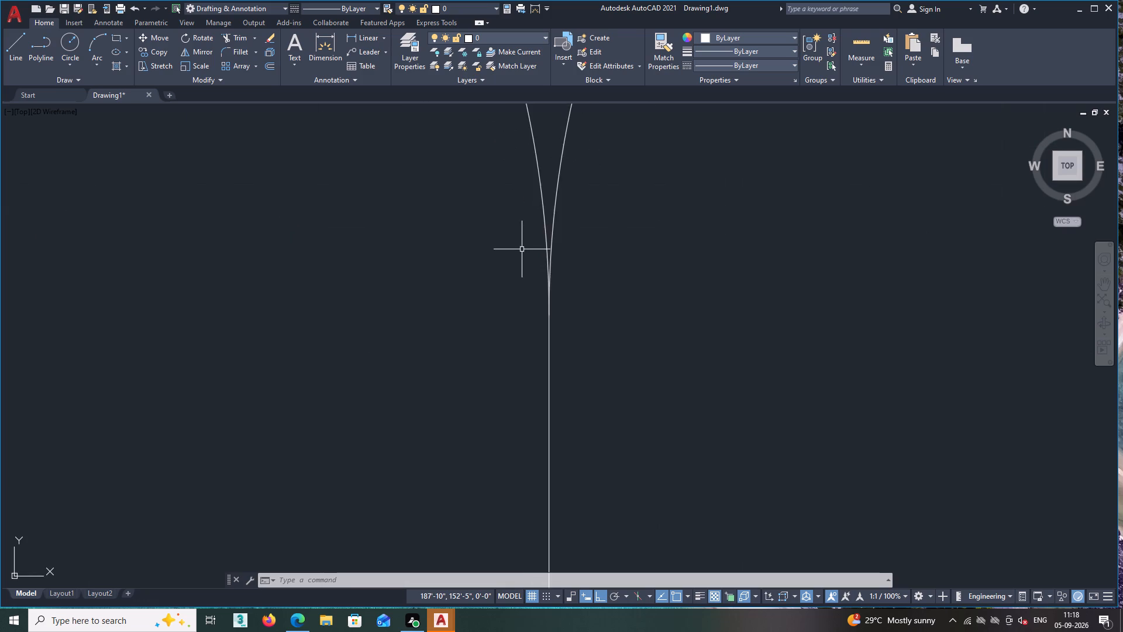
pyautogui.scroll(-6, 522, 249)
pyautogui.scroll(-3, 466, 331)
pyautogui.moveTo(431, 363); pyautogui.dragTo(469, 347, button='middle')
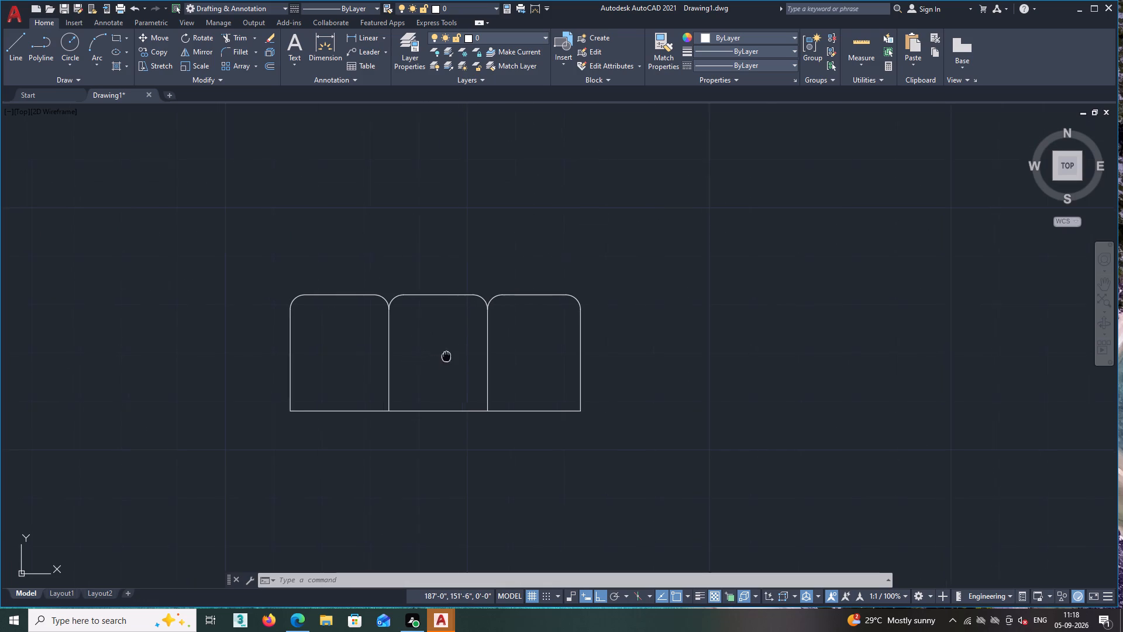
pyautogui.moveTo(469, 347); pyautogui.dragTo(584, 347, button='middle')
pyautogui.scroll(1, 585, 344)
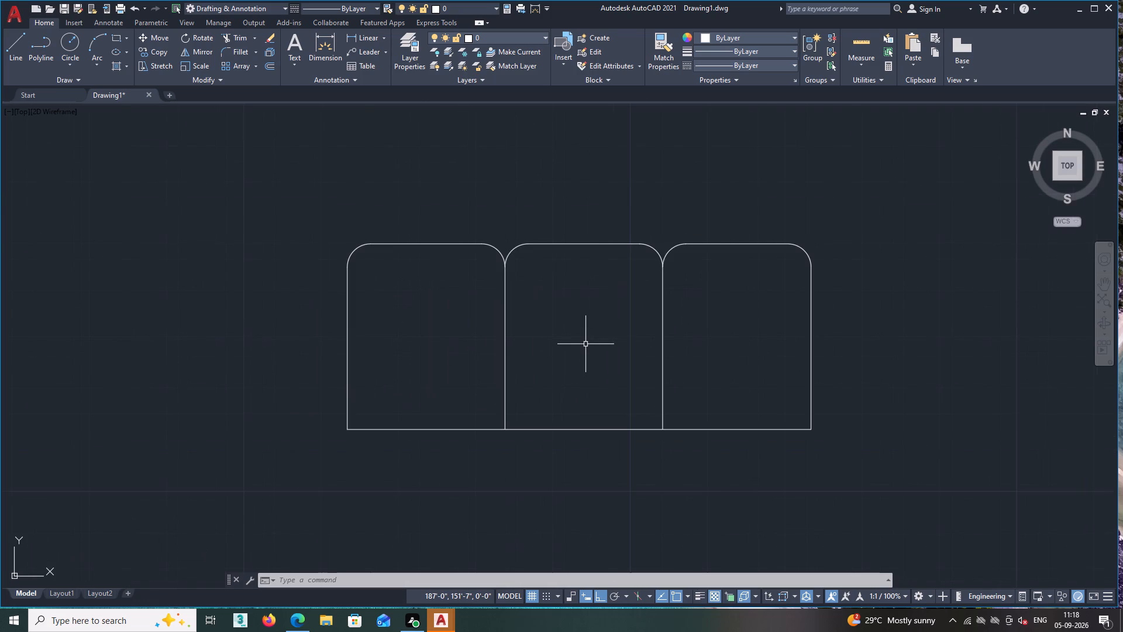
pyautogui.scroll(-2, 585, 344)
pyautogui.moveTo(585, 411); pyautogui.dragTo(590, 375, button='middle')
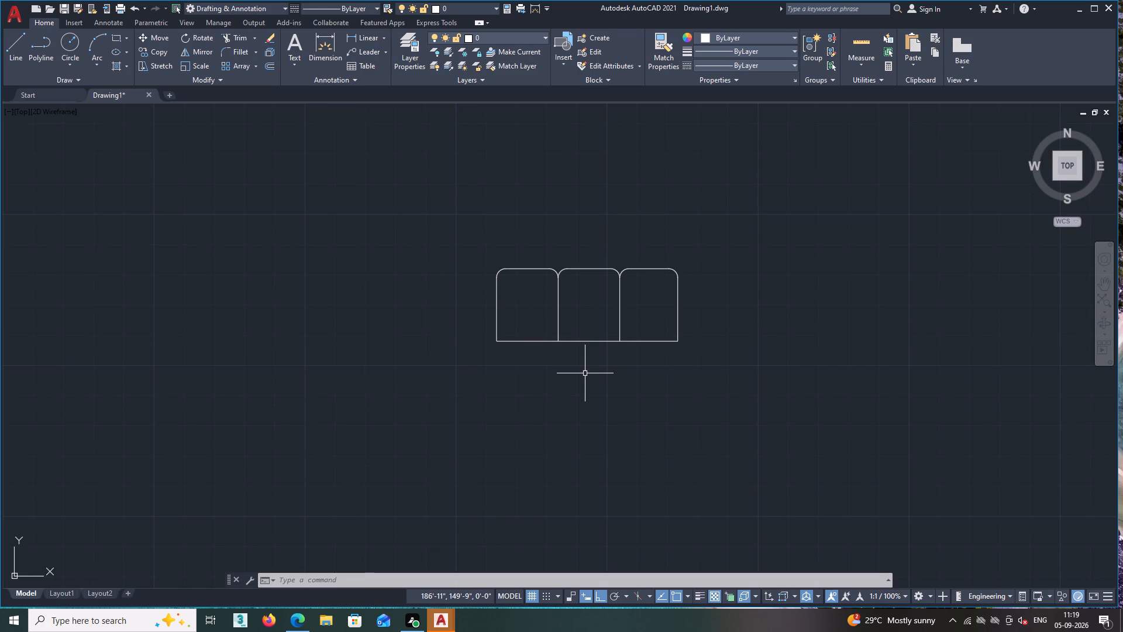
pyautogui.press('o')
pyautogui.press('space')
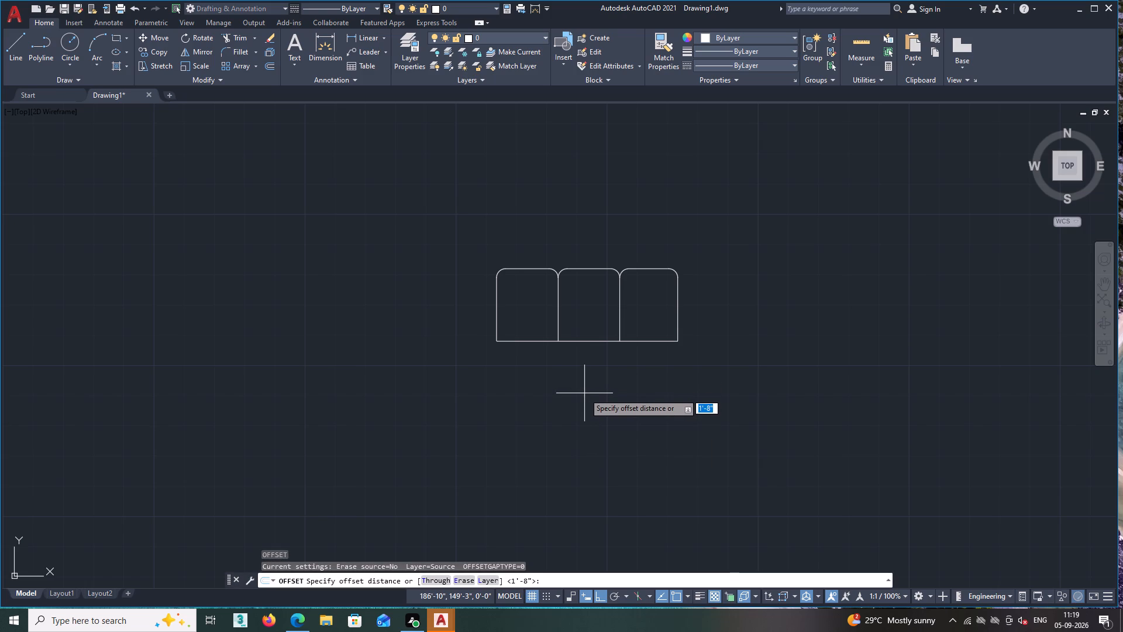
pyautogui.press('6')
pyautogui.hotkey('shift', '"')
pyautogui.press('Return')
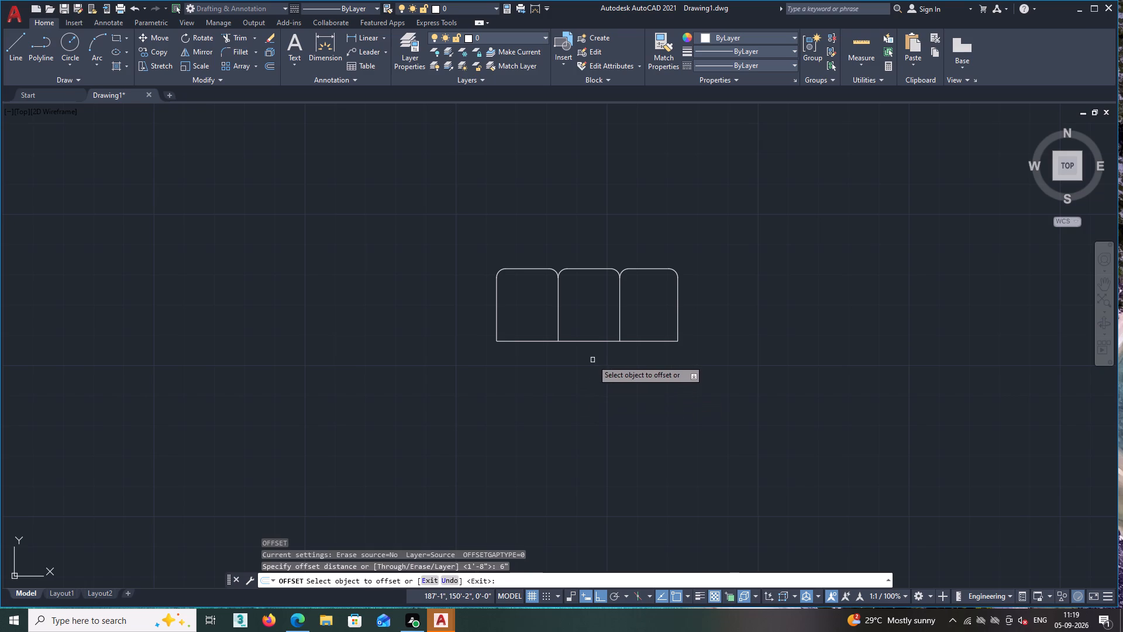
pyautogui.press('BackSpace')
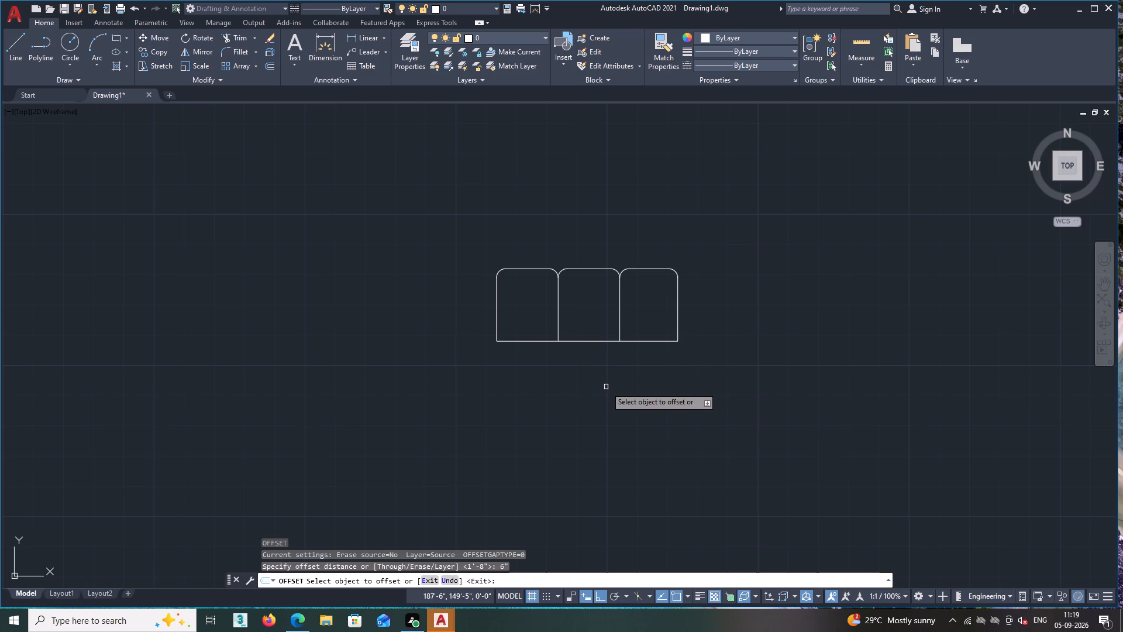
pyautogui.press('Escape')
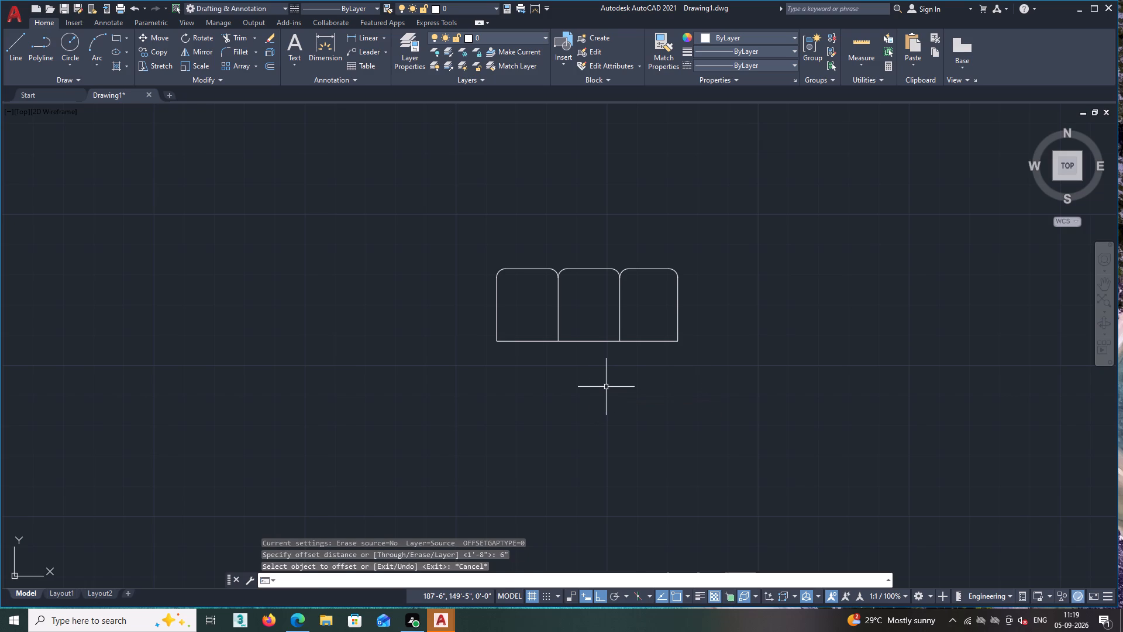
# Offset the outline of the three-compartment object outward by 1'.
pyautogui.press('space')
pyautogui.write("1'")
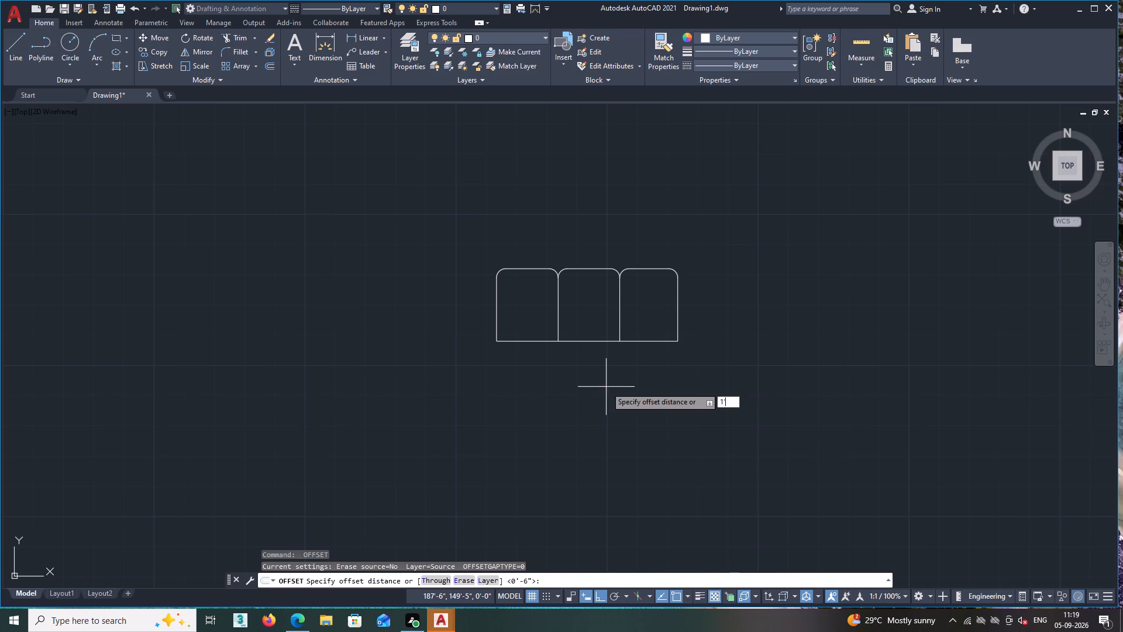
pyautogui.press('Return')
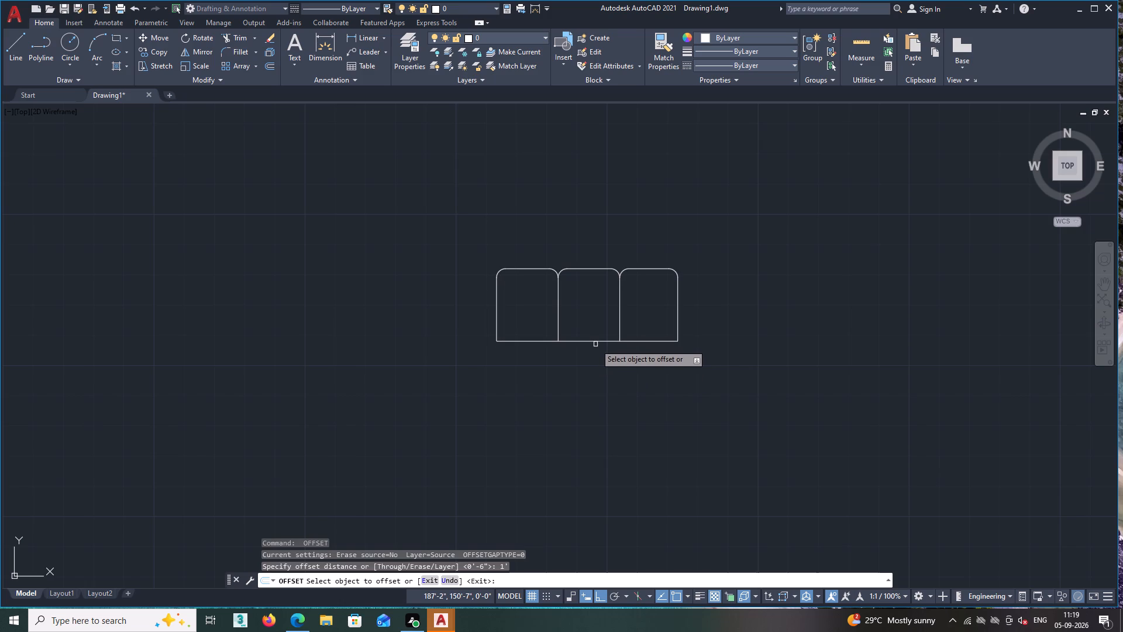
pyautogui.click(595, 342)
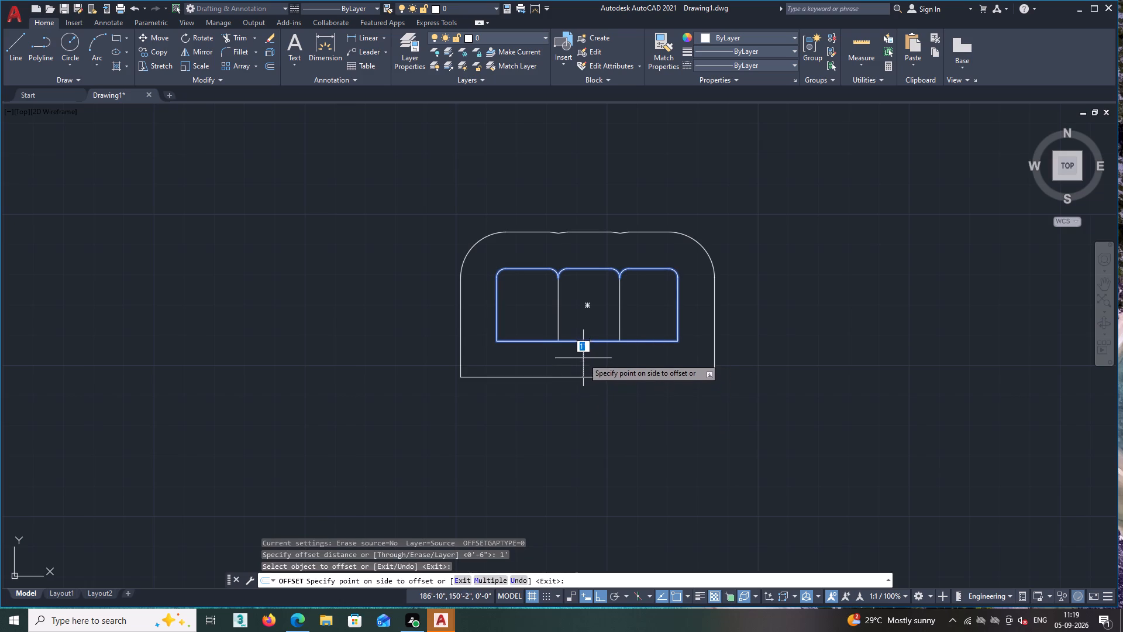
pyautogui.click(577, 389)
pyautogui.press('space')
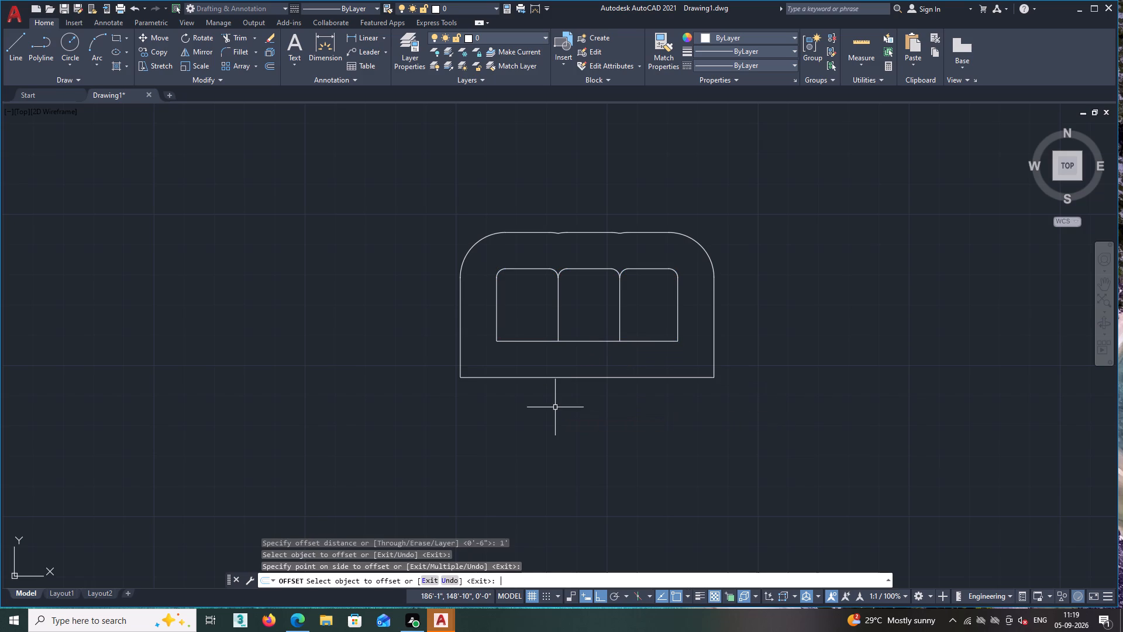
# Trim away the offset outline's upper edge segments and both large corner arcs, keeping its two sides and bottom.
pyautogui.write('TR')
pyautogui.press('space')
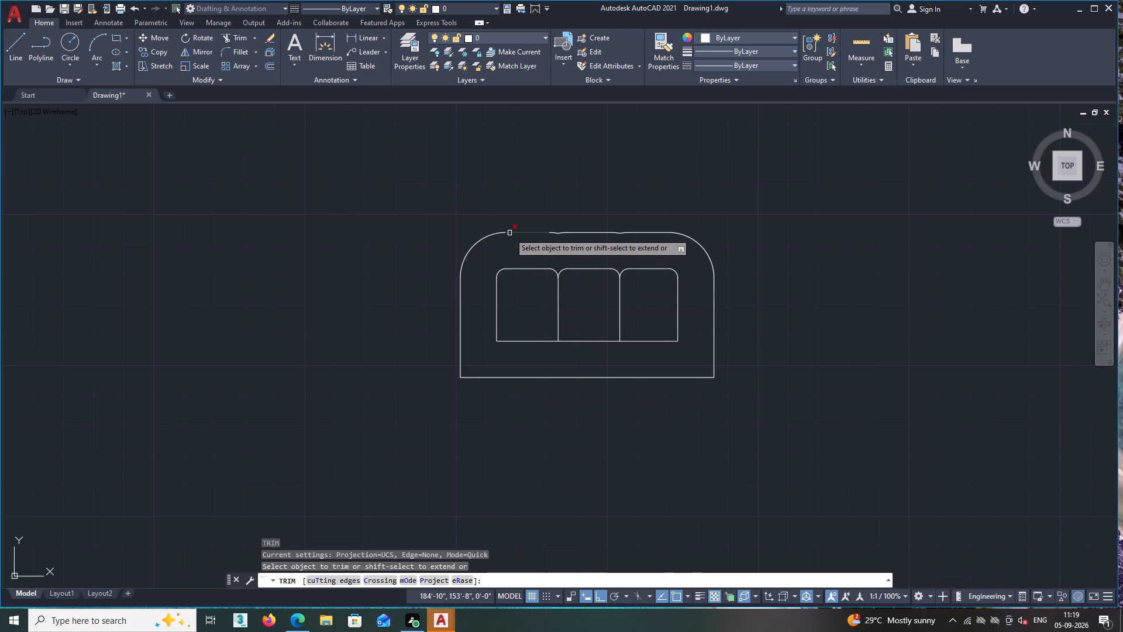
pyautogui.click(509, 233)
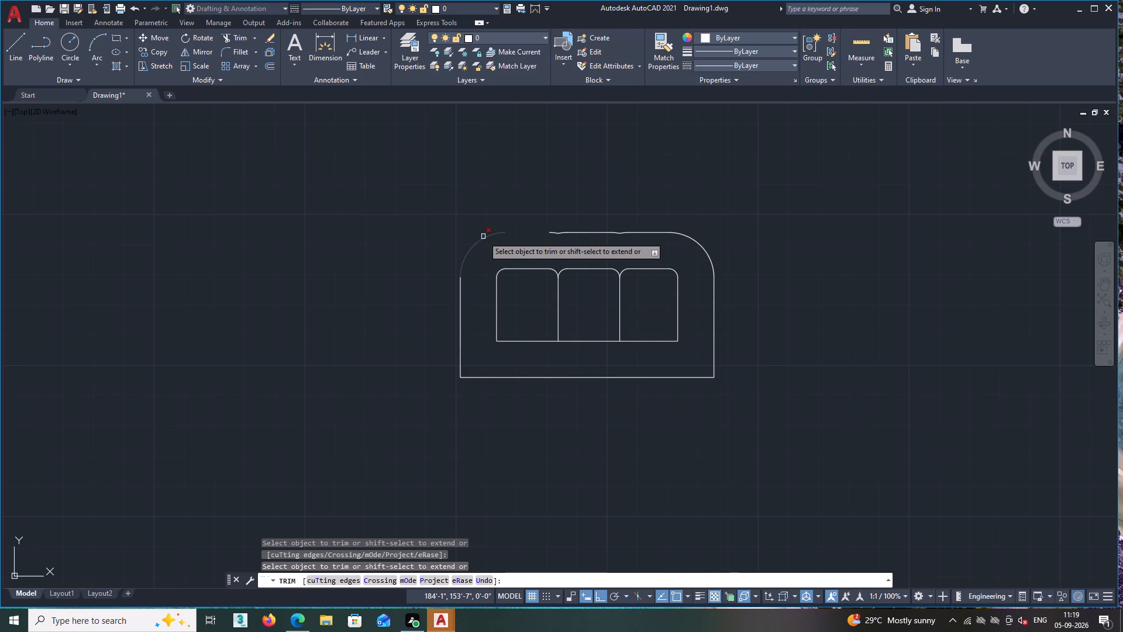
pyautogui.click(483, 236)
pyautogui.click(570, 231)
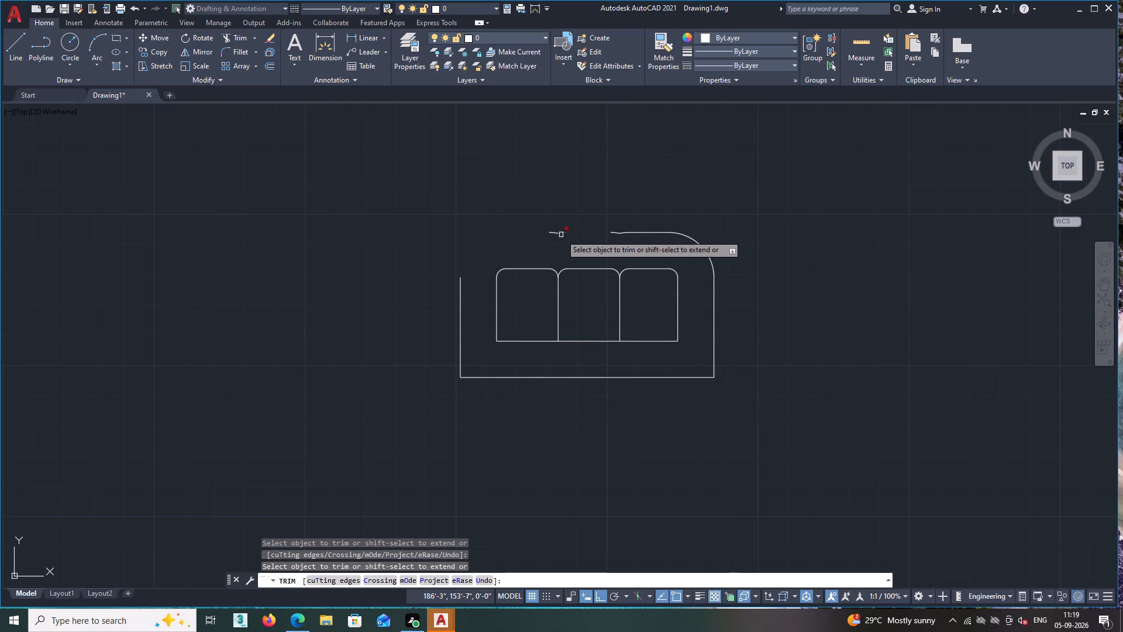
pyautogui.click(556, 232)
pyautogui.click(561, 232)
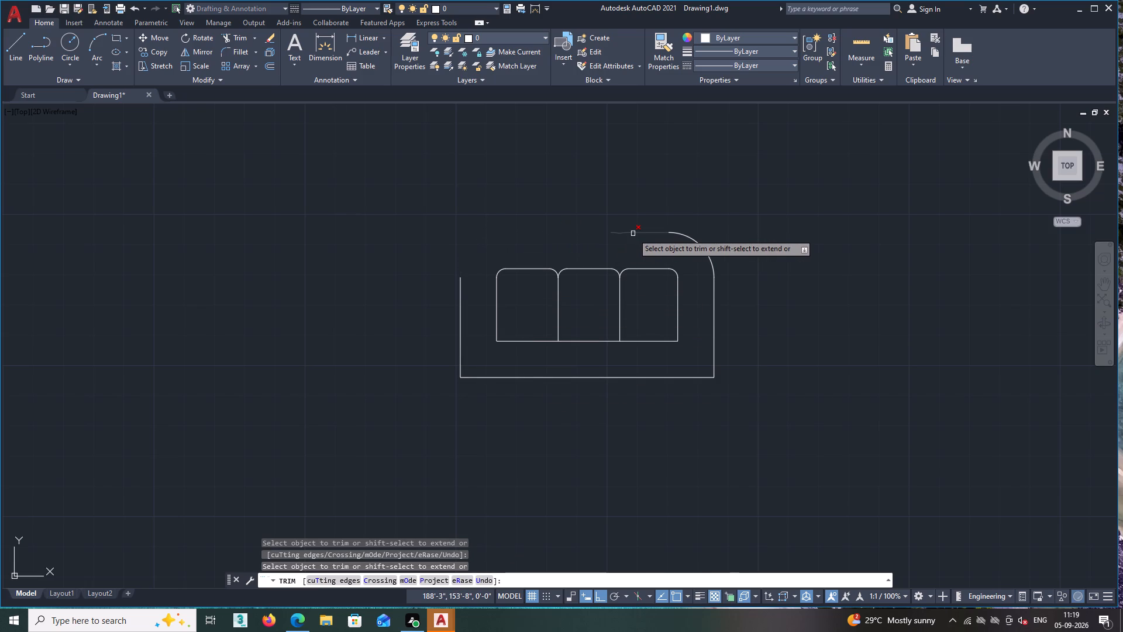
pyautogui.click(633, 233)
pyautogui.click(687, 237)
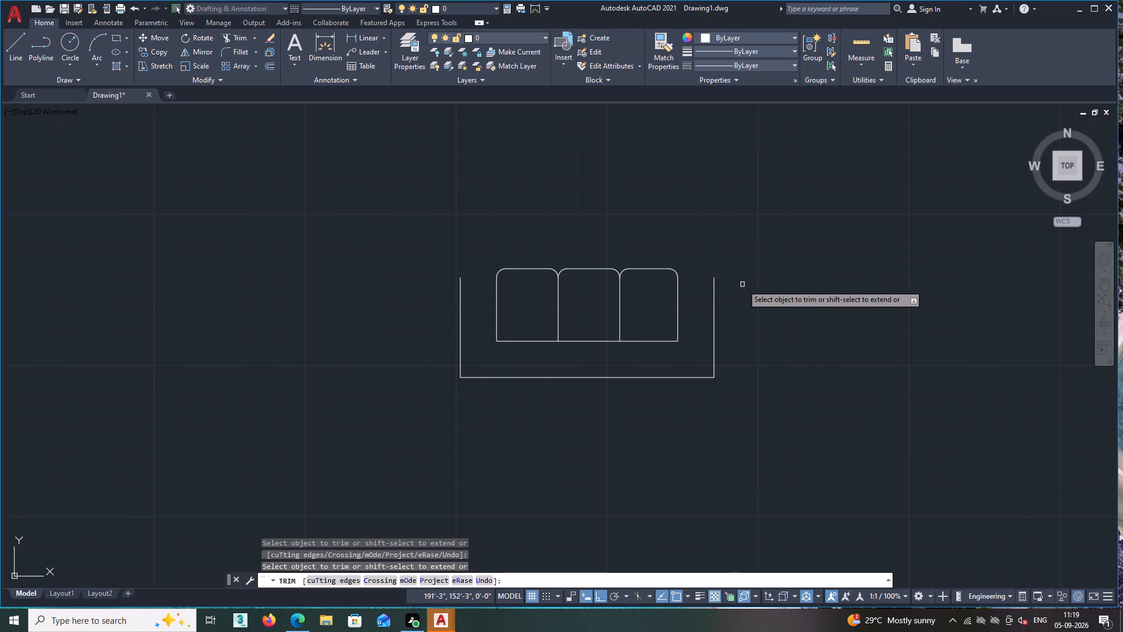
pyautogui.scroll(1, 580, 420)
pyautogui.scroll(-2, 580, 418)
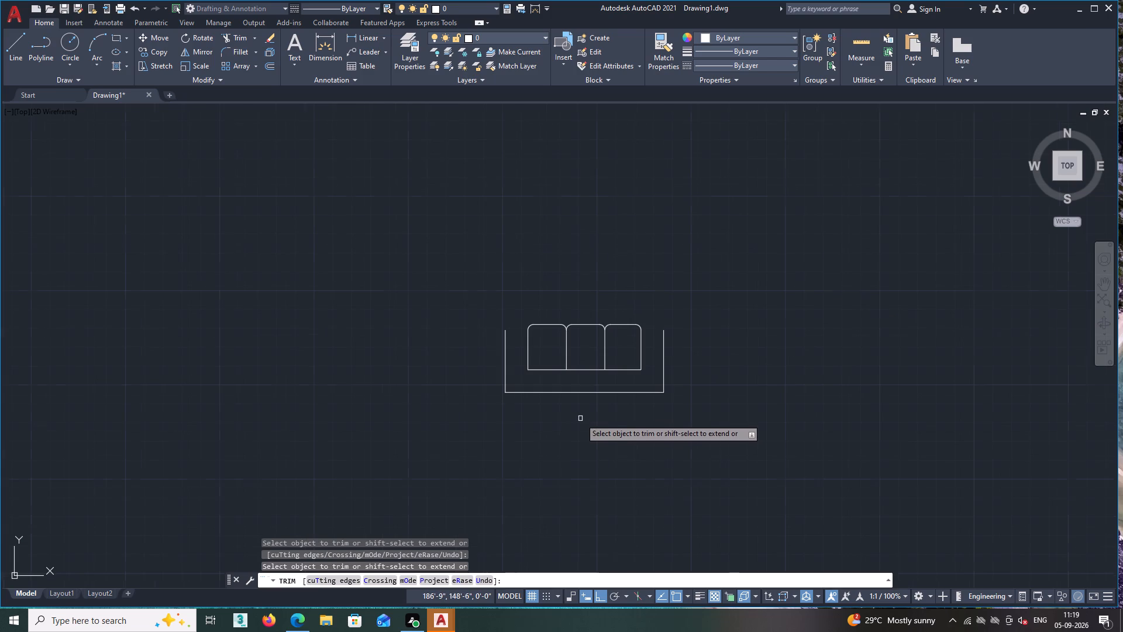
pyautogui.moveTo(580, 417); pyautogui.dragTo(577, 391, button='middle')
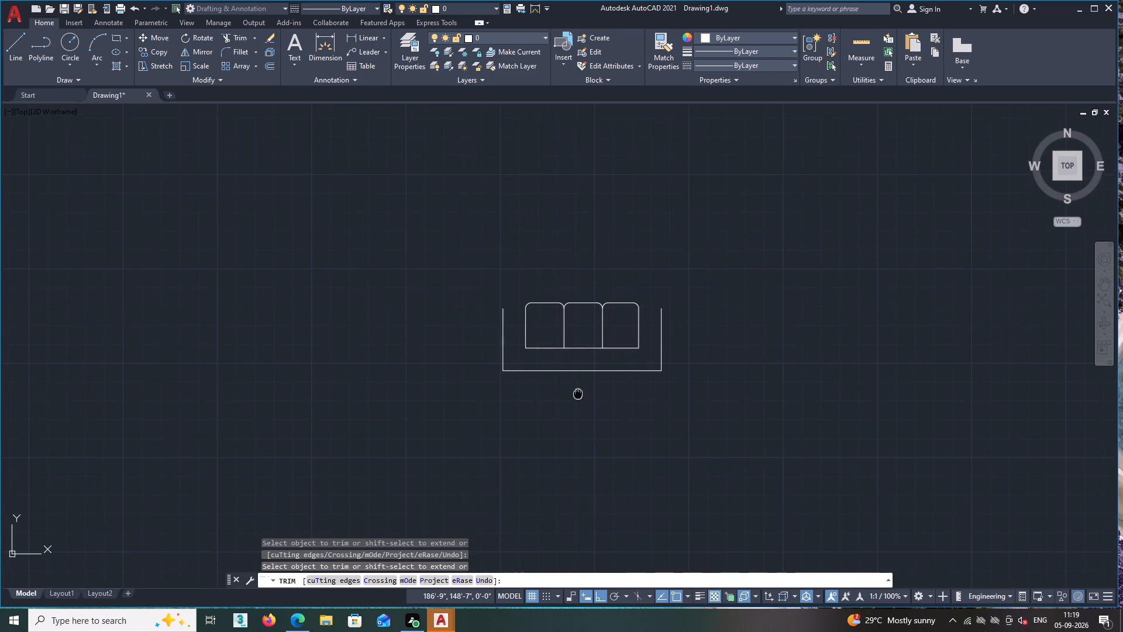
pyautogui.moveTo(577, 391); pyautogui.dragTo(577, 391, button='middle')
pyautogui.press('space')
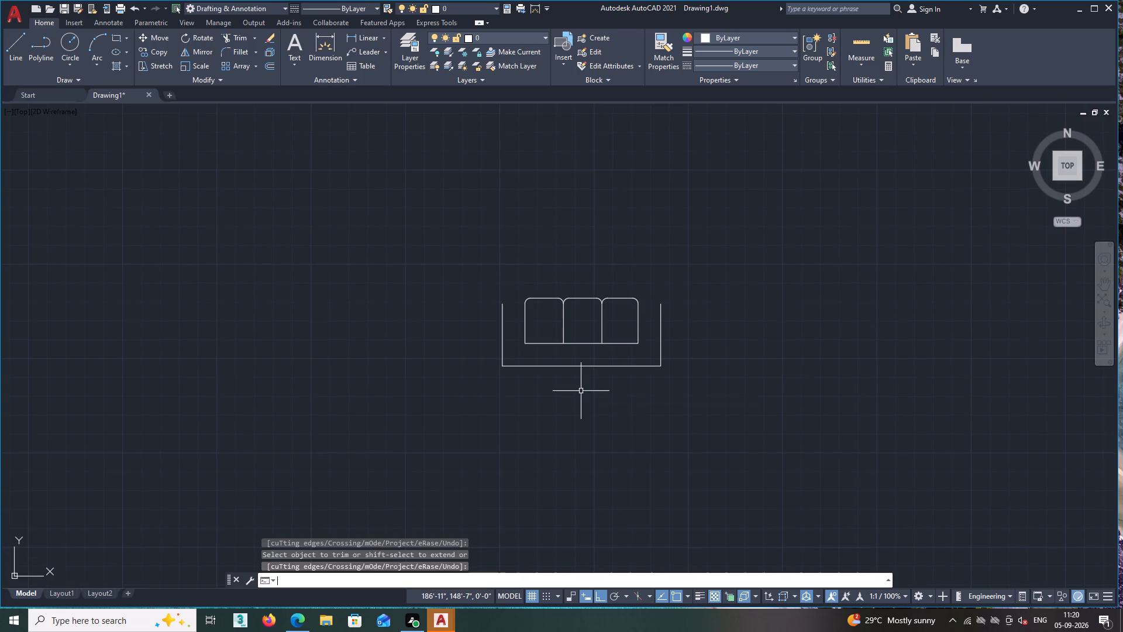
# Draw a 1' horizontal line from the upper end of the outer left side to the left compartment.
pyautogui.write('L')
pyautogui.press('space')
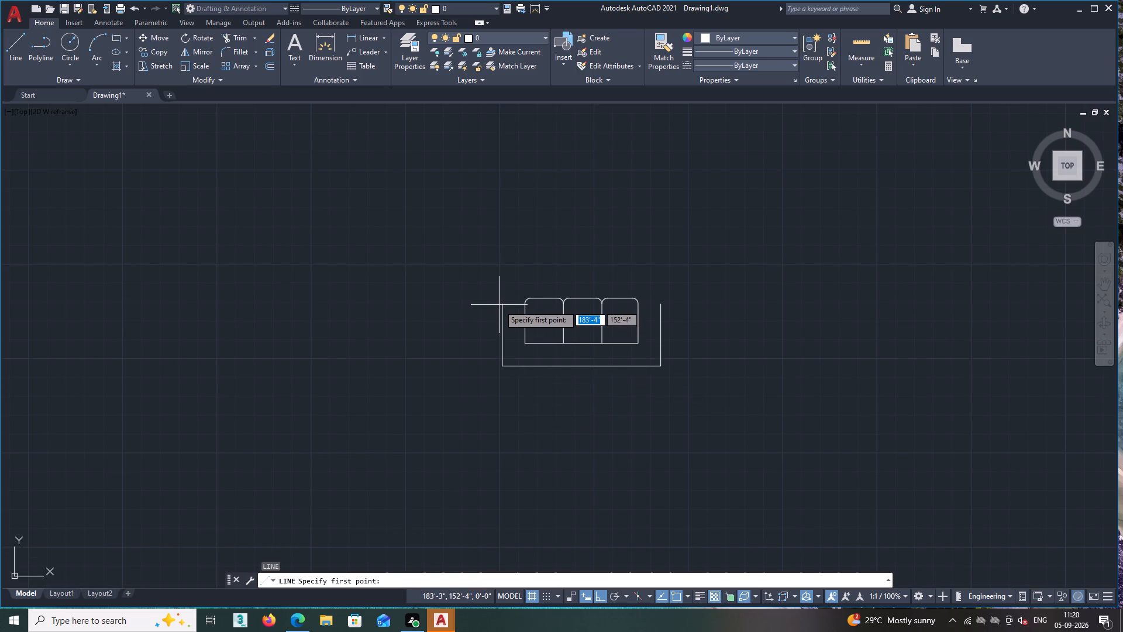
pyautogui.click(502, 305)
pyautogui.scroll(2, 523, 305)
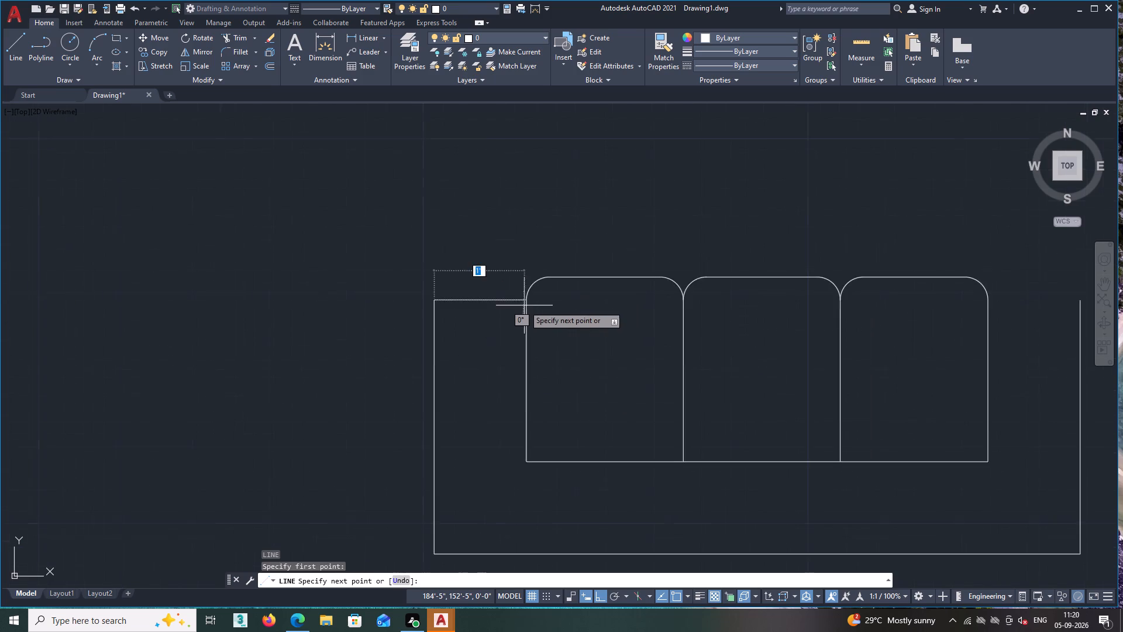
pyautogui.scroll(3, 524, 305)
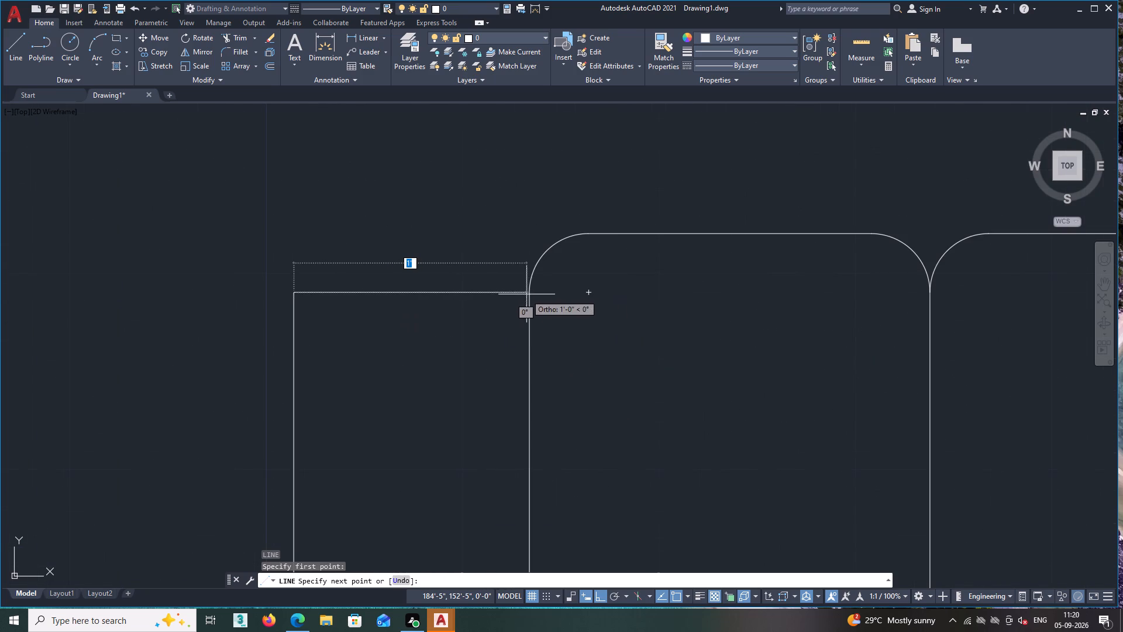
pyautogui.click(530, 293)
pyautogui.scroll(-1, 611, 350)
pyautogui.press('space')
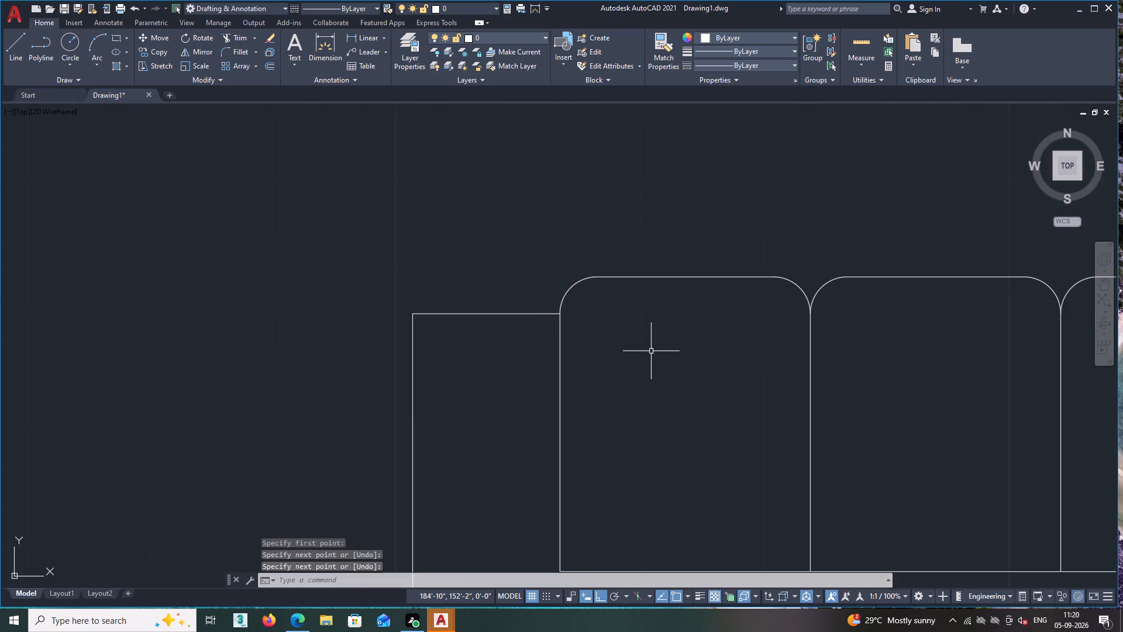
# Draw a 1' horizontal line from the upper end of the outer right side to the right compartment.
pyautogui.scroll(-5, 668, 355)
pyautogui.press('space')
pyautogui.scroll(1, 725, 360)
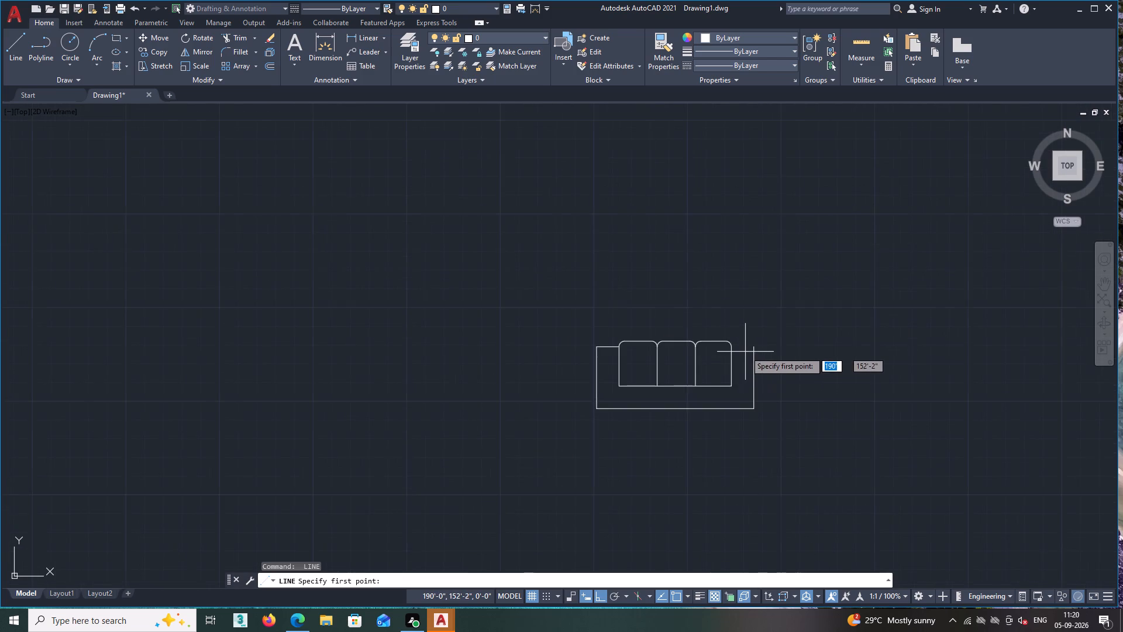
pyautogui.scroll(4, 745, 351)
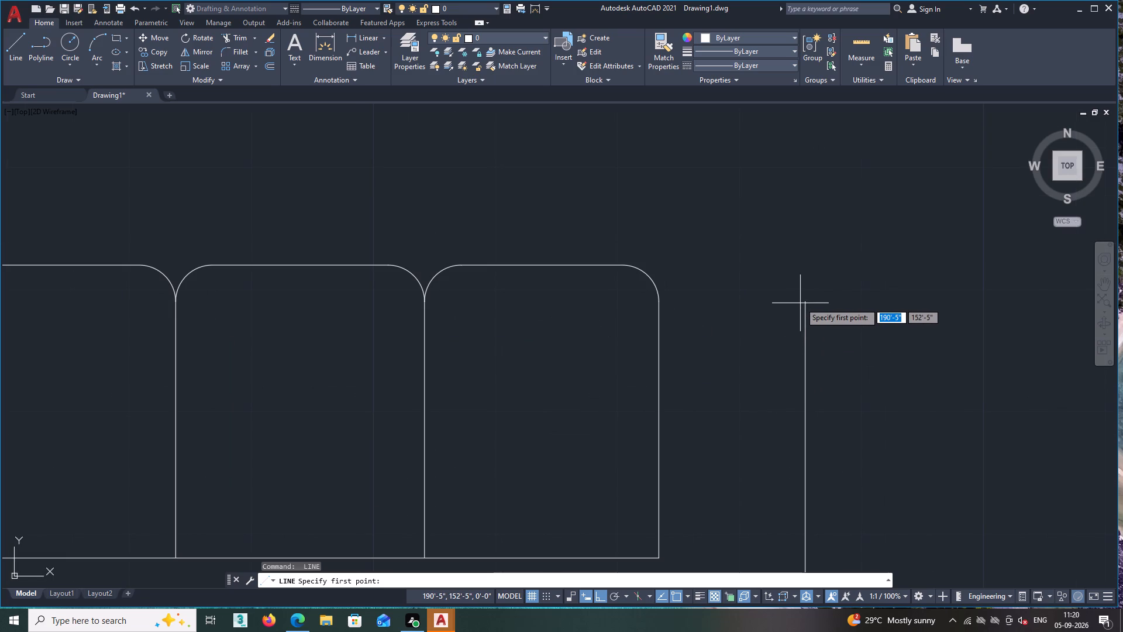
pyautogui.click(804, 302)
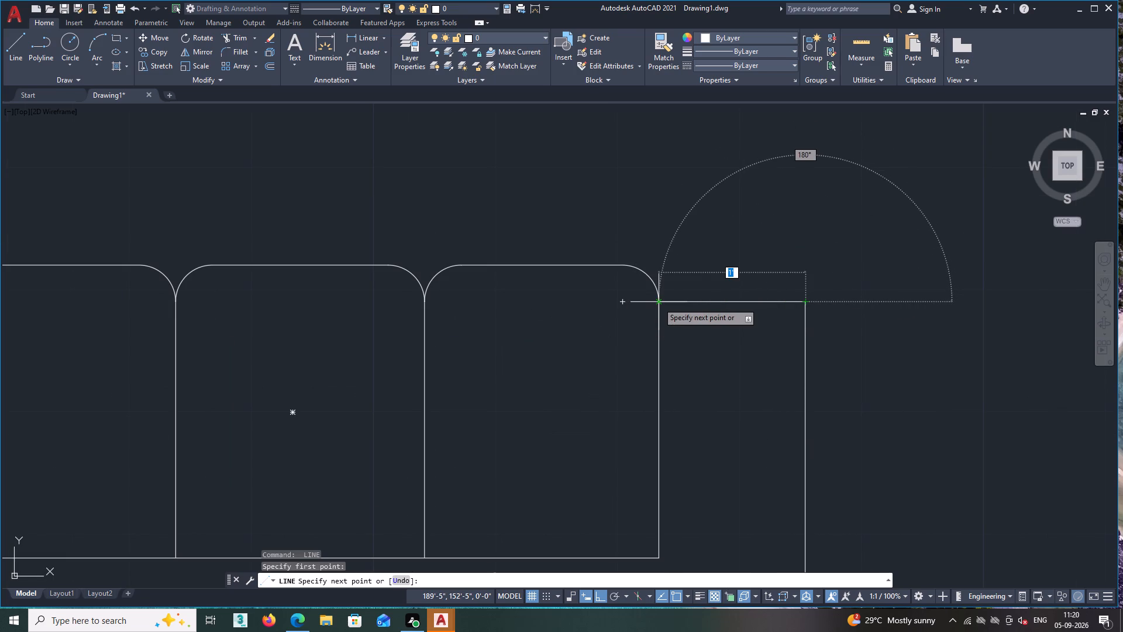
pyautogui.scroll(4, 658, 303)
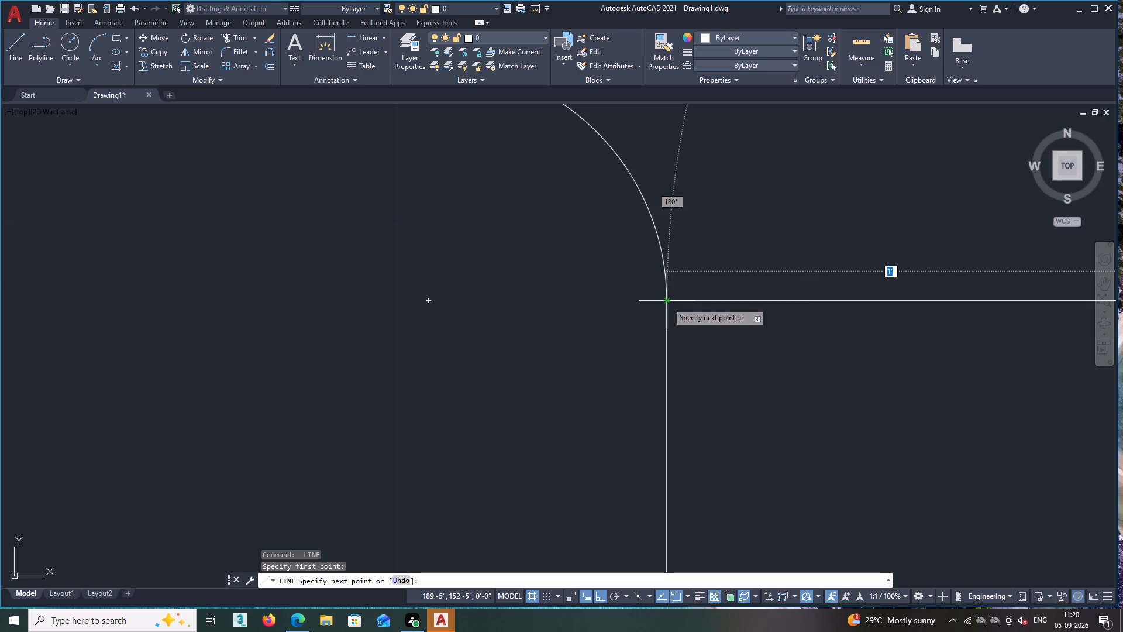
pyautogui.click(667, 303)
pyautogui.press('space')
pyautogui.scroll(1, 670, 312)
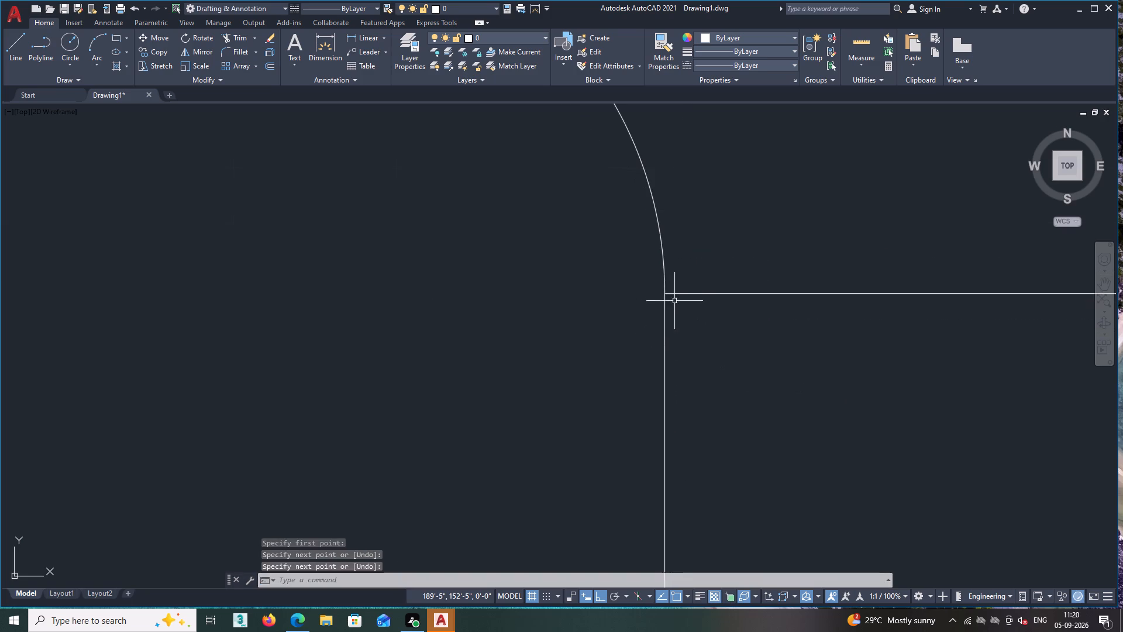
pyautogui.scroll(2, 673, 280)
pyautogui.scroll(3, 661, 332)
pyautogui.scroll(1, 625, 281)
pyautogui.scroll(-8, 625, 278)
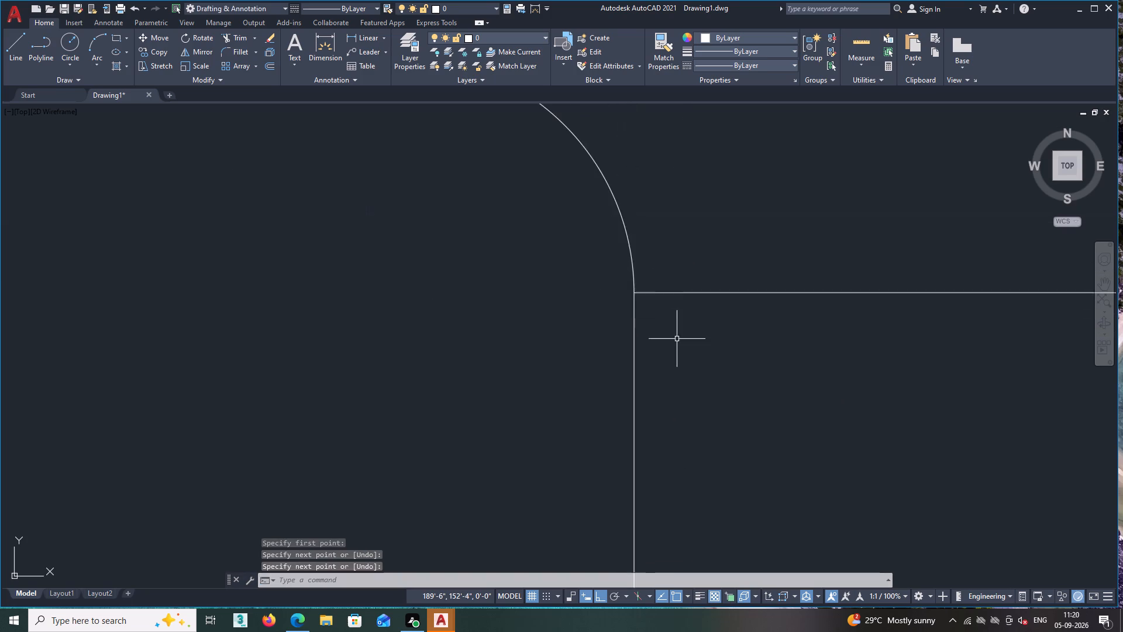
pyautogui.scroll(-6, 677, 339)
pyautogui.scroll(1, 708, 391)
pyautogui.press('space')
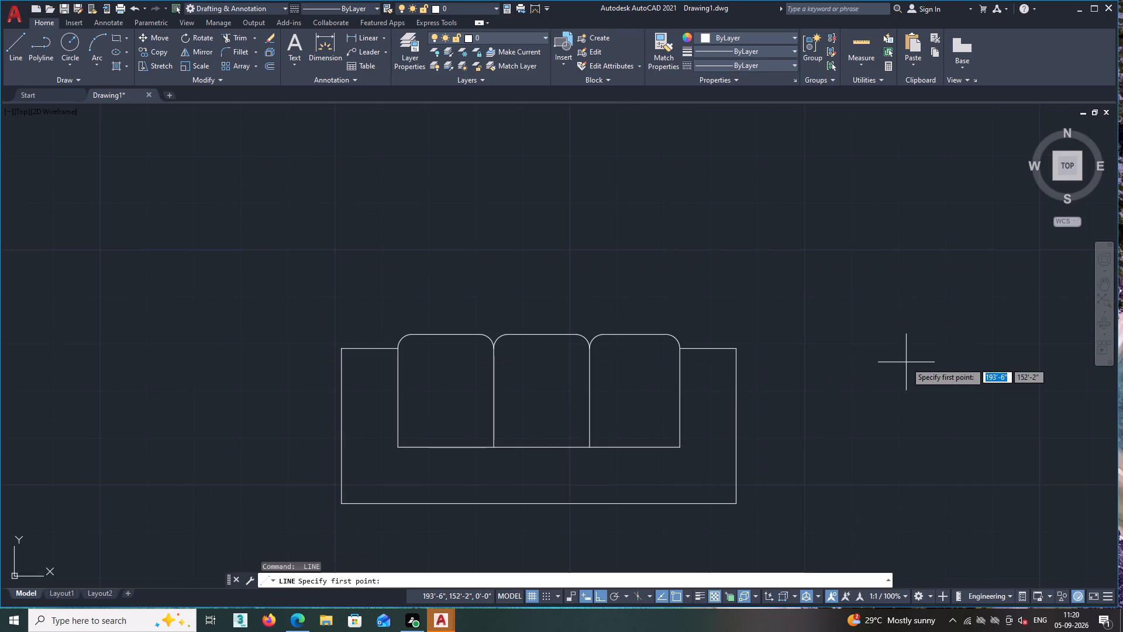
# Fillet the two upper outer corners of the sofa's surround with a 3" radius.
pyautogui.press('space')
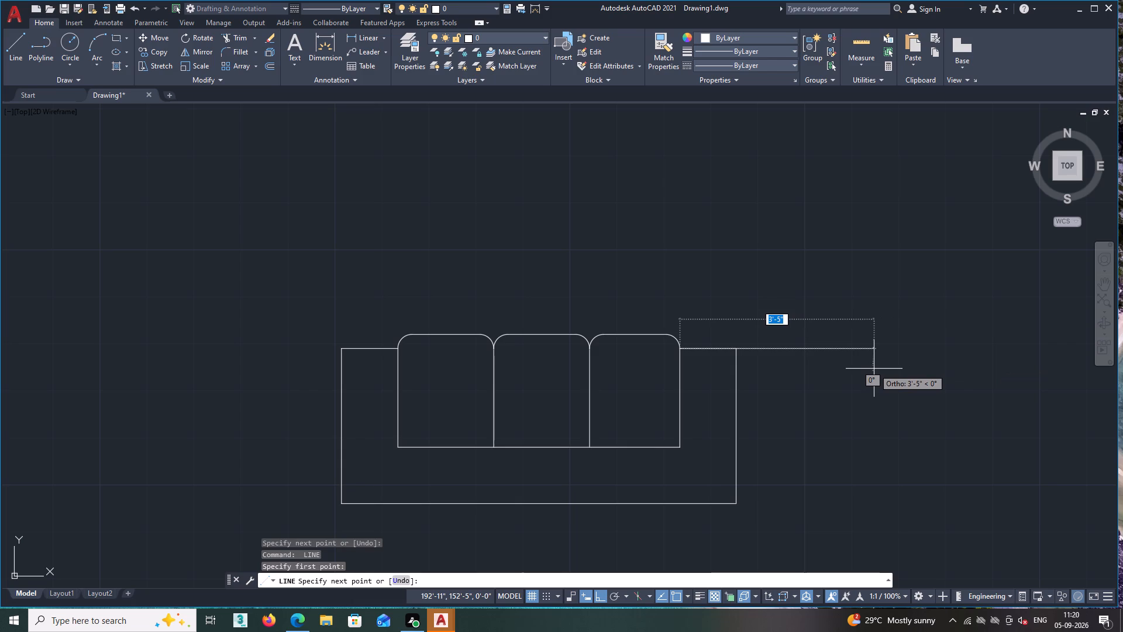
pyautogui.press('Escape')
pyautogui.scroll(2, 698, 362)
pyautogui.scroll(5, 780, 341)
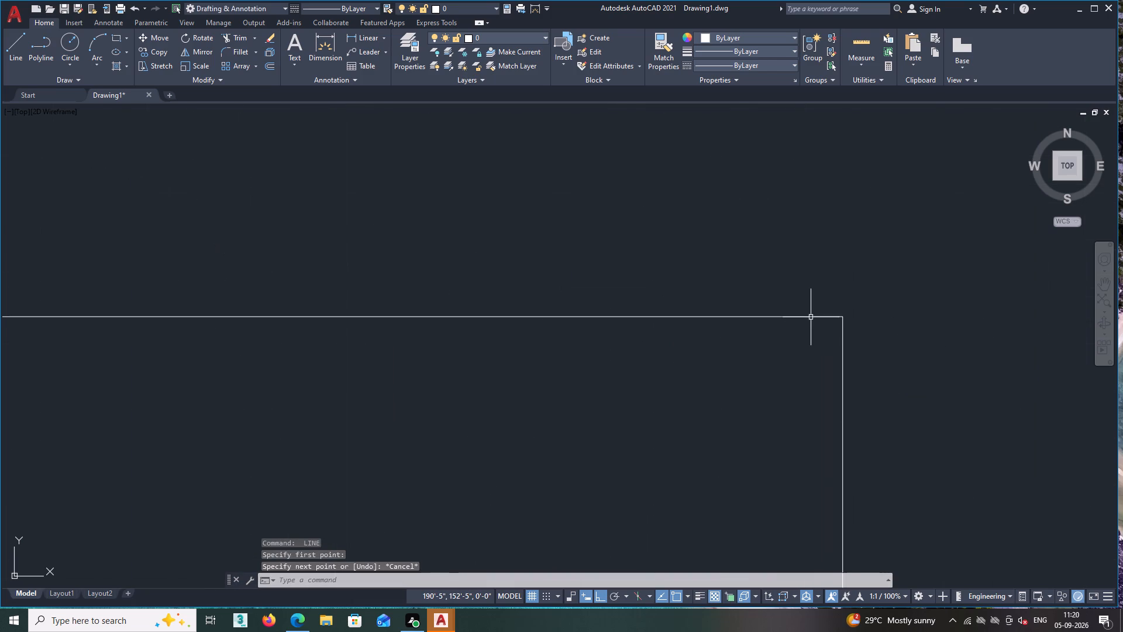
pyautogui.scroll(2, 845, 344)
pyautogui.scroll(2, 842, 296)
pyautogui.scroll(2, 836, 246)
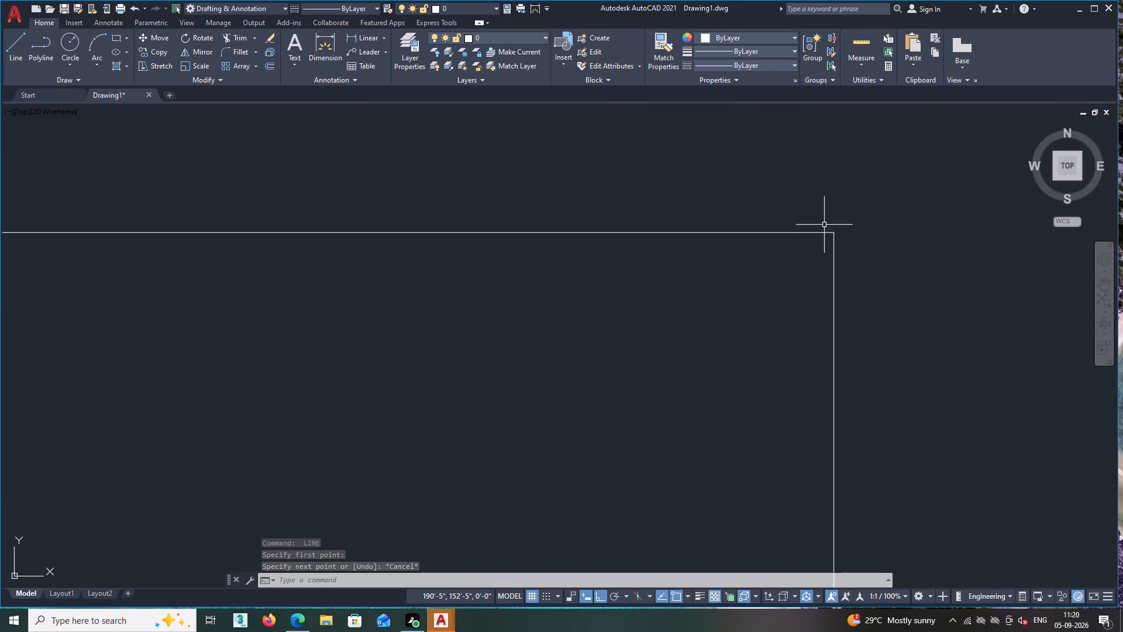
pyautogui.scroll(1, 824, 225)
pyautogui.scroll(-10, 819, 285)
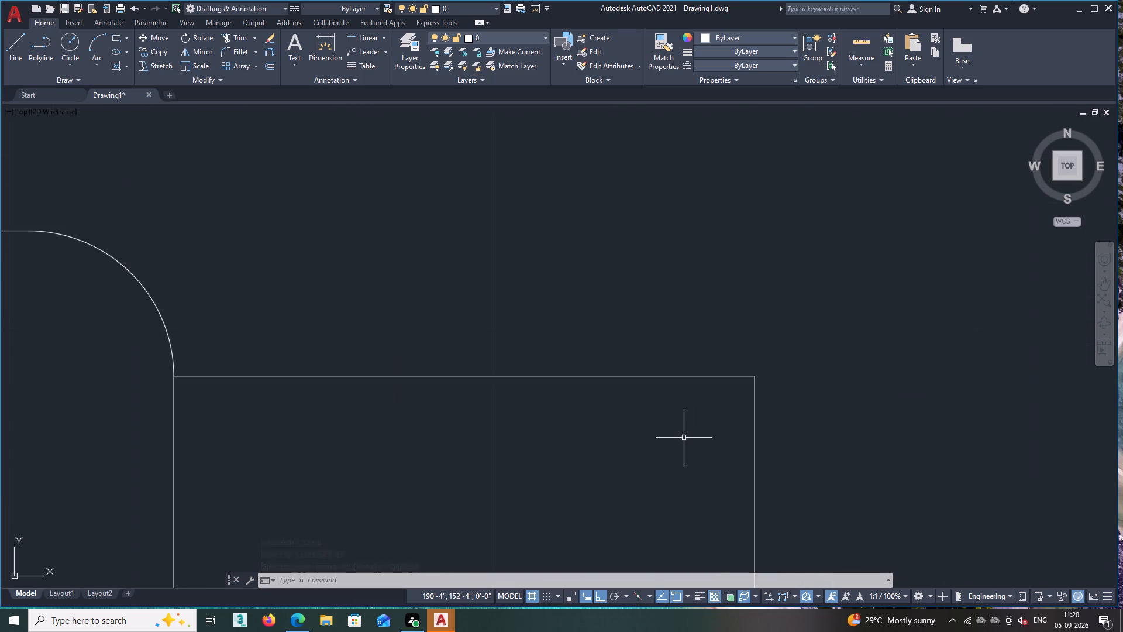
pyautogui.press('f')
pyautogui.press('space')
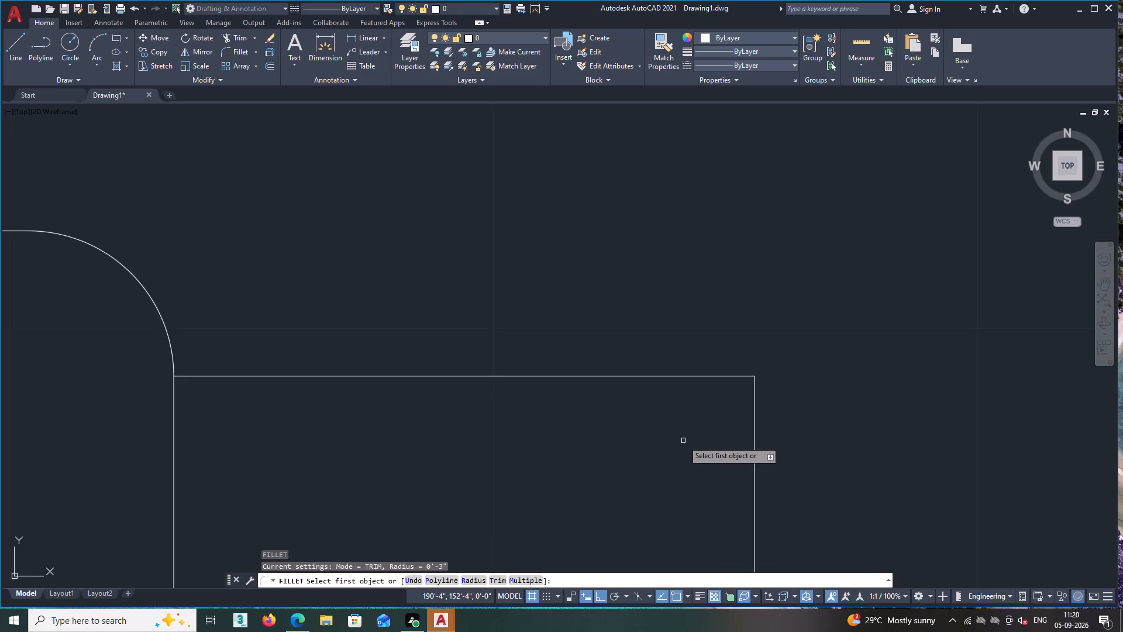
pyautogui.scroll(-2, 683, 443)
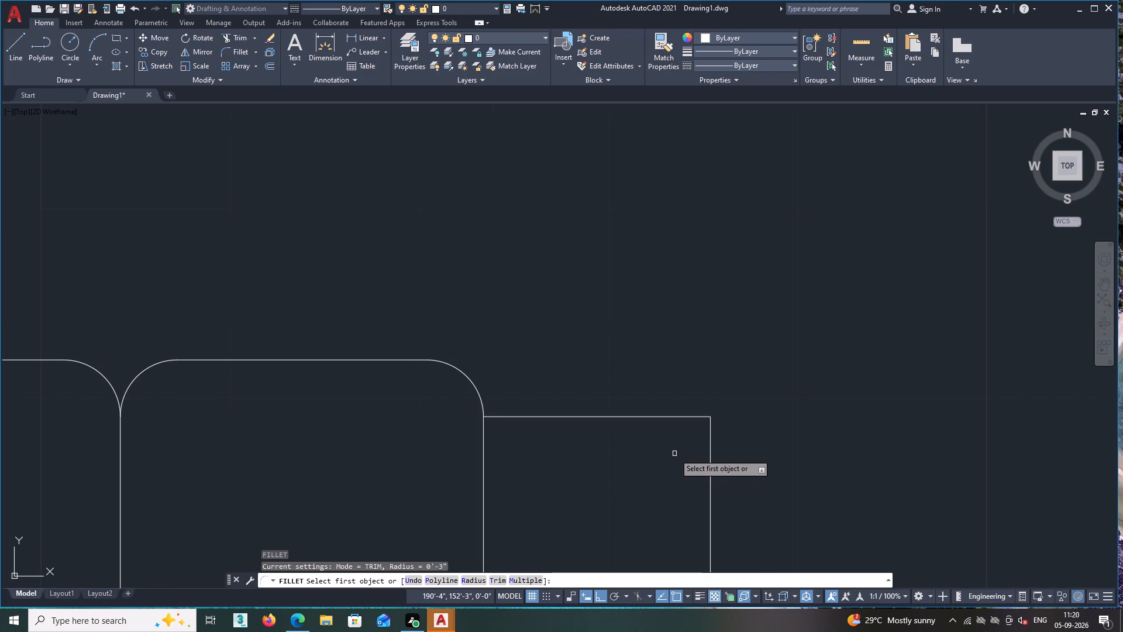
pyautogui.scroll(-1, 674, 454)
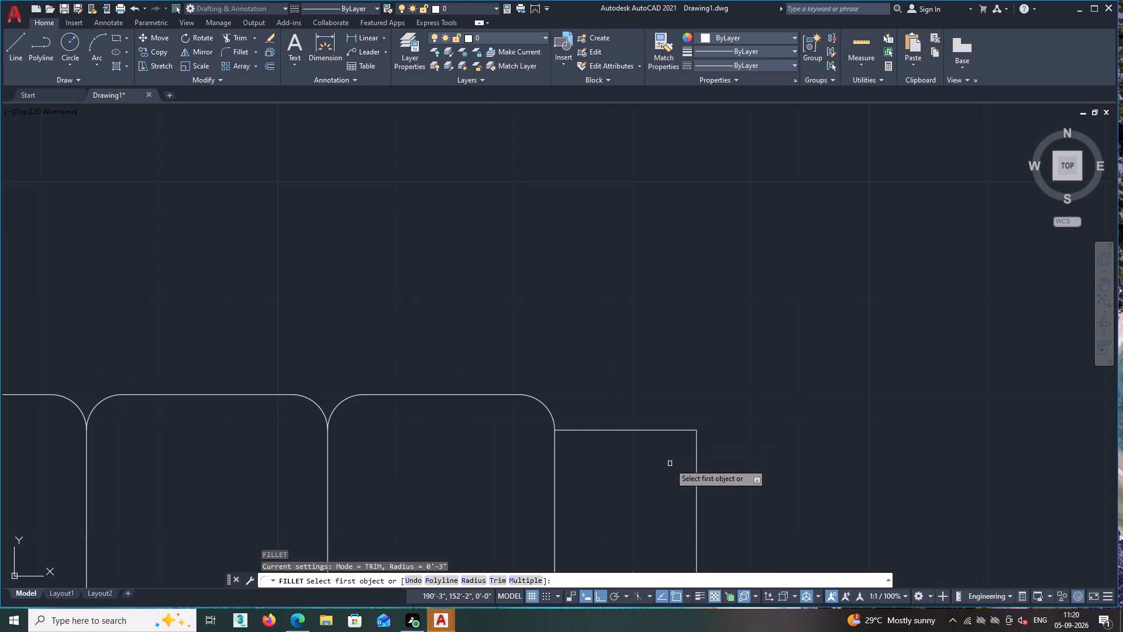
pyautogui.click(675, 430)
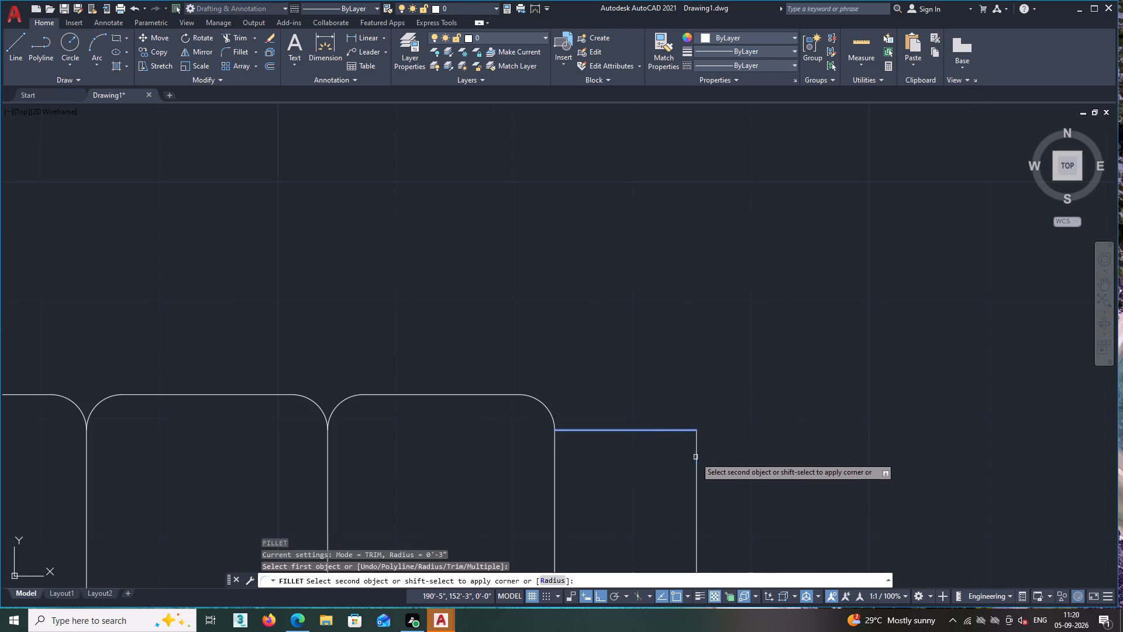
pyautogui.click(698, 469)
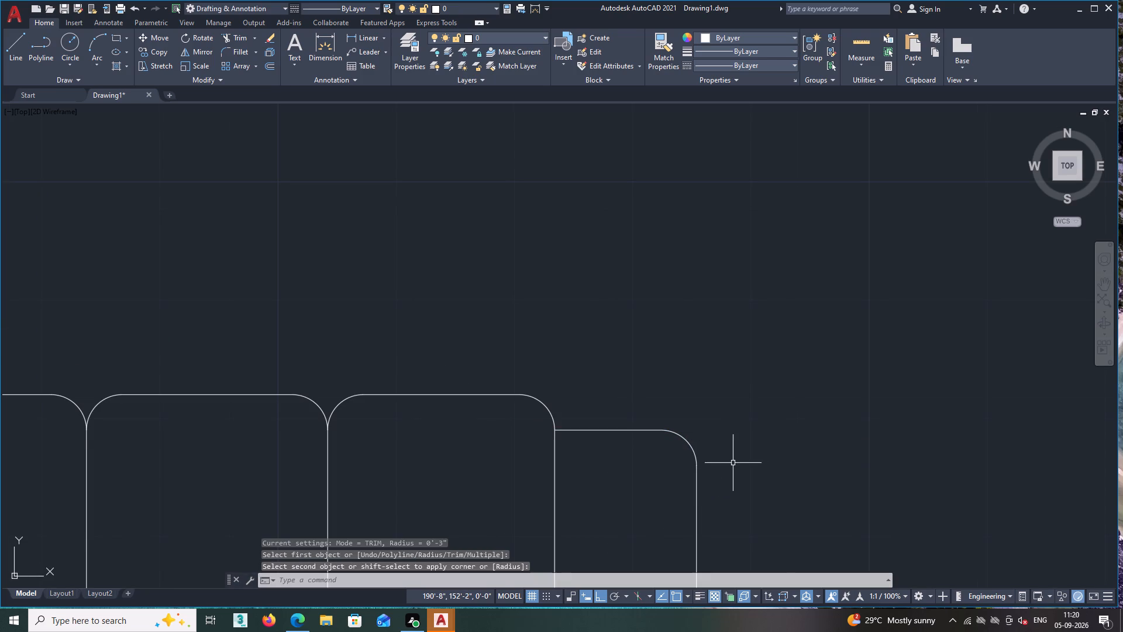
pyautogui.scroll(-3, 733, 462)
pyautogui.press('space')
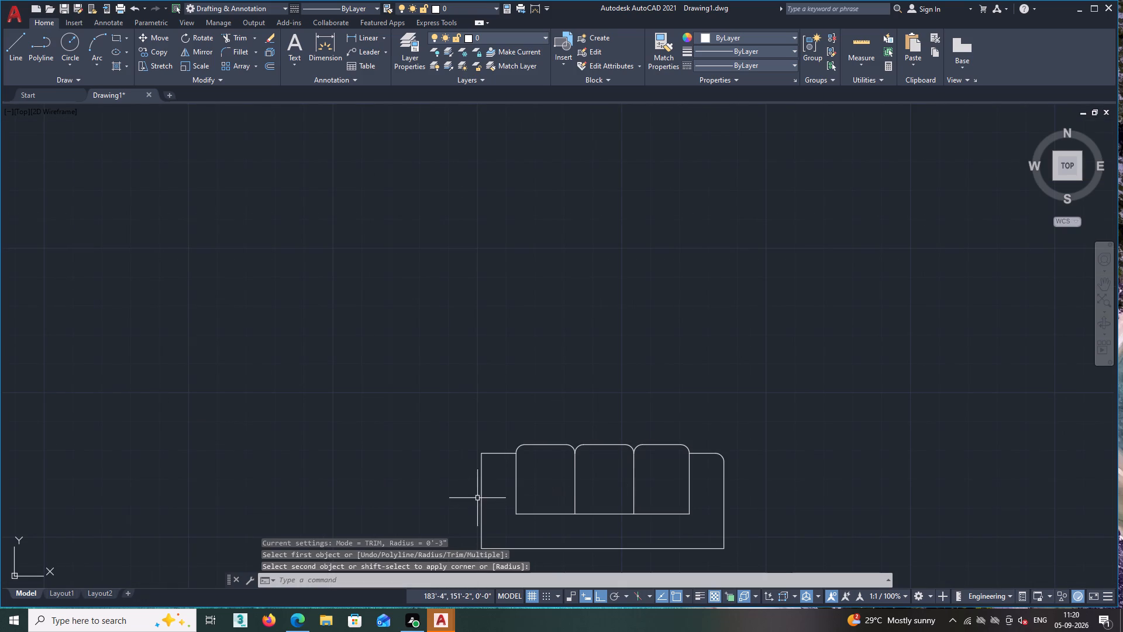
pyautogui.click(482, 470)
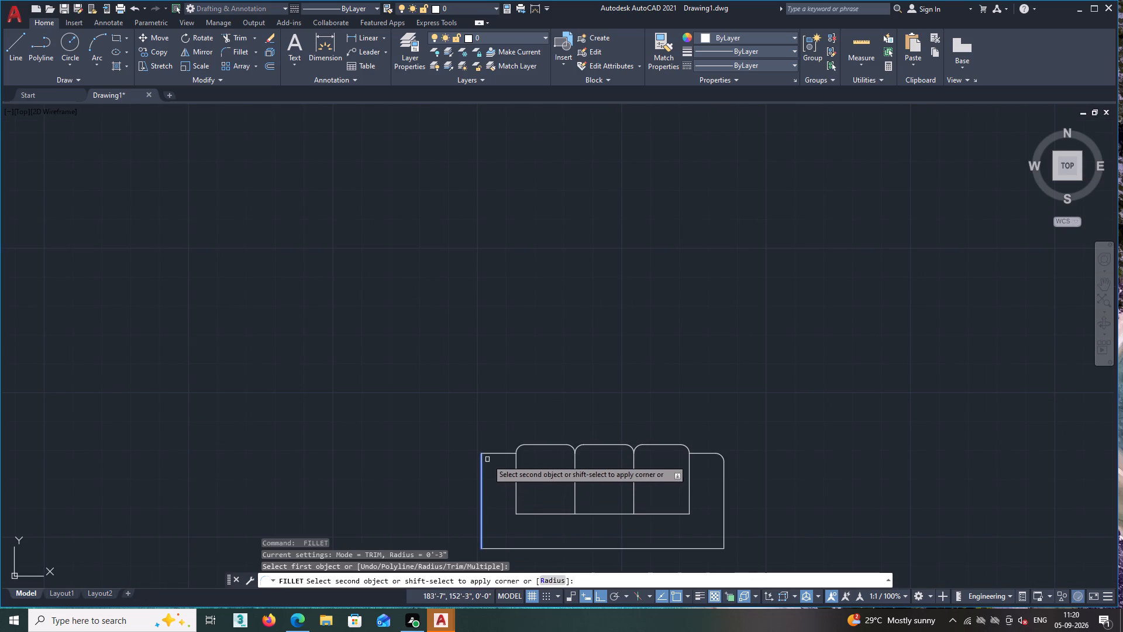
pyautogui.click(492, 454)
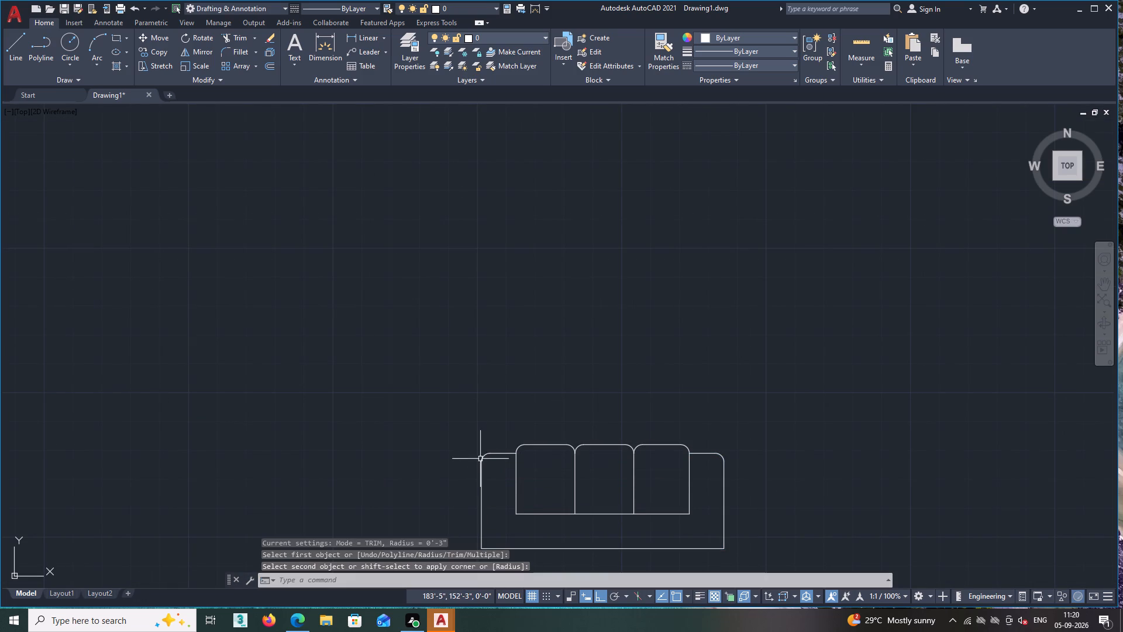
# Fillet the two lower outer corners of the sofa's surround with a 3" radius.
pyautogui.scroll(-1, 423, 456)
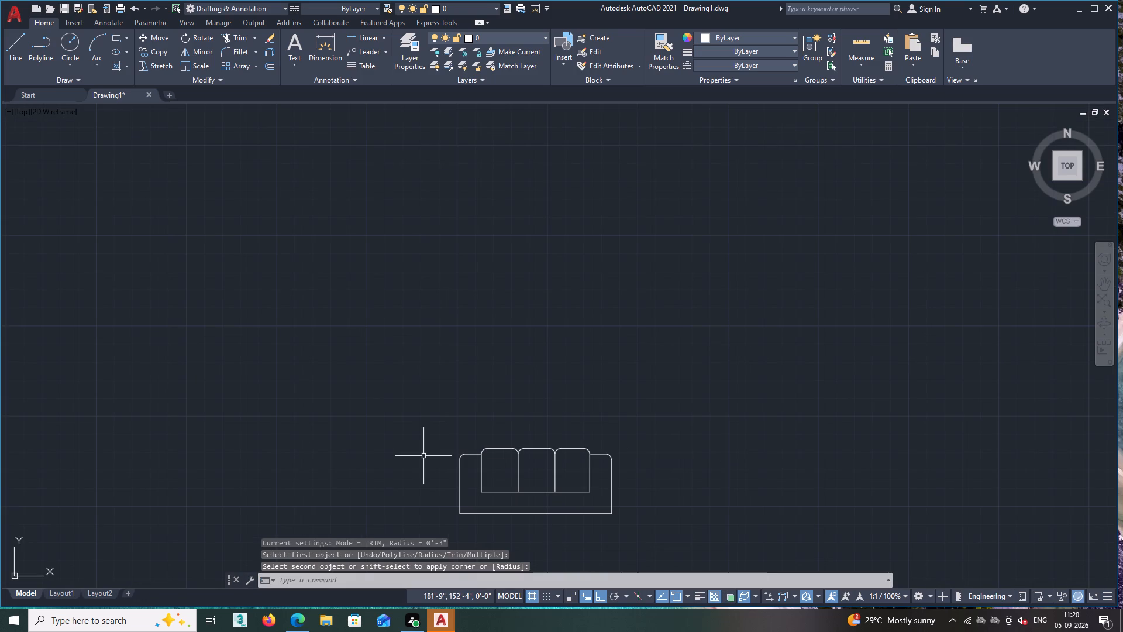
pyautogui.scroll(2, 595, 534)
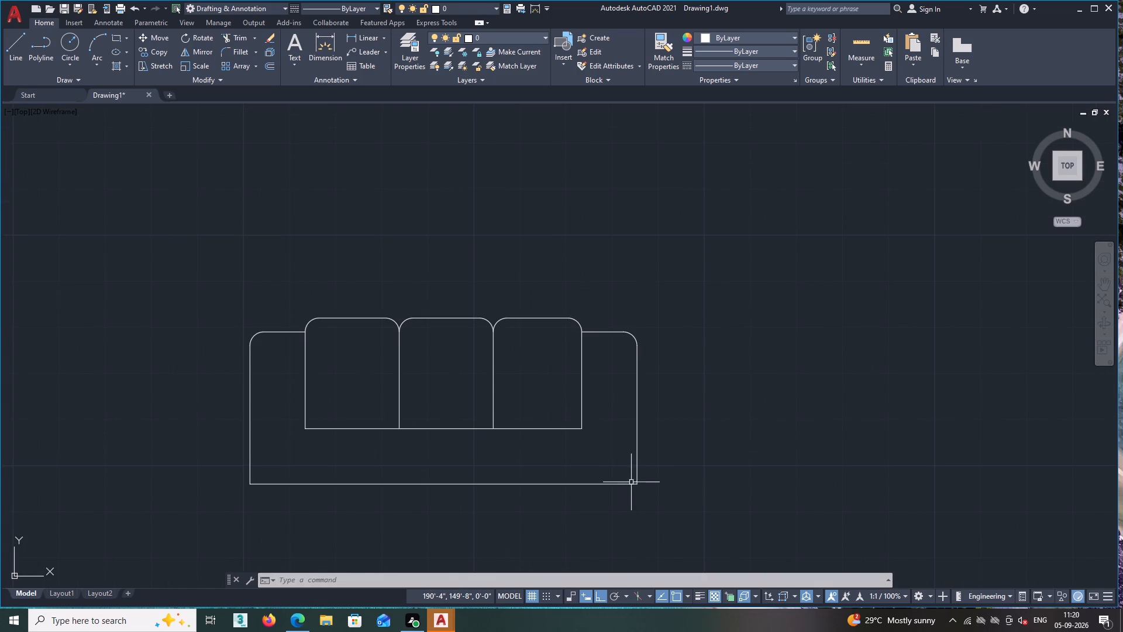
pyautogui.press('space')
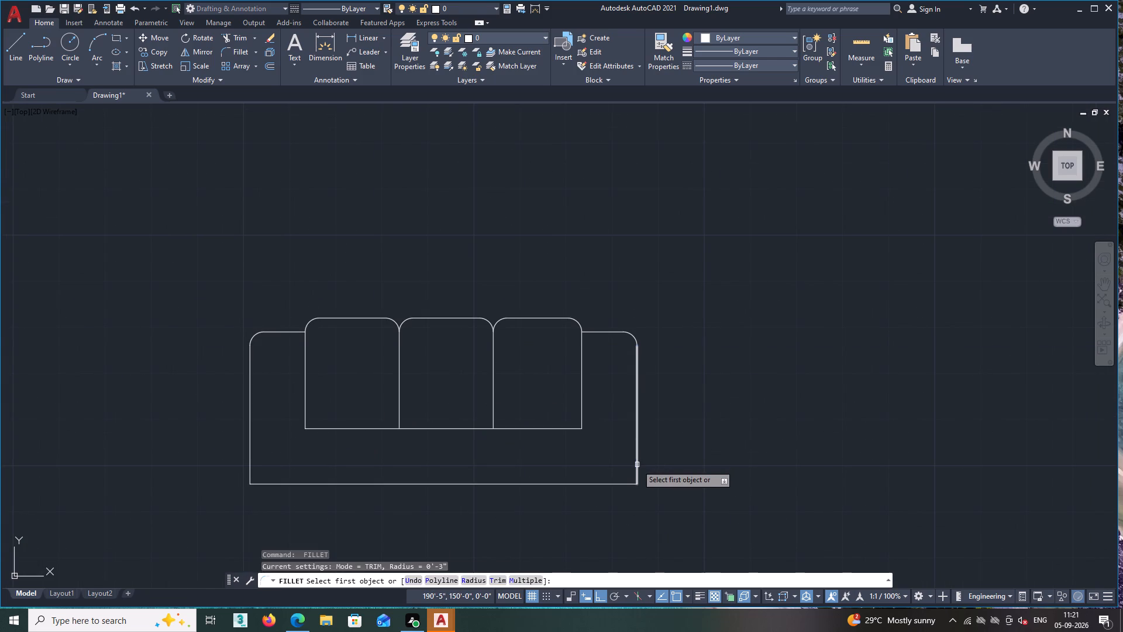
pyautogui.click(637, 465)
pyautogui.click(622, 484)
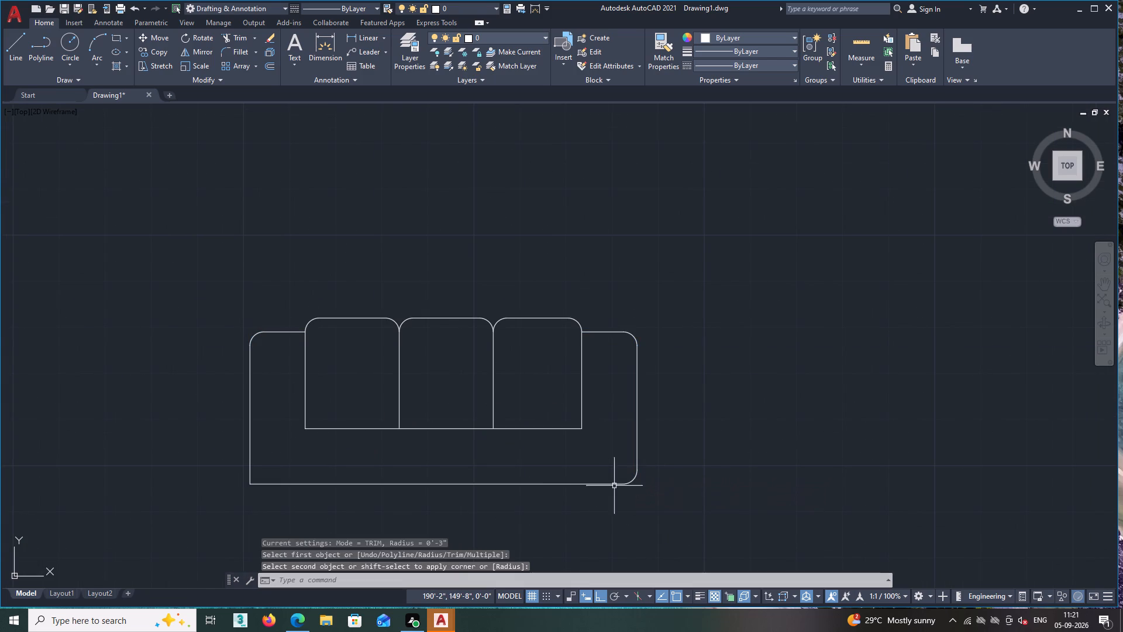
pyautogui.press('space')
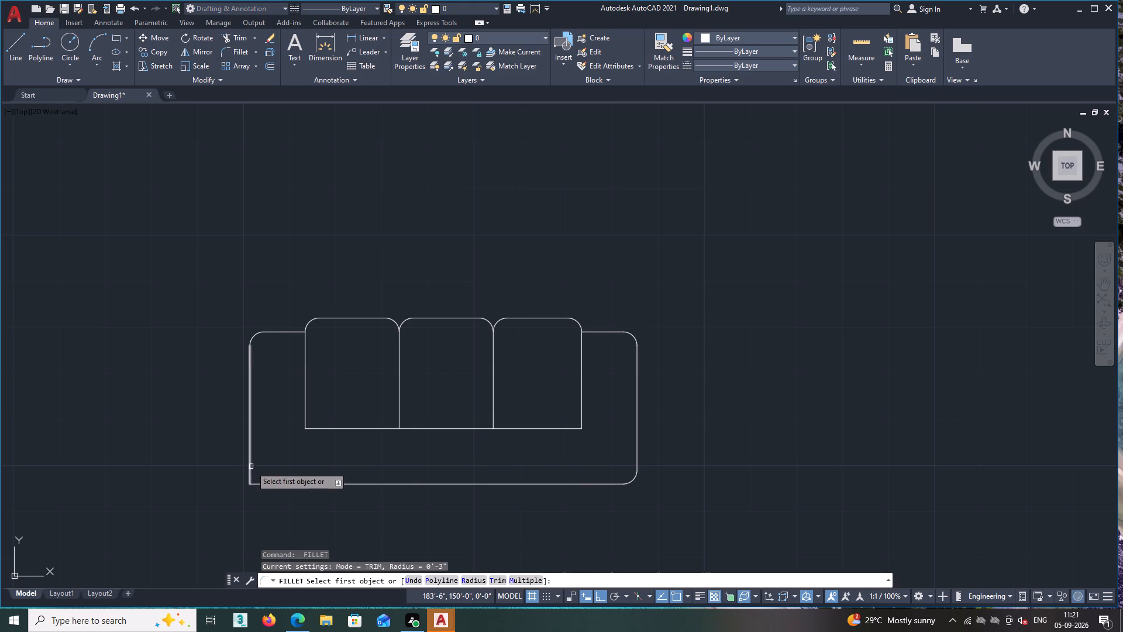
pyautogui.click(249, 463)
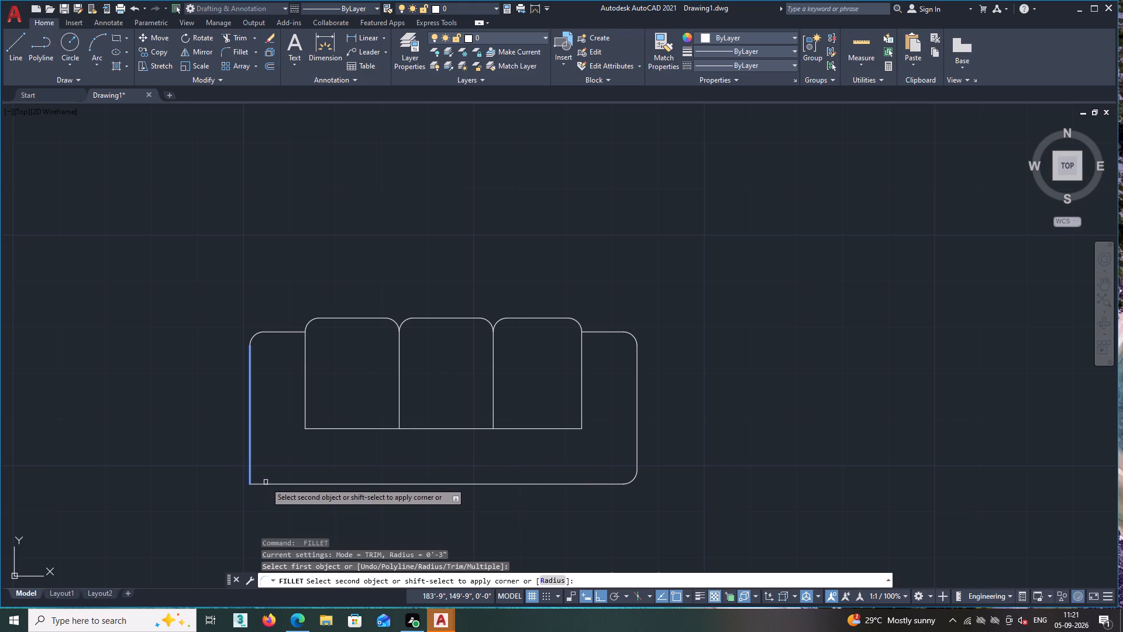
pyautogui.click(267, 485)
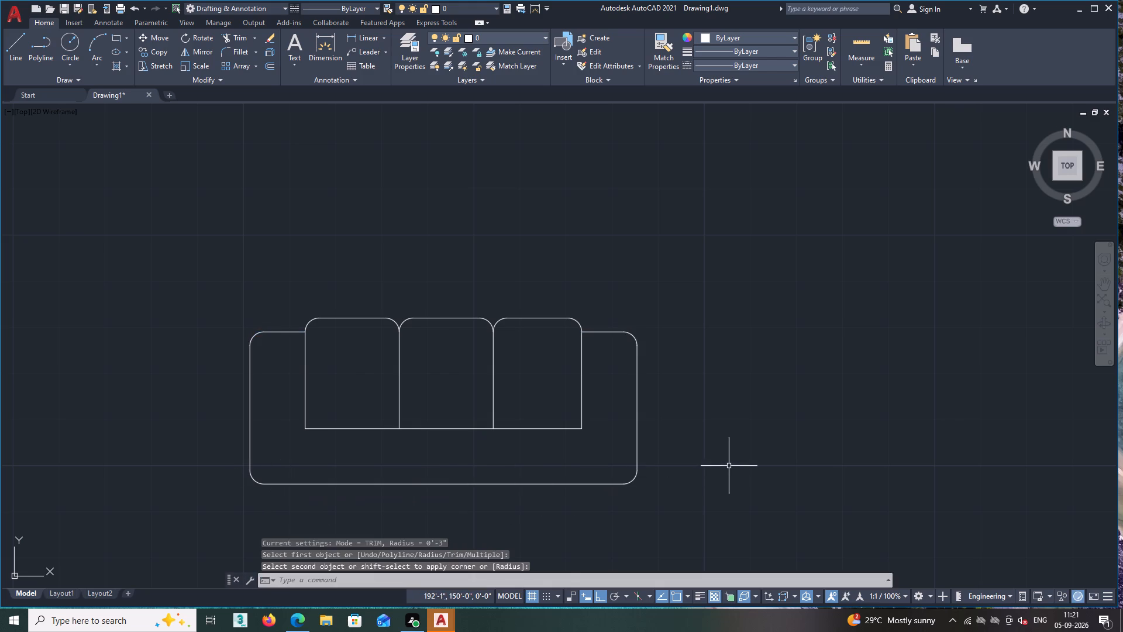
# Join all of the sofa's lines and arcs, including the seats and the outer surround.
pyautogui.scroll(-3, 729, 465)
pyautogui.moveTo(754, 482); pyautogui.dragTo(664, 408, button='middle')
pyautogui.scroll(1, 556, 422)
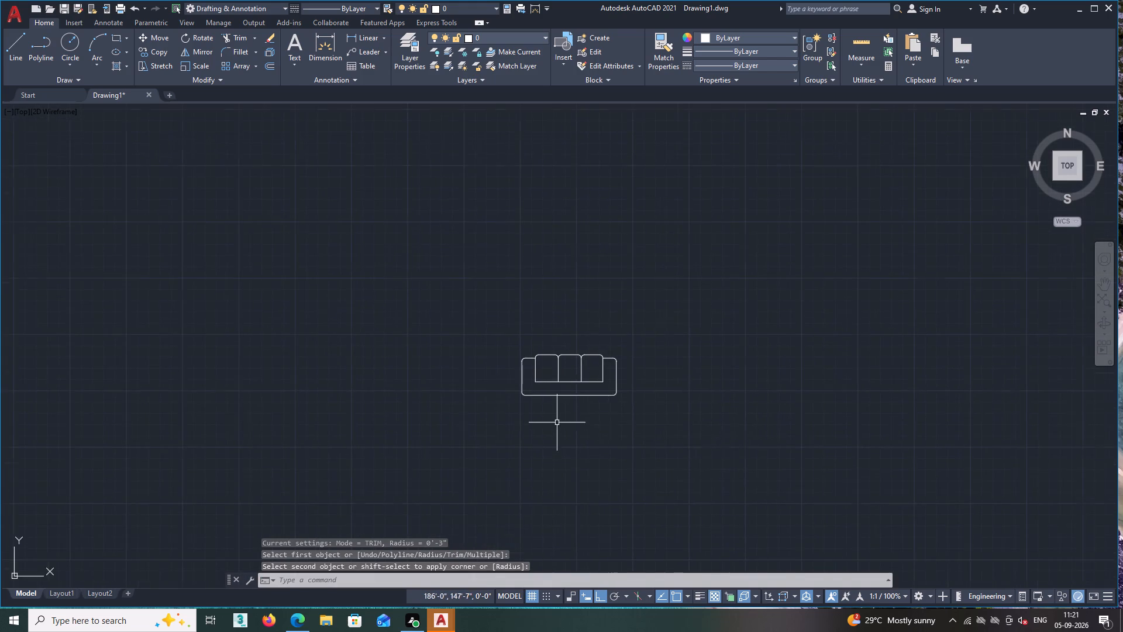
pyautogui.scroll(1, 556, 422)
pyautogui.press('space')
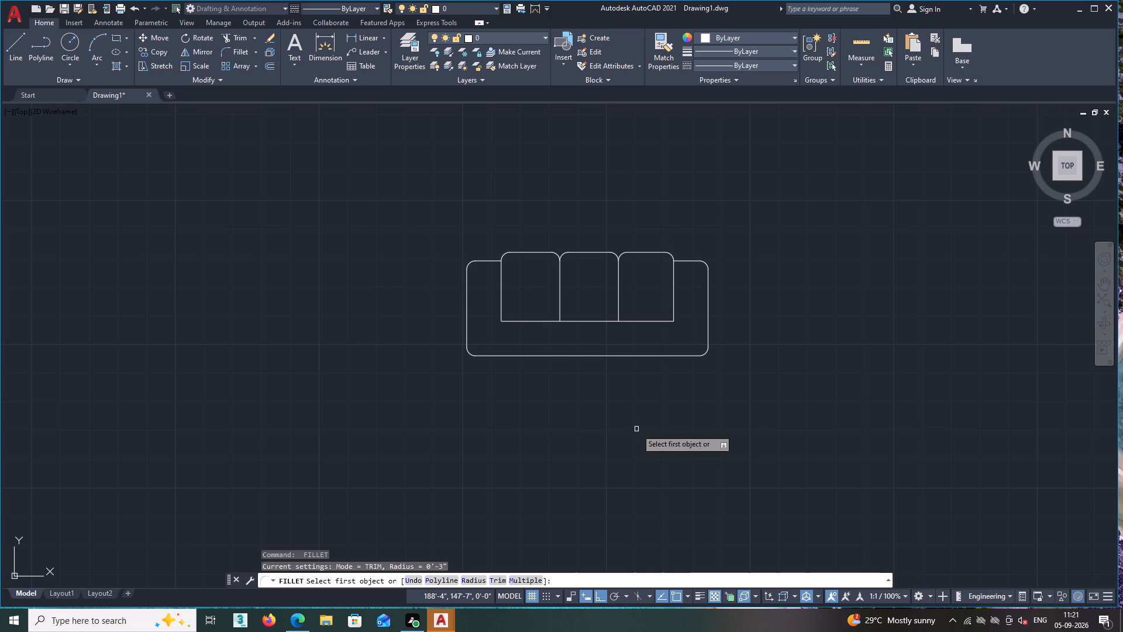
pyautogui.press('space')
pyautogui.scroll(2, 597, 334)
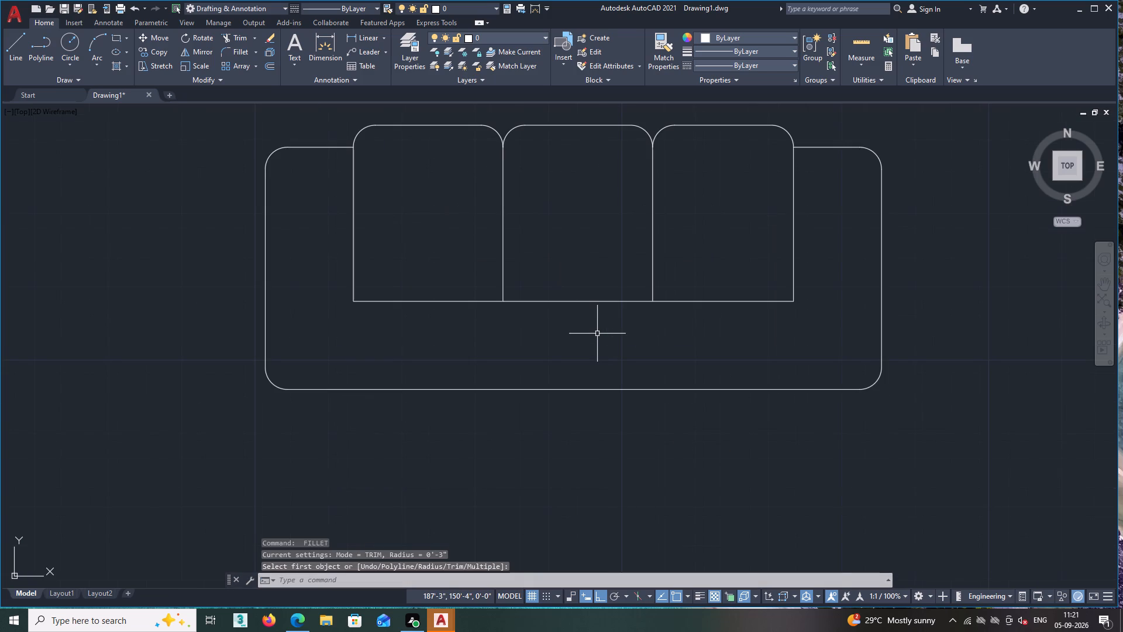
pyautogui.scroll(-1, 597, 334)
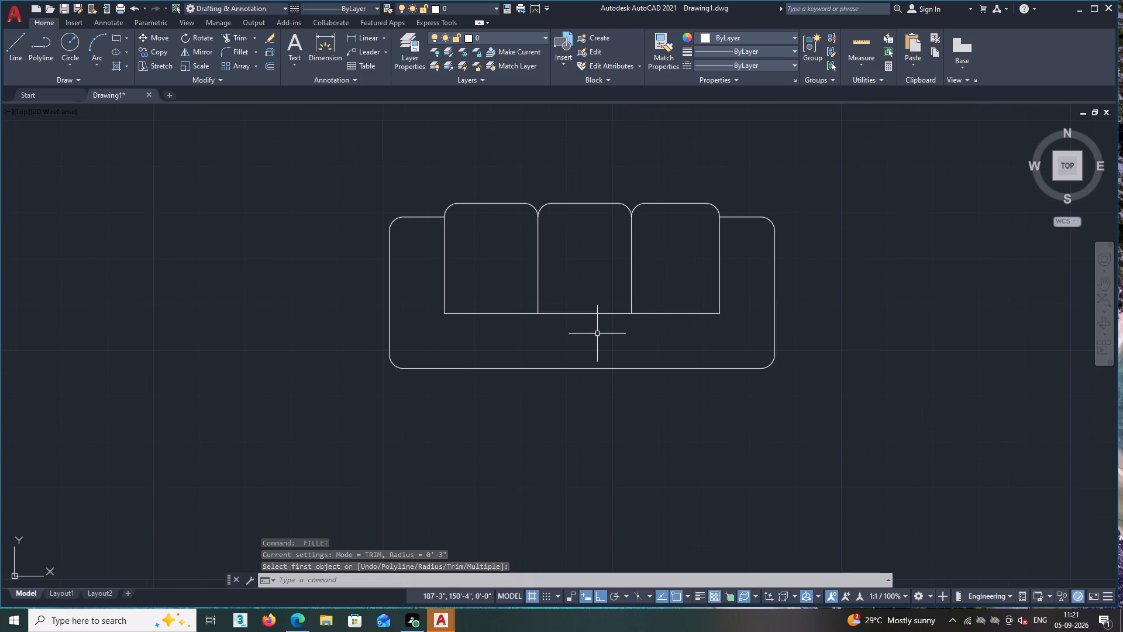
pyautogui.scroll(-1, 597, 334)
pyautogui.doubleClick(752, 232)
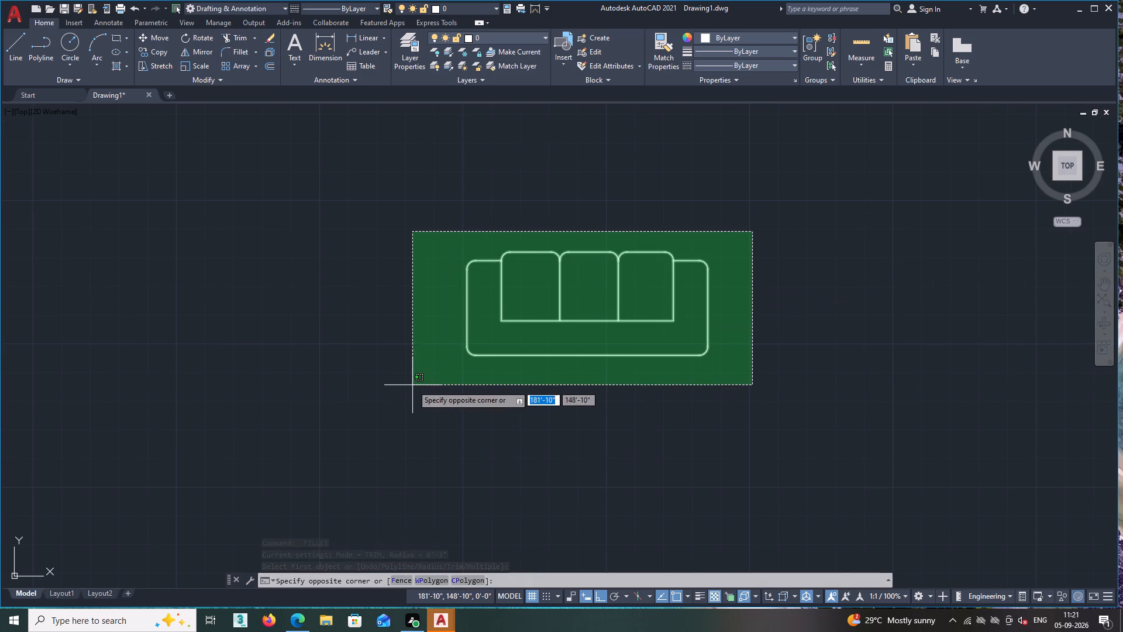
pyautogui.click(412, 385)
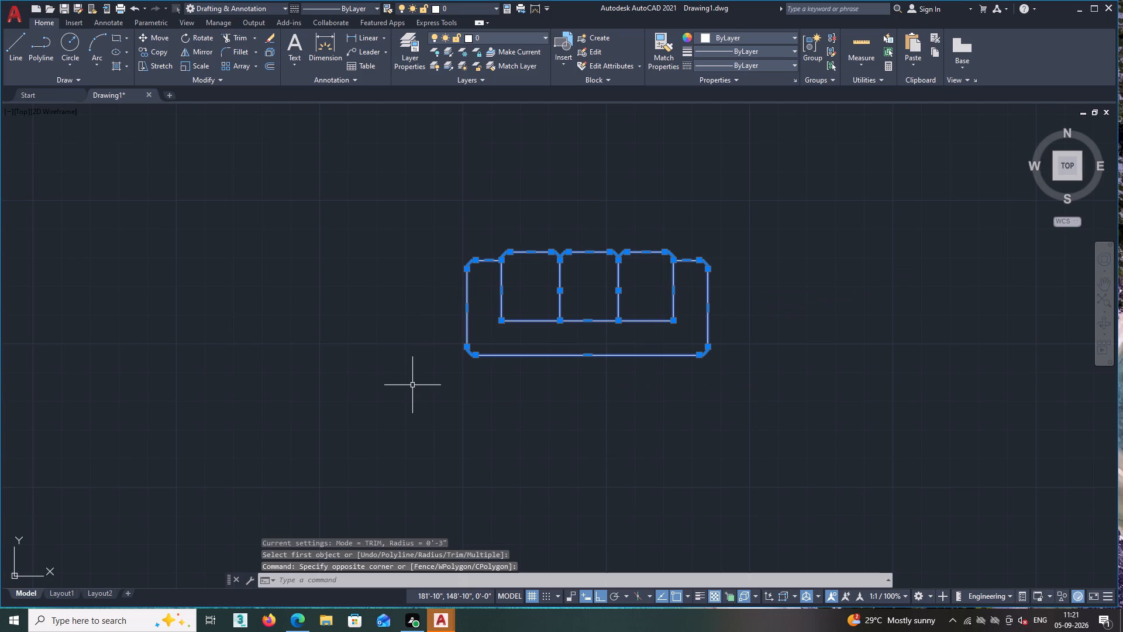
pyautogui.press('j')
pyautogui.press('space')
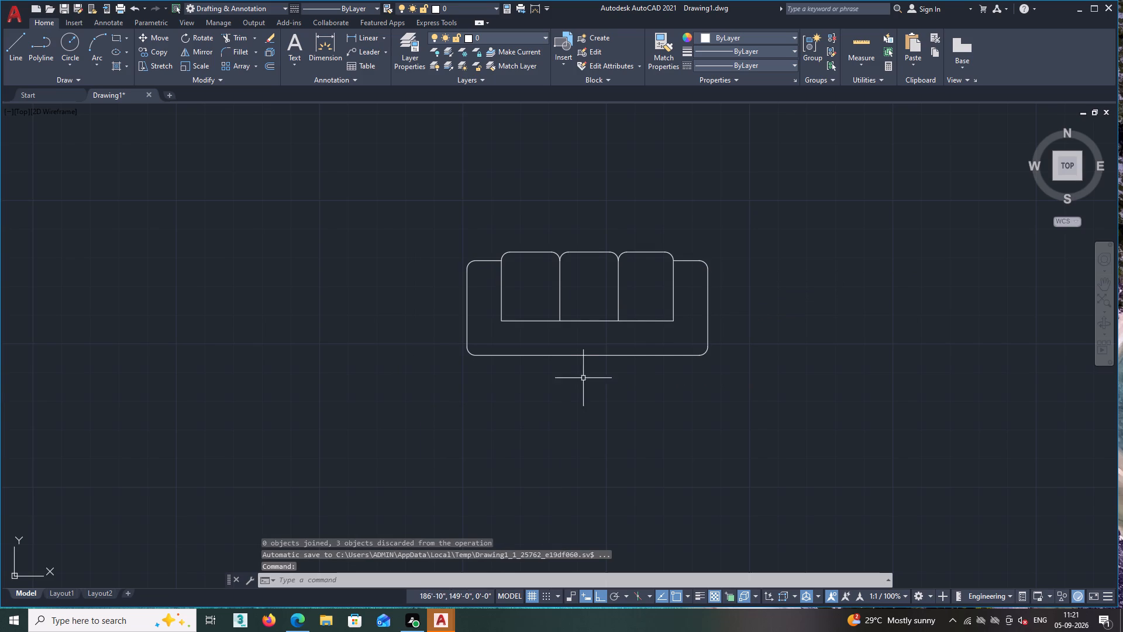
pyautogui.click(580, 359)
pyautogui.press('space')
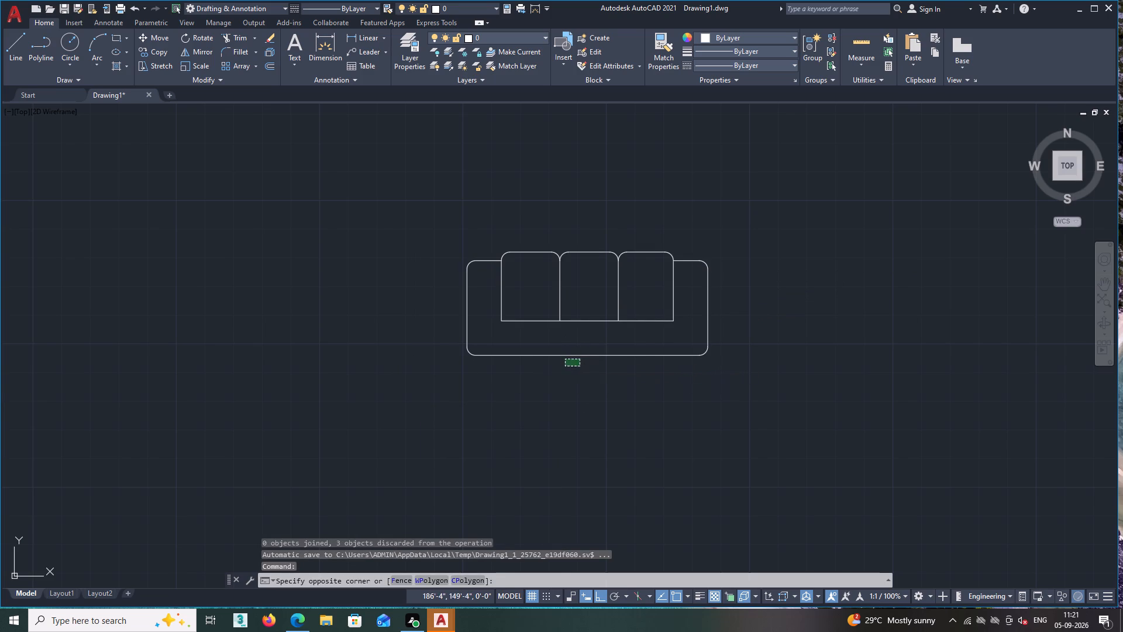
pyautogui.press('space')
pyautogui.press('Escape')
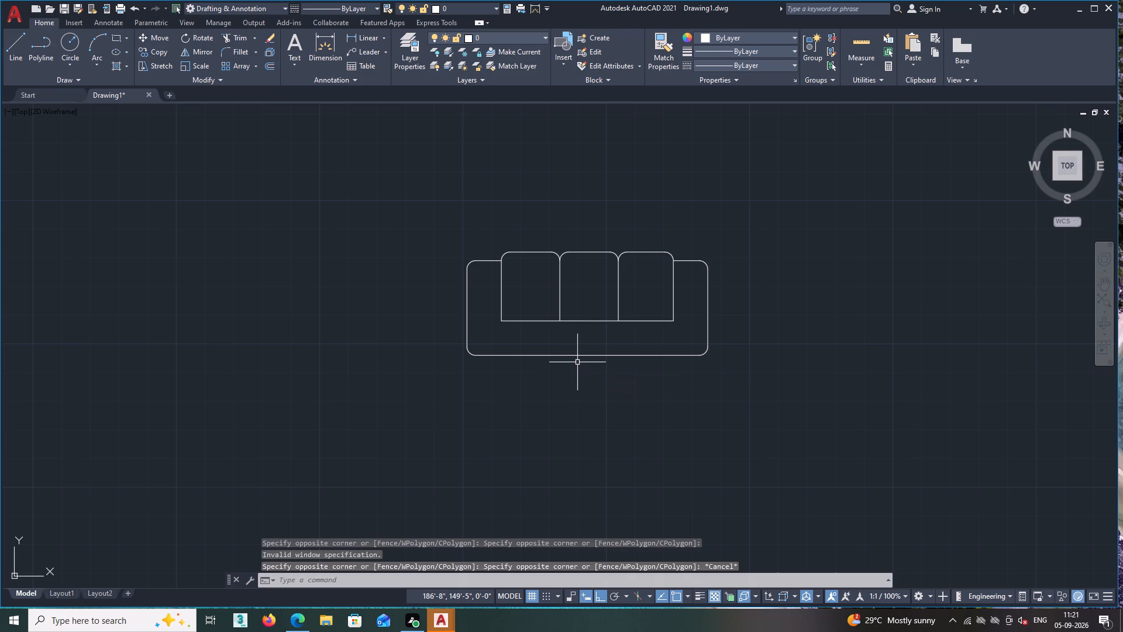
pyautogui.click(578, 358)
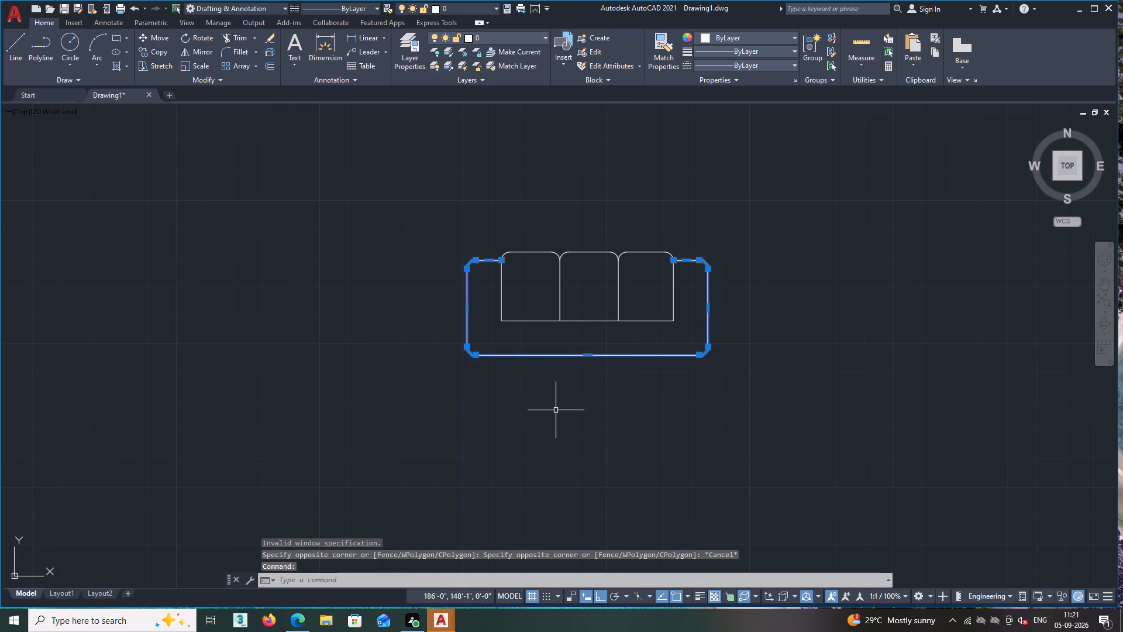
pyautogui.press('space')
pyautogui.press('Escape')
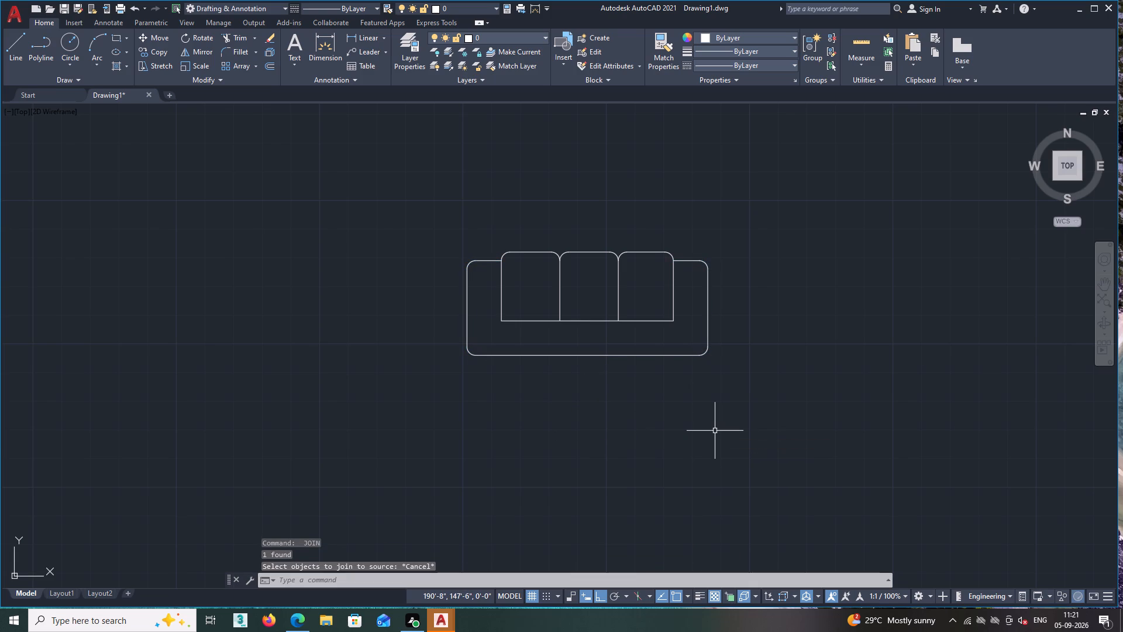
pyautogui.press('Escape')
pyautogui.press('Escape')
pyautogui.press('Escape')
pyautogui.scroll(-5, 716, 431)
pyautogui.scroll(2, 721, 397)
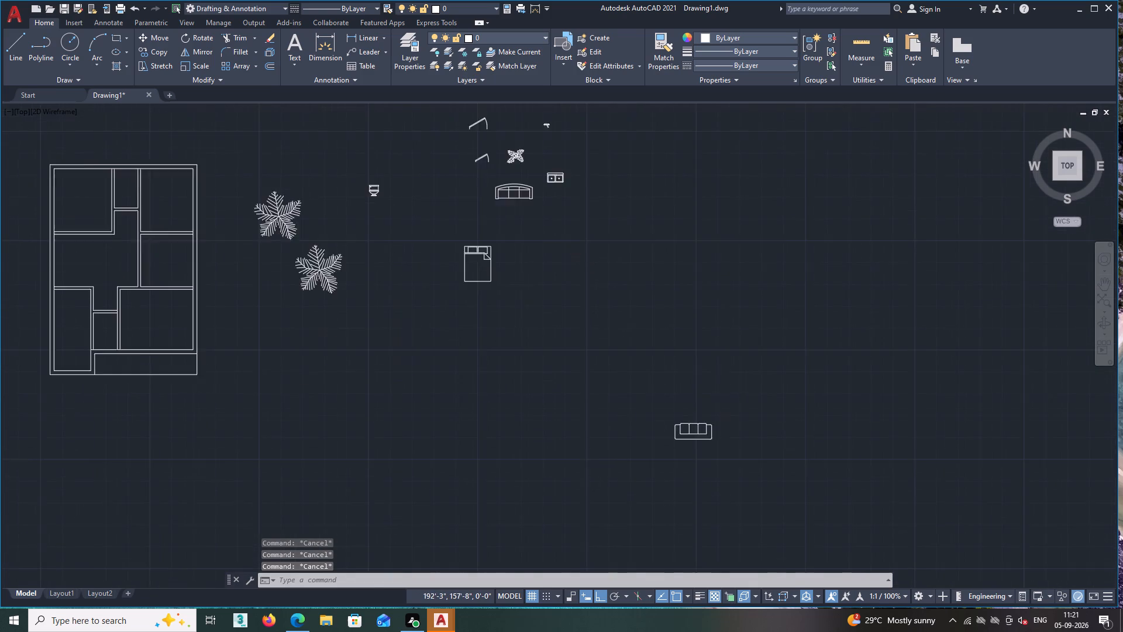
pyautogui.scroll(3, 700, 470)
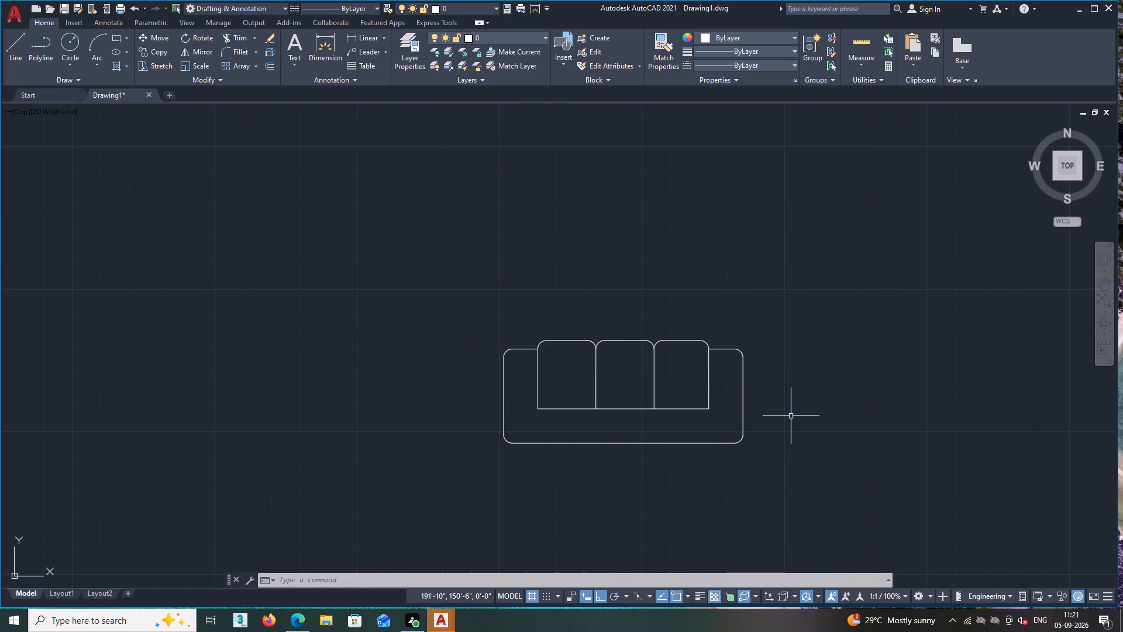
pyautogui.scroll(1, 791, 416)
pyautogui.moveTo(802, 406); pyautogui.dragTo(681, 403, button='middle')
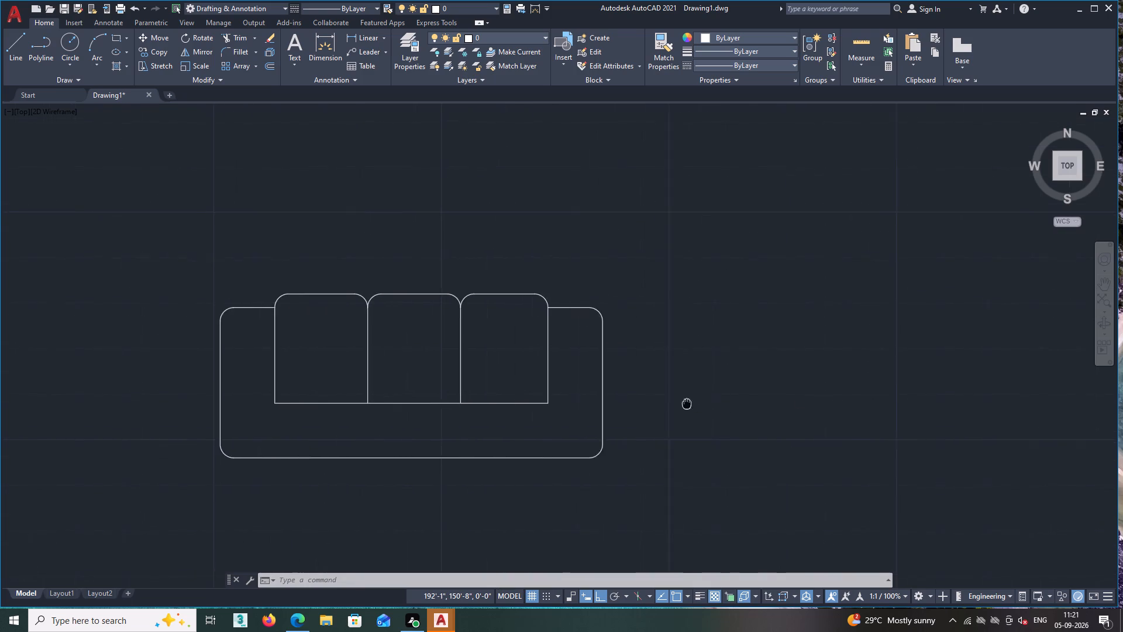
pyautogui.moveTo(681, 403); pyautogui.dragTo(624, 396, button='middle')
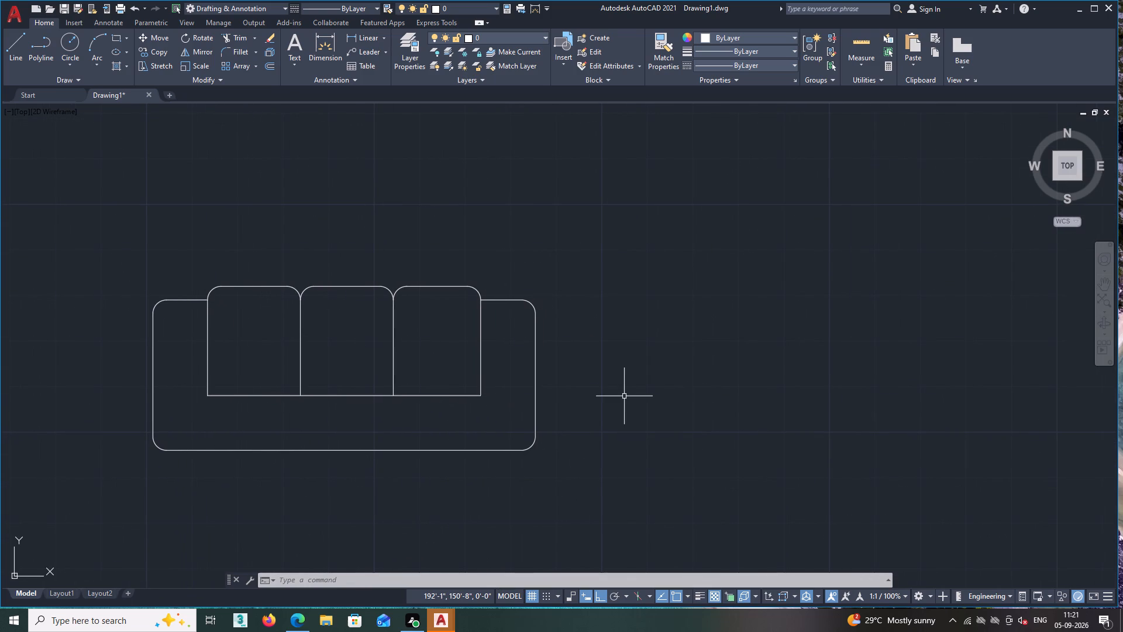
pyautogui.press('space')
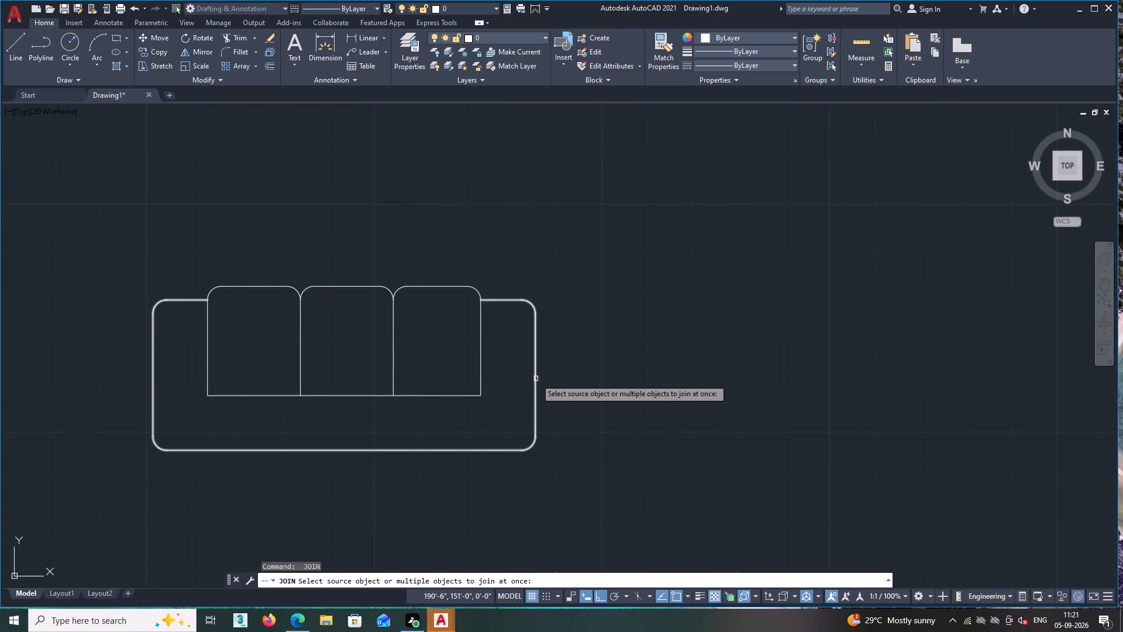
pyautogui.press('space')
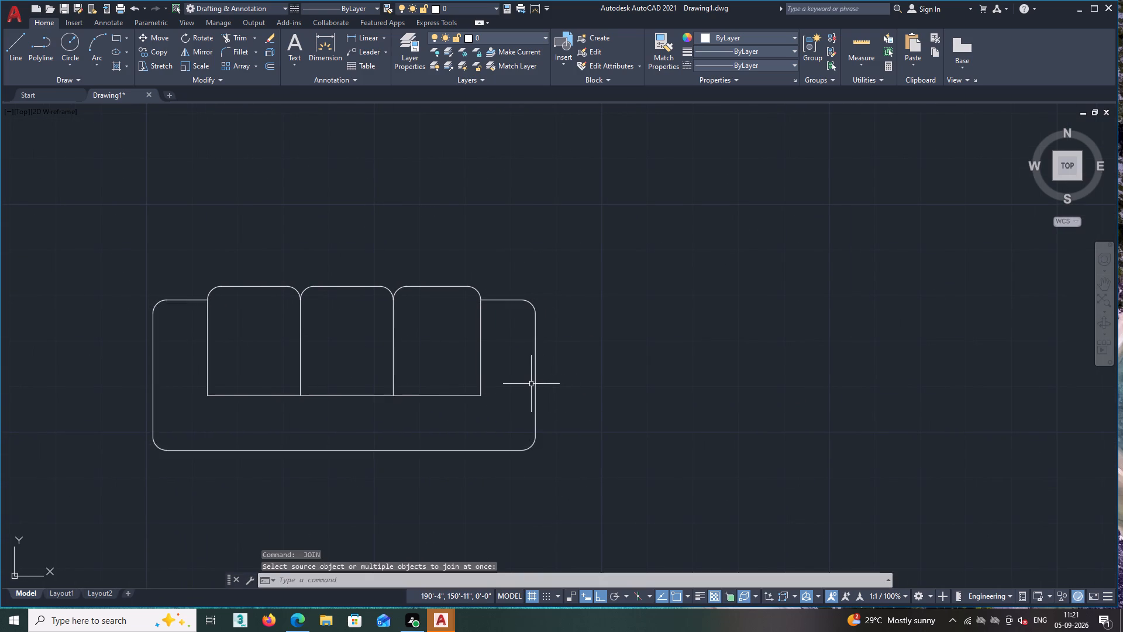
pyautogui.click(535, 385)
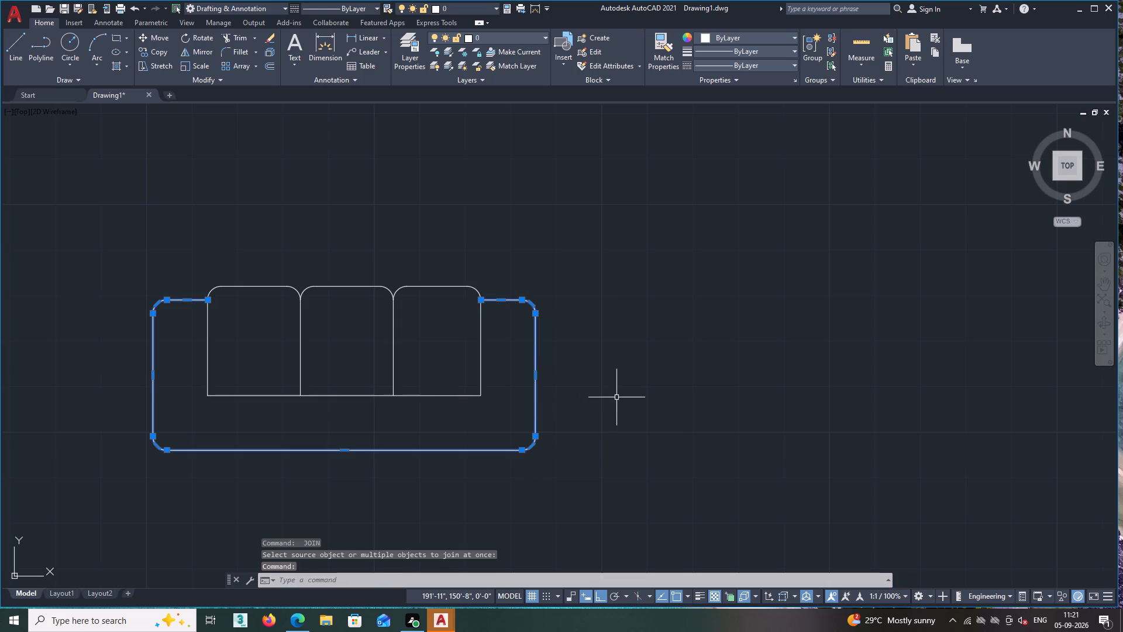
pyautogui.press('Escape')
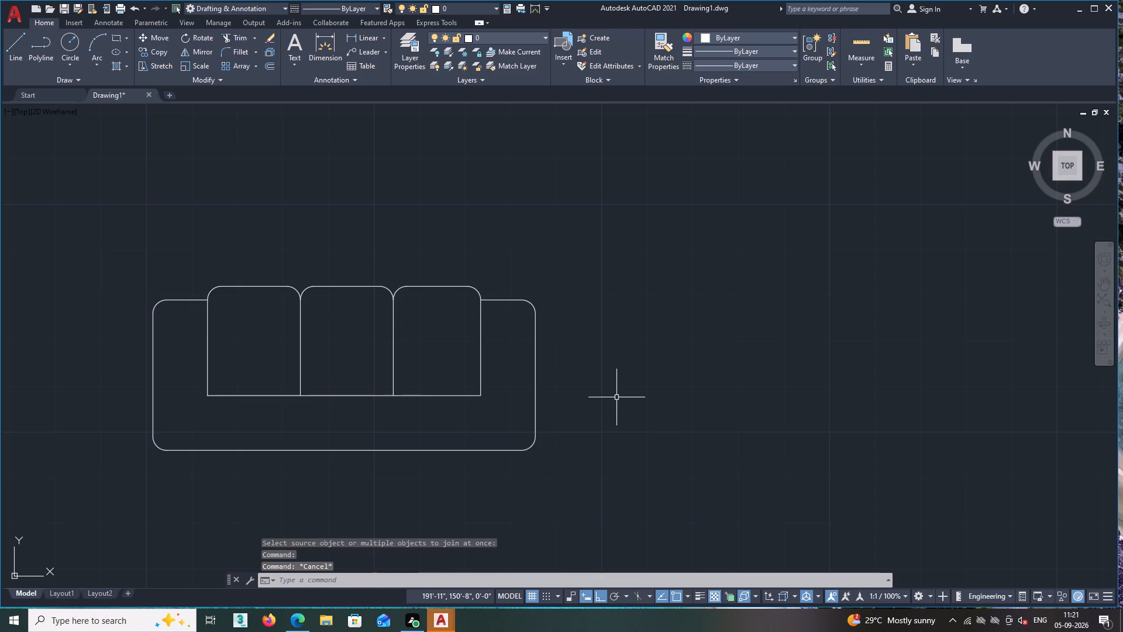
# Draw a vertical guide line about 2'-3" long, about 10" beyond the sofa's right side and spanning its straight edge.
pyautogui.write('L')
pyautogui.press('space')
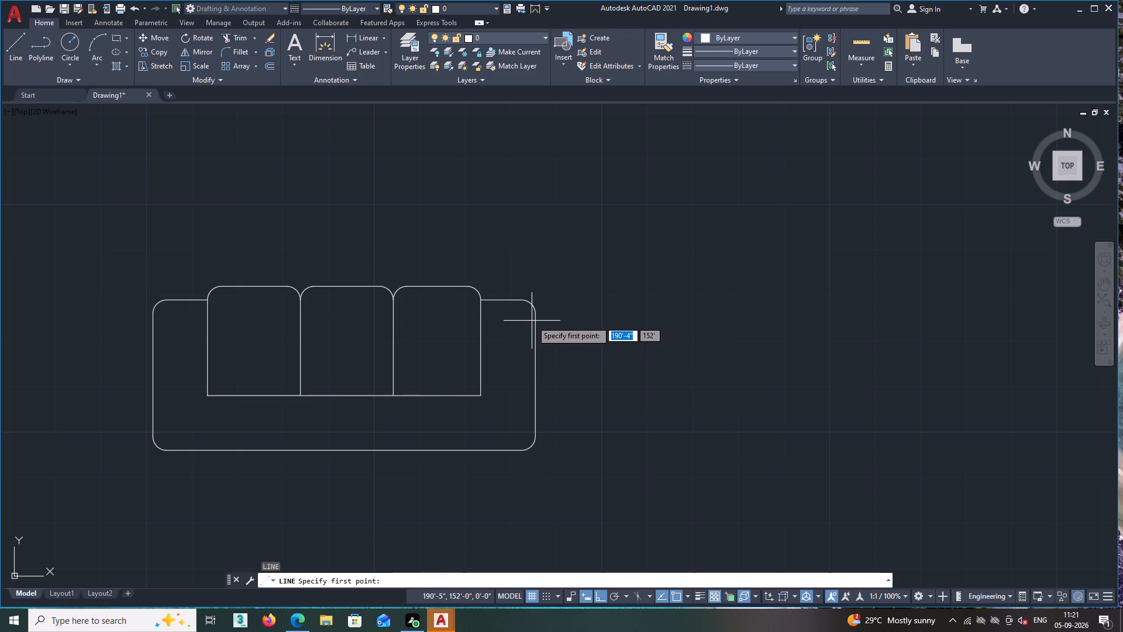
pyautogui.click(580, 312)
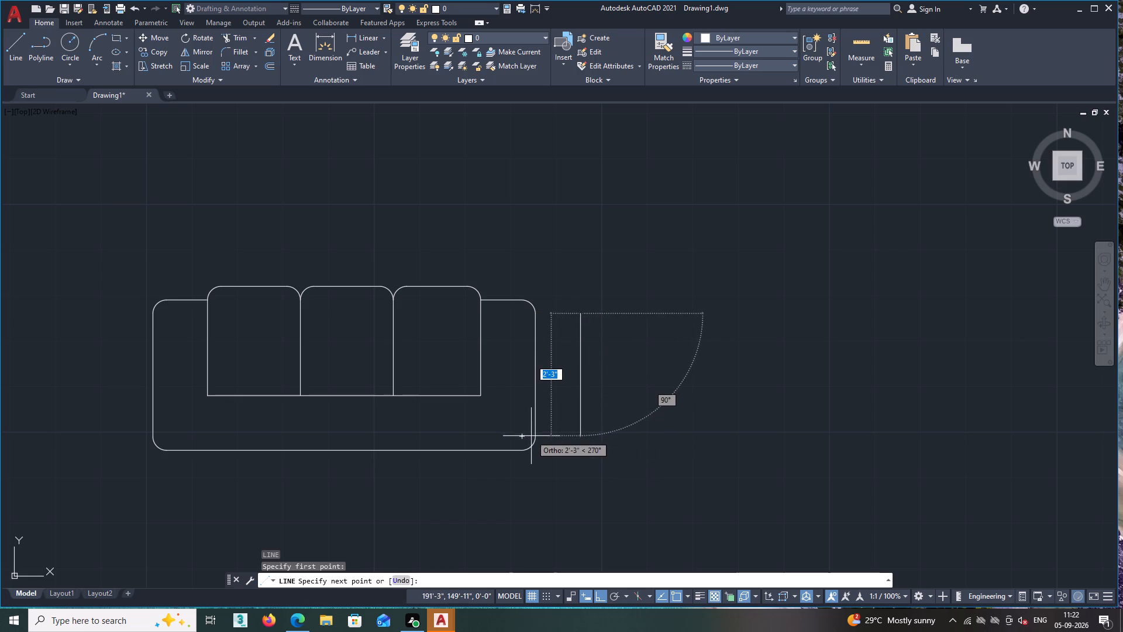
pyautogui.click(579, 437)
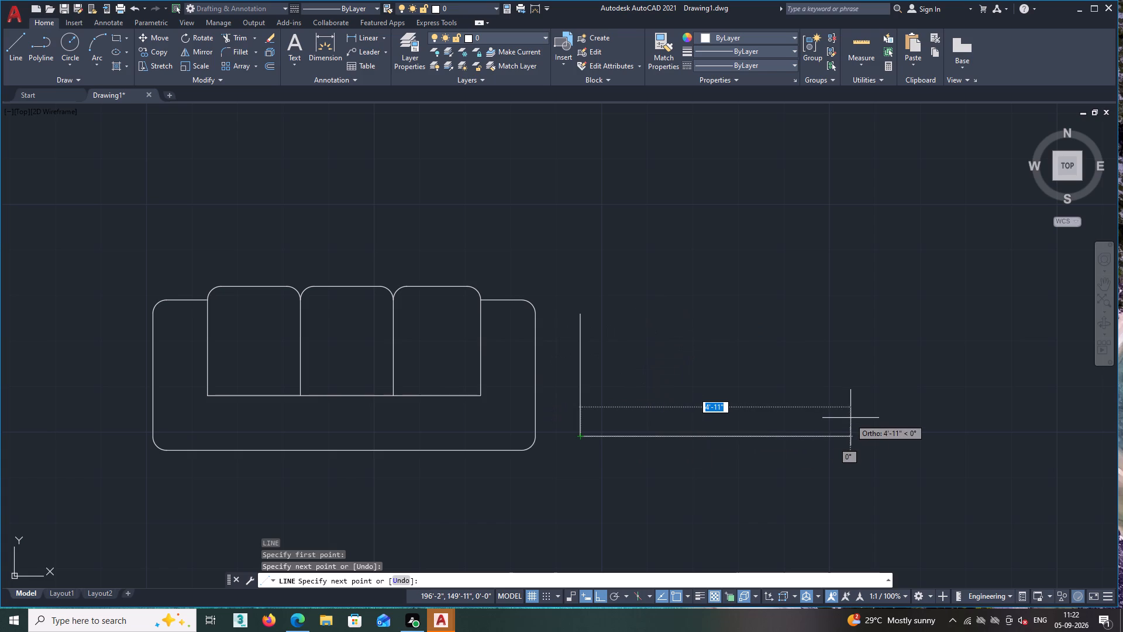
pyautogui.press('space')
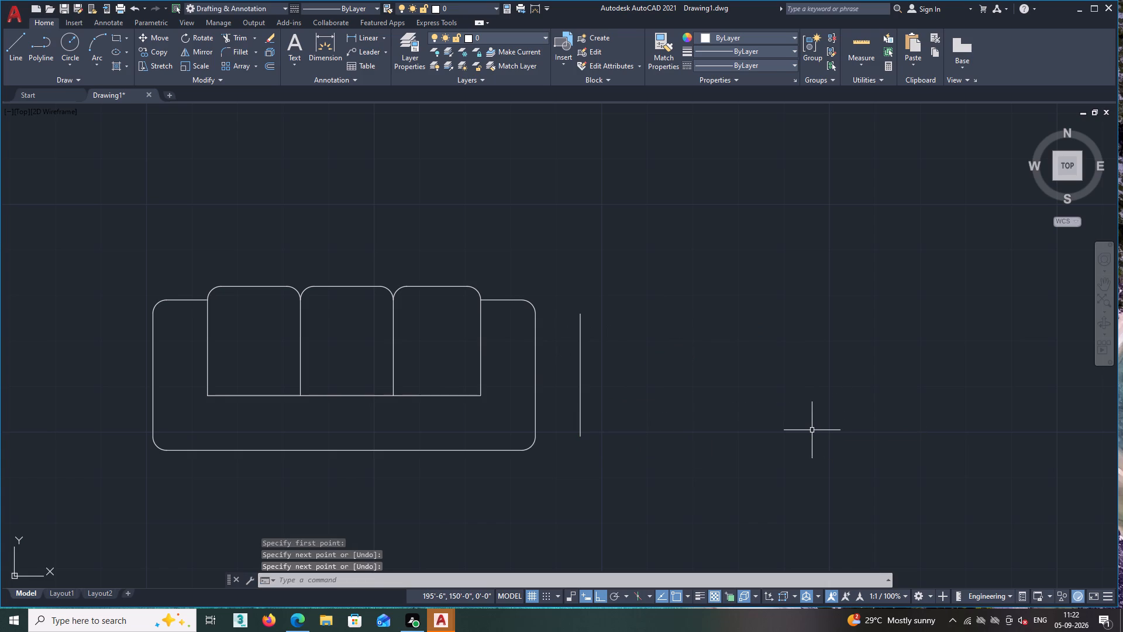
# Draw a square of about 2'-3" by 2'-3" from the upper end of the guide line, extending away from the sofa.
pyautogui.write('REC')
pyautogui.press('space')
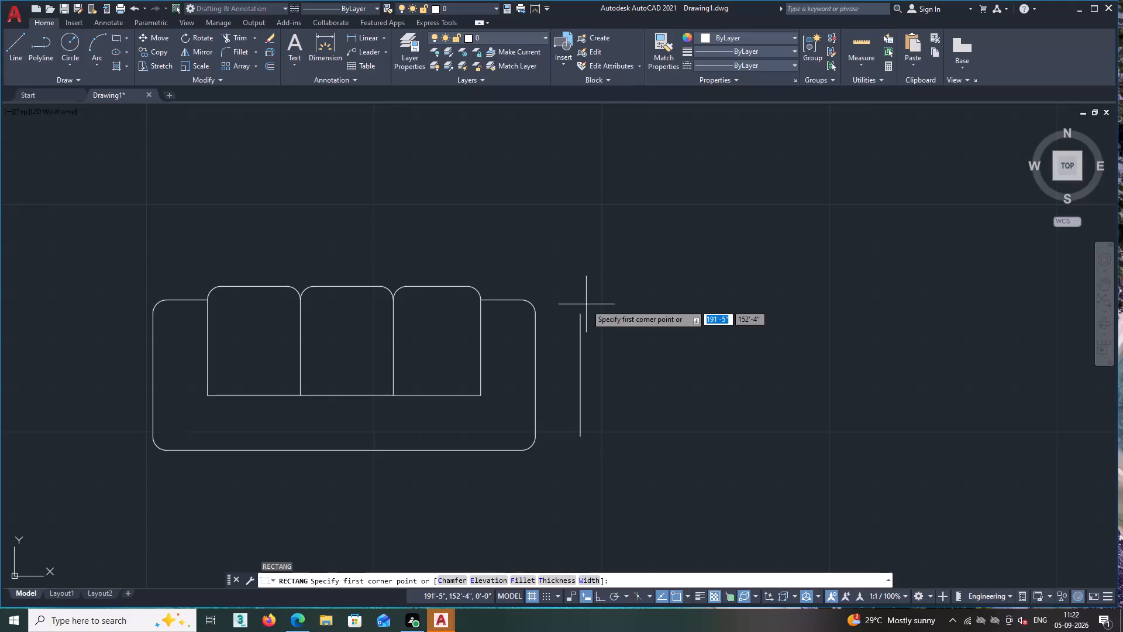
pyautogui.click(580, 314)
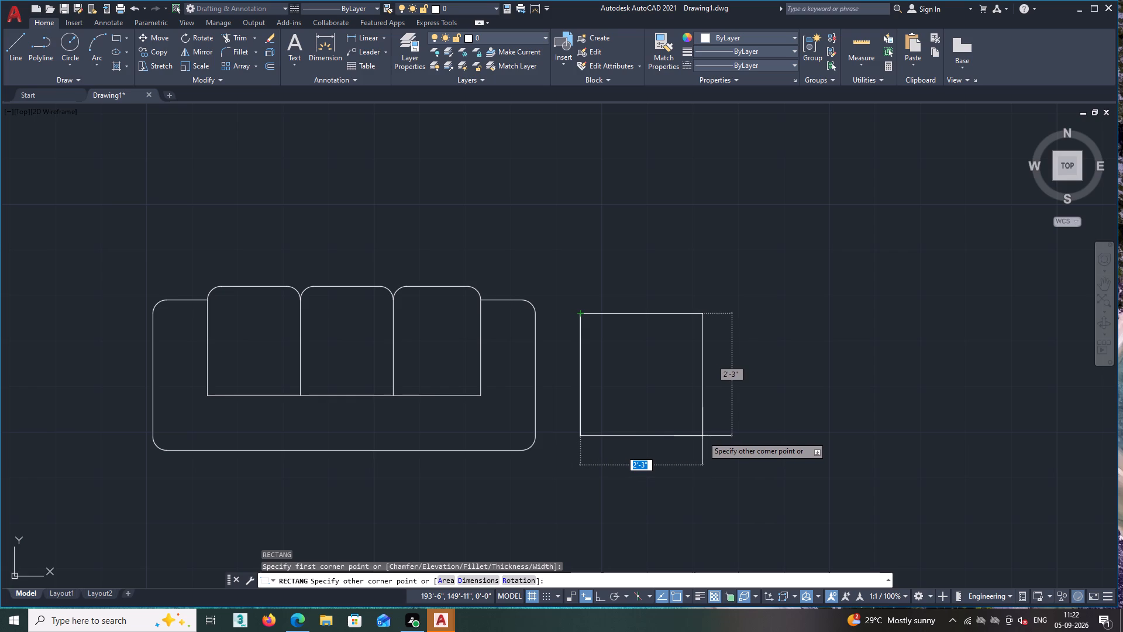
pyautogui.doubleClick(702, 436)
# Delete the vertical guide line that overlaps the square's left edge.
pyautogui.scroll(3, 577, 441)
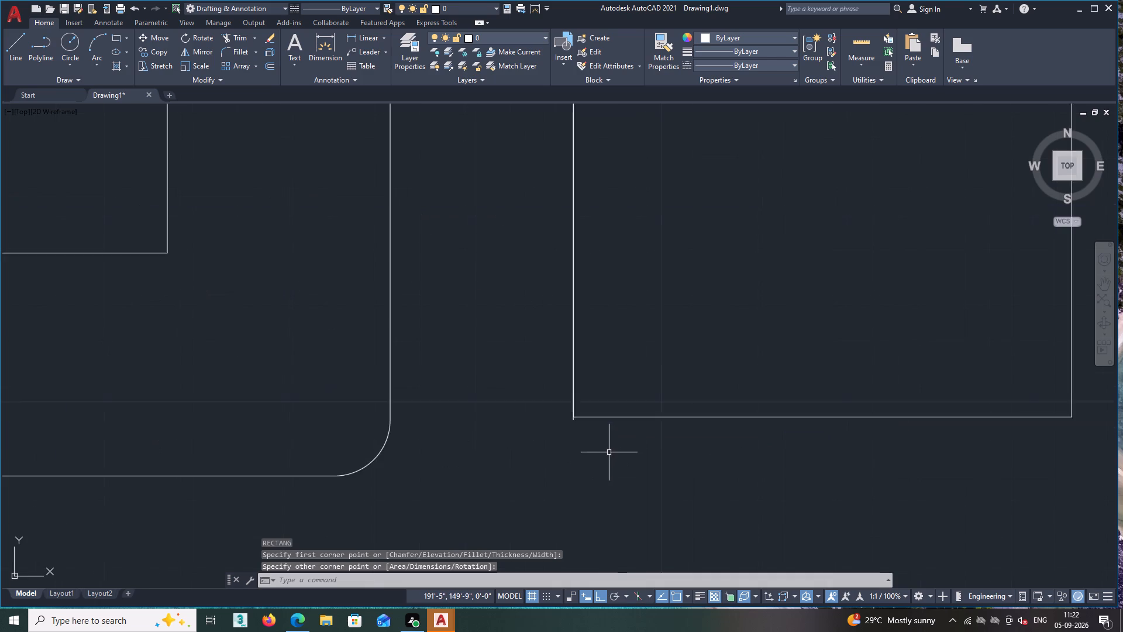
pyautogui.scroll(1, 609, 452)
pyautogui.press('space')
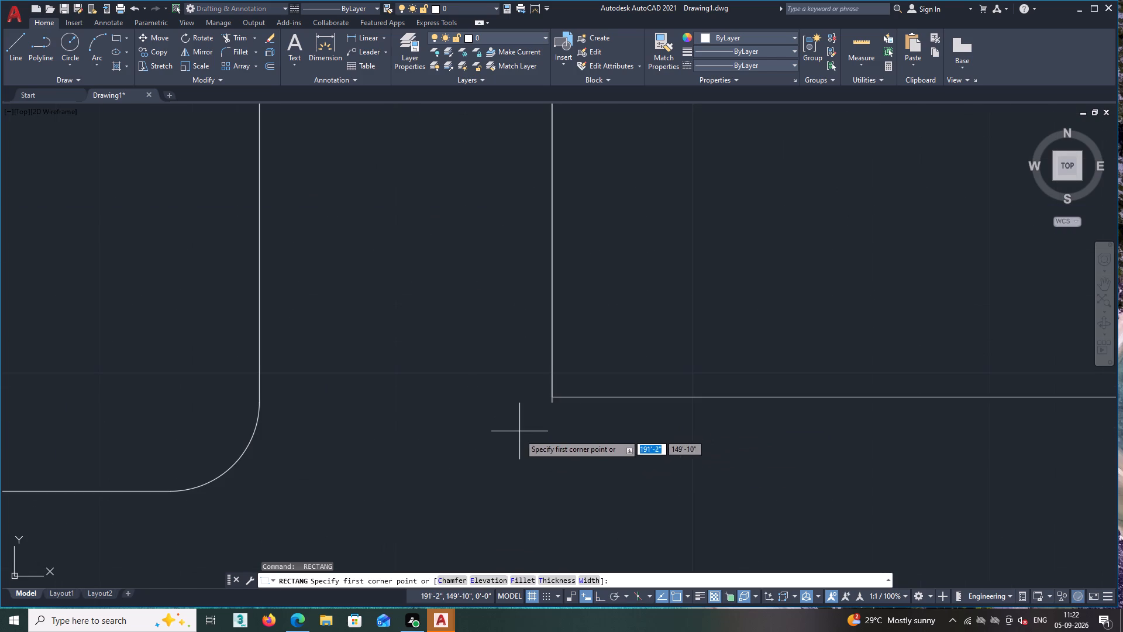
pyautogui.press('Escape')
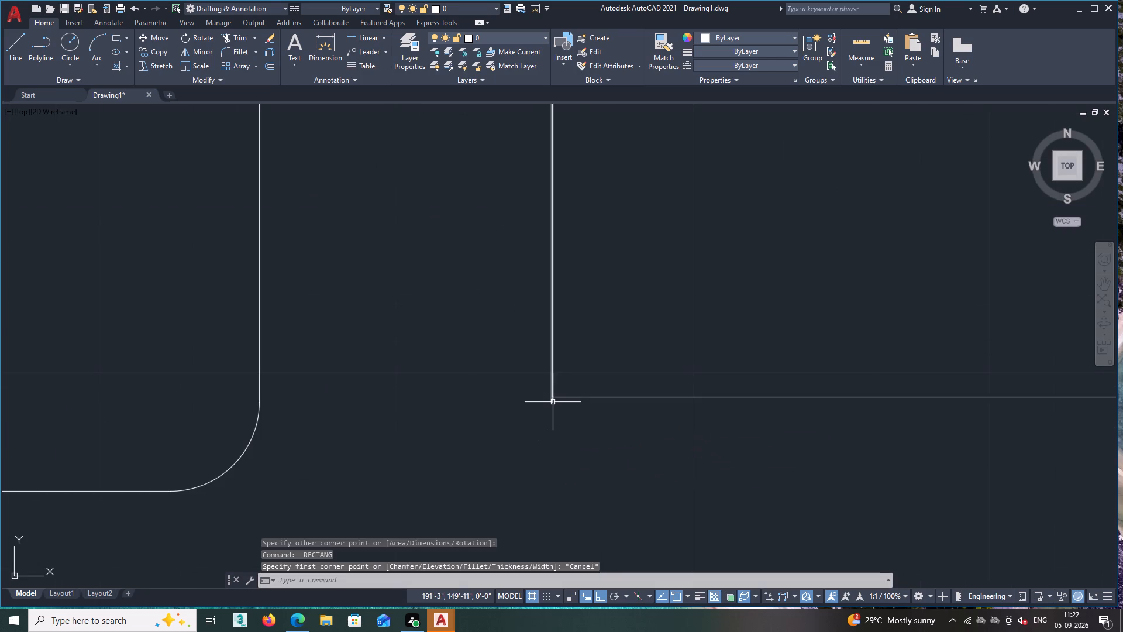
pyautogui.doubleClick(553, 402)
pyautogui.press('Delete')
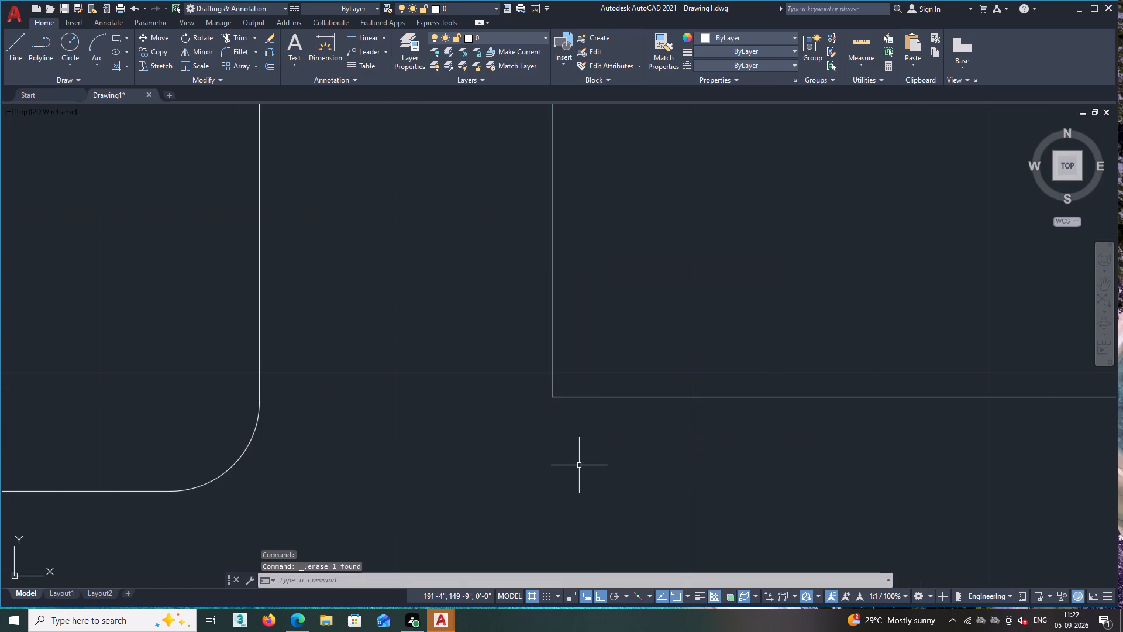
# Draw a circle of about 9" radius centred inside the square beside the sofa.
pyautogui.scroll(-4, 579, 465)
pyautogui.scroll(1, 591, 384)
pyautogui.scroll(-1, 591, 382)
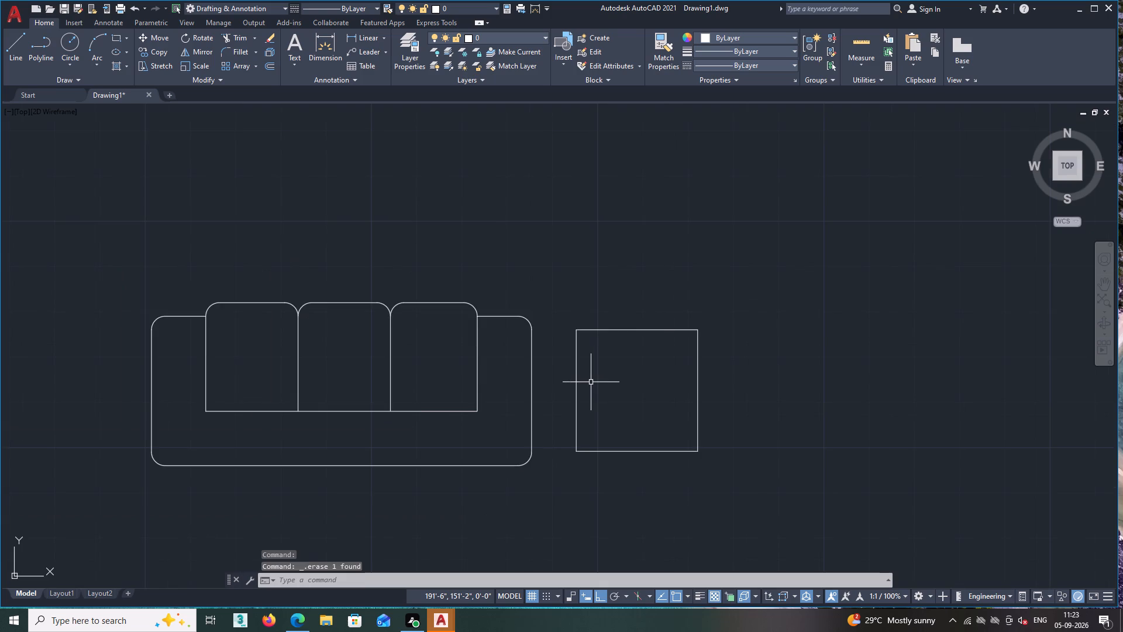
pyautogui.scroll(-2, 591, 382)
pyautogui.scroll(1, 616, 442)
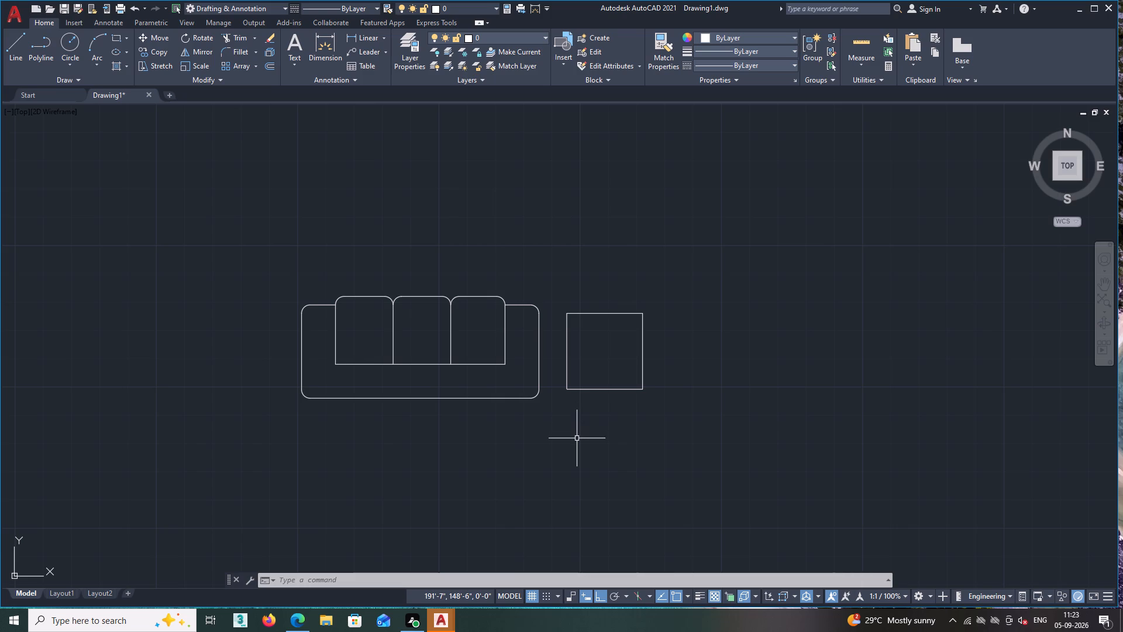
pyautogui.write('C')
pyautogui.press('space')
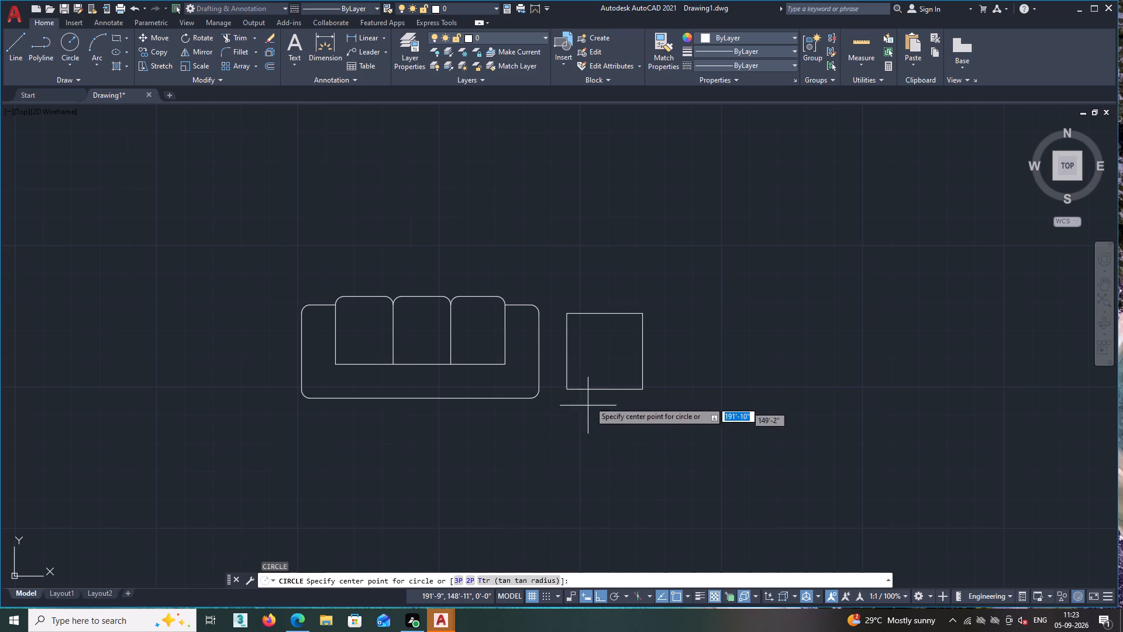
pyautogui.click(604, 351)
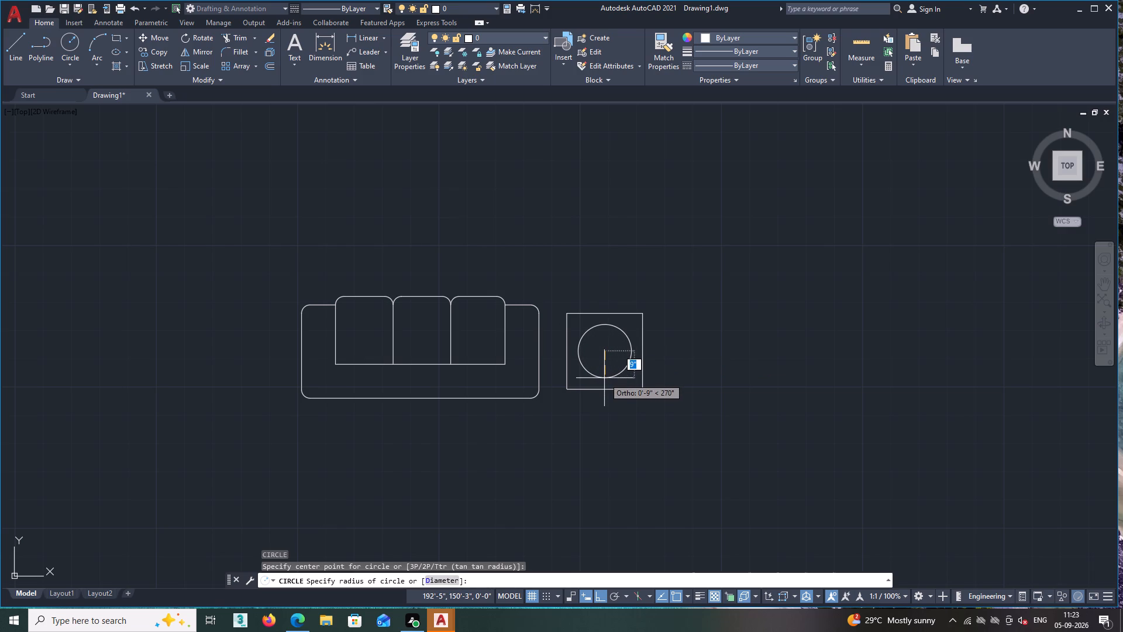
pyautogui.doubleClick(604, 378)
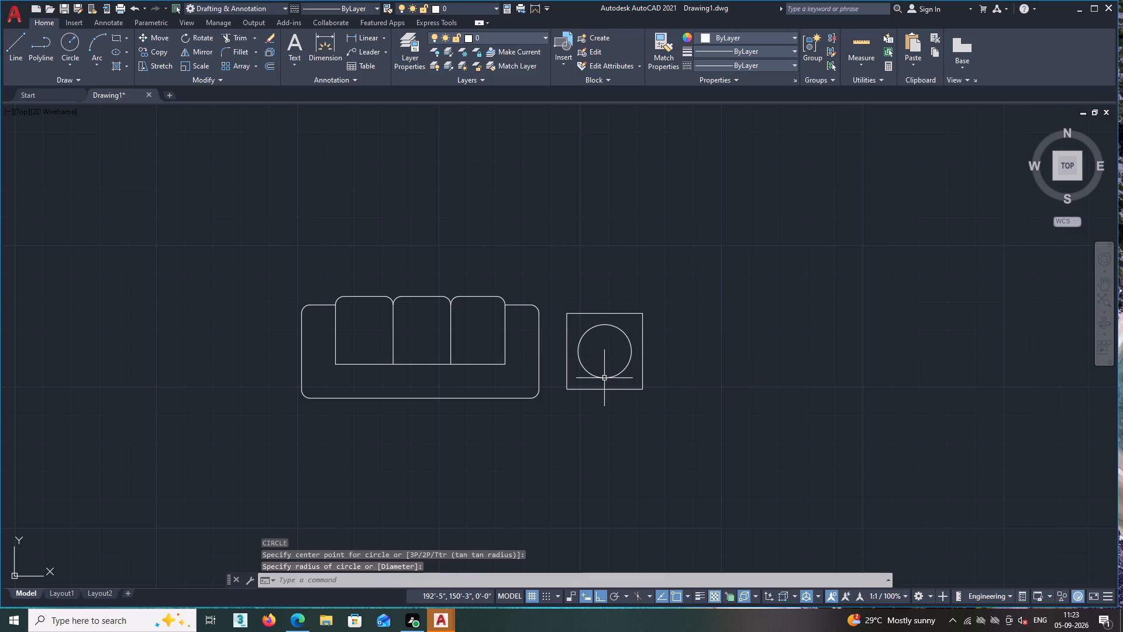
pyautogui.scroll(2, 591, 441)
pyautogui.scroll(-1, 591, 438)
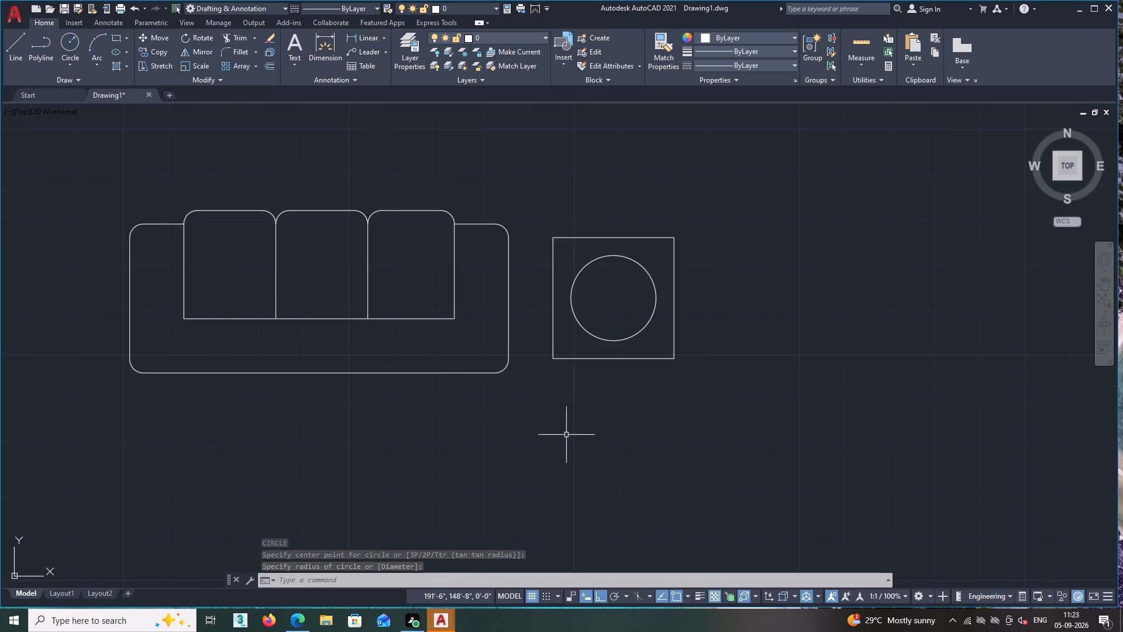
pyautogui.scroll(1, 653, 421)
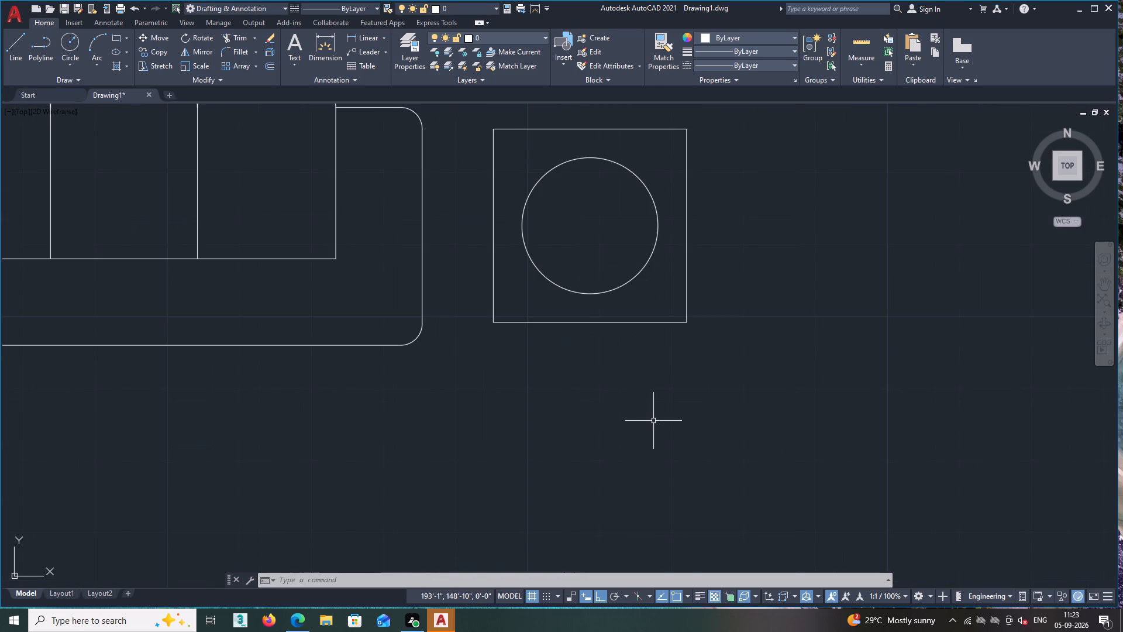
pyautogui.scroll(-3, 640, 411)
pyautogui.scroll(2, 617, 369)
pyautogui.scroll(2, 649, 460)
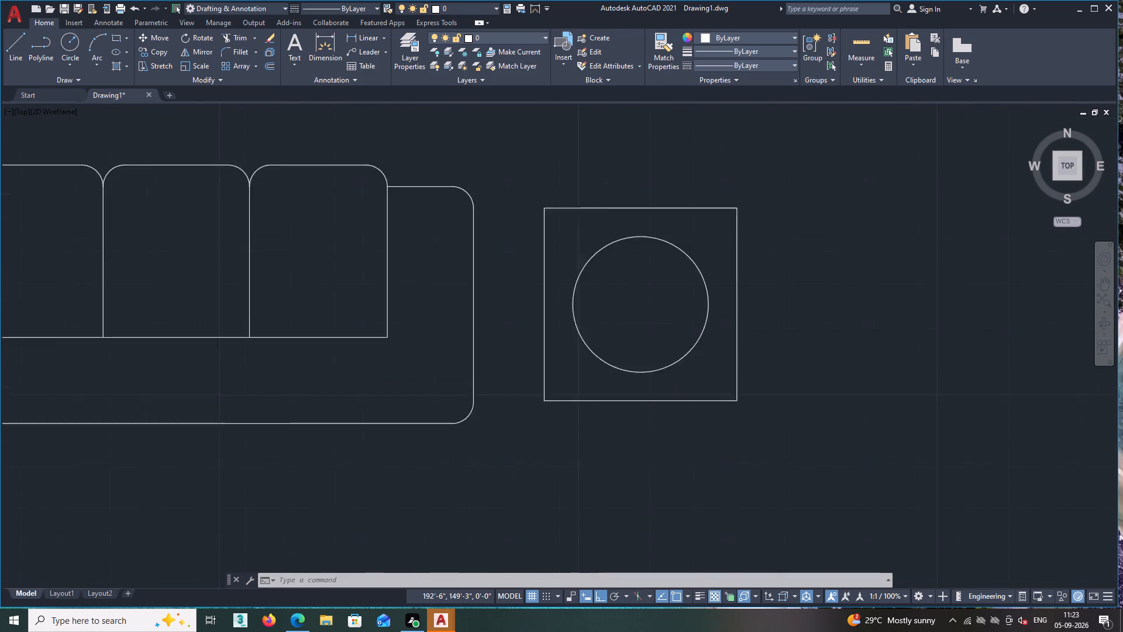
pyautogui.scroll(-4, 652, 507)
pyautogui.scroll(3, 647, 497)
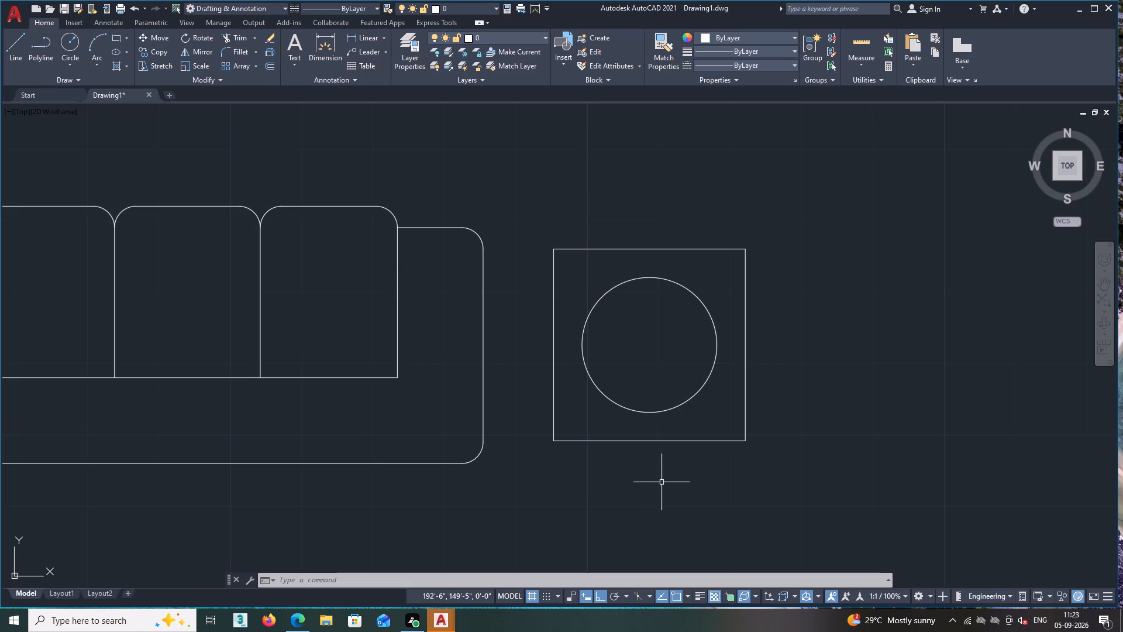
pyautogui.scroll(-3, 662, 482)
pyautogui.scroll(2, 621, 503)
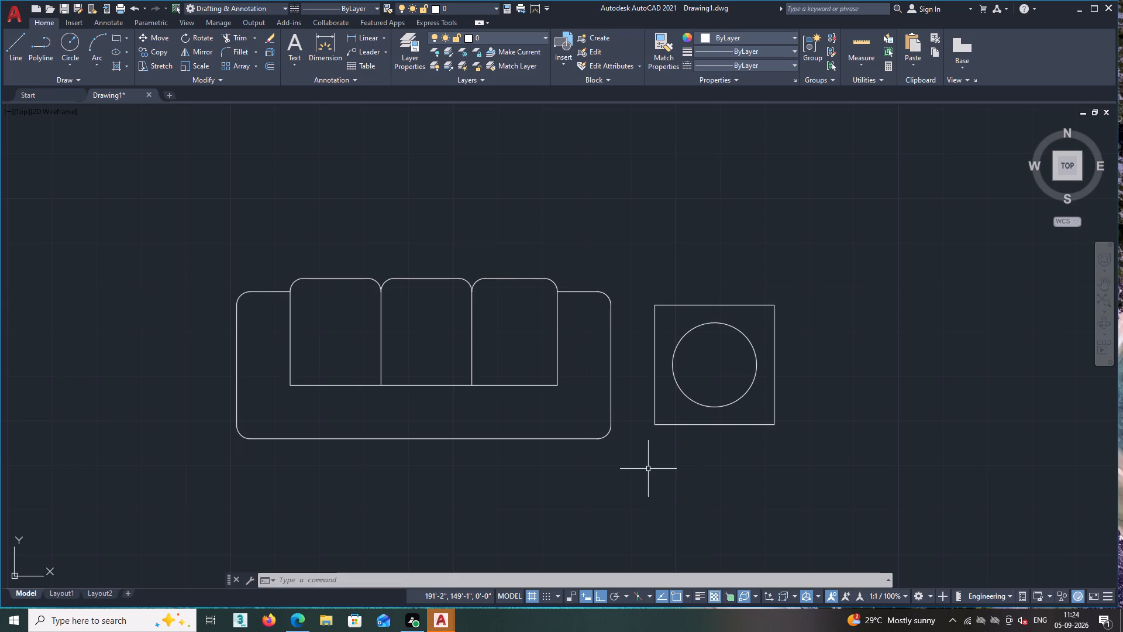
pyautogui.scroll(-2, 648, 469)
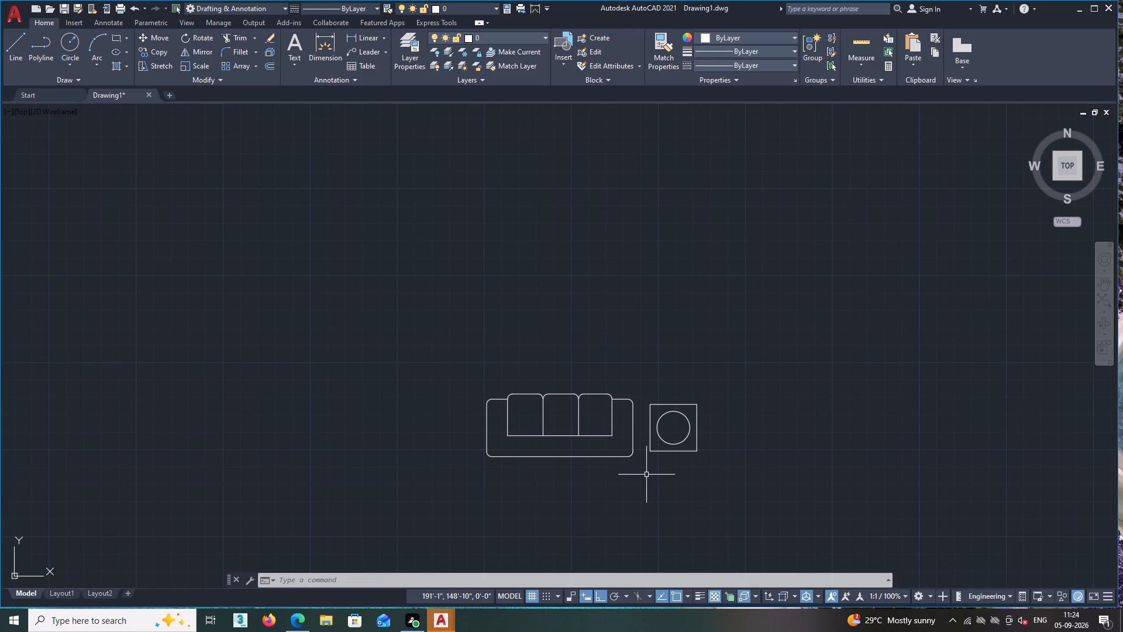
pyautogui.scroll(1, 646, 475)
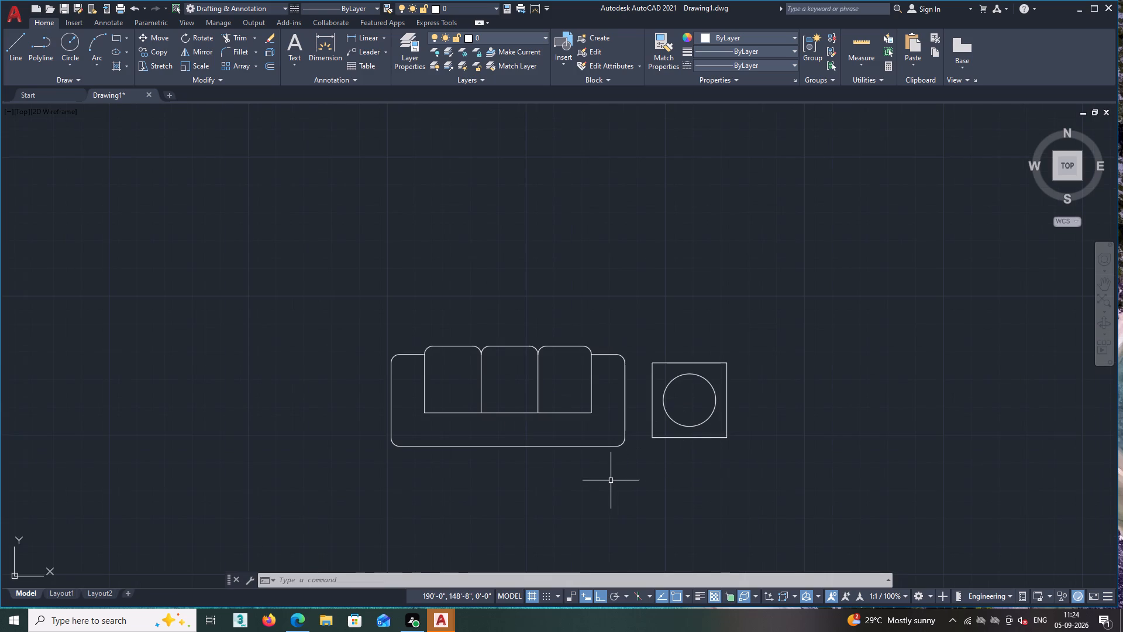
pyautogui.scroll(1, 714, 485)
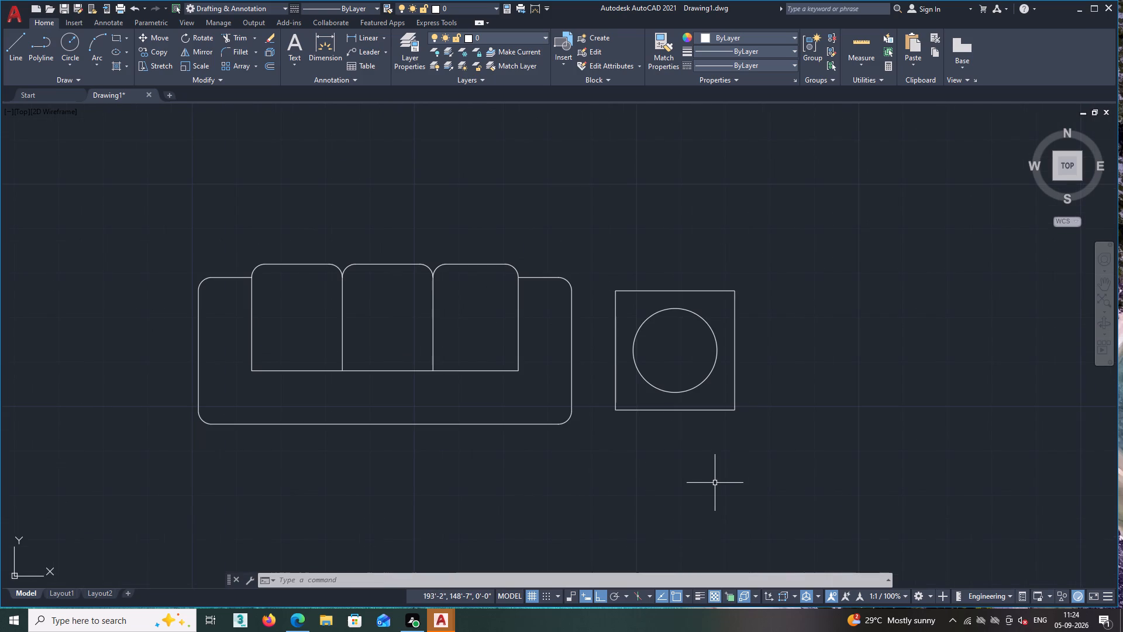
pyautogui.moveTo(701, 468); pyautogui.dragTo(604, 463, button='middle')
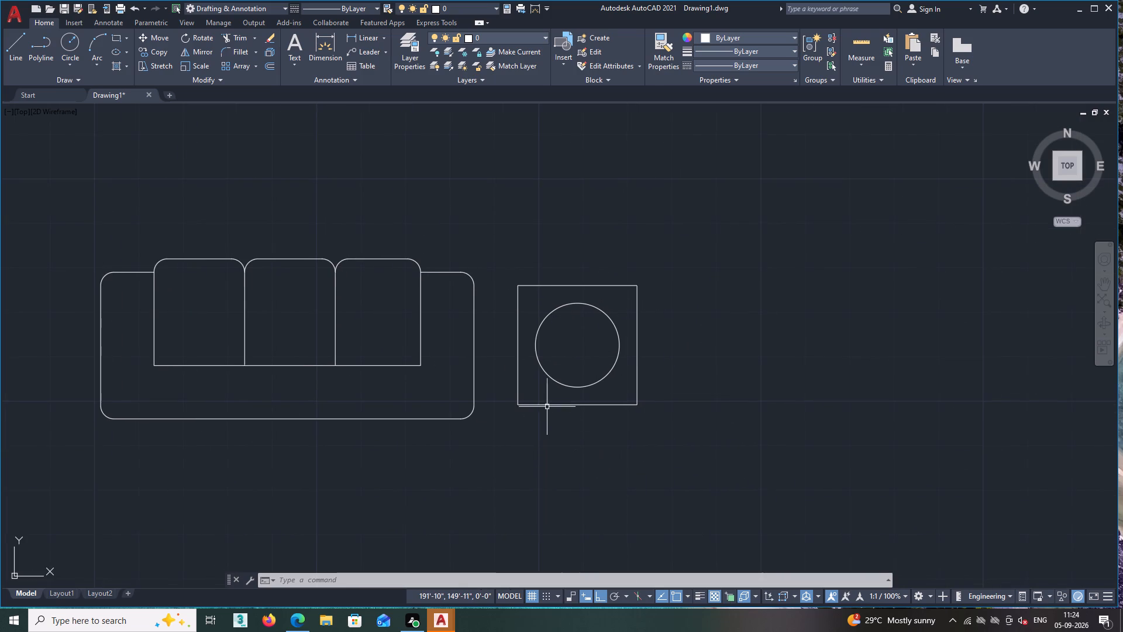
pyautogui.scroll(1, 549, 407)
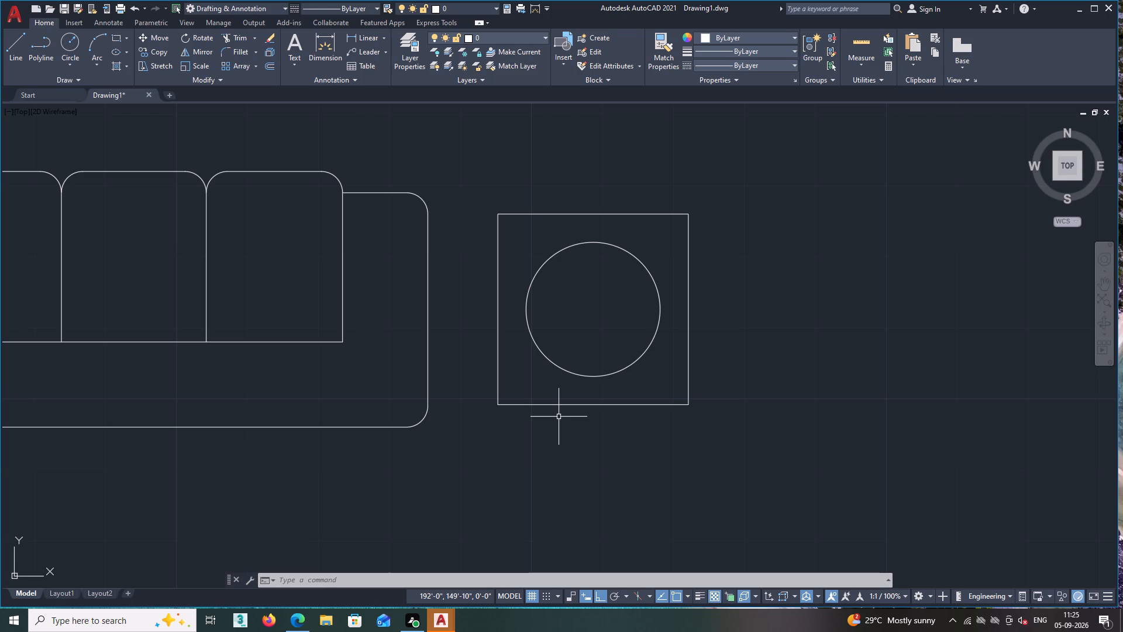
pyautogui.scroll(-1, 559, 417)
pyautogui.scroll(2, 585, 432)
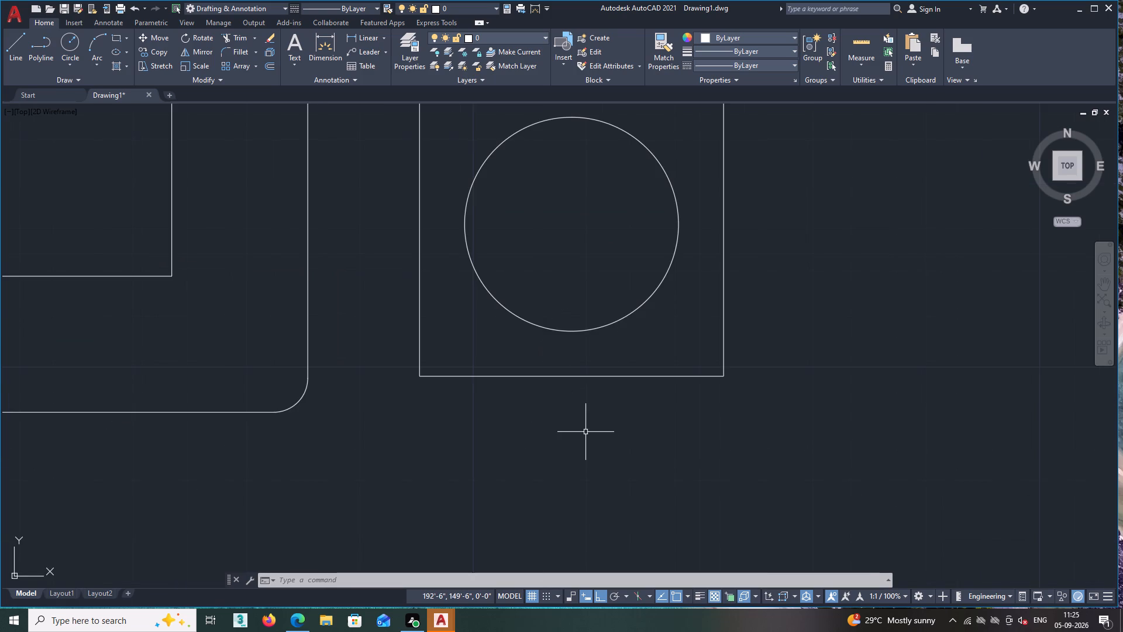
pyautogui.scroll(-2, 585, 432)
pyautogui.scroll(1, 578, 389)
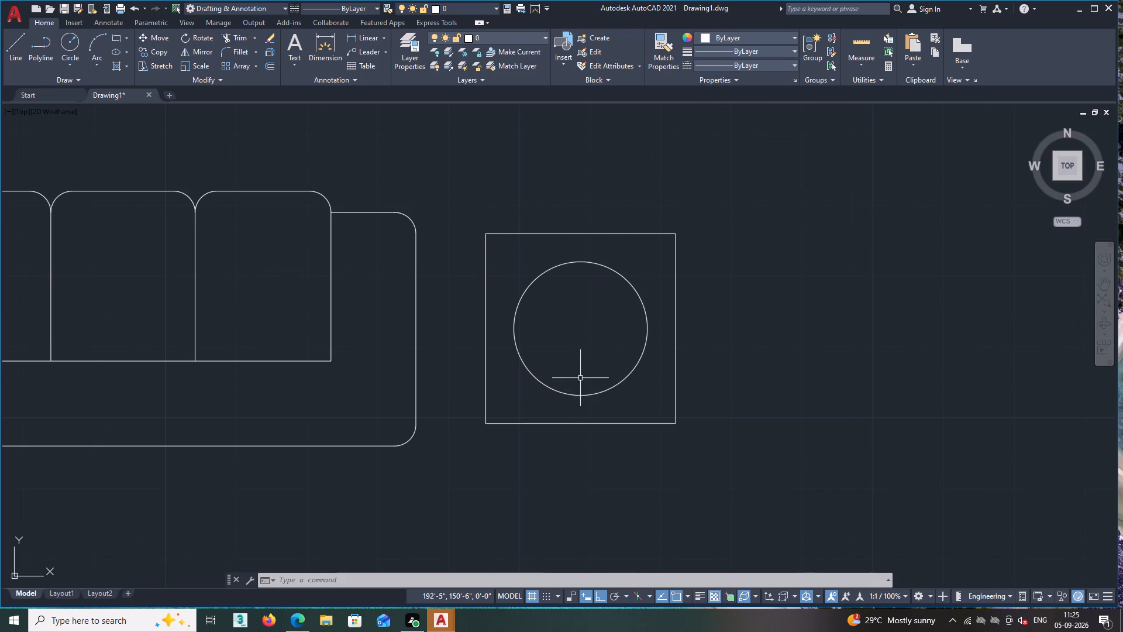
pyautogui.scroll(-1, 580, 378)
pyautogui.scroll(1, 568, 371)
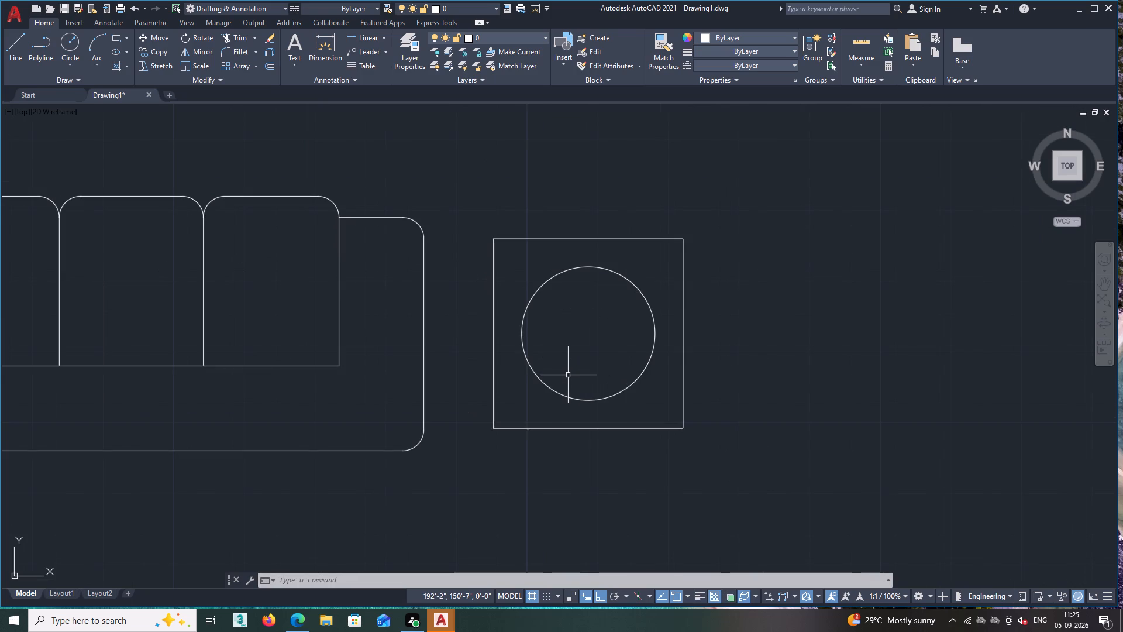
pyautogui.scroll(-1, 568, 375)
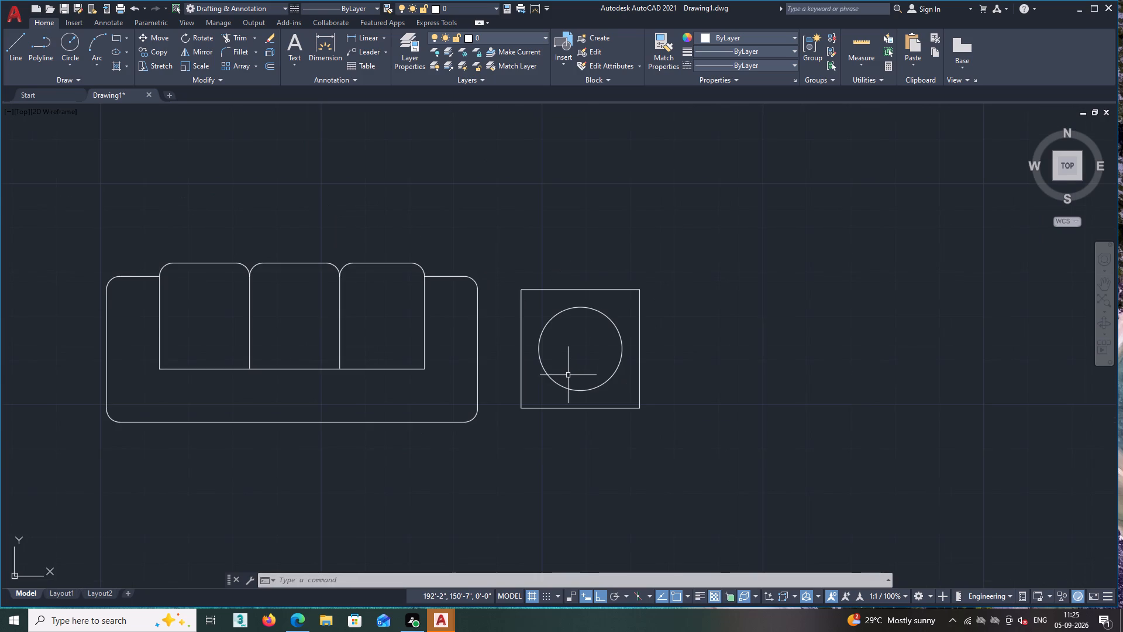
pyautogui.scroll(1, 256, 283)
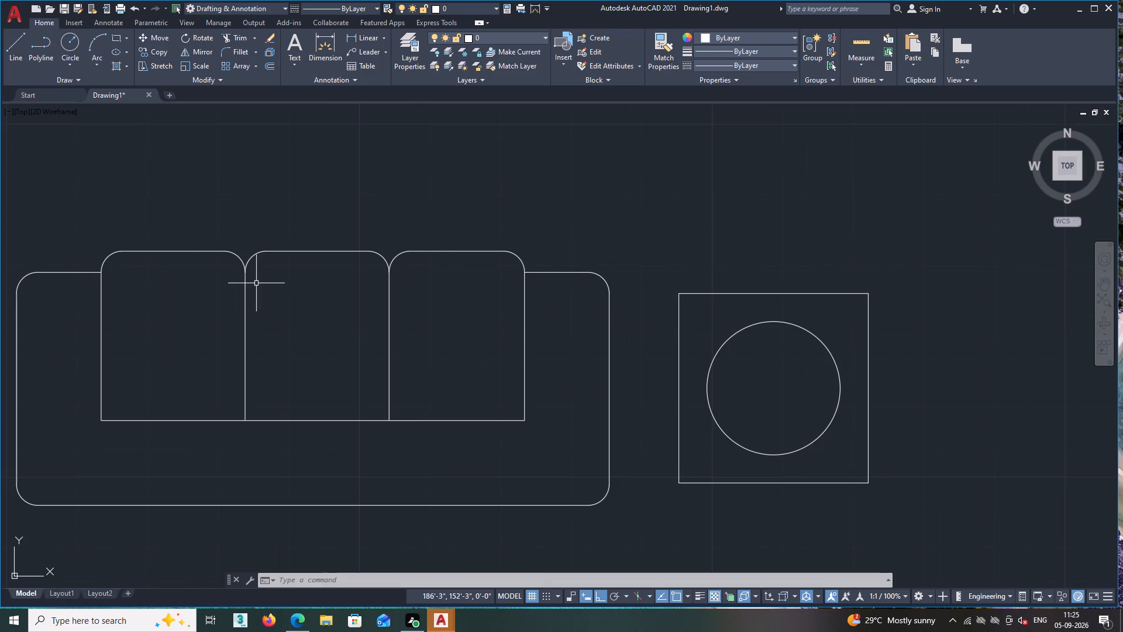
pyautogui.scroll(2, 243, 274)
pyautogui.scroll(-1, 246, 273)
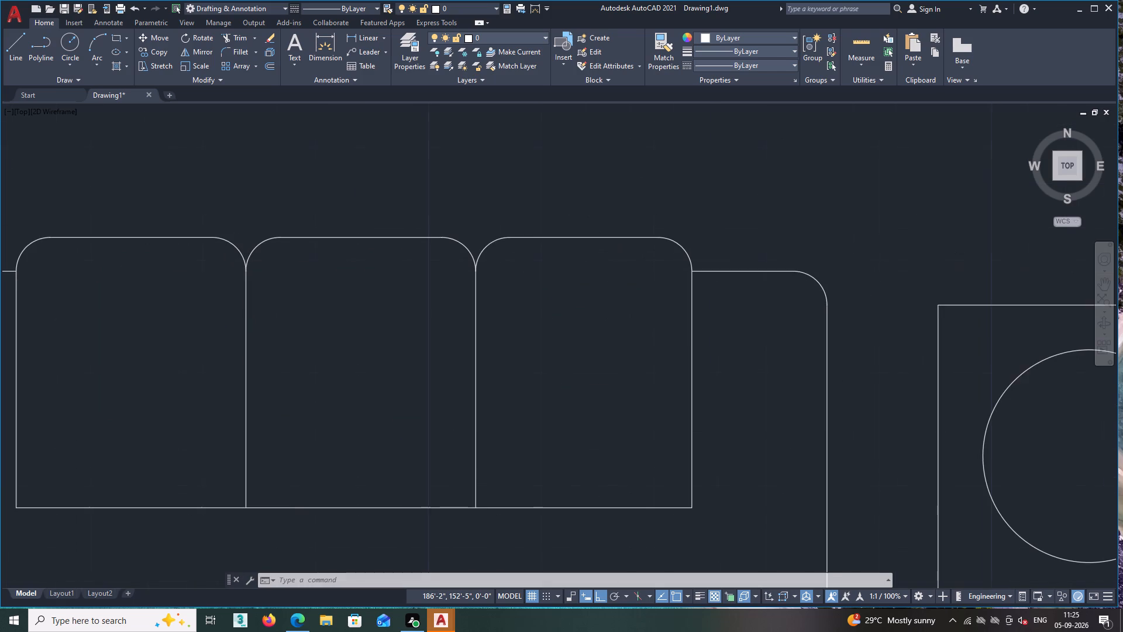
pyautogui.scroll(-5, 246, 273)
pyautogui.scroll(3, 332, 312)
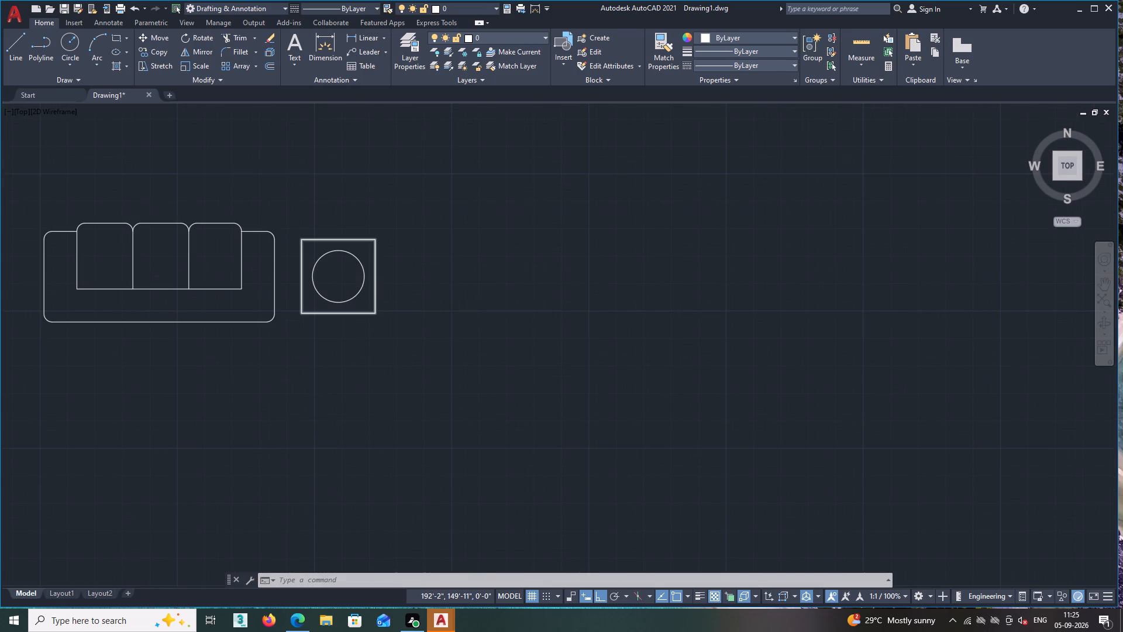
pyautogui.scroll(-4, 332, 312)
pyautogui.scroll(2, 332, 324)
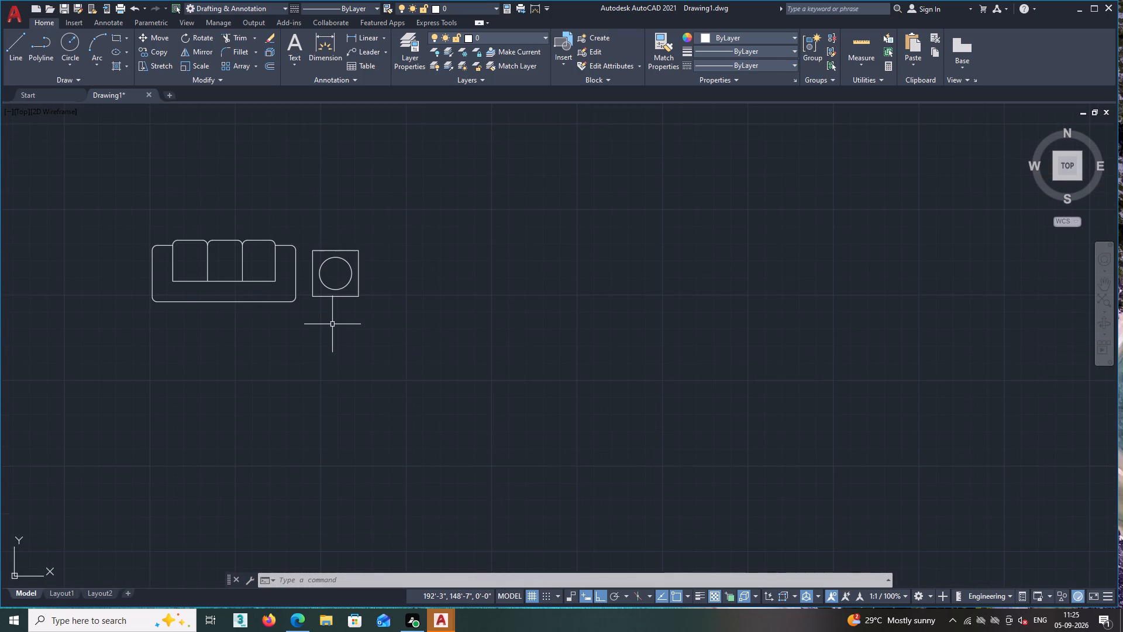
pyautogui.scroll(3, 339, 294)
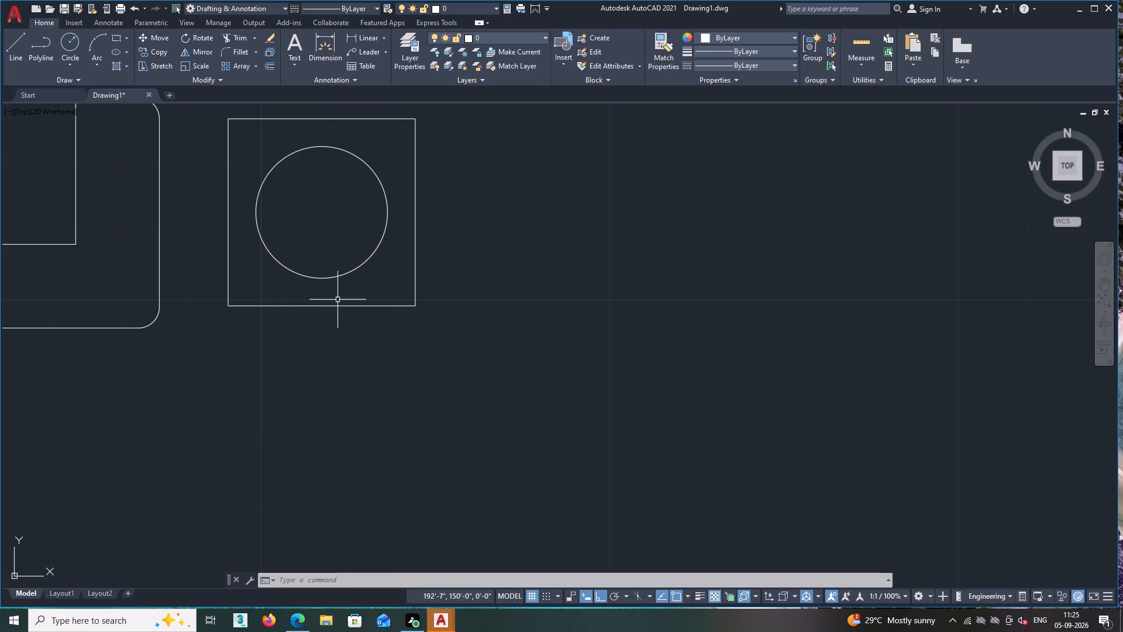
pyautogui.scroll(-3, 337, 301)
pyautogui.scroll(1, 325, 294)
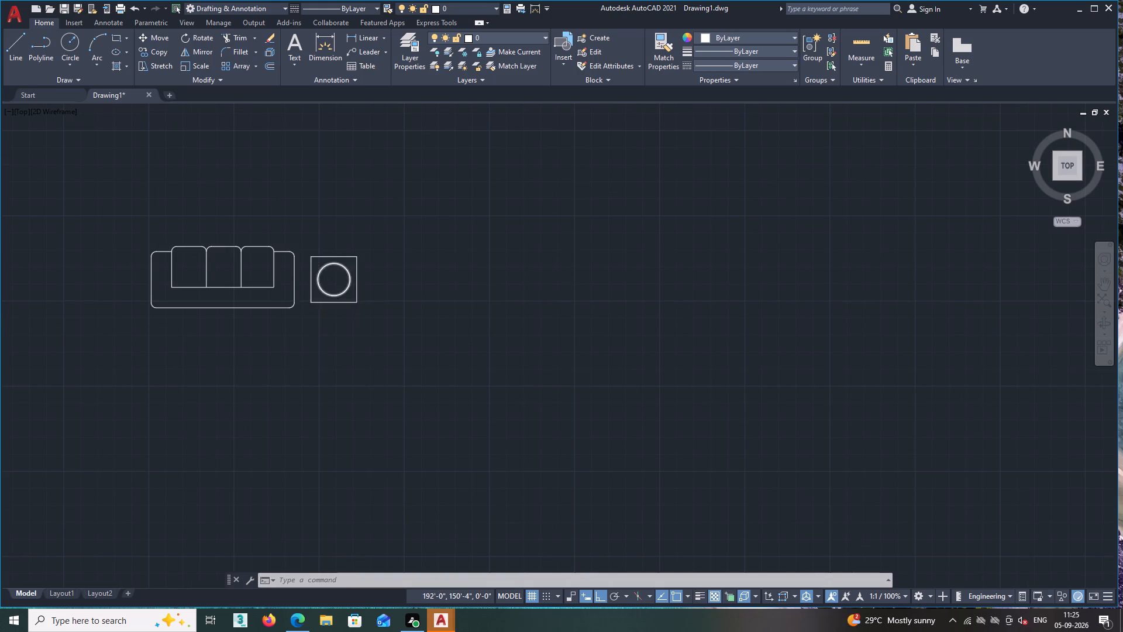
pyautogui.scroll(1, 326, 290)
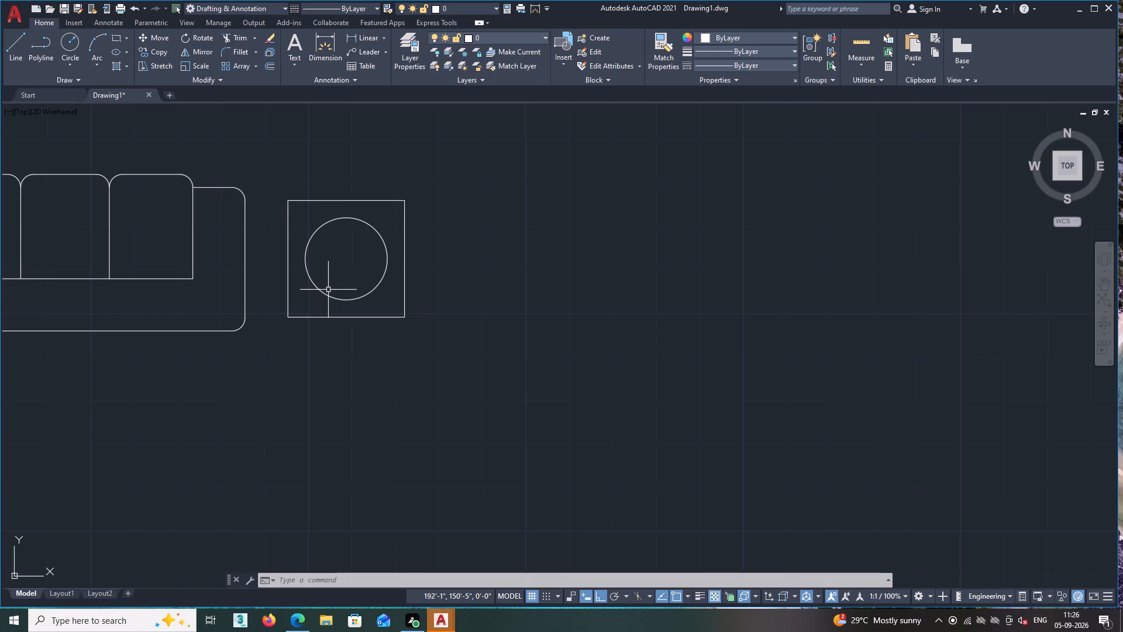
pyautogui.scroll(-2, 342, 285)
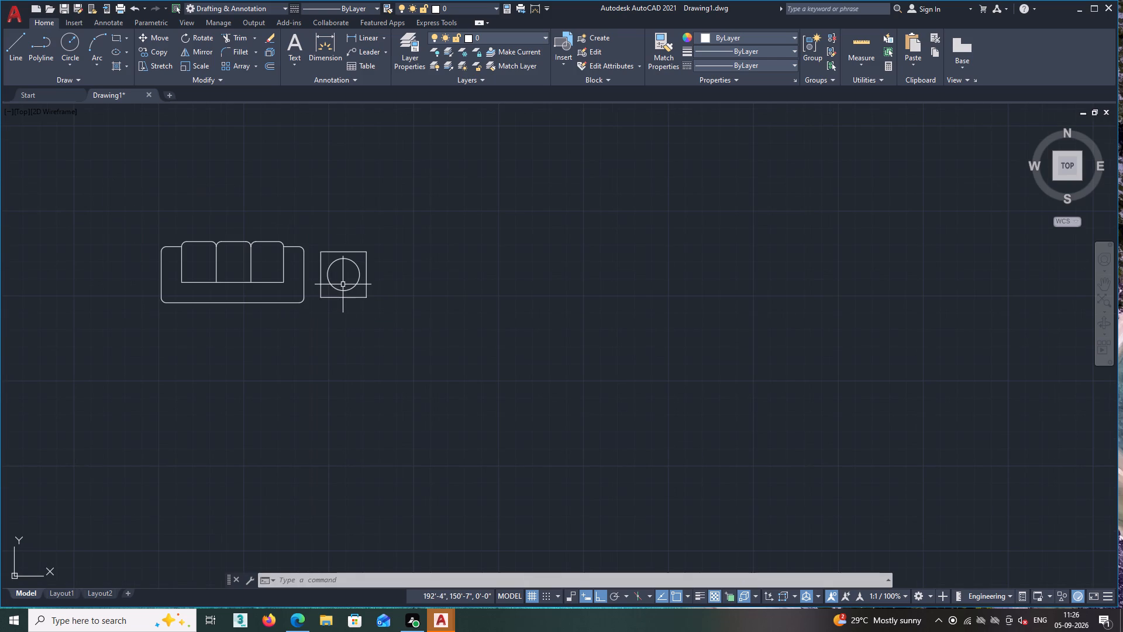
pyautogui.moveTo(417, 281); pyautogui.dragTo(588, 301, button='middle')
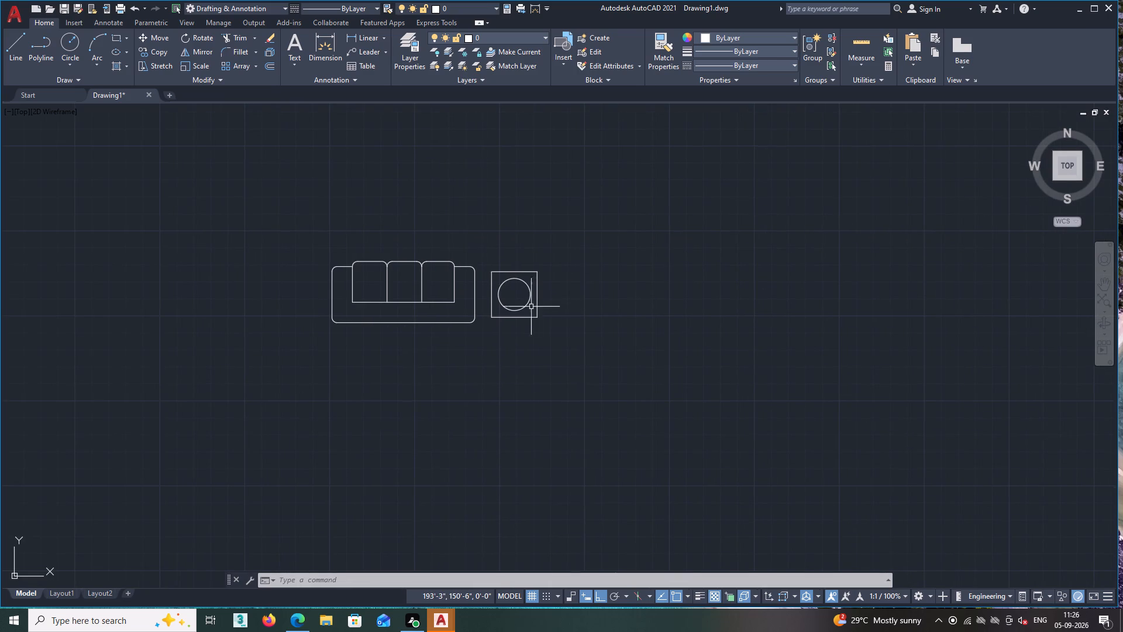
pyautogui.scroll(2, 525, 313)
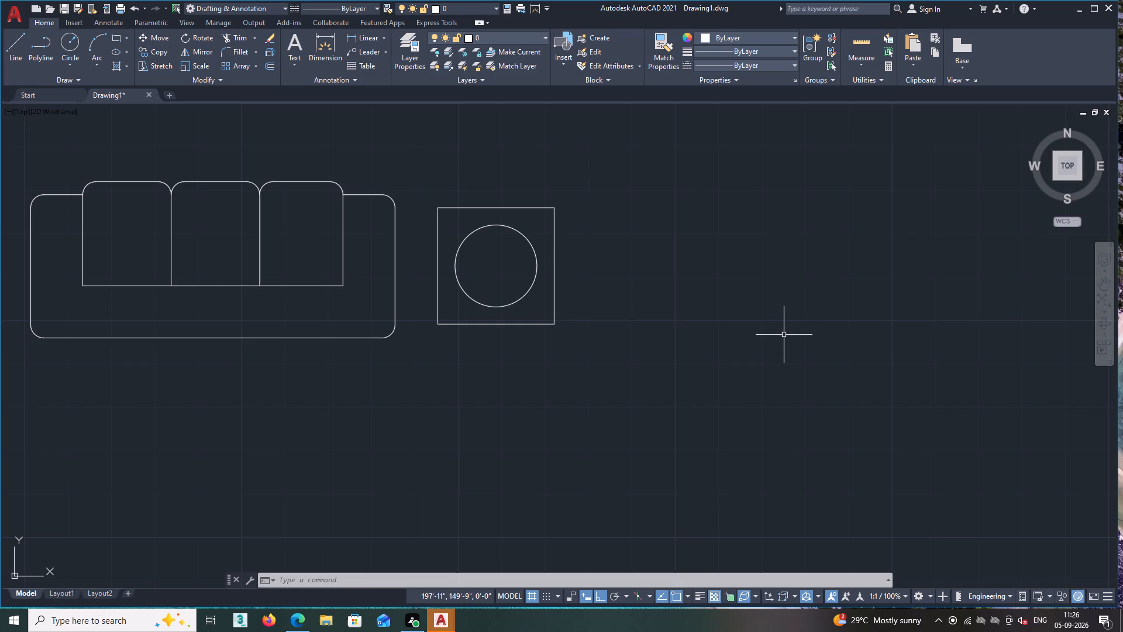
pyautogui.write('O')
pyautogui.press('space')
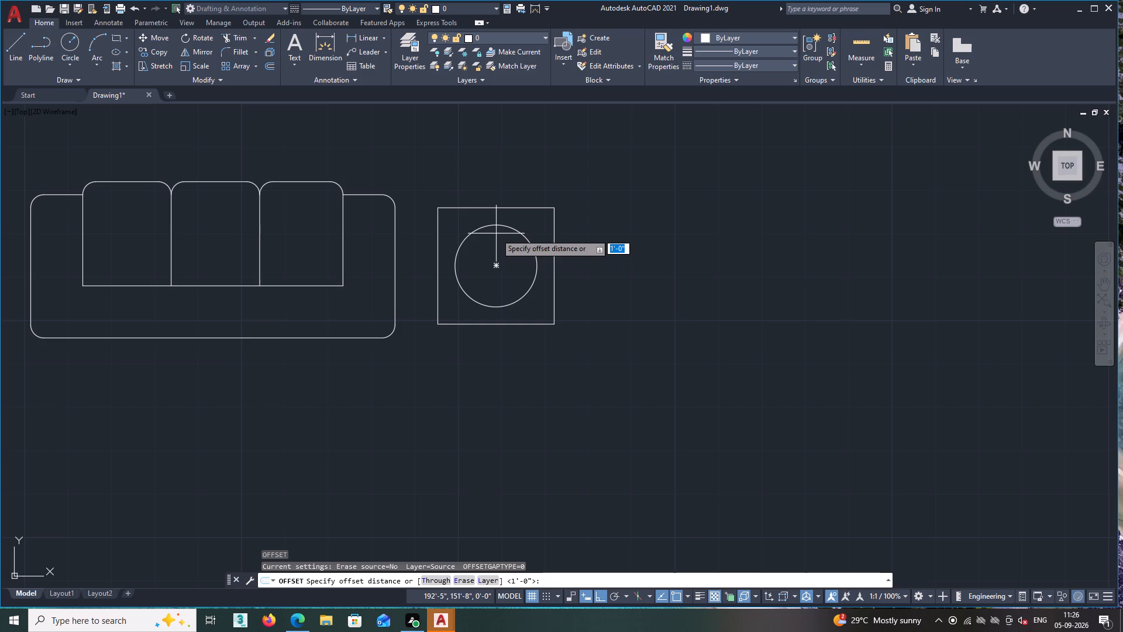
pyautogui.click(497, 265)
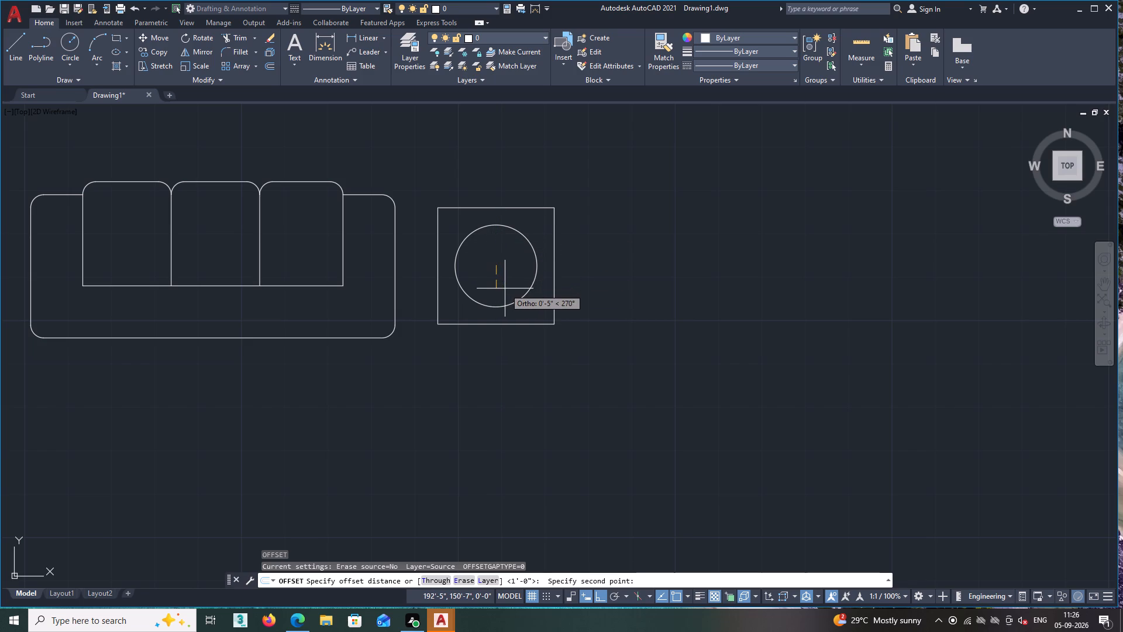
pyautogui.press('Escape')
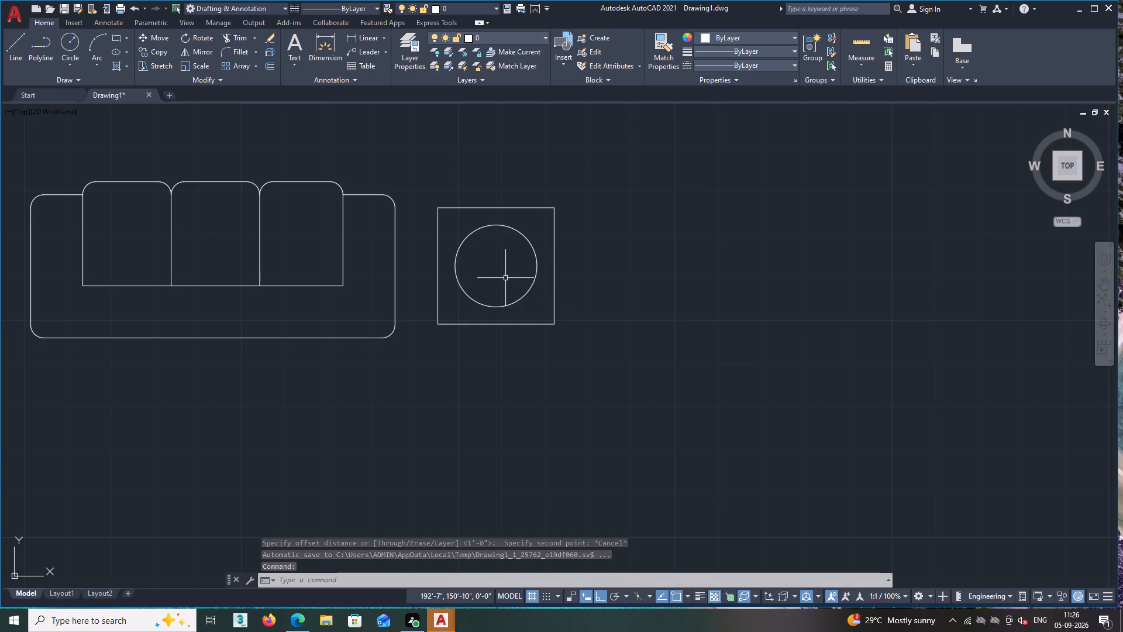
# Draw a concentric circle of about 5" radius inside the existing circle on the side table.
pyautogui.write('C')
pyautogui.press('space')
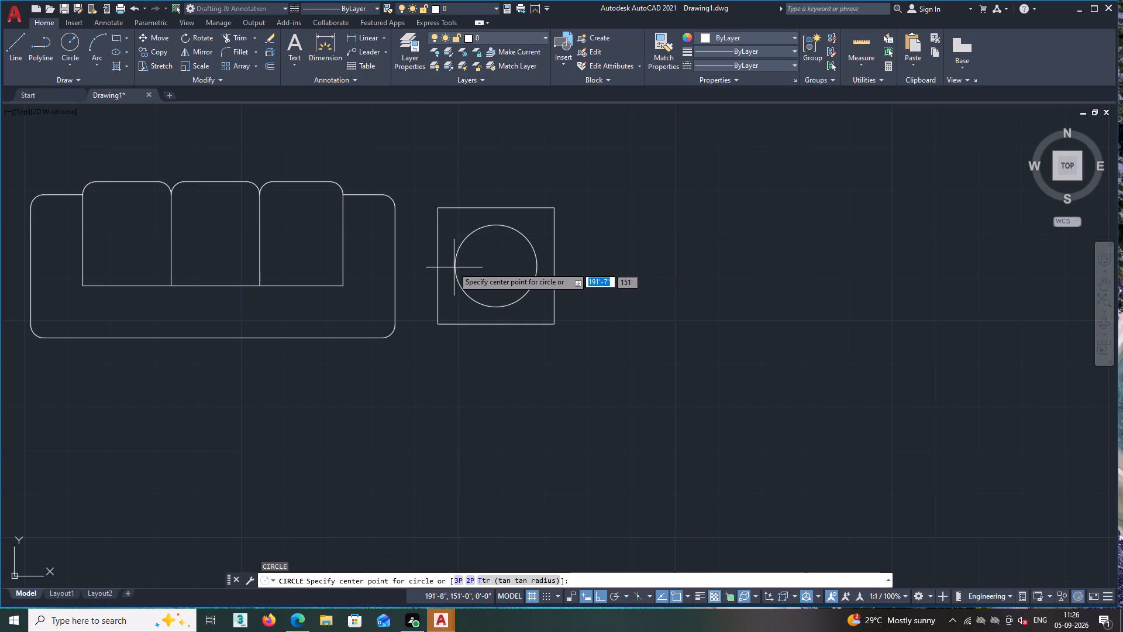
pyautogui.click(496, 268)
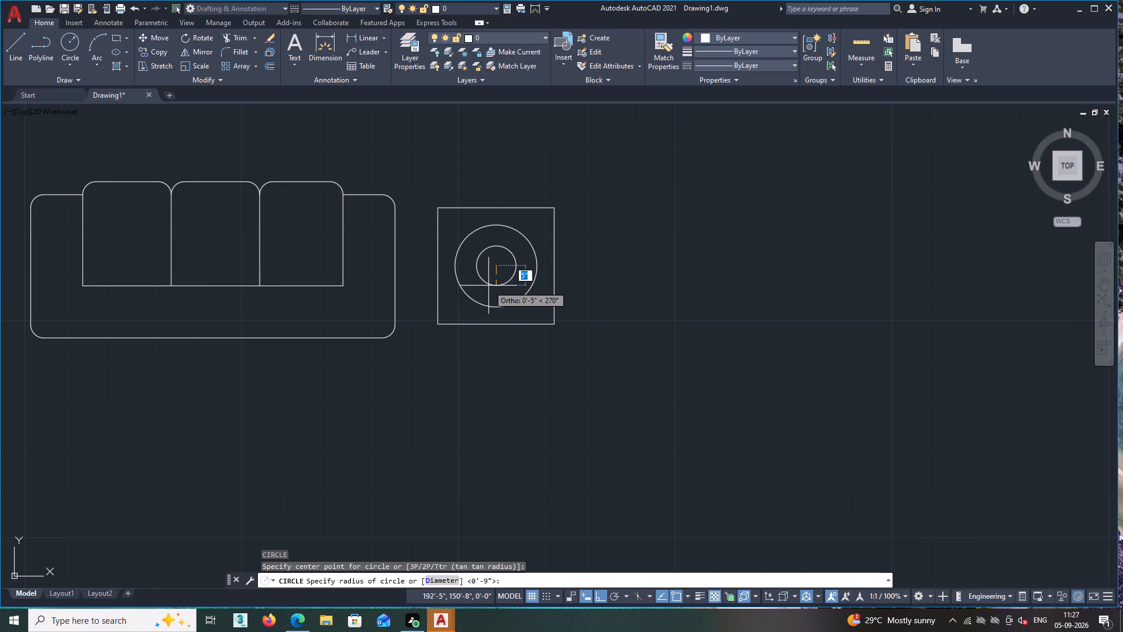
pyautogui.doubleClick(488, 286)
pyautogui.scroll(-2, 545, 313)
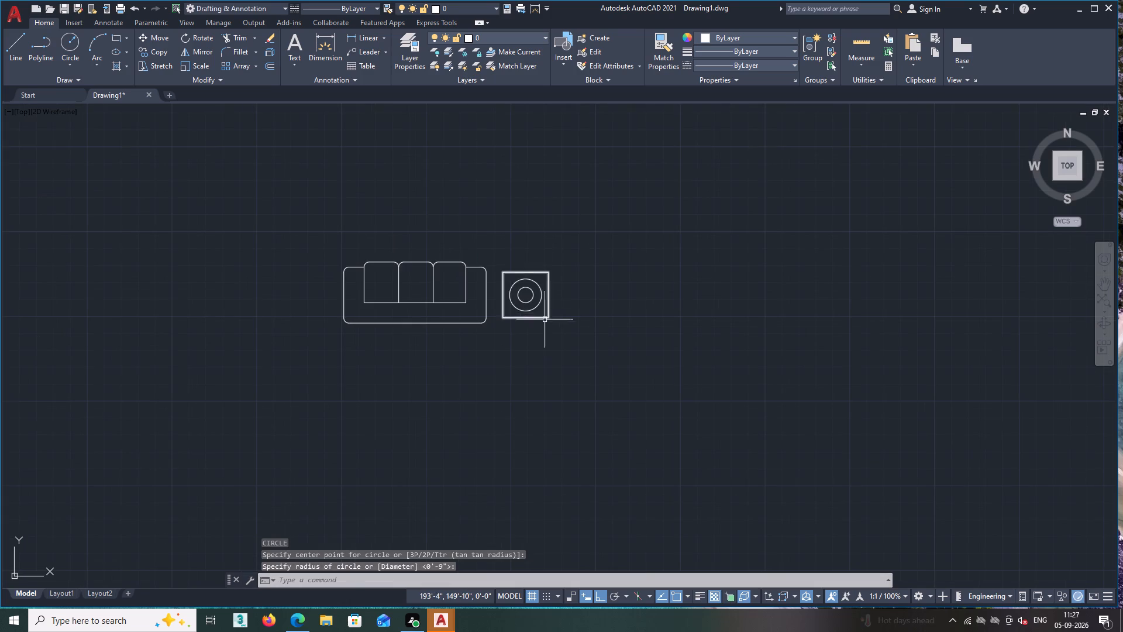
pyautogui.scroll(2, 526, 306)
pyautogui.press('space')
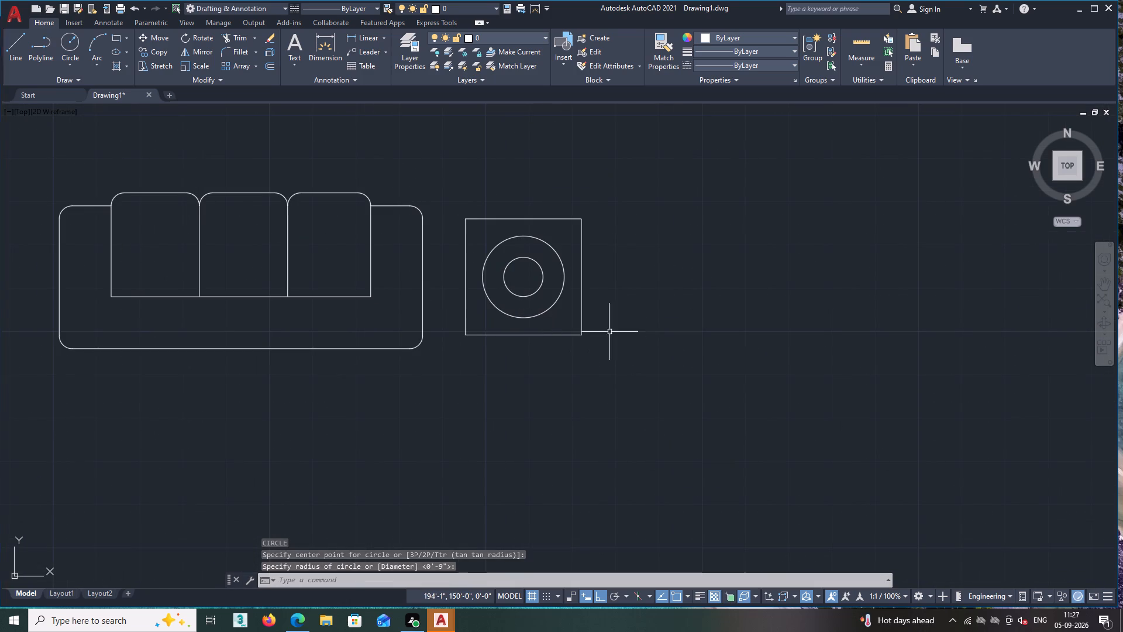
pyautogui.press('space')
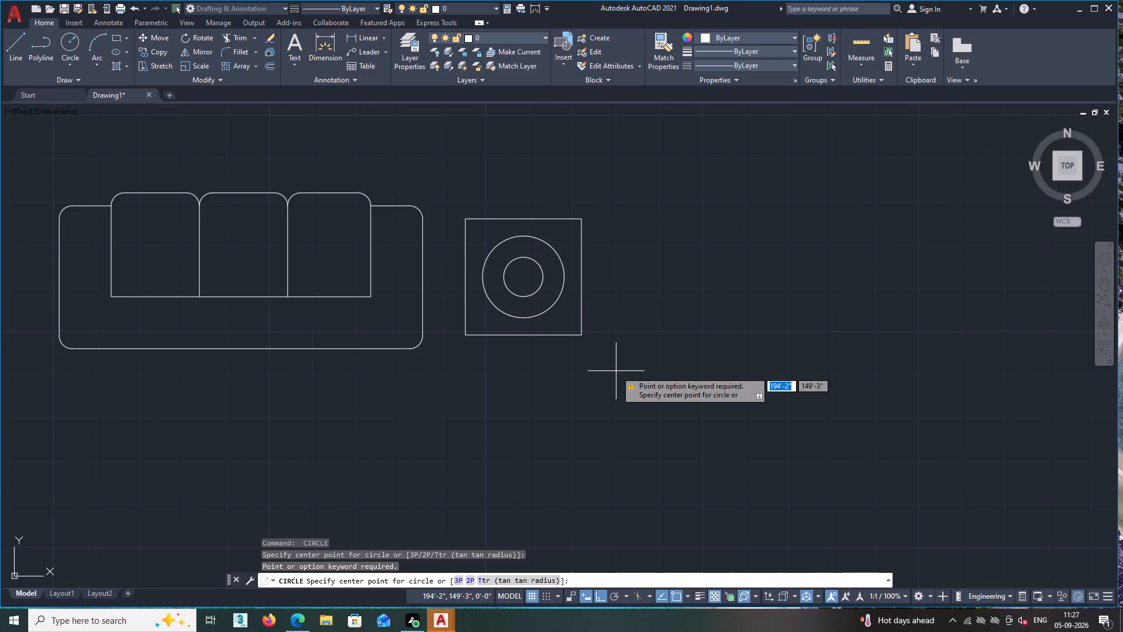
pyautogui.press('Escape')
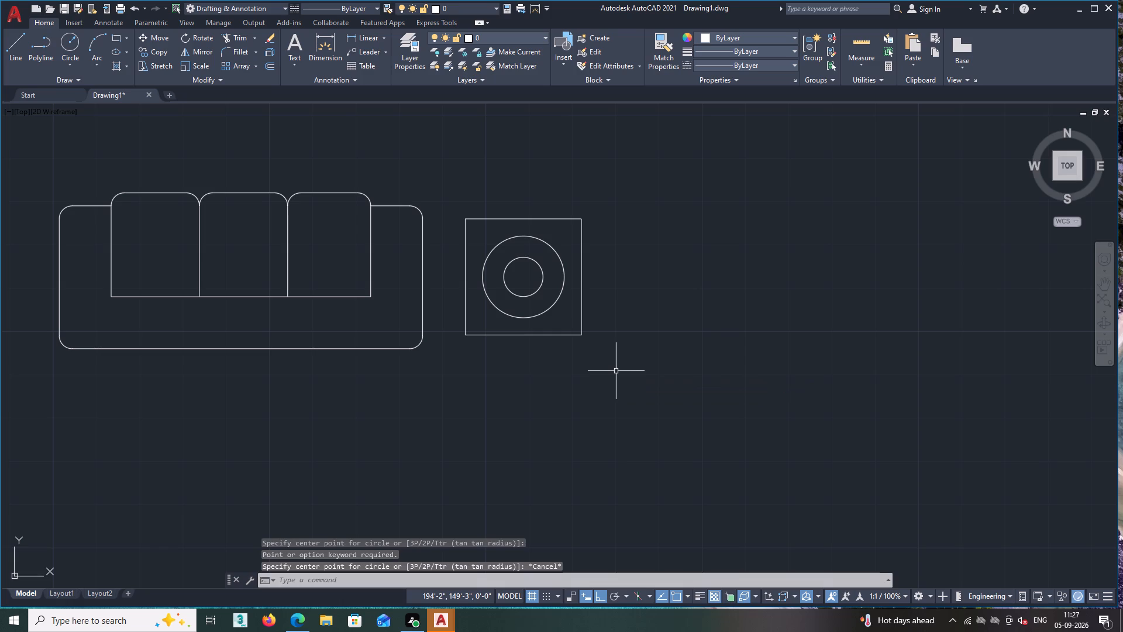
# Draw a horizontal line about 5" long joining the right quadrants of the side table's inner and outer circles.
pyautogui.press('l')
pyautogui.press('space')
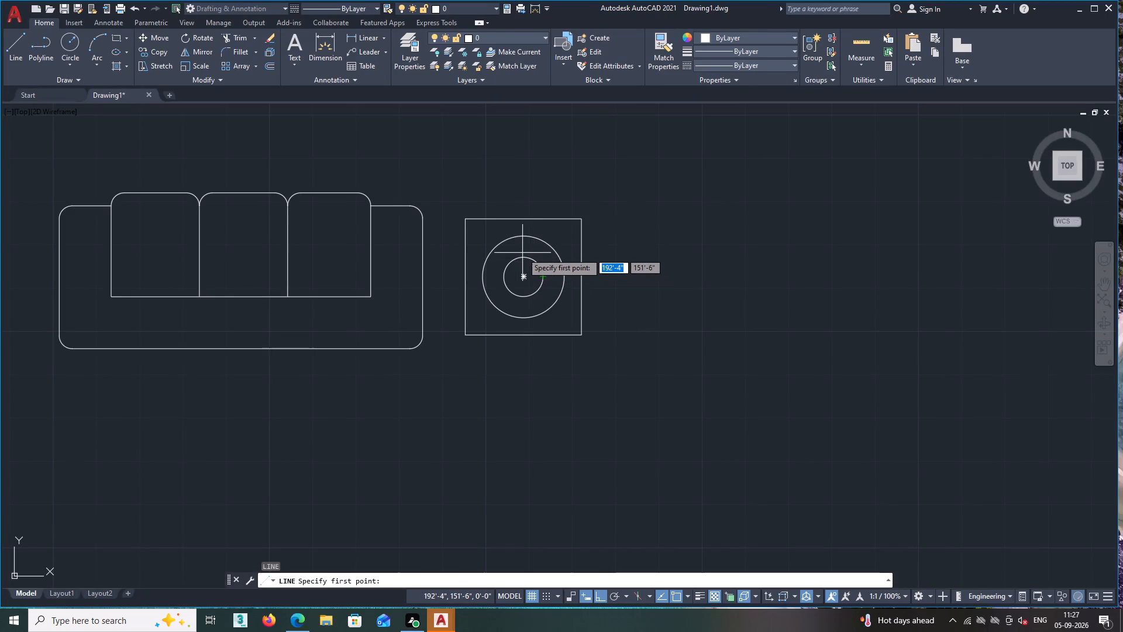
pyautogui.click(543, 279)
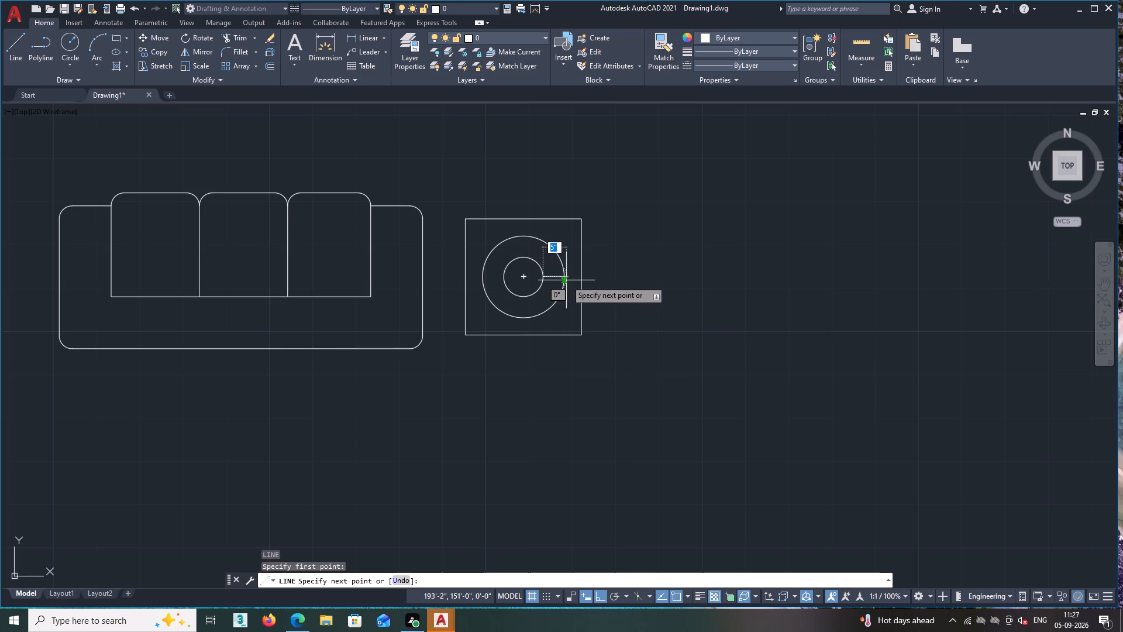
pyautogui.click(563, 276)
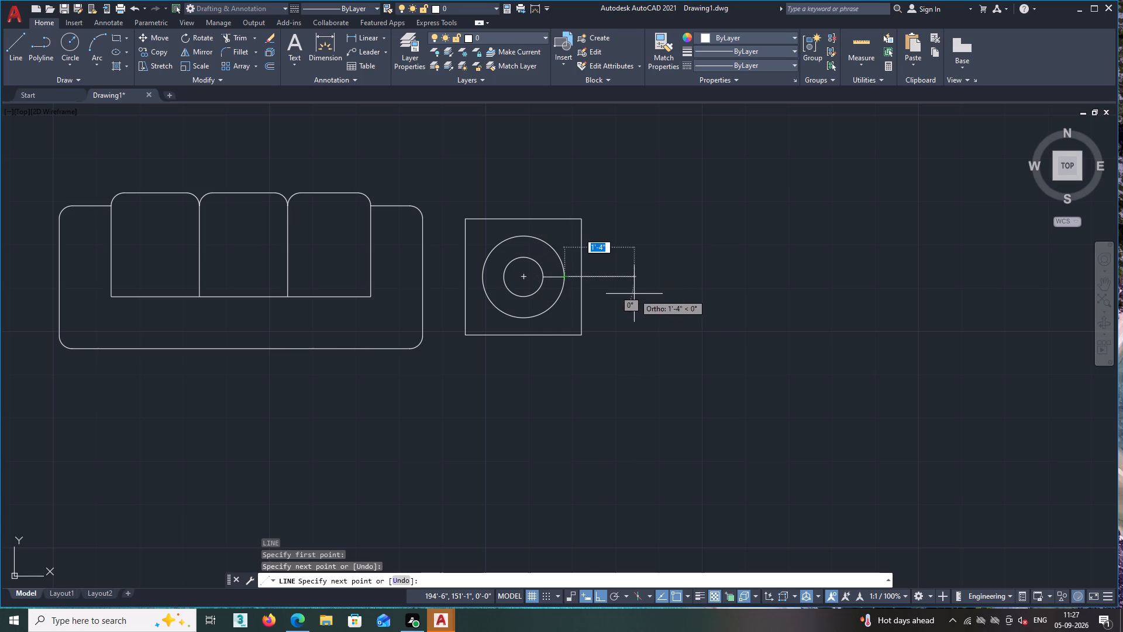
pyautogui.press('space')
# Polar array the short radial line around the circles' centre with 25 items over 360 degrees.
pyautogui.scroll(2, 524, 294)
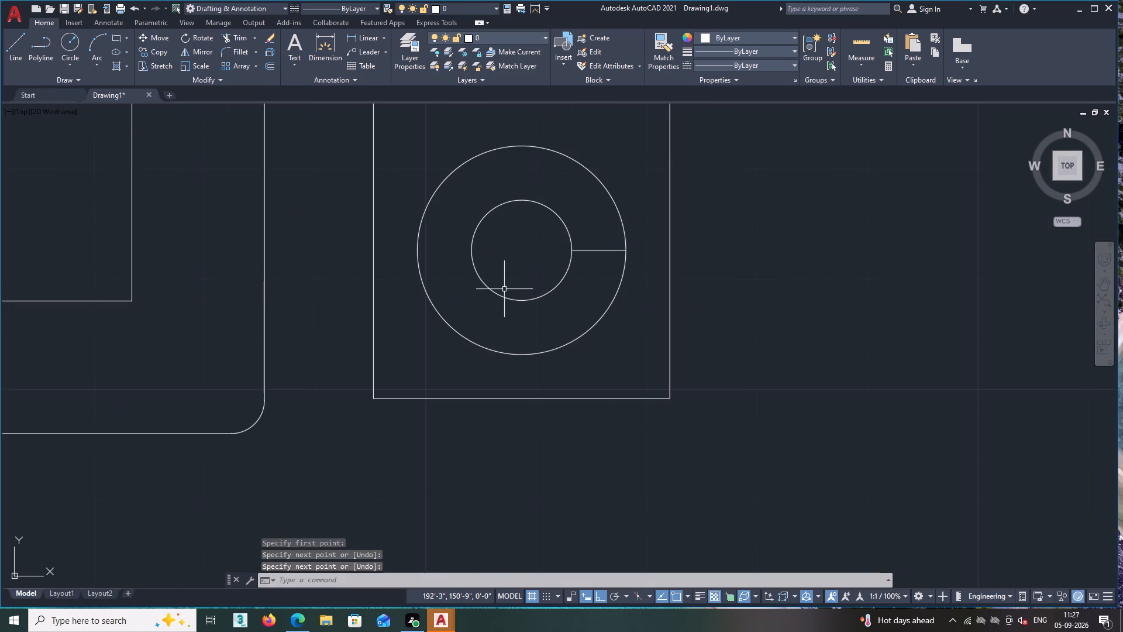
pyautogui.doubleClick(254, 64)
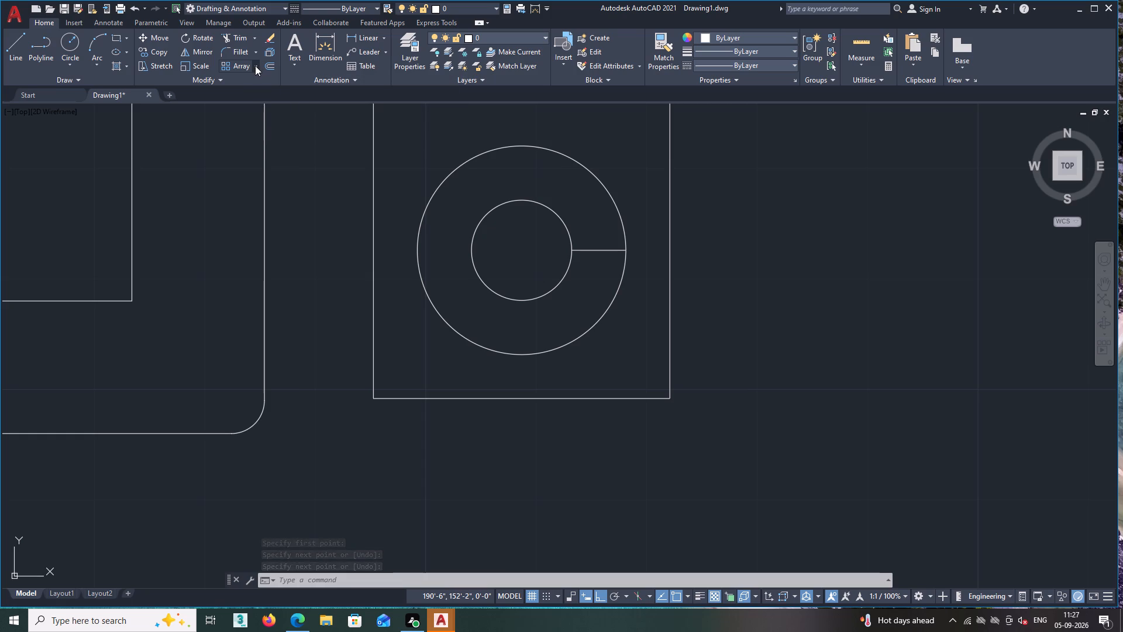
pyautogui.doubleClick(255, 66)
pyautogui.click(255, 64)
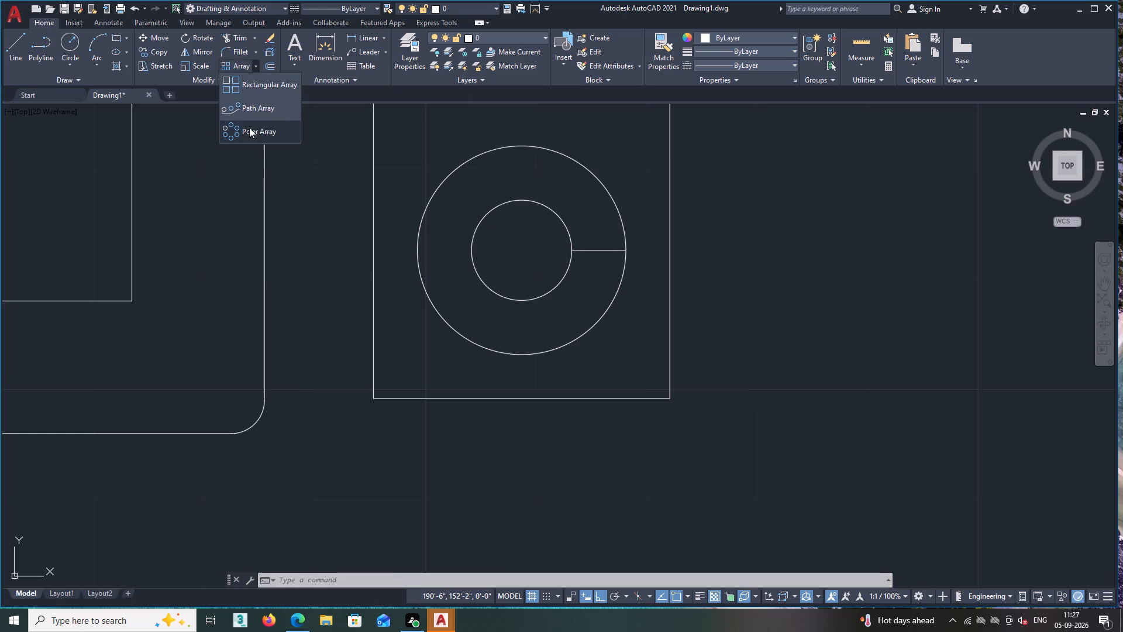
pyautogui.click(249, 128)
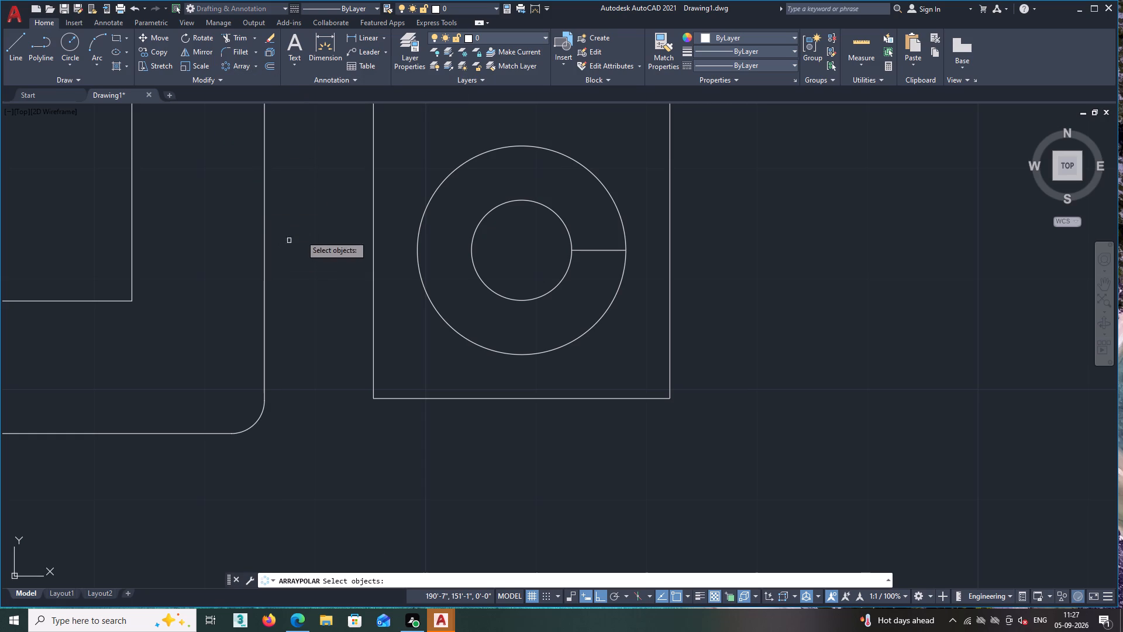
pyautogui.doubleClick(594, 250)
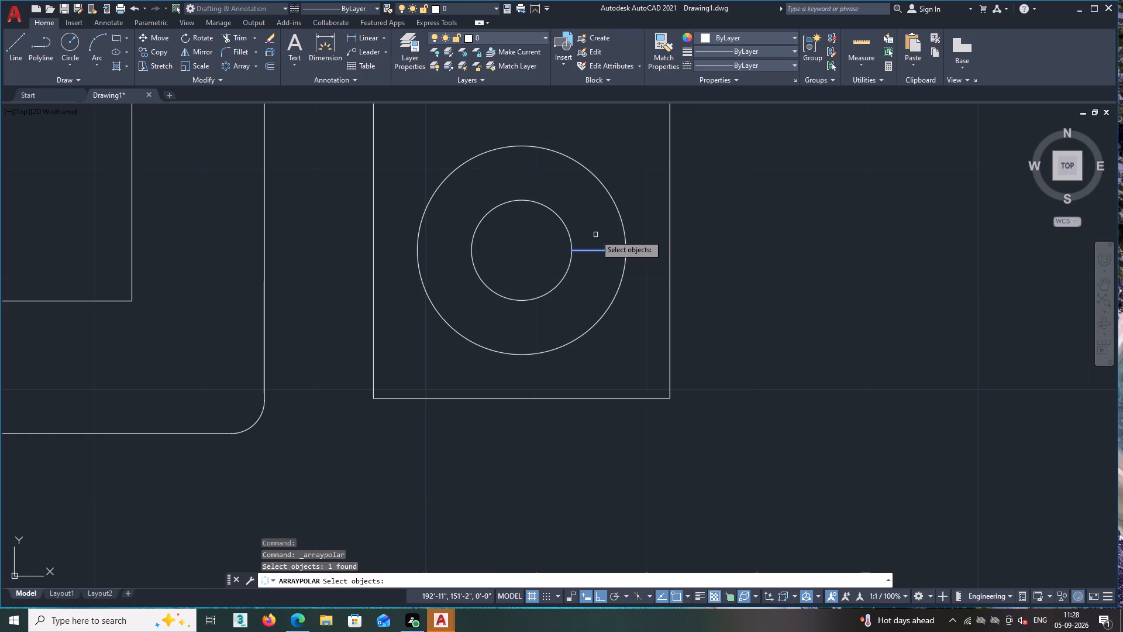
pyautogui.rightClick(594, 218)
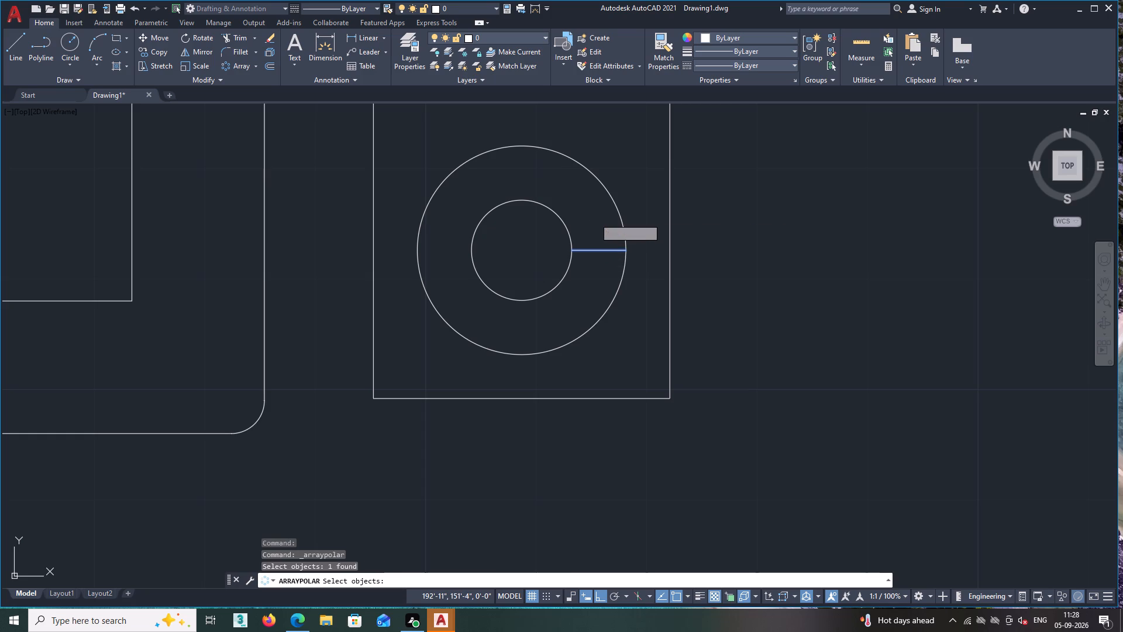
pyautogui.click(523, 252)
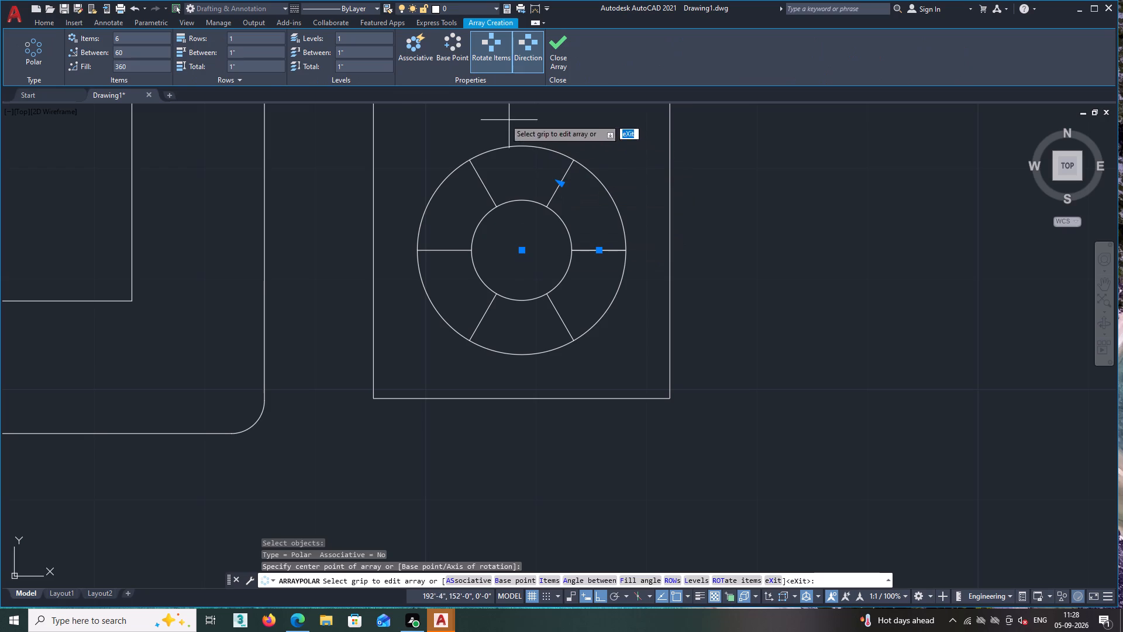
pyautogui.click(125, 40)
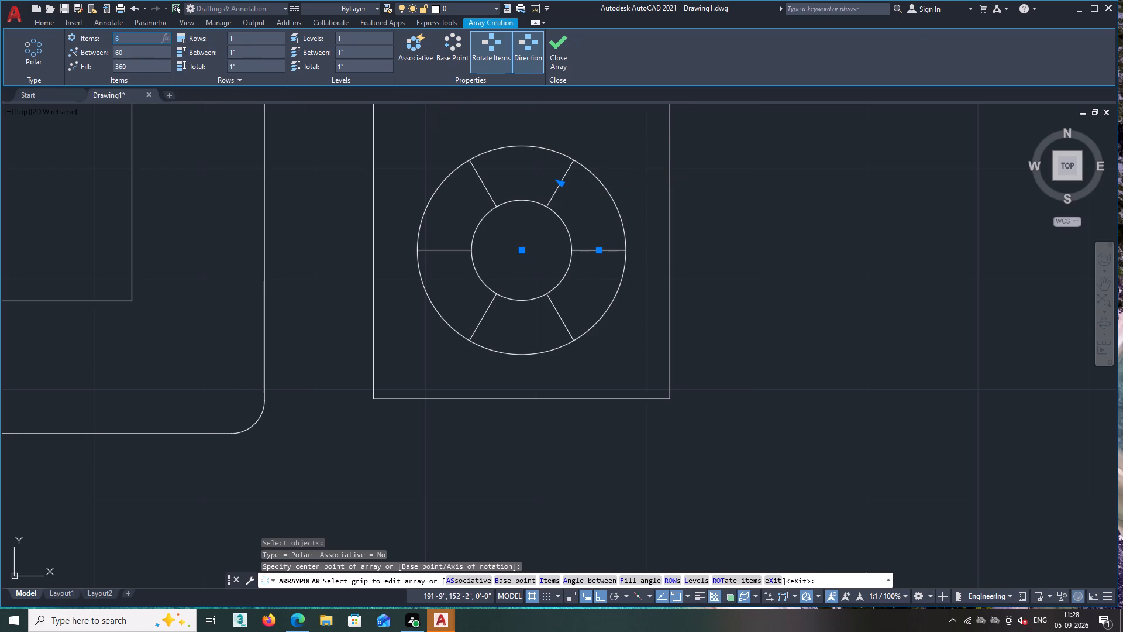
pyautogui.press('BackSpace')
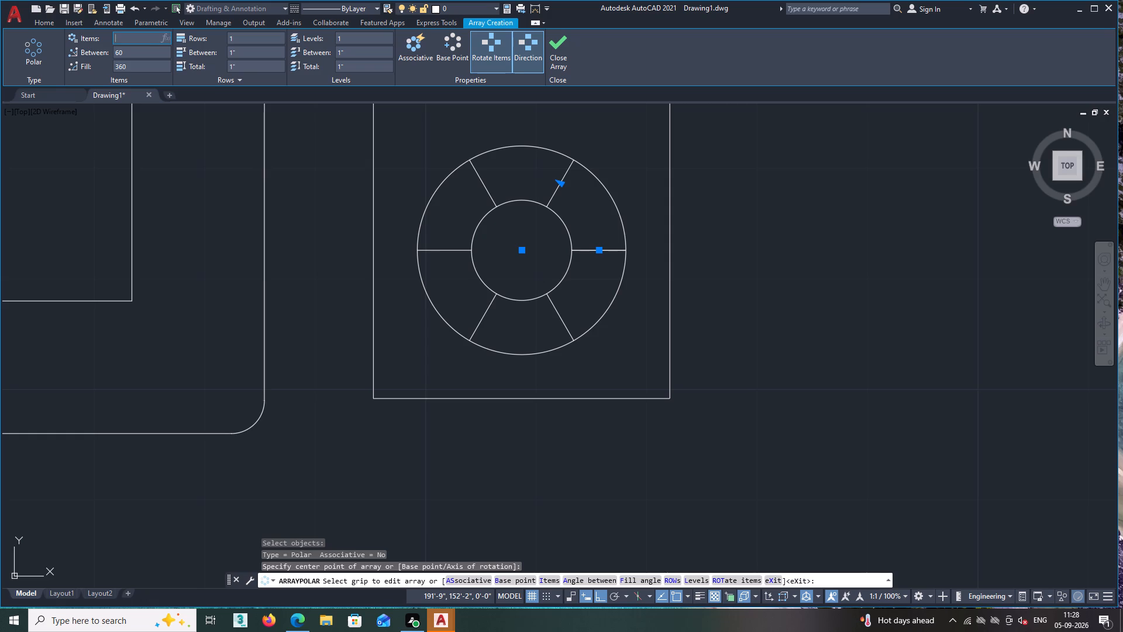
pyautogui.write('25')
pyautogui.press('Return')
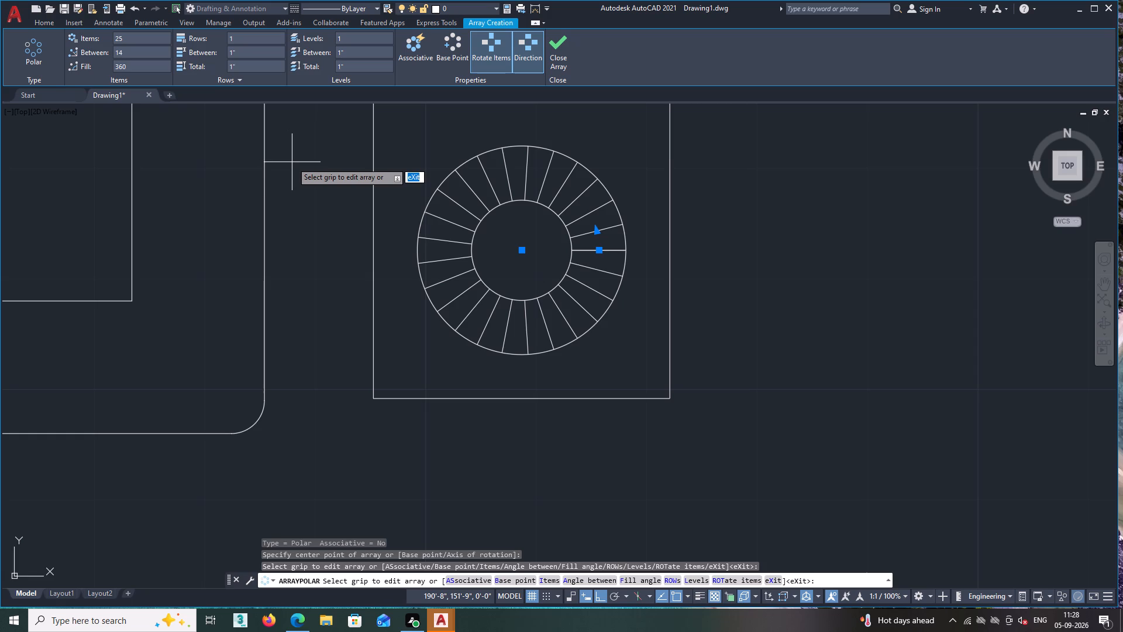
pyautogui.scroll(-2, 861, 335)
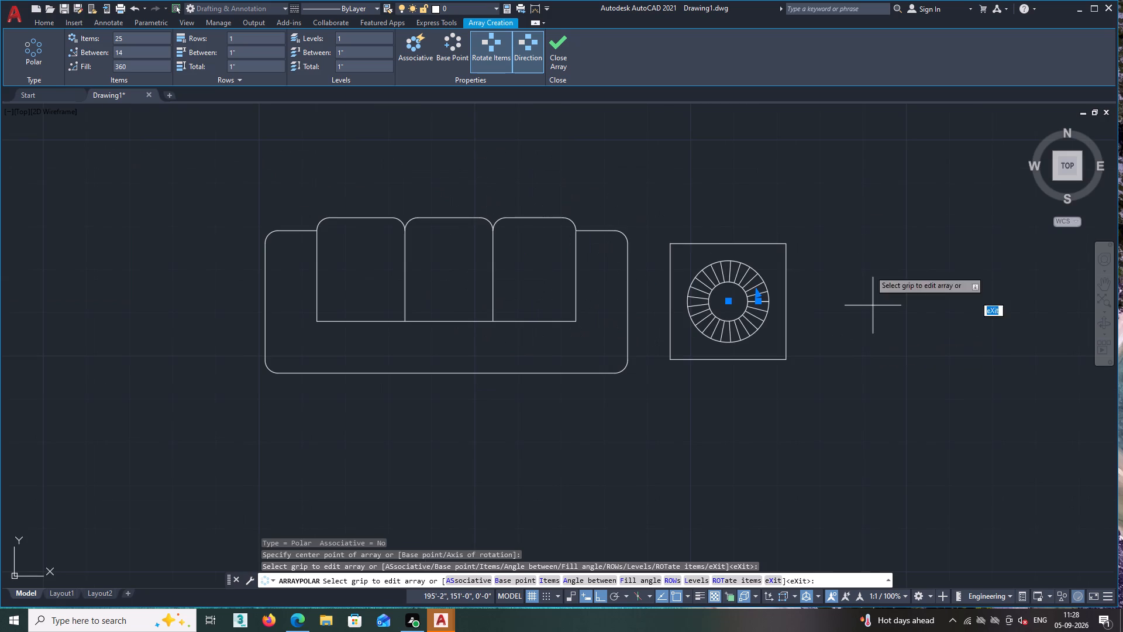
pyautogui.doubleClick(561, 68)
pyautogui.scroll(-1, 876, 308)
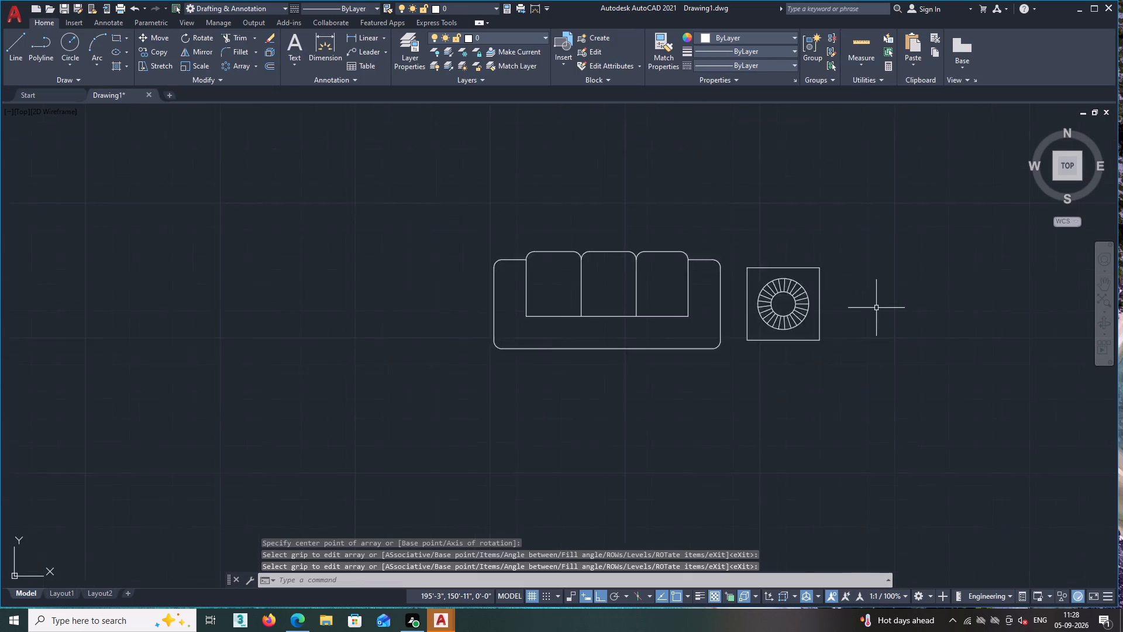
pyautogui.scroll(-1, 876, 308)
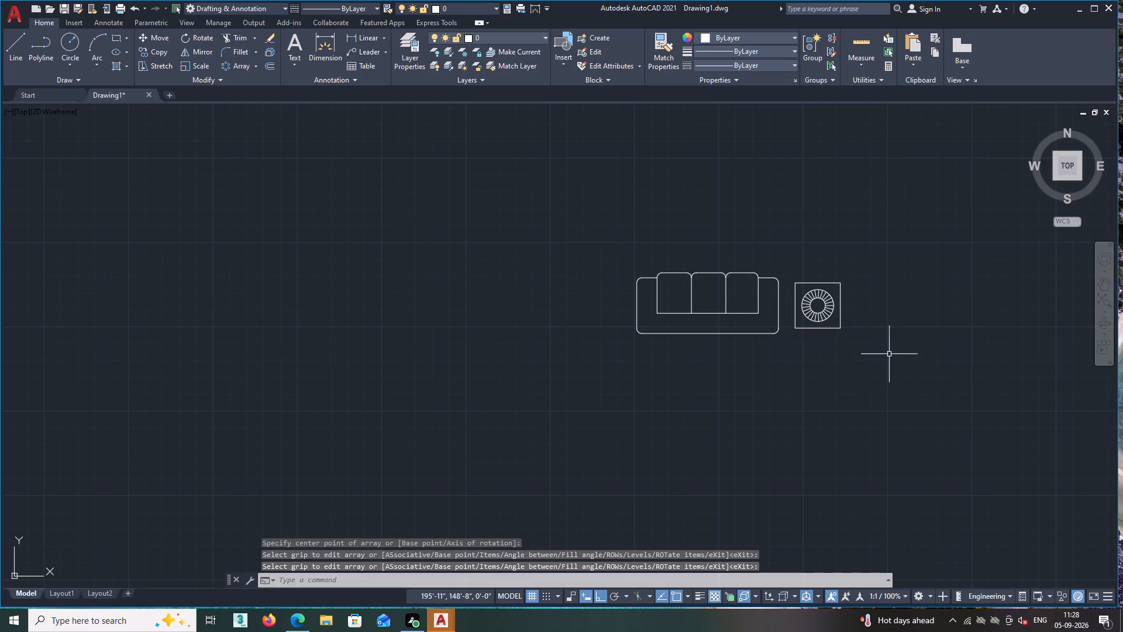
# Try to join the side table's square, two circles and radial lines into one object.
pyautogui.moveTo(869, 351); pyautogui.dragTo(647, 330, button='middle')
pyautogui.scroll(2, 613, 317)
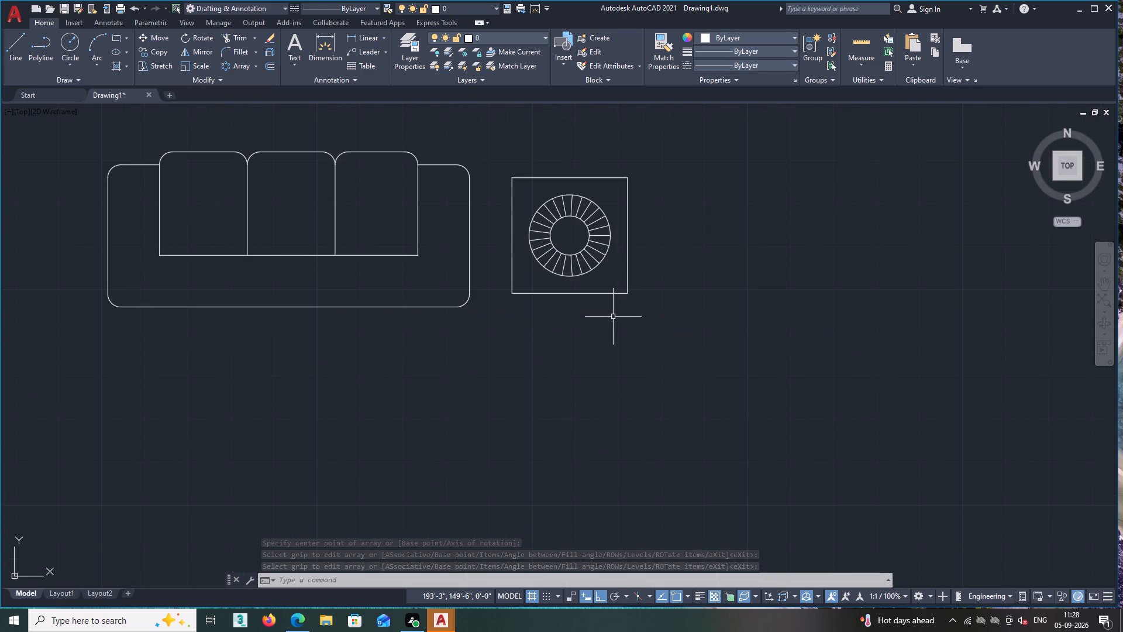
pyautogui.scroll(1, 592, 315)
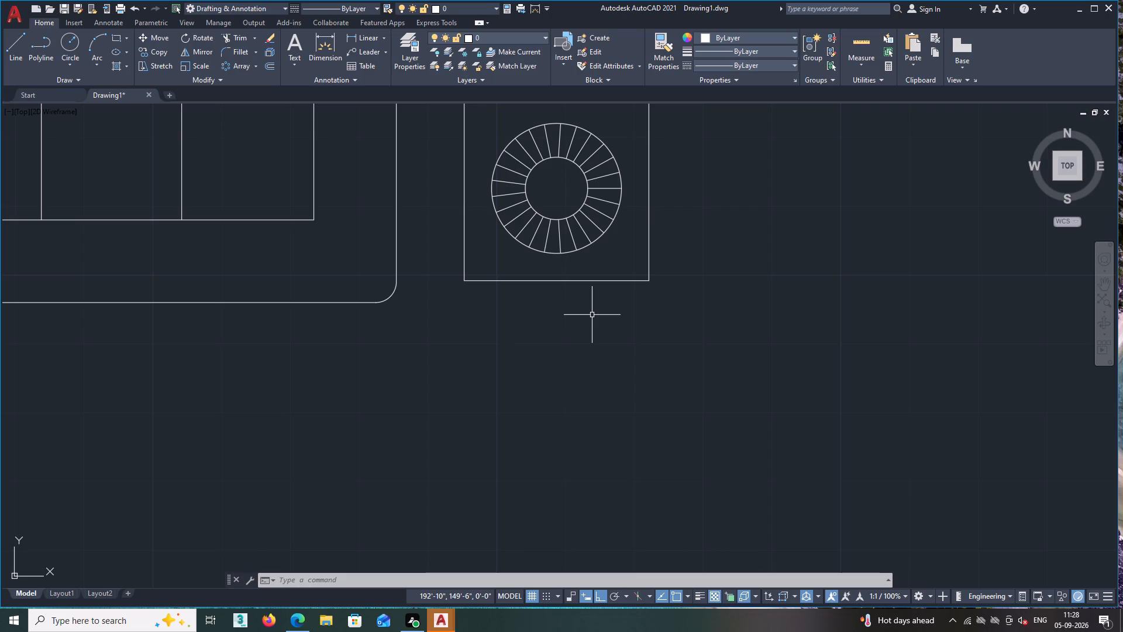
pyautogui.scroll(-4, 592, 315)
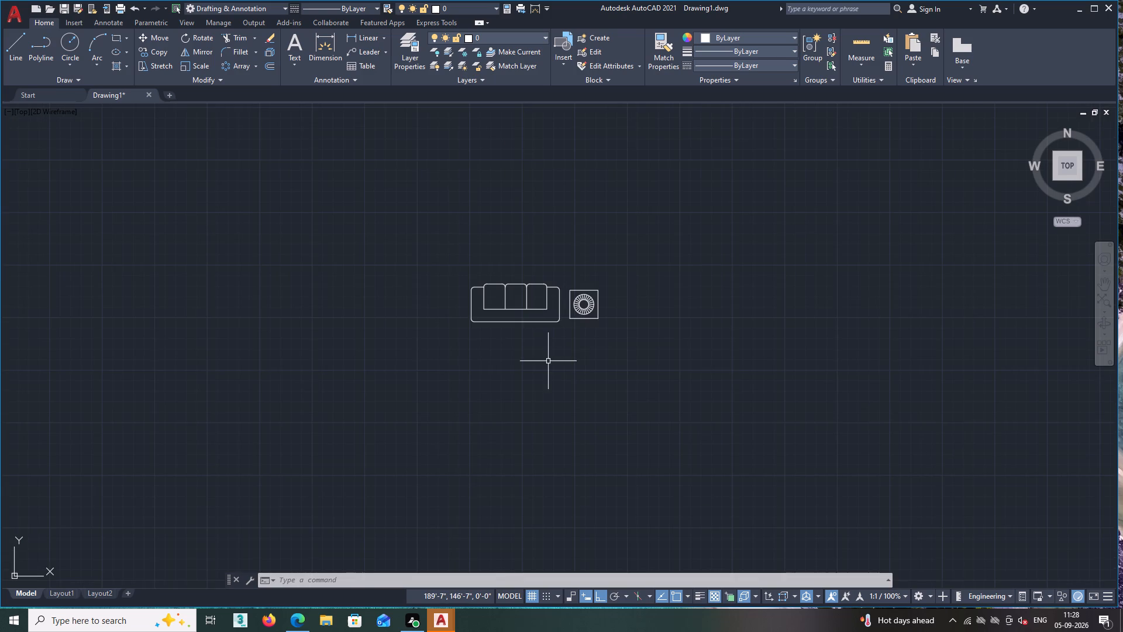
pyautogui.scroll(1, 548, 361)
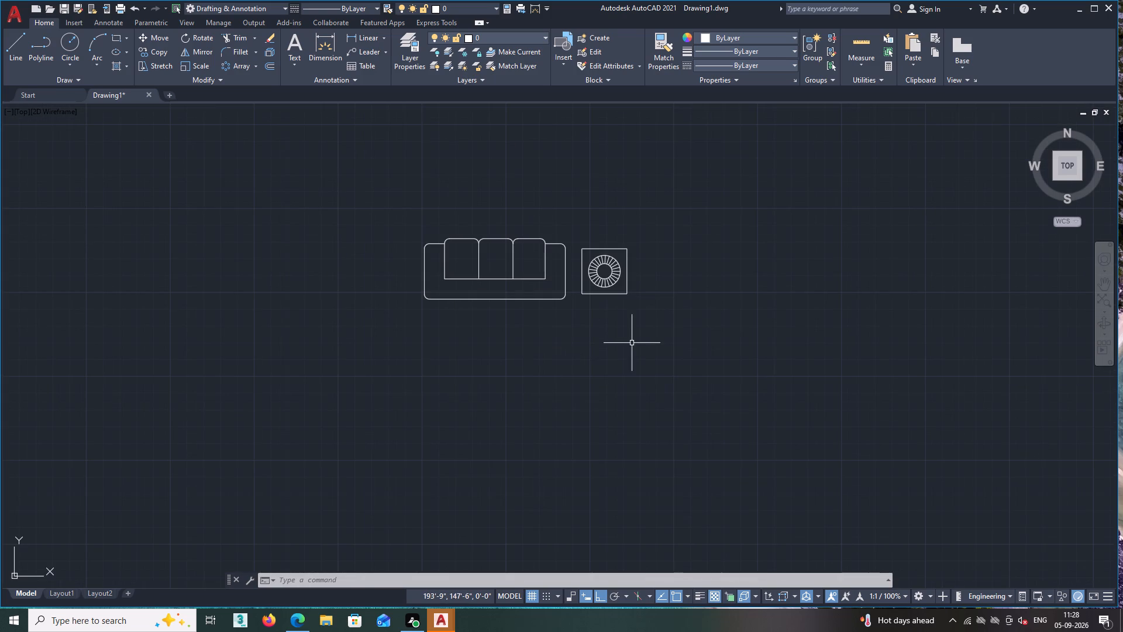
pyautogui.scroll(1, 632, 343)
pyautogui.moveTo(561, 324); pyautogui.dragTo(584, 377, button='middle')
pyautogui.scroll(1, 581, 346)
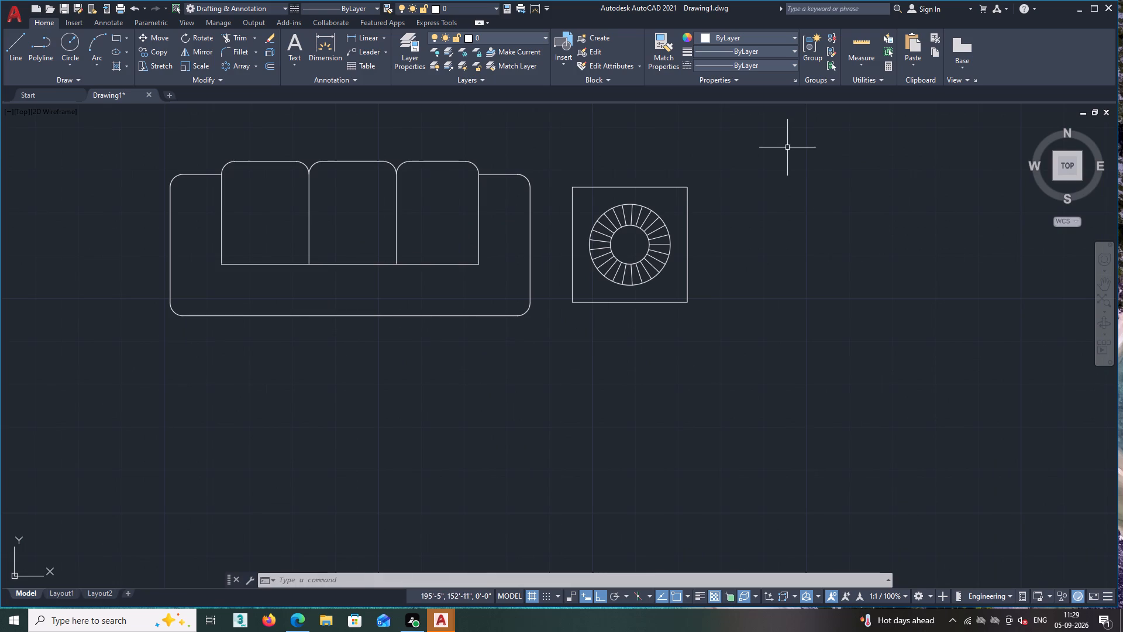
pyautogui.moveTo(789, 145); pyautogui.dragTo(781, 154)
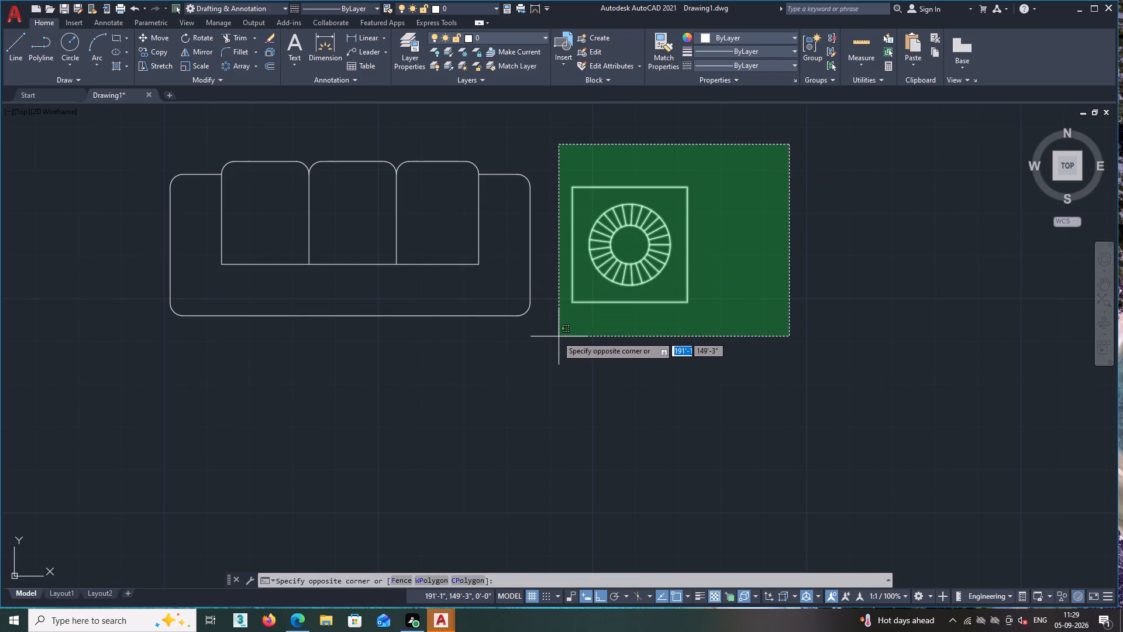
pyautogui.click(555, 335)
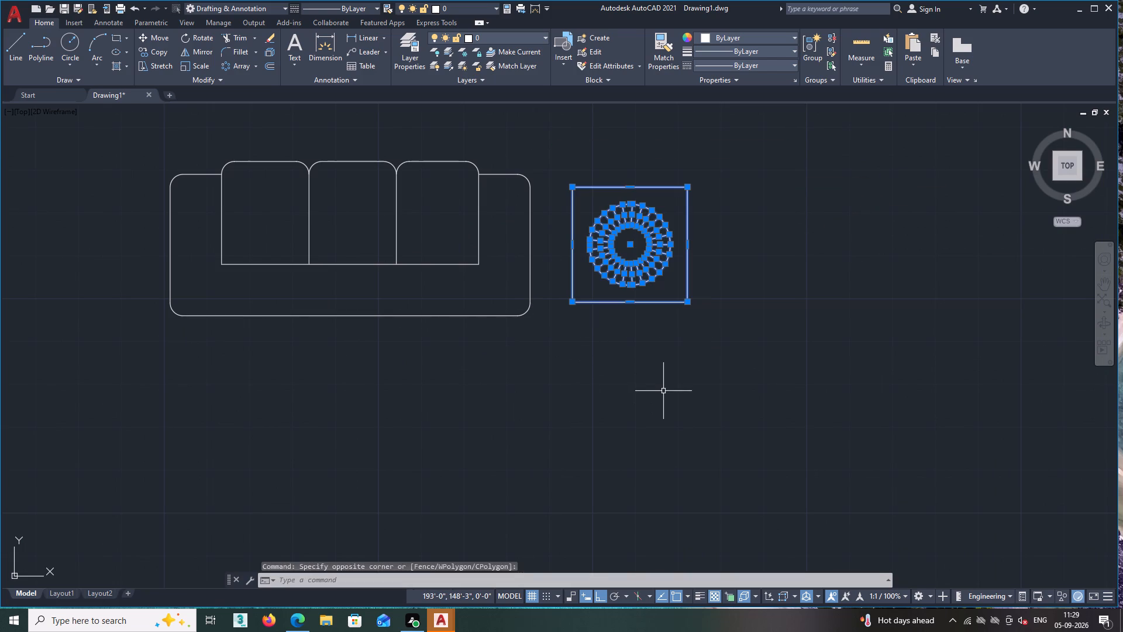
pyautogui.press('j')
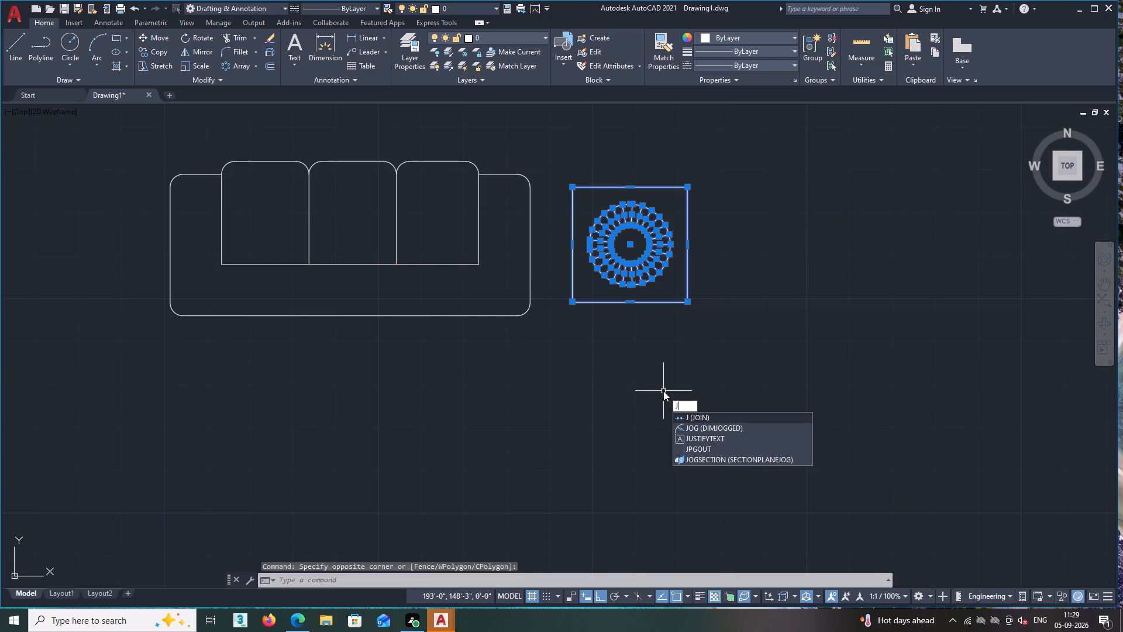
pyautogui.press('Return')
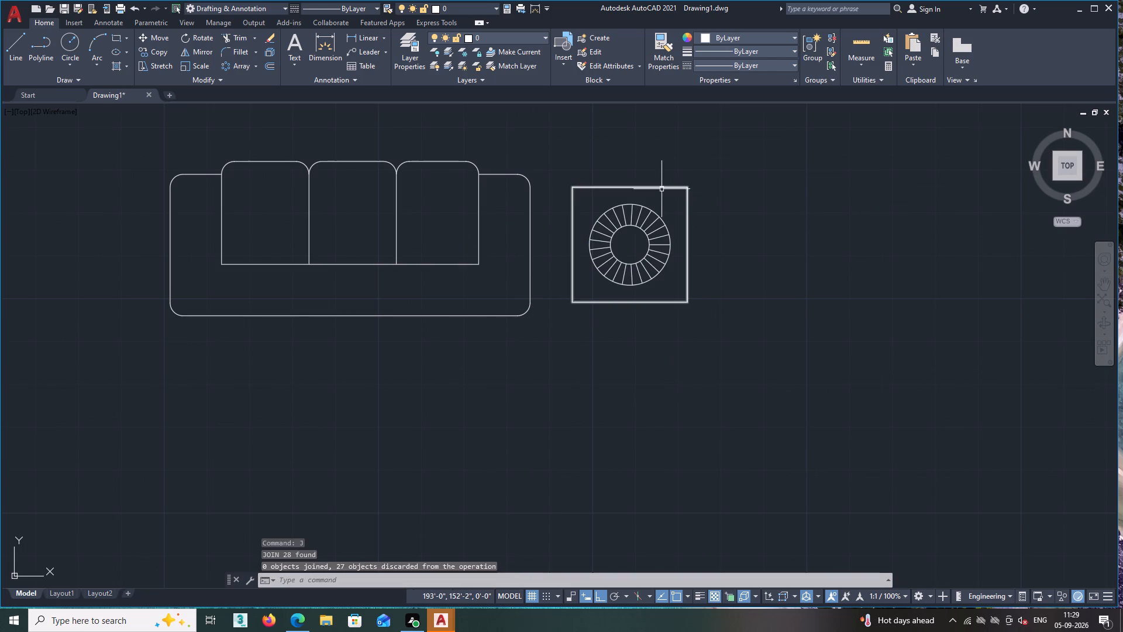
# Check whether the side table's square, outer circle and radial lines are separate objects by selecting them individually, then clear the selection.
pyautogui.click(662, 189)
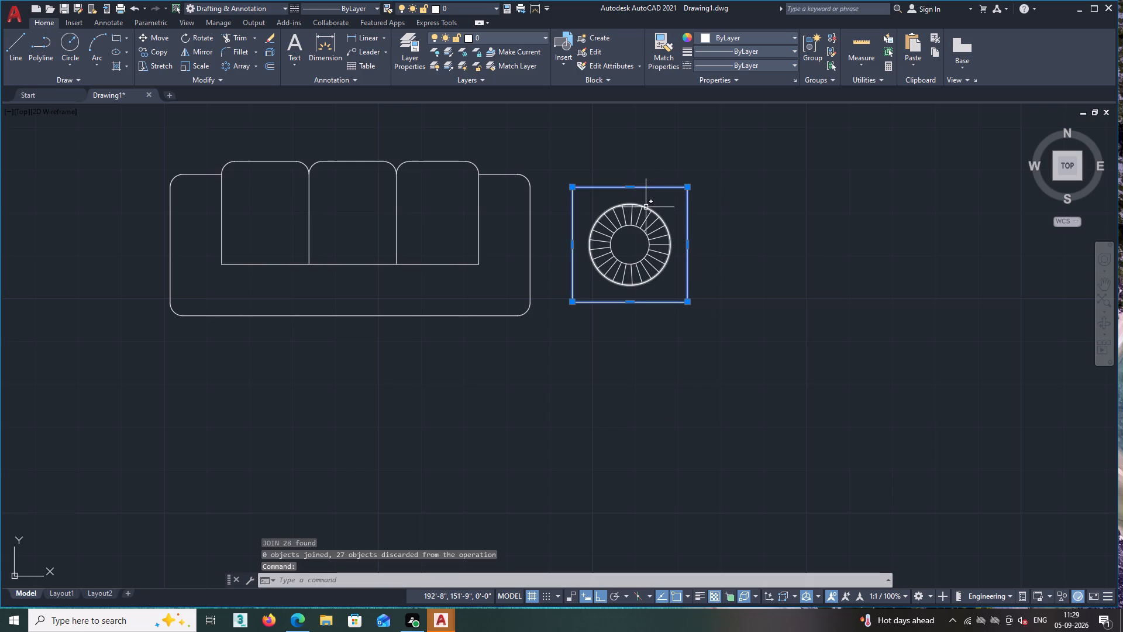
pyautogui.click(646, 207)
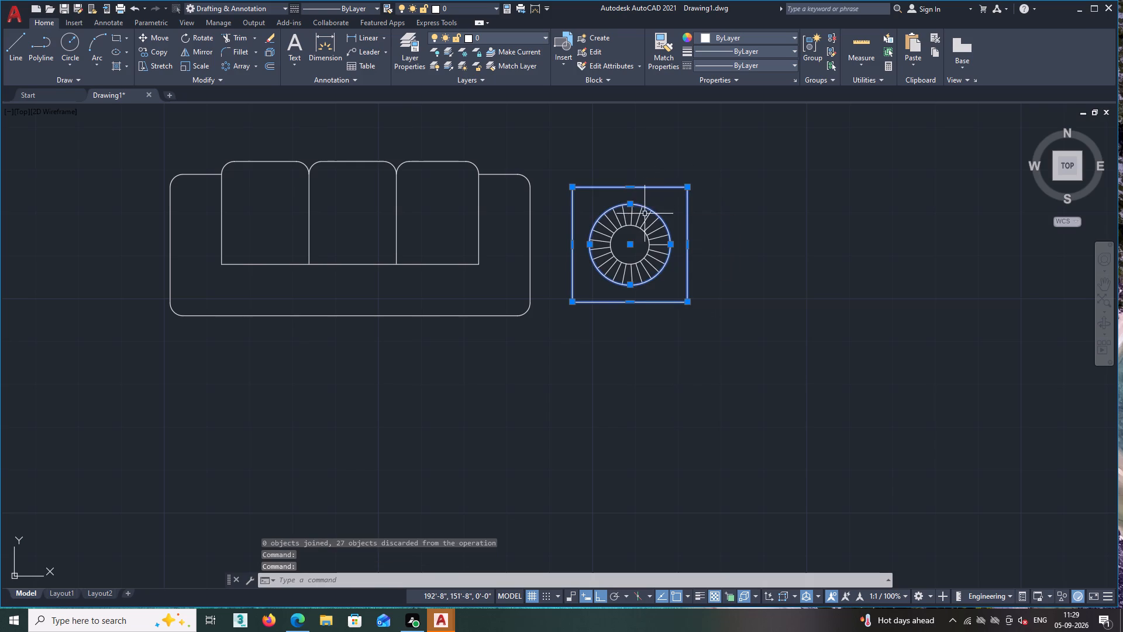
pyautogui.scroll(2, 638, 265)
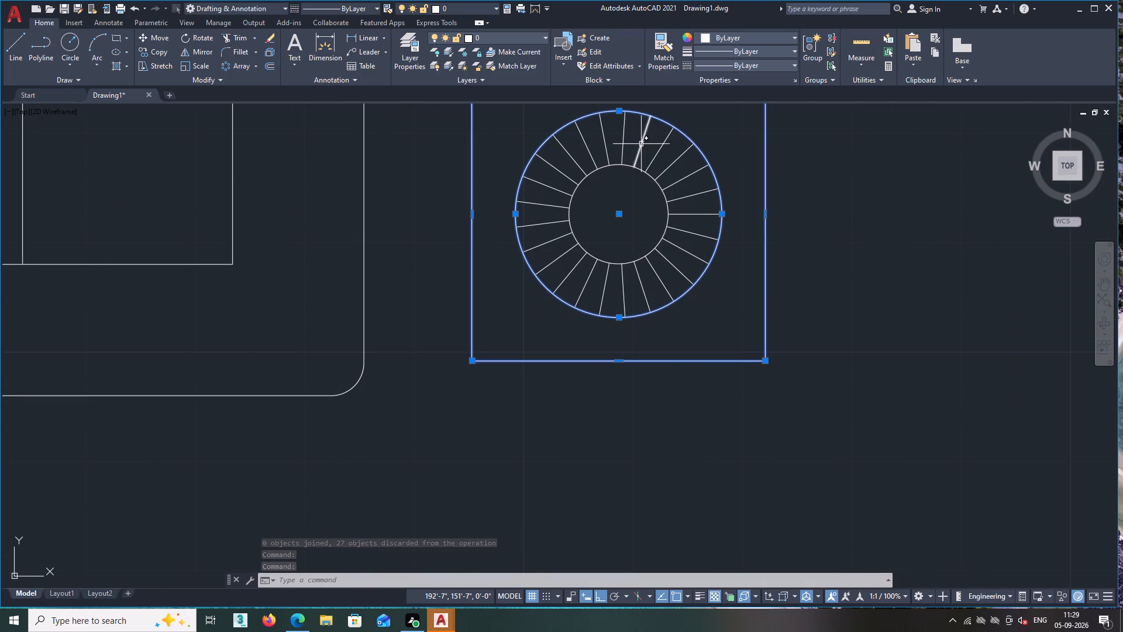
pyautogui.click(641, 144)
pyautogui.click(653, 155)
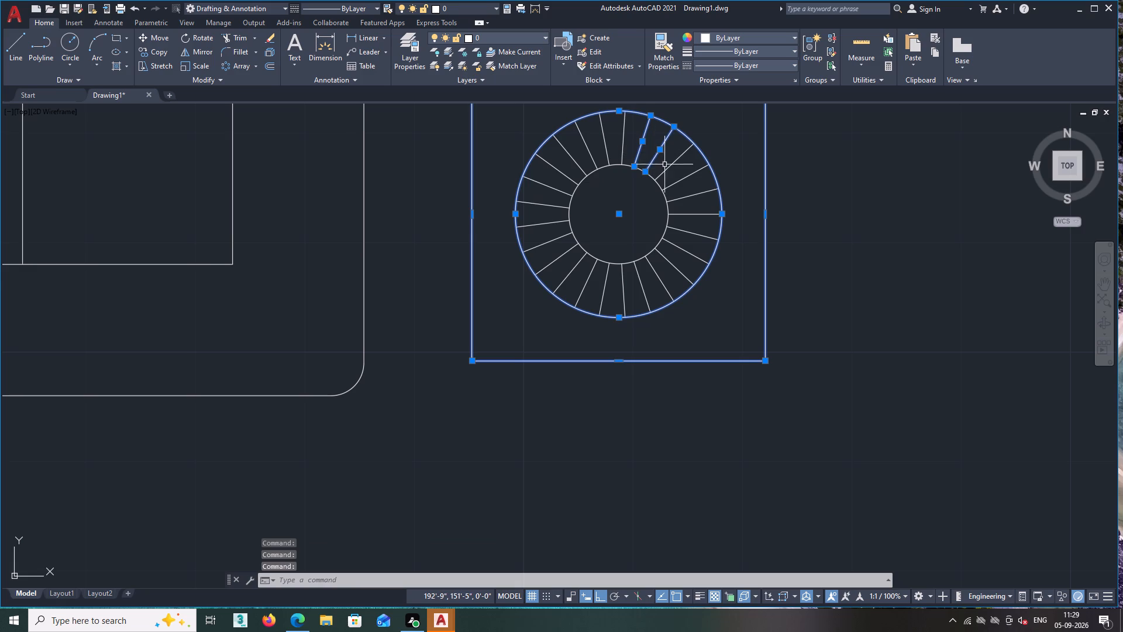
pyautogui.click(669, 166)
pyautogui.click(674, 183)
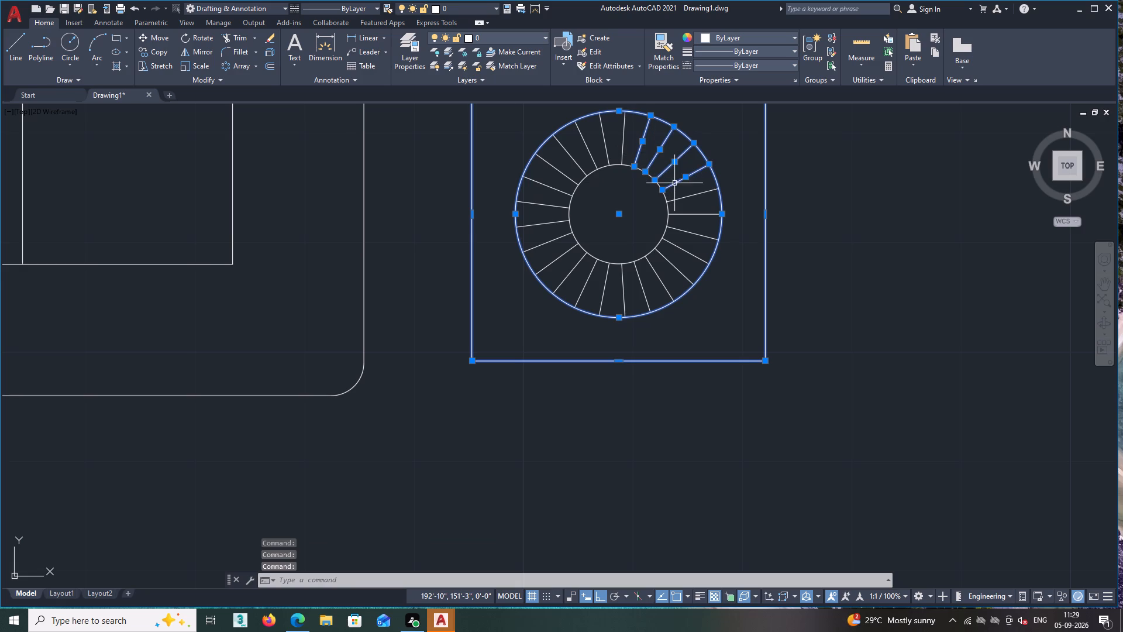
pyautogui.click(679, 197)
pyautogui.press('Escape')
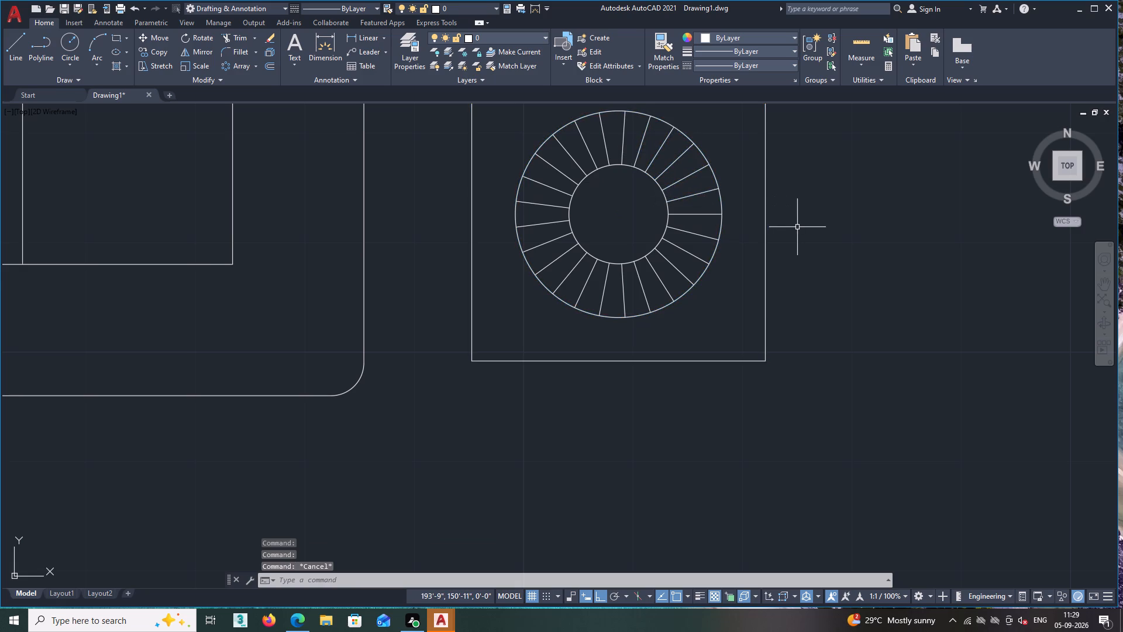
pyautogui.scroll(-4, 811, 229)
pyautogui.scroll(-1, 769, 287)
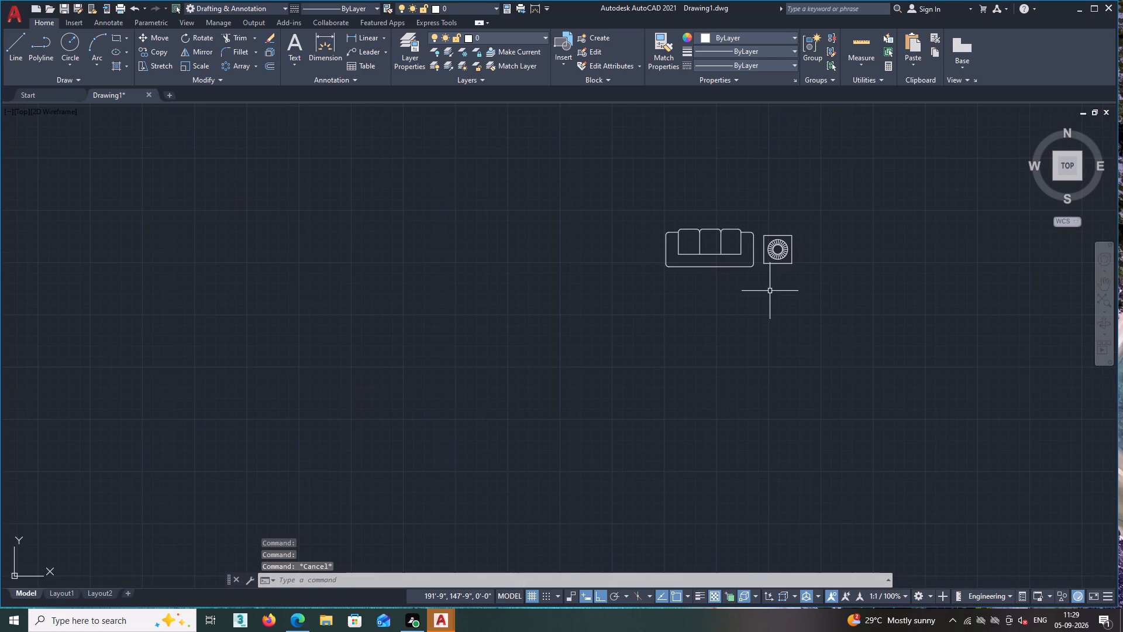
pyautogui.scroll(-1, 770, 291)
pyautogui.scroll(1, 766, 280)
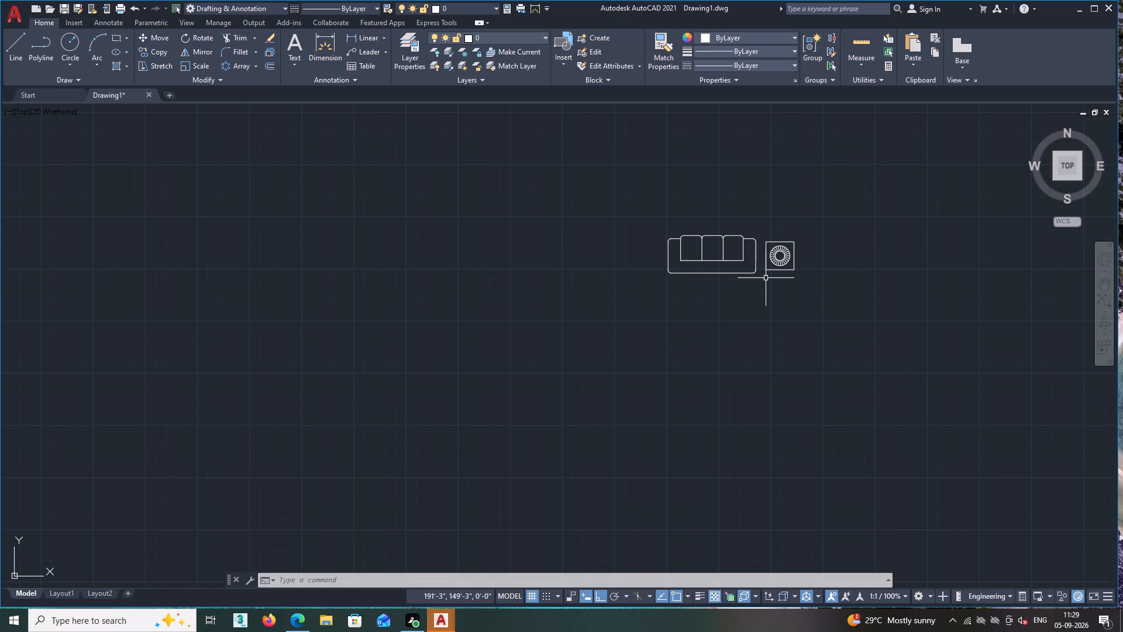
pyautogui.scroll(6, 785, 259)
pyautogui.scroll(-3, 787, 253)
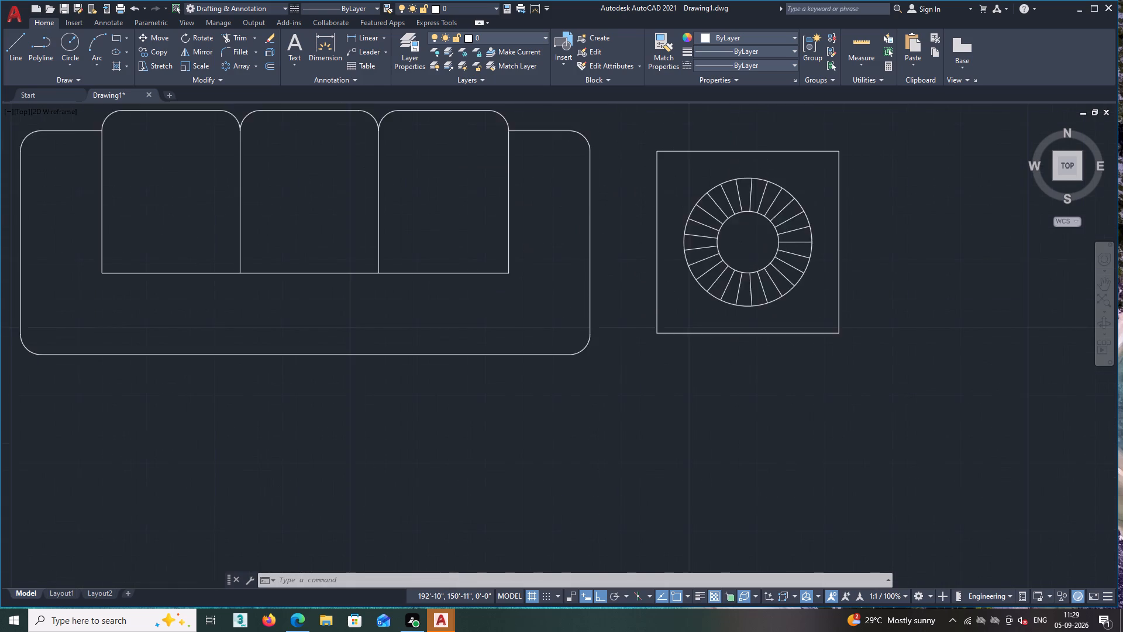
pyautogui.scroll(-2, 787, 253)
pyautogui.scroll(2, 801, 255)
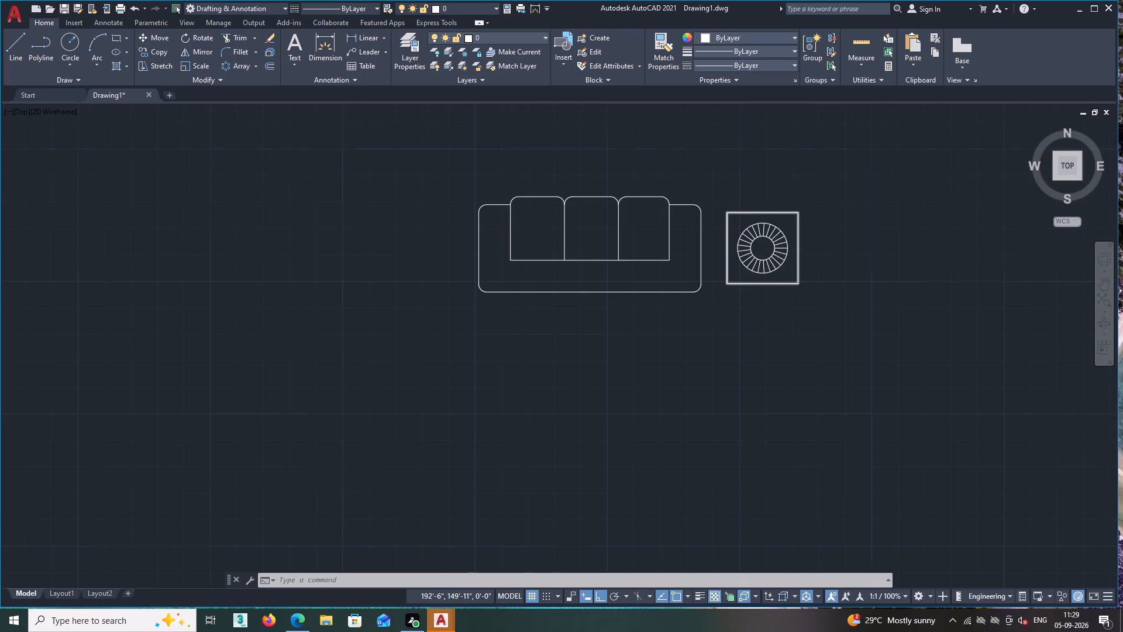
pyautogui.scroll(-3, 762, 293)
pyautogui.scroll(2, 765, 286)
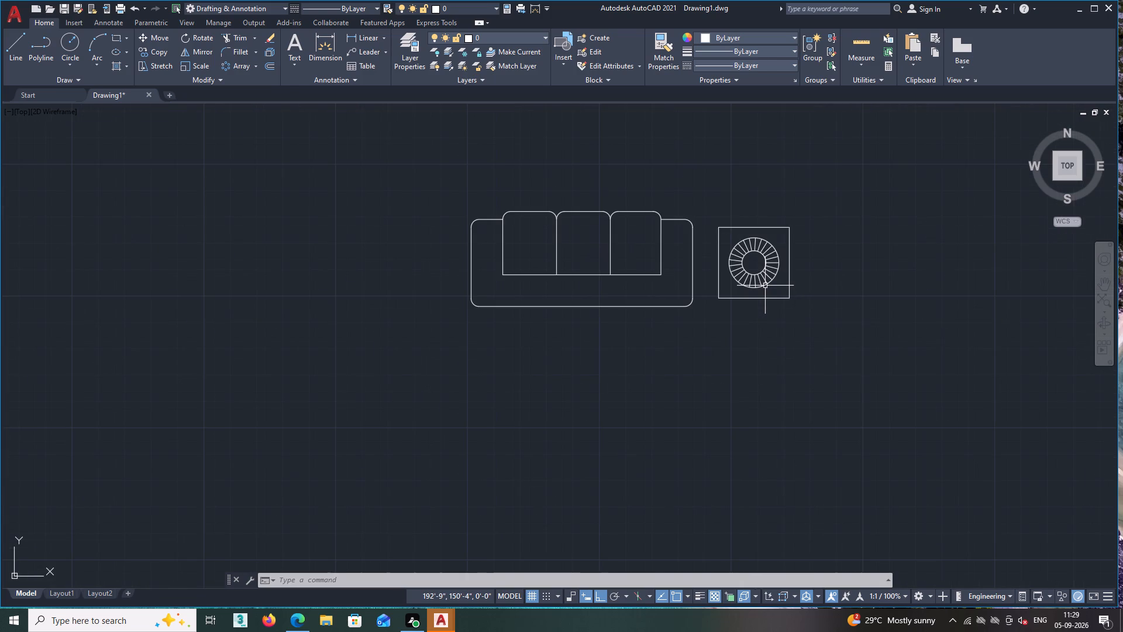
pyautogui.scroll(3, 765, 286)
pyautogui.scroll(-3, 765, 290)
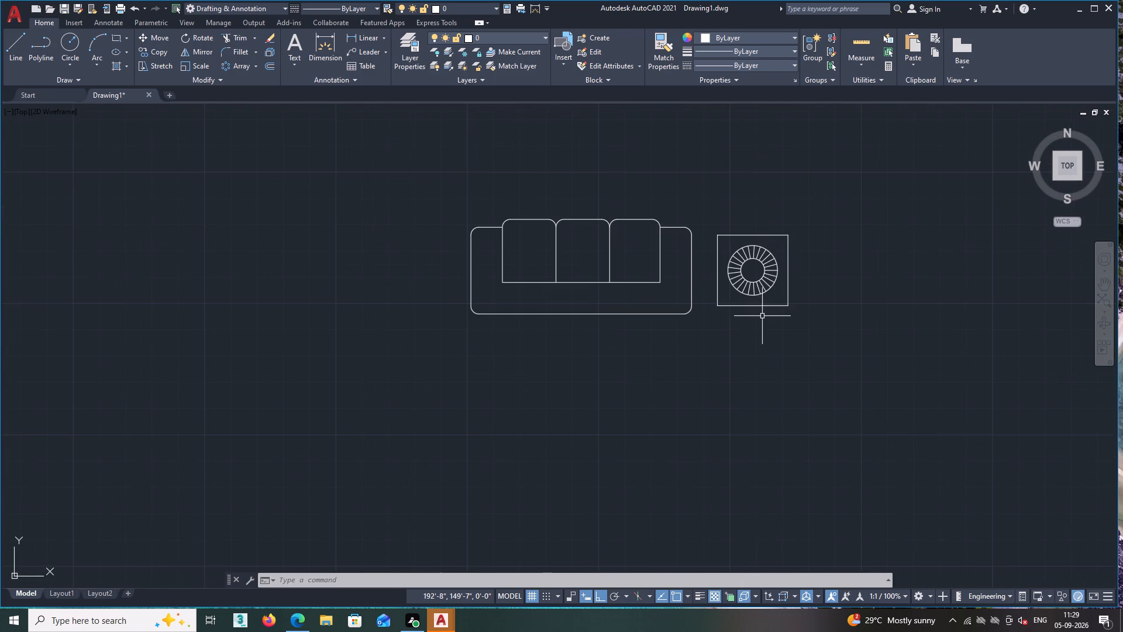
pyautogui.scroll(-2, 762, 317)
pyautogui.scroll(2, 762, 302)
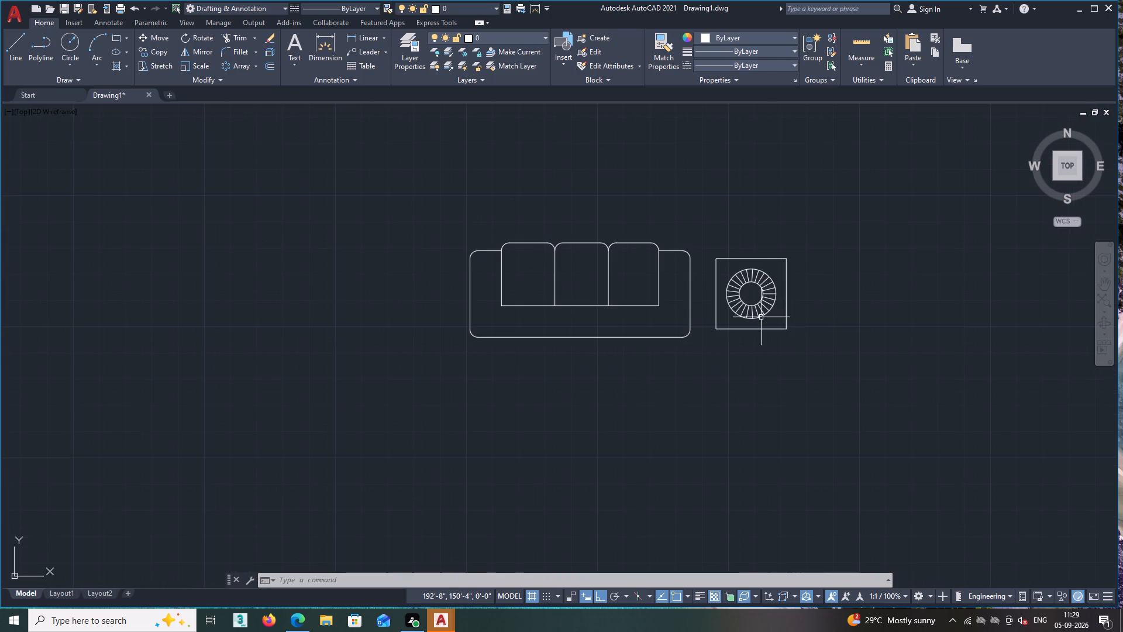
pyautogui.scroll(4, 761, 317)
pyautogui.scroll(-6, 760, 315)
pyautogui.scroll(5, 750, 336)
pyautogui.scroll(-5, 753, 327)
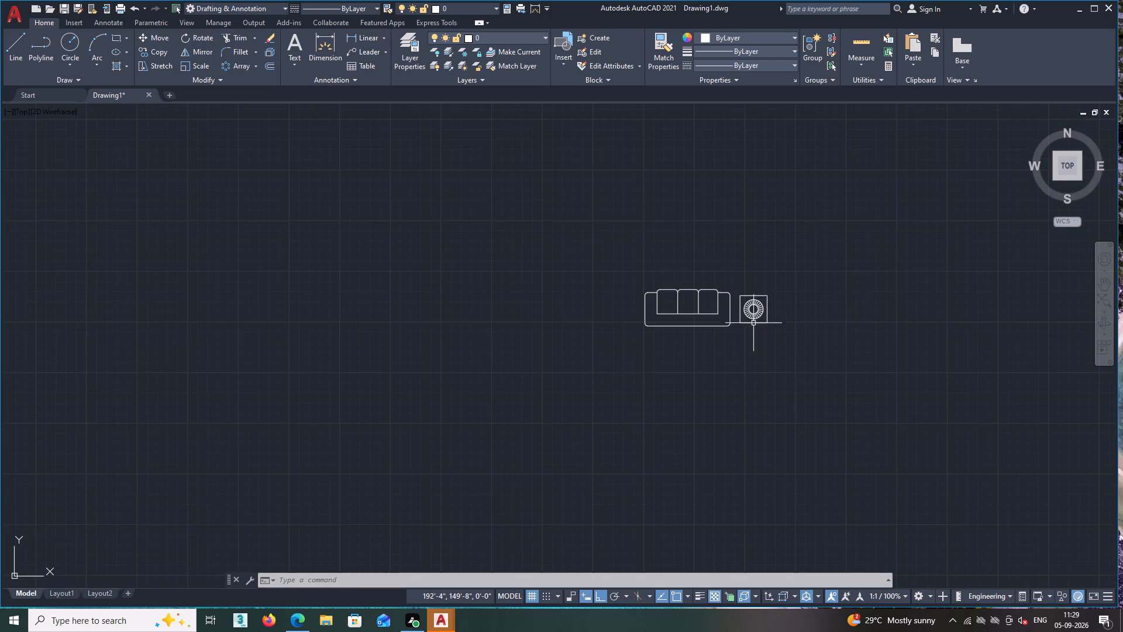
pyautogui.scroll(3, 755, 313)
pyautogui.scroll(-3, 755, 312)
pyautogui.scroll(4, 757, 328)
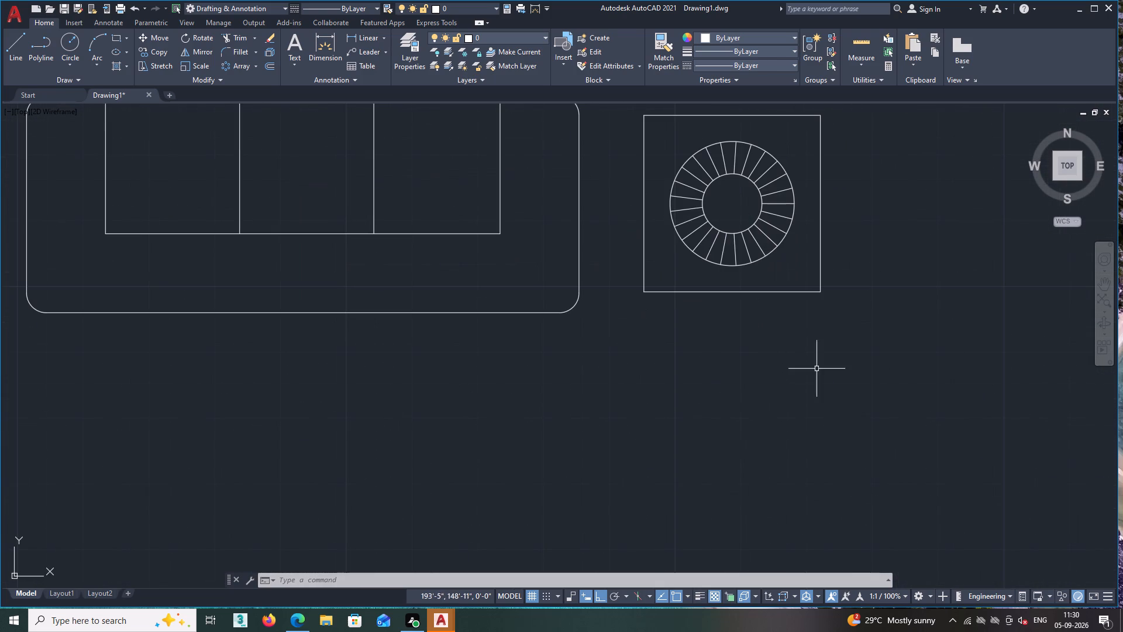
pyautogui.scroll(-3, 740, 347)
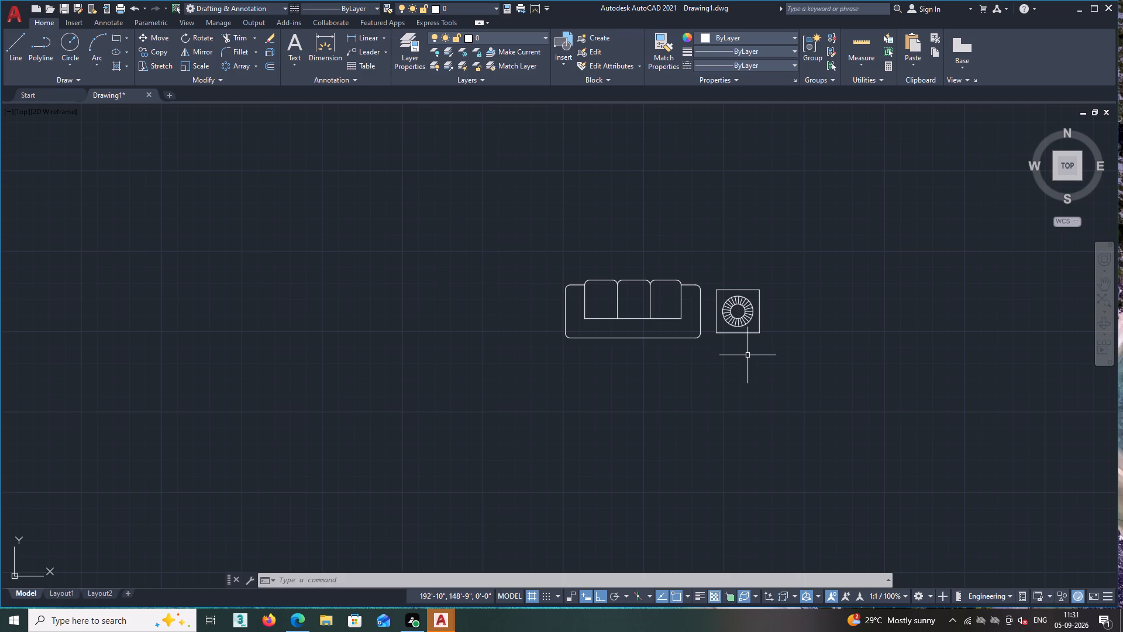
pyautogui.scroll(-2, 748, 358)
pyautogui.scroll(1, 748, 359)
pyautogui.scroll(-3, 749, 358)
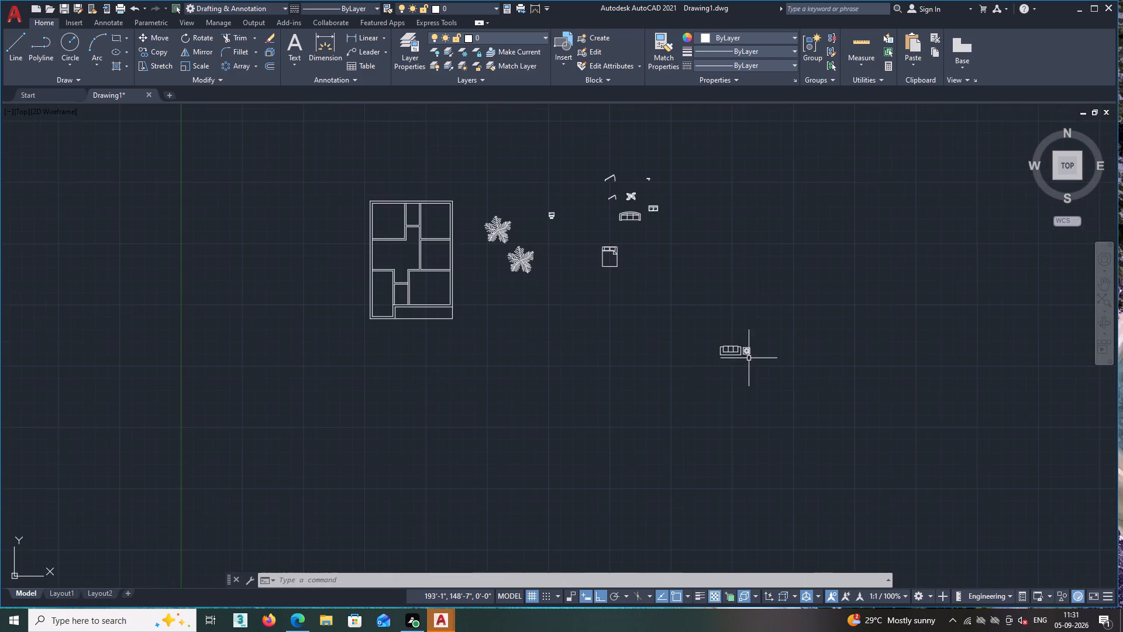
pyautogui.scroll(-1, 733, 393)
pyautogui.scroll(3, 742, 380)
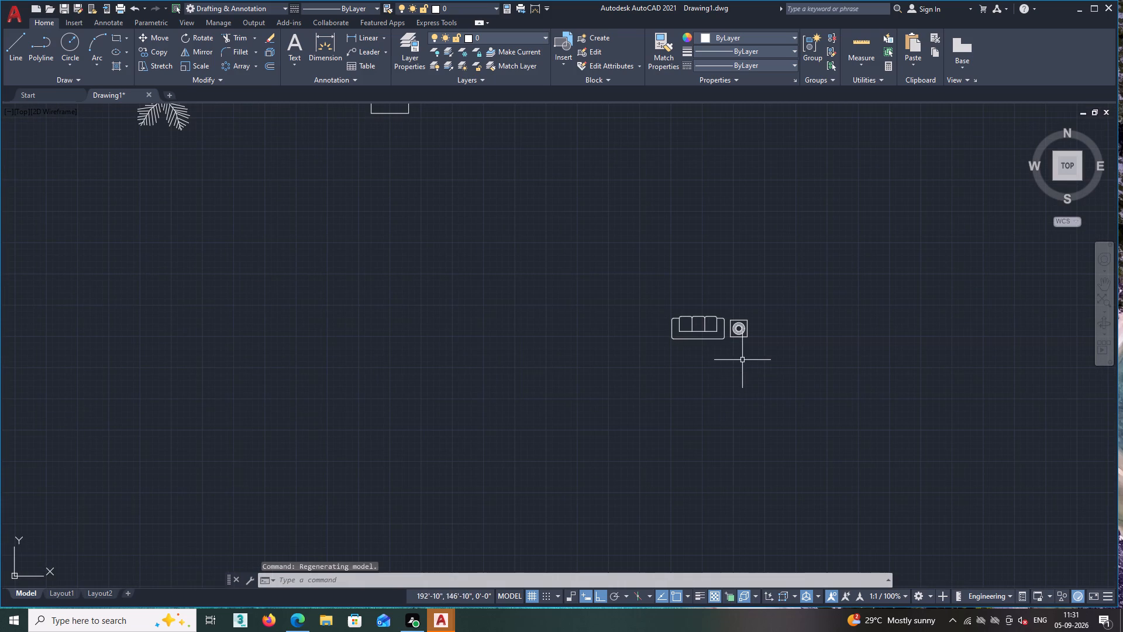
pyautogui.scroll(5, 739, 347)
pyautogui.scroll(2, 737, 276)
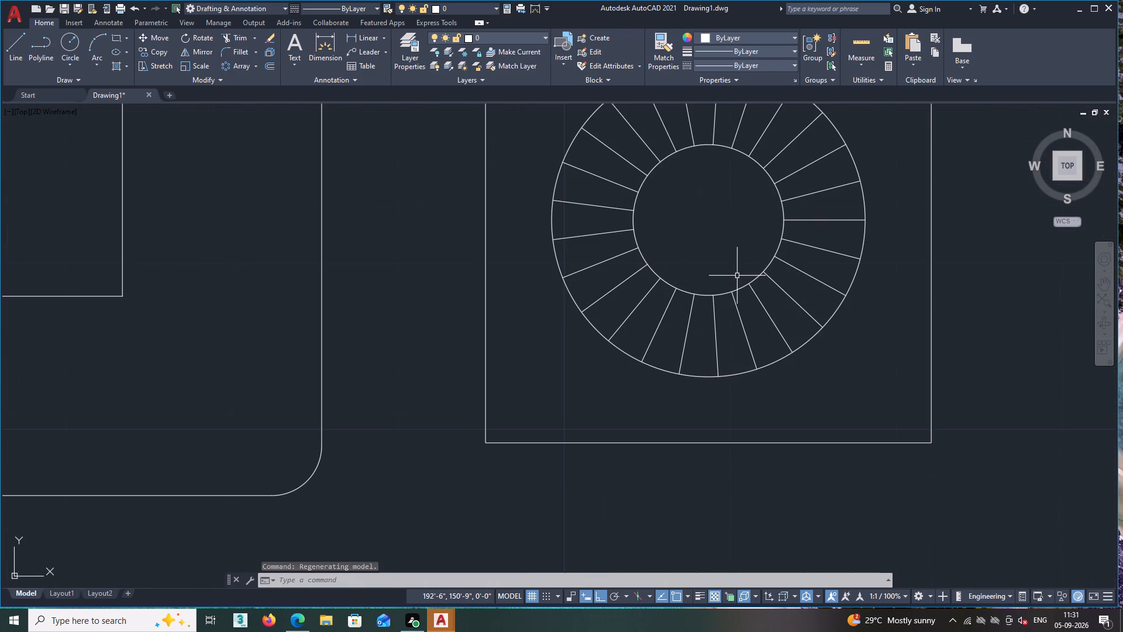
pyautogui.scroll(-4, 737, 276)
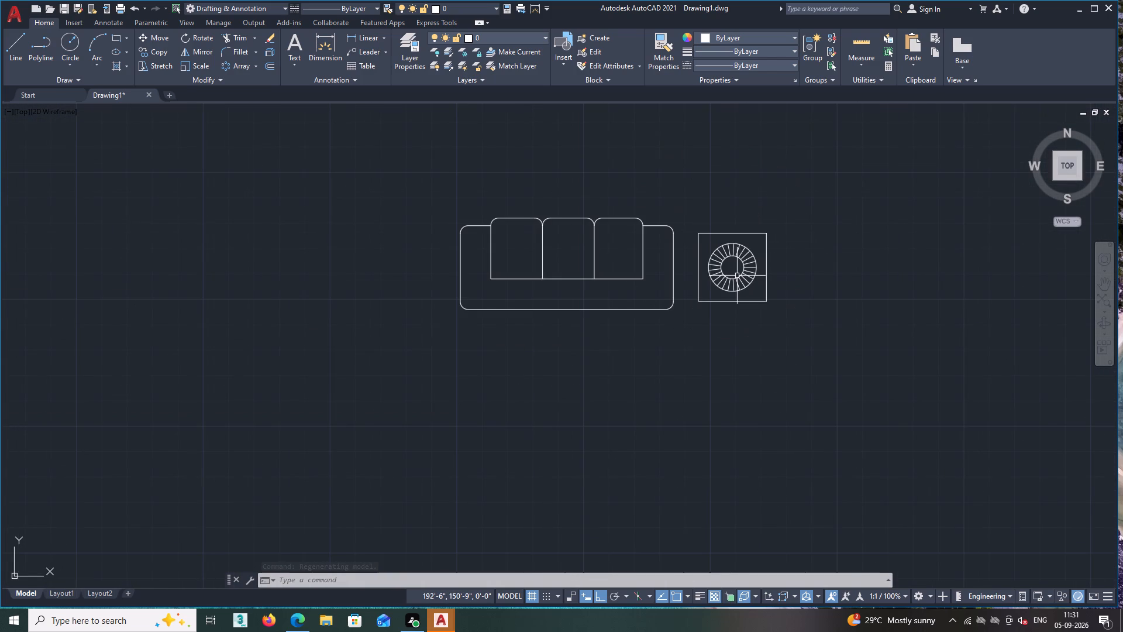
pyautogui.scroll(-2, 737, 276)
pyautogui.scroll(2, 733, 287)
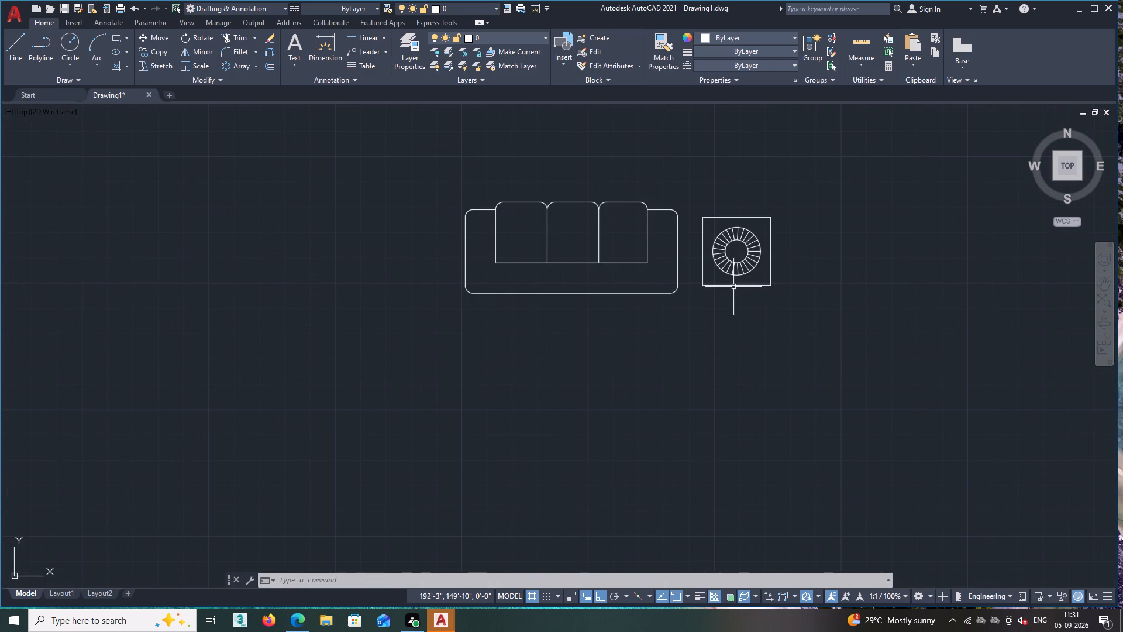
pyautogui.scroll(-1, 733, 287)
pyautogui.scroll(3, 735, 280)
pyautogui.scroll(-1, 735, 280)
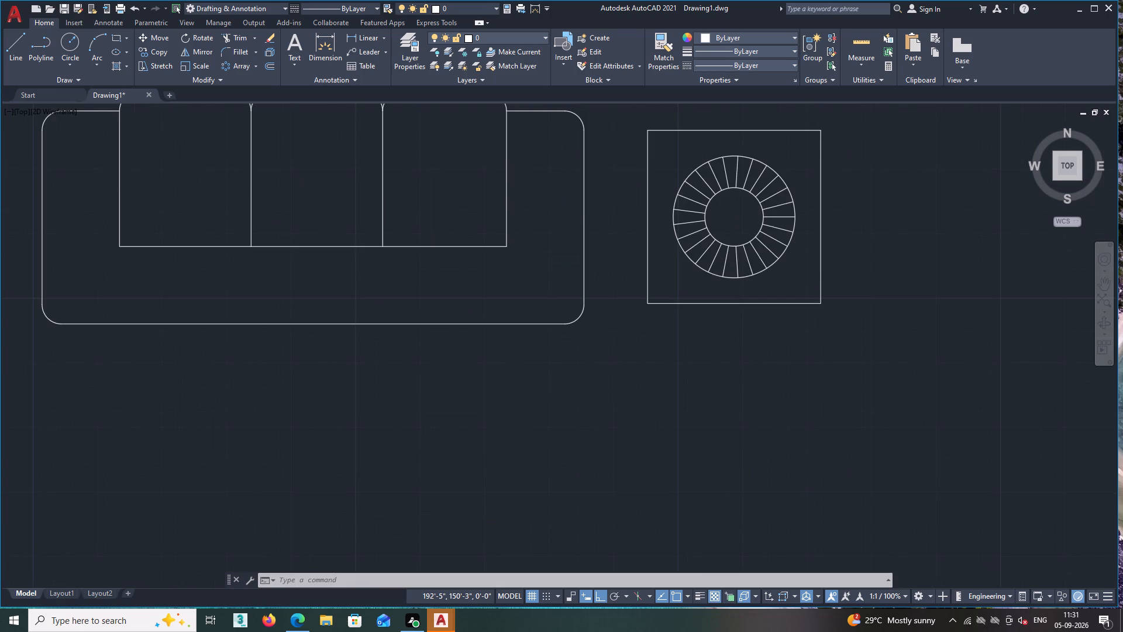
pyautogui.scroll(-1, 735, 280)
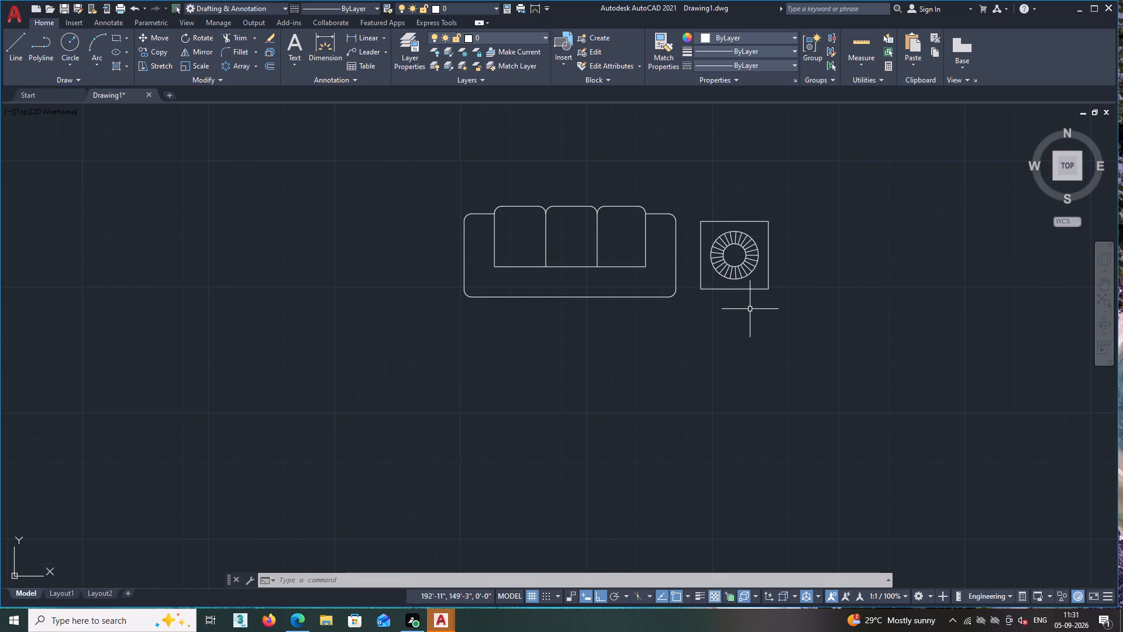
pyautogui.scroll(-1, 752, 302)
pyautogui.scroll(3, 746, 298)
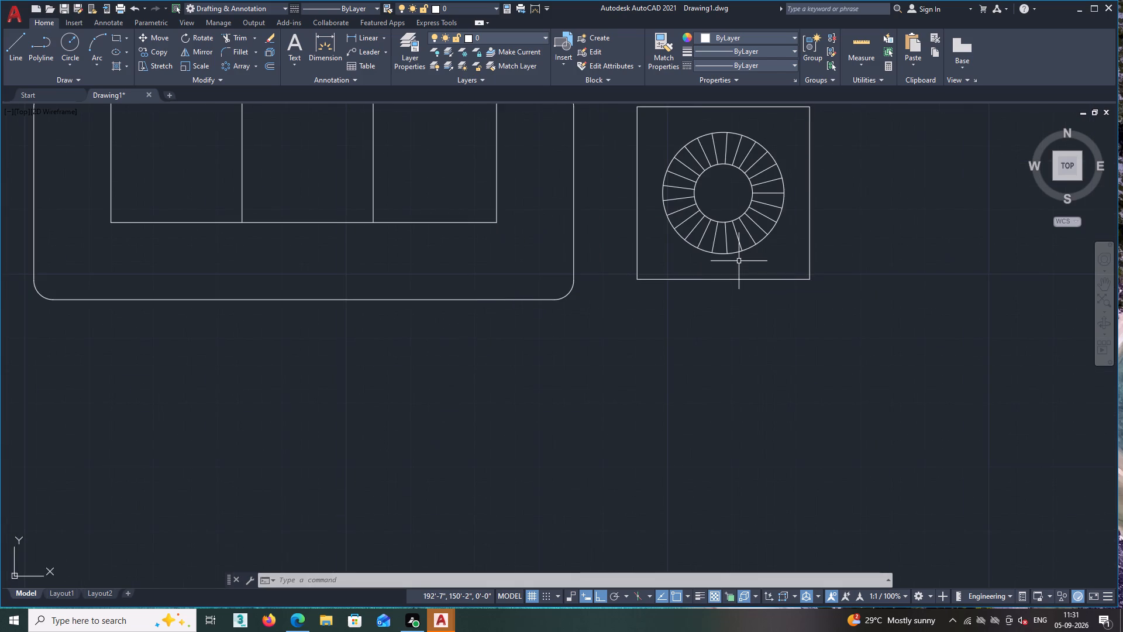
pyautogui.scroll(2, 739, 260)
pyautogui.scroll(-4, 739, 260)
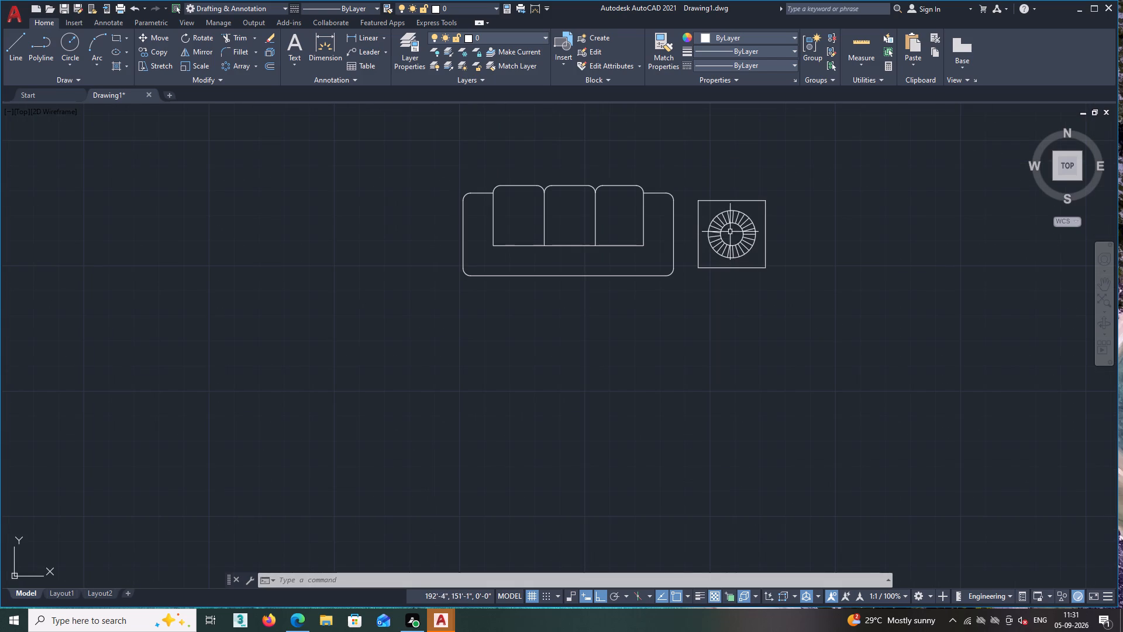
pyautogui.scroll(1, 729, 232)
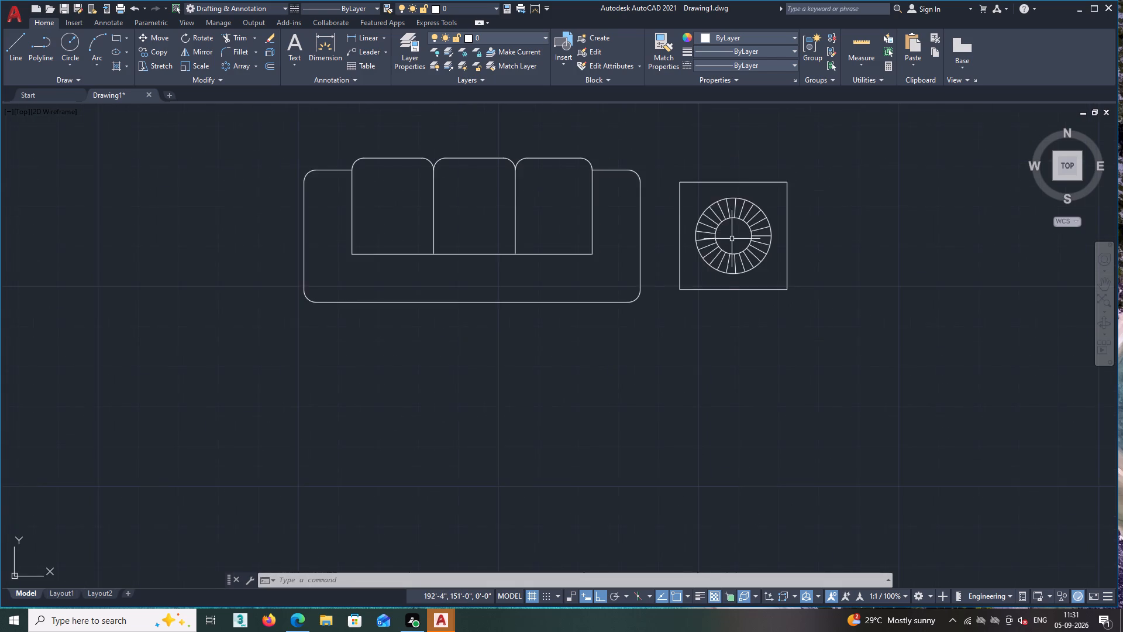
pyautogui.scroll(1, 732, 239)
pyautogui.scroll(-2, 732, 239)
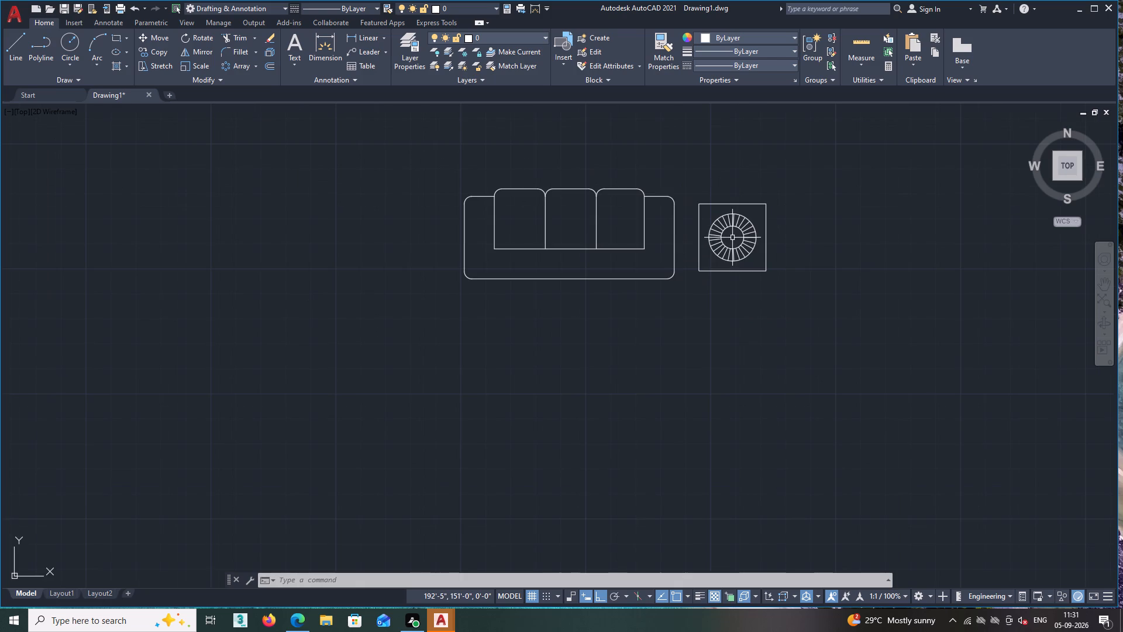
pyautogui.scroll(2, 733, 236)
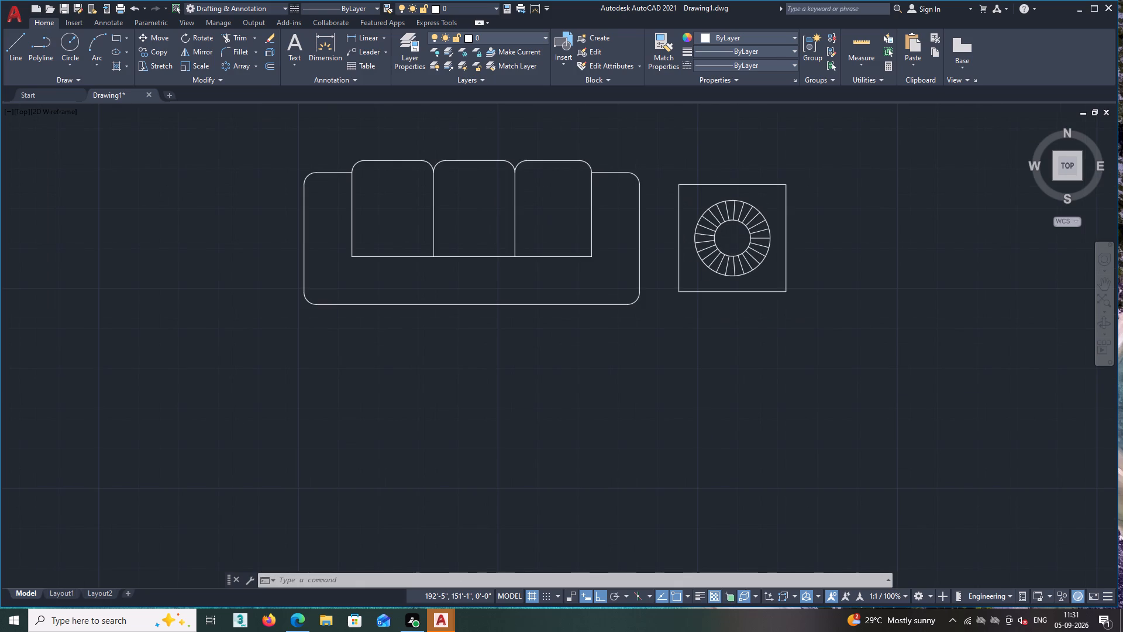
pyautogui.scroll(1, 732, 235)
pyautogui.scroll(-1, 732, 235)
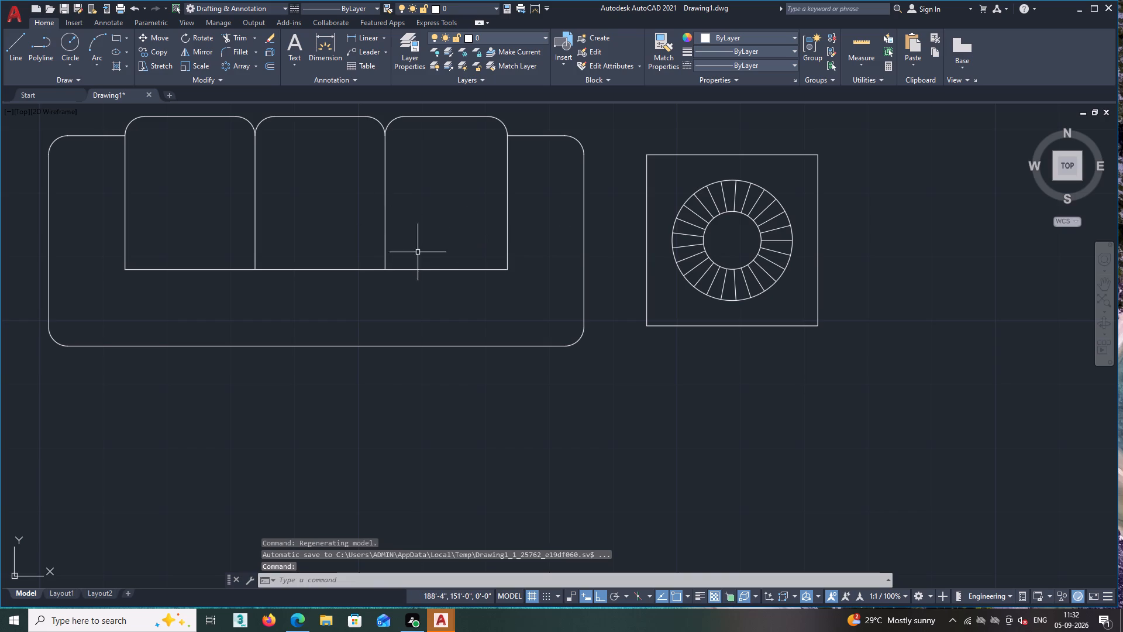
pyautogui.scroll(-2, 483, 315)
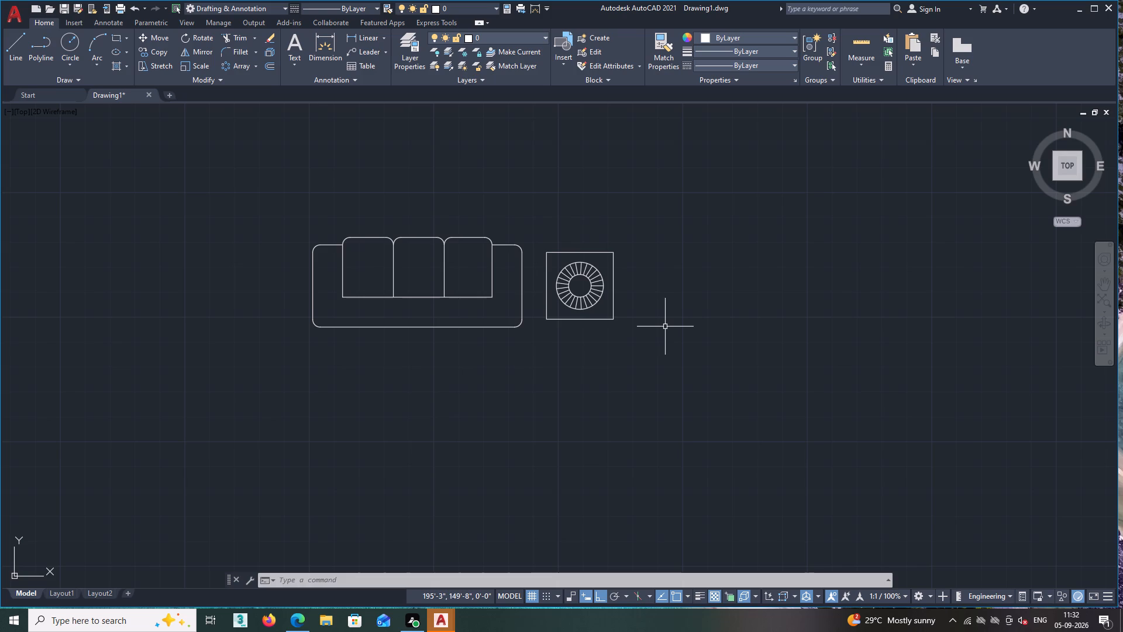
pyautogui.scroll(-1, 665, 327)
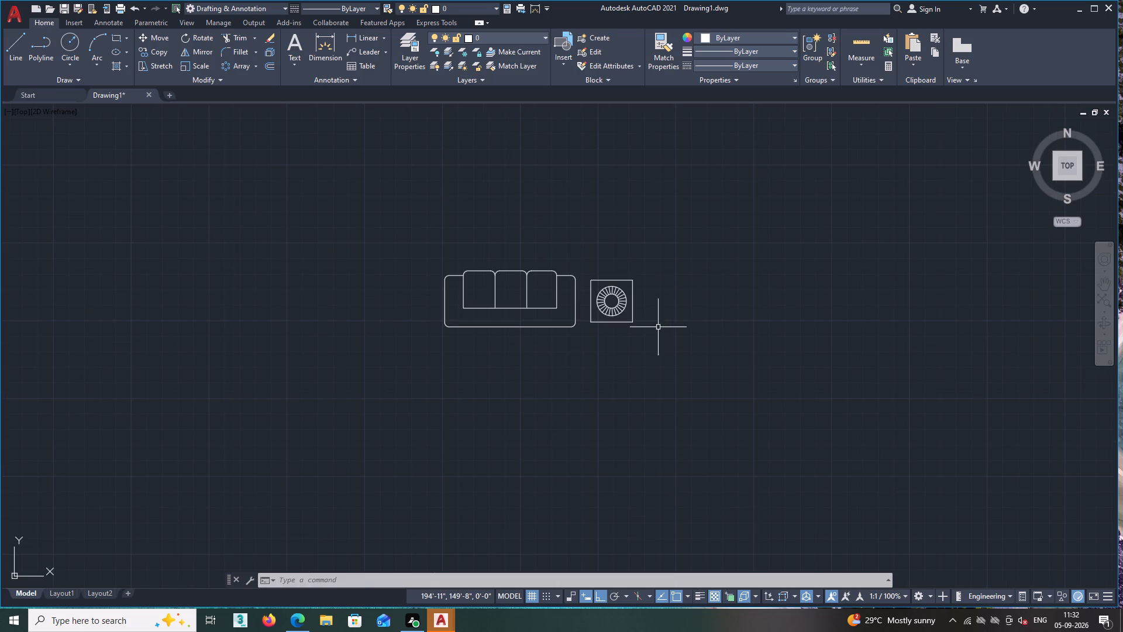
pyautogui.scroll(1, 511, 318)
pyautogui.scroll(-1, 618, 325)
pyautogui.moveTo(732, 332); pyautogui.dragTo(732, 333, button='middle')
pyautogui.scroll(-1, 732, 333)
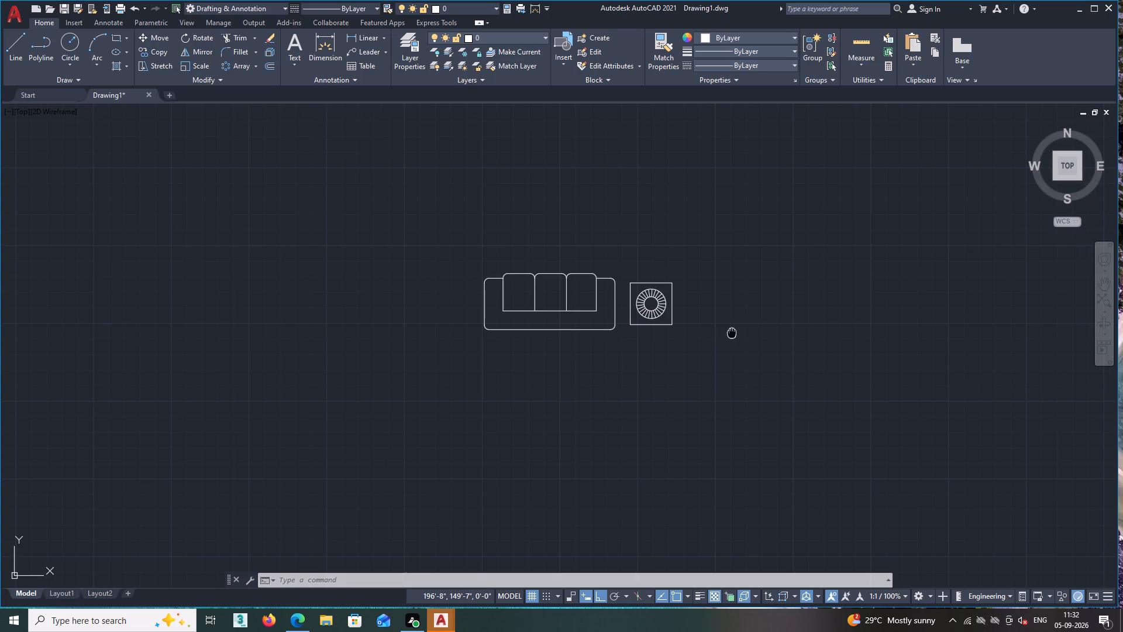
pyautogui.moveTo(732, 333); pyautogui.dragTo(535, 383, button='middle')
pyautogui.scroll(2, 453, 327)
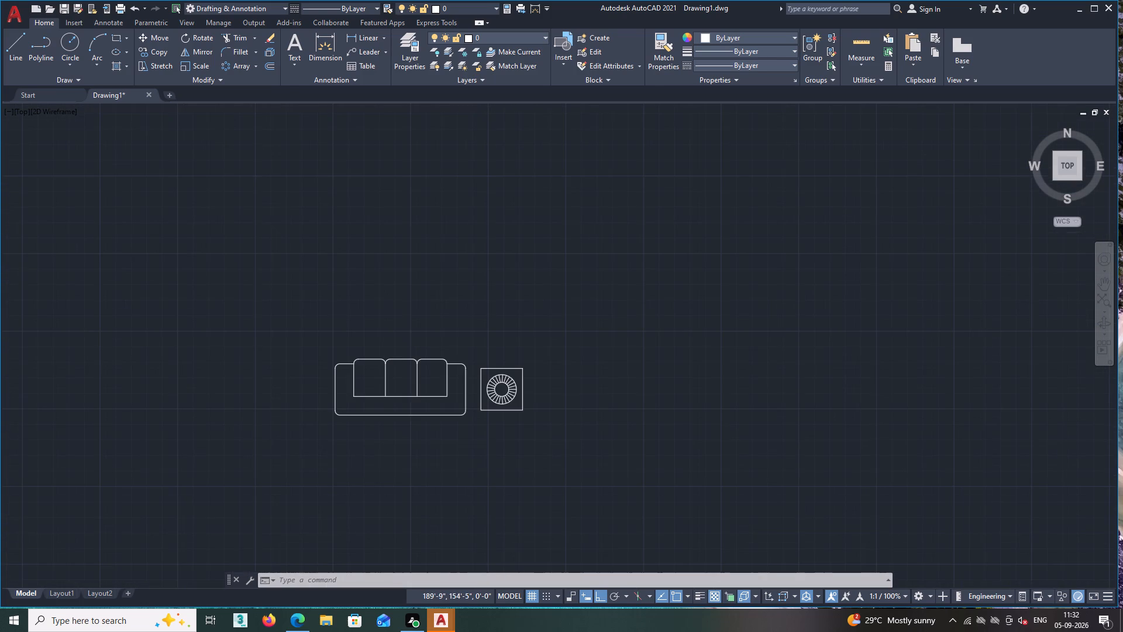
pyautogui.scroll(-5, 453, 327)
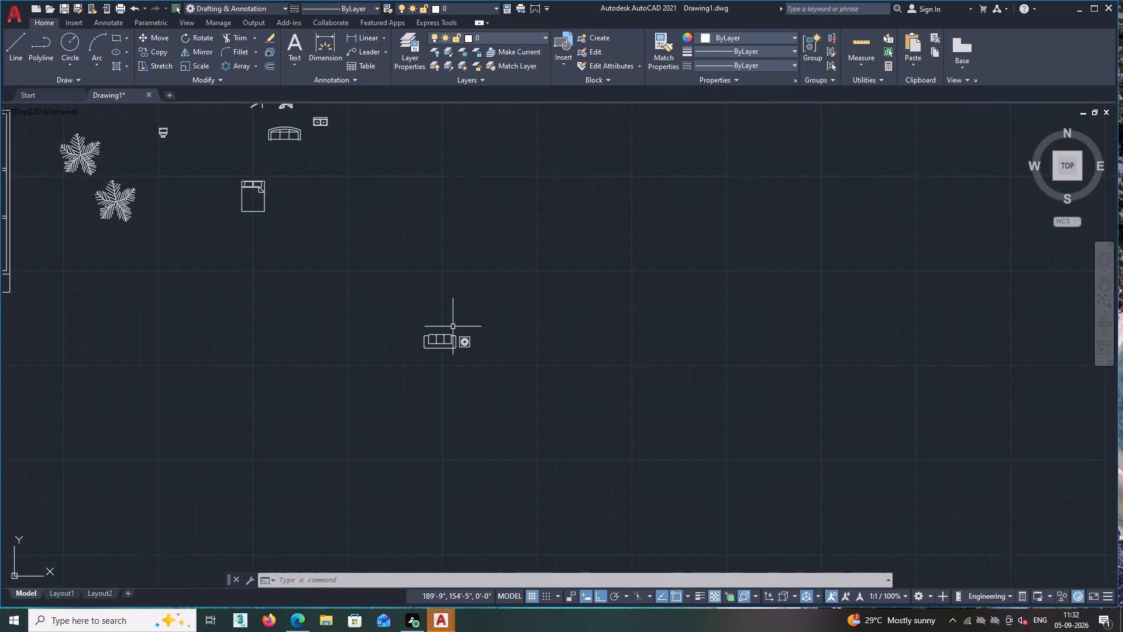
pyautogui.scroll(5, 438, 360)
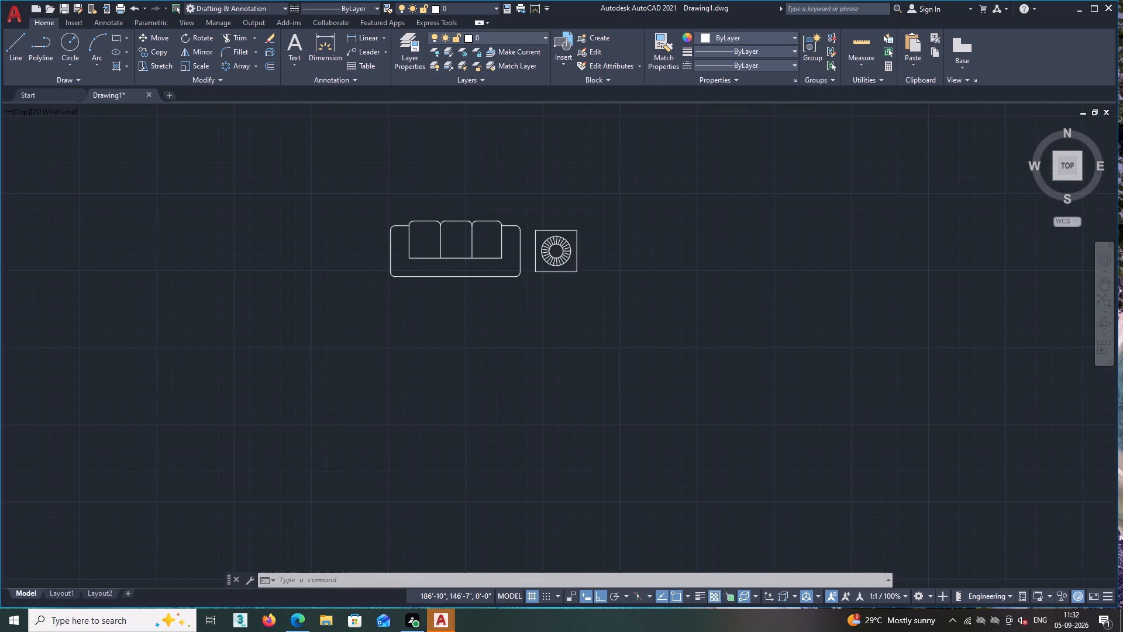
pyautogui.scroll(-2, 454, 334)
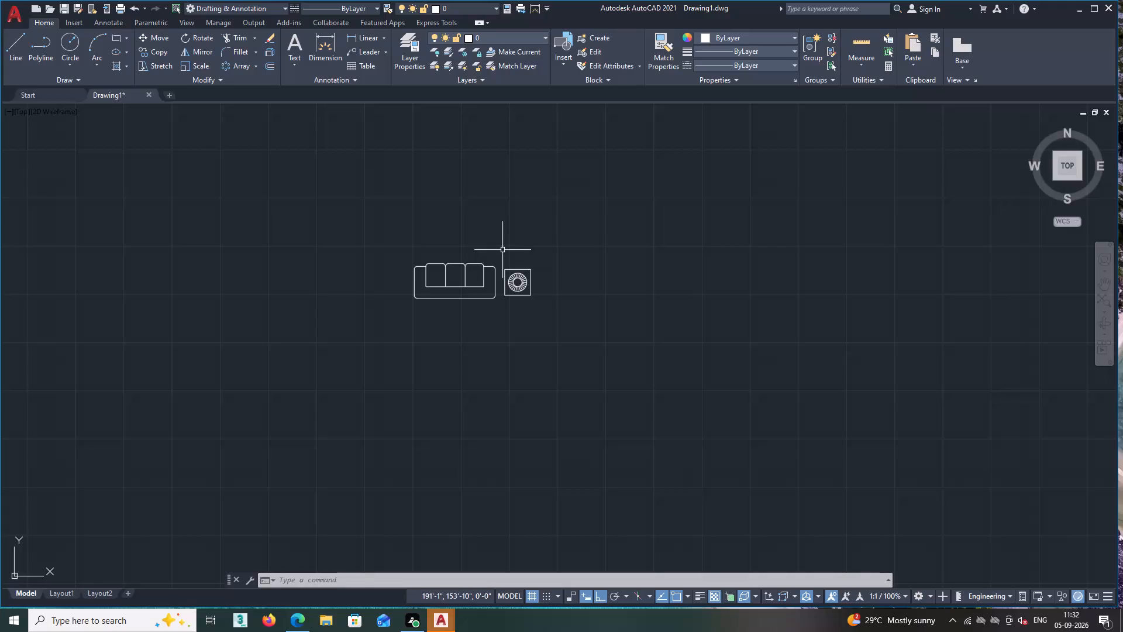
# Copy the three-seat sofa from its lower-right corner, with Ortho off, into the floor plan's lower-right room just above its bottom wall.
pyautogui.click(502, 250)
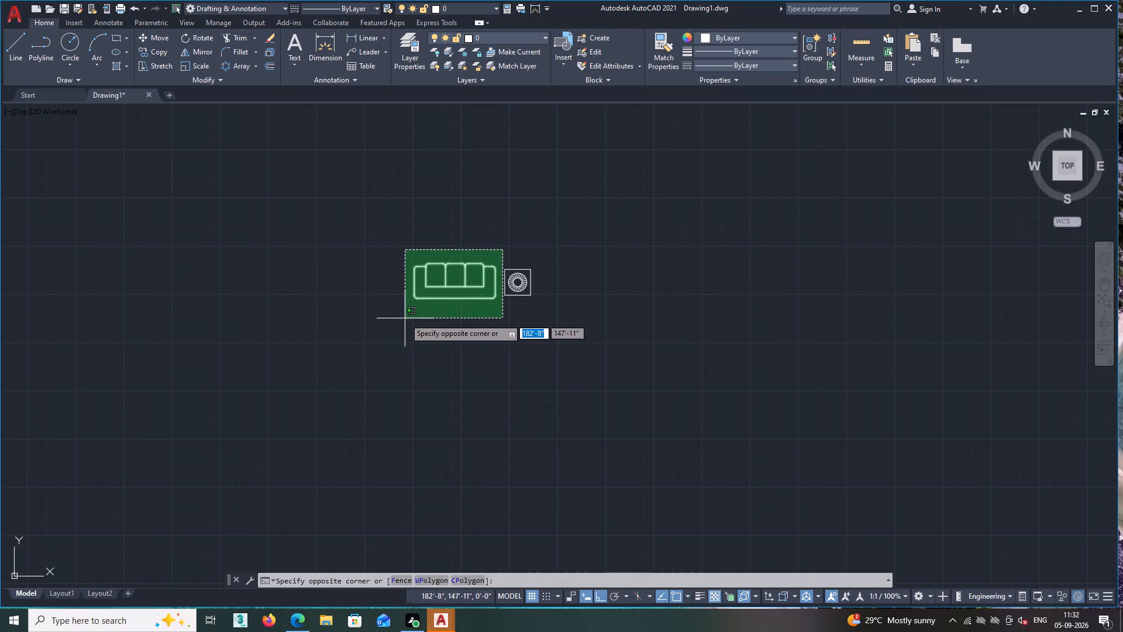
pyautogui.click(399, 315)
pyautogui.scroll(-1, 364, 317)
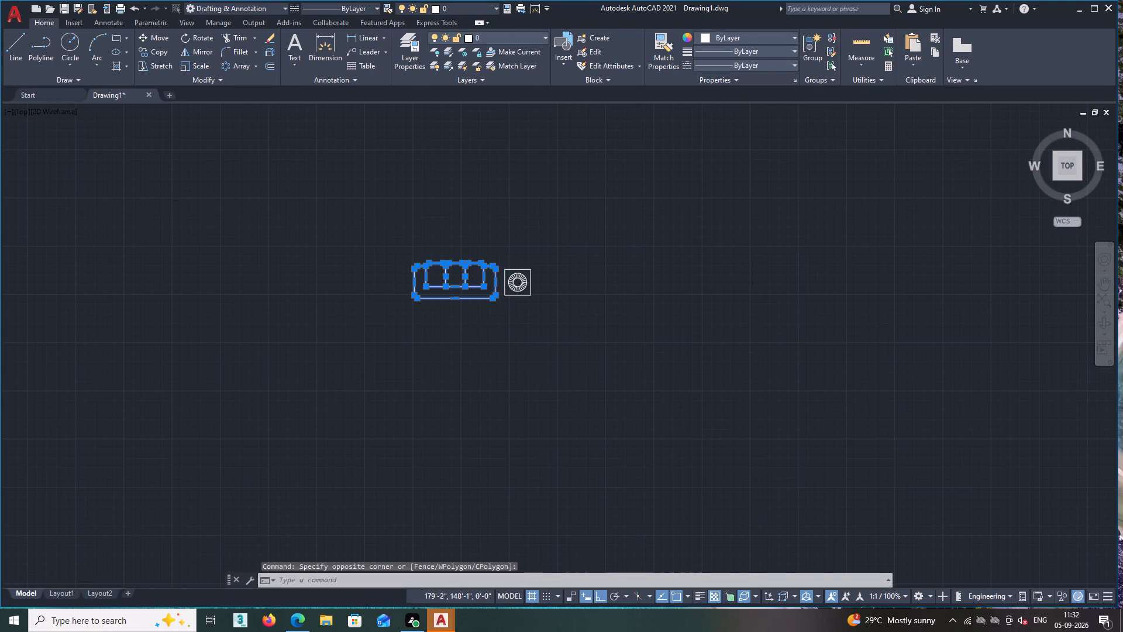
pyautogui.scroll(-3, 364, 317)
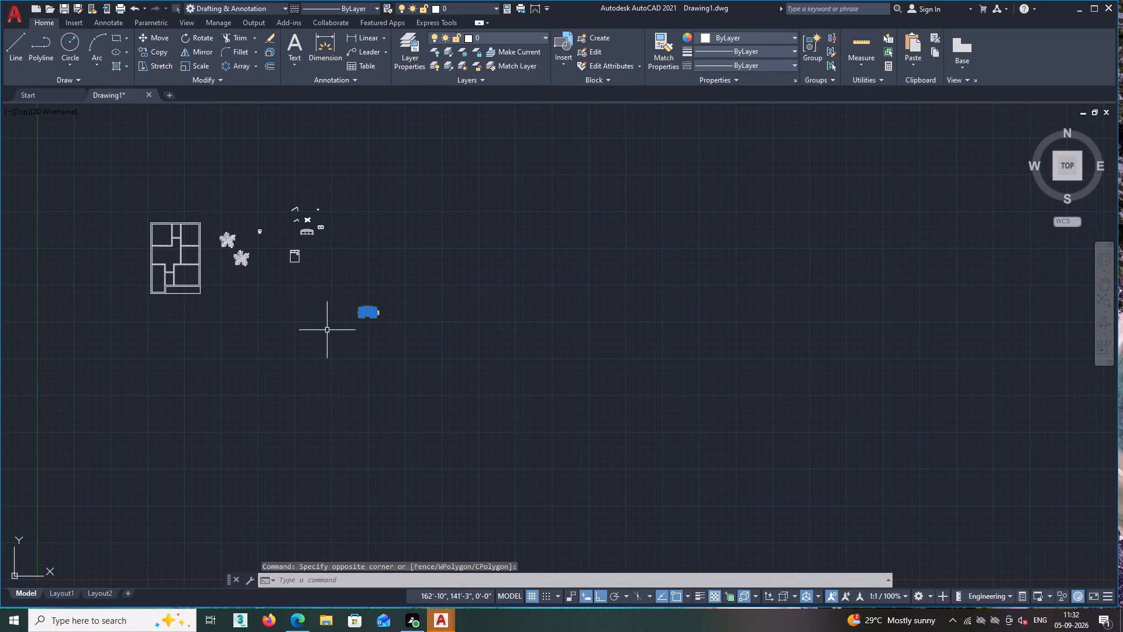
pyautogui.scroll(4, 338, 329)
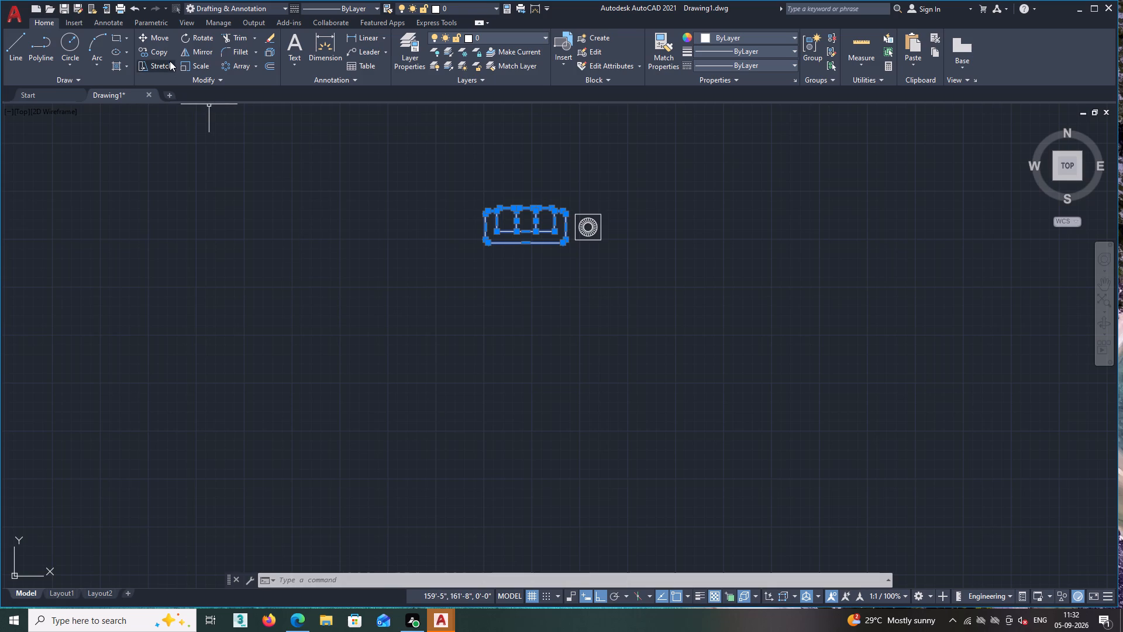
pyautogui.click(156, 49)
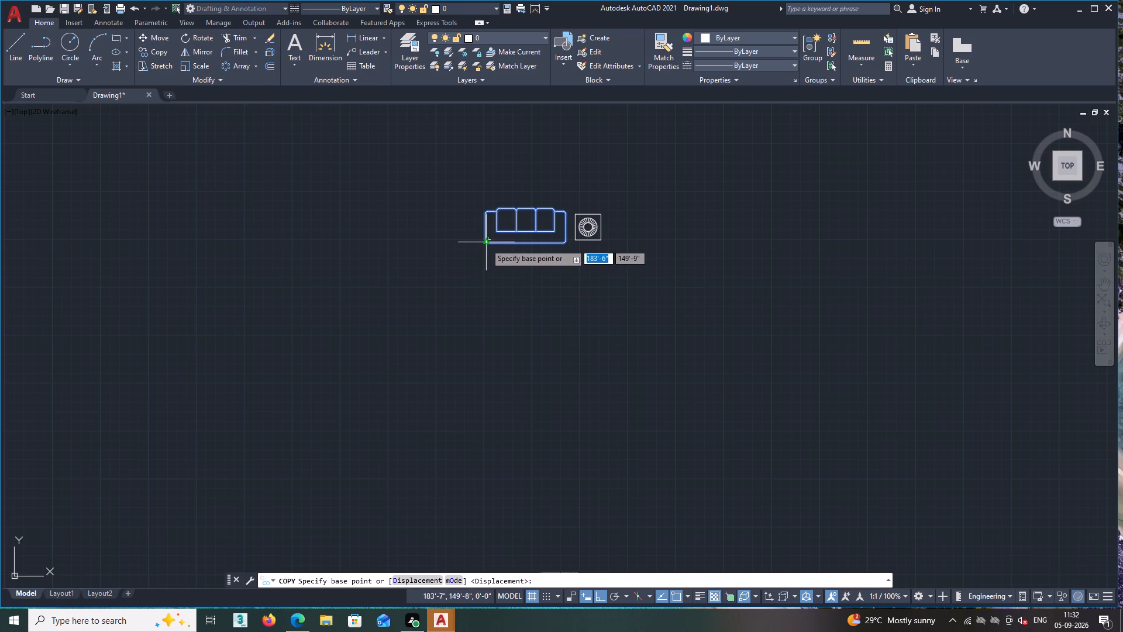
pyautogui.scroll(2, 498, 251)
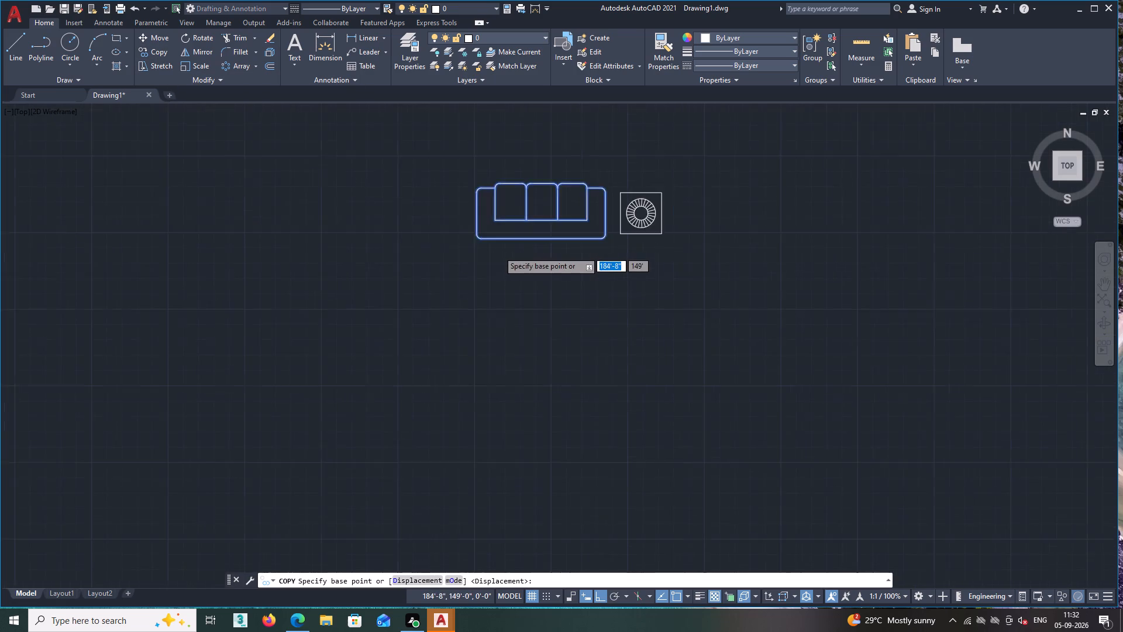
pyautogui.scroll(2, 460, 243)
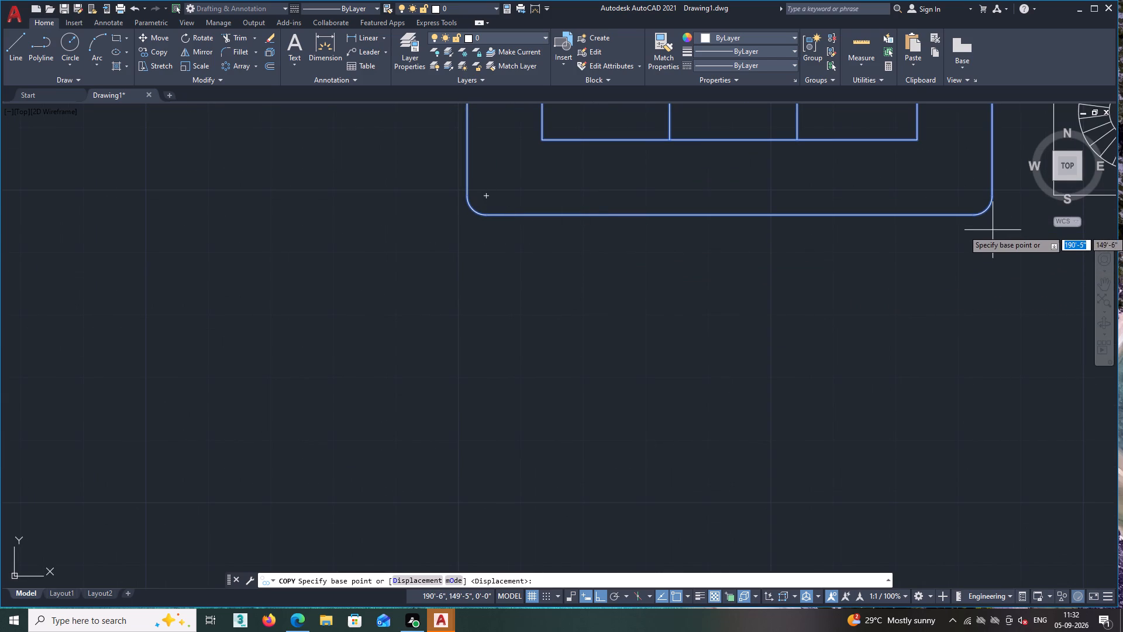
pyautogui.click(971, 214)
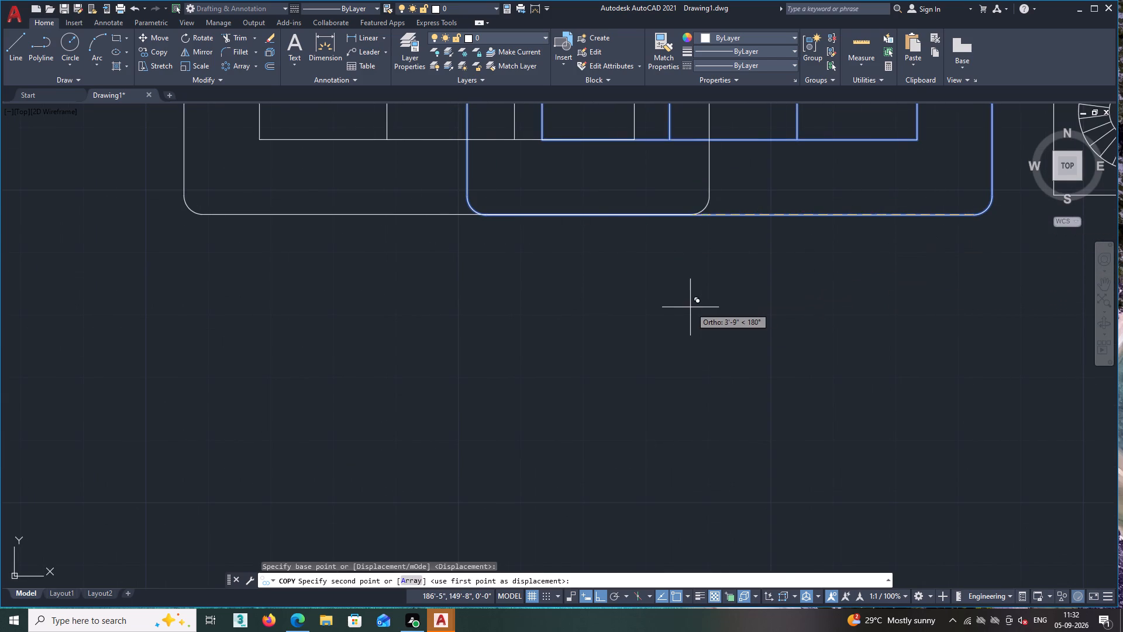
pyautogui.scroll(-4, 690, 307)
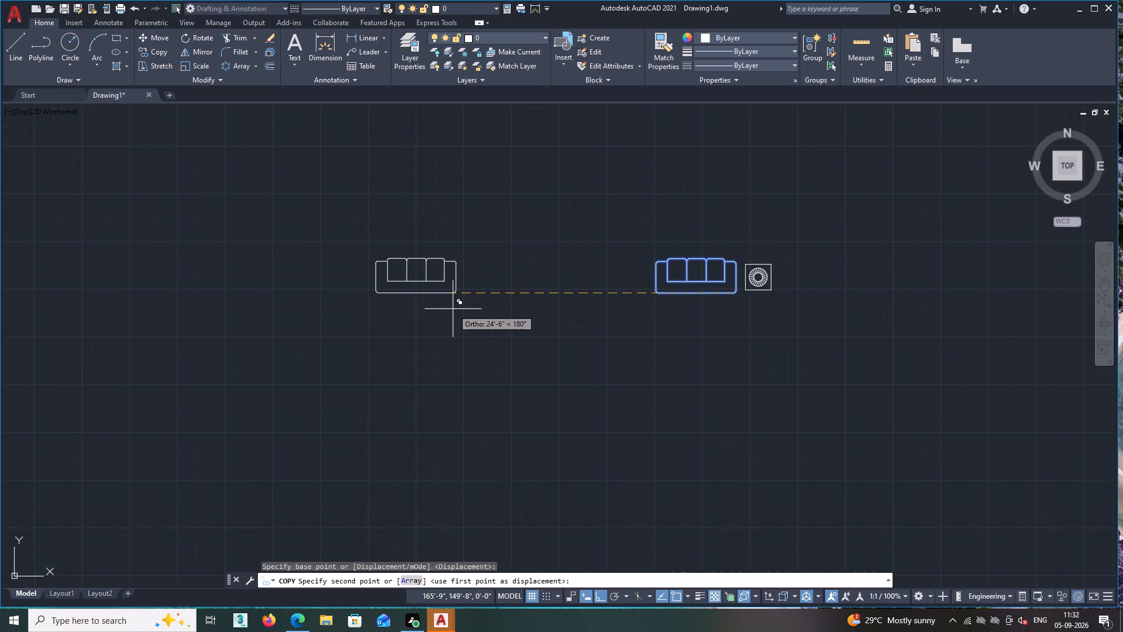
pyautogui.press('F8')
pyautogui.scroll(-3, 453, 309)
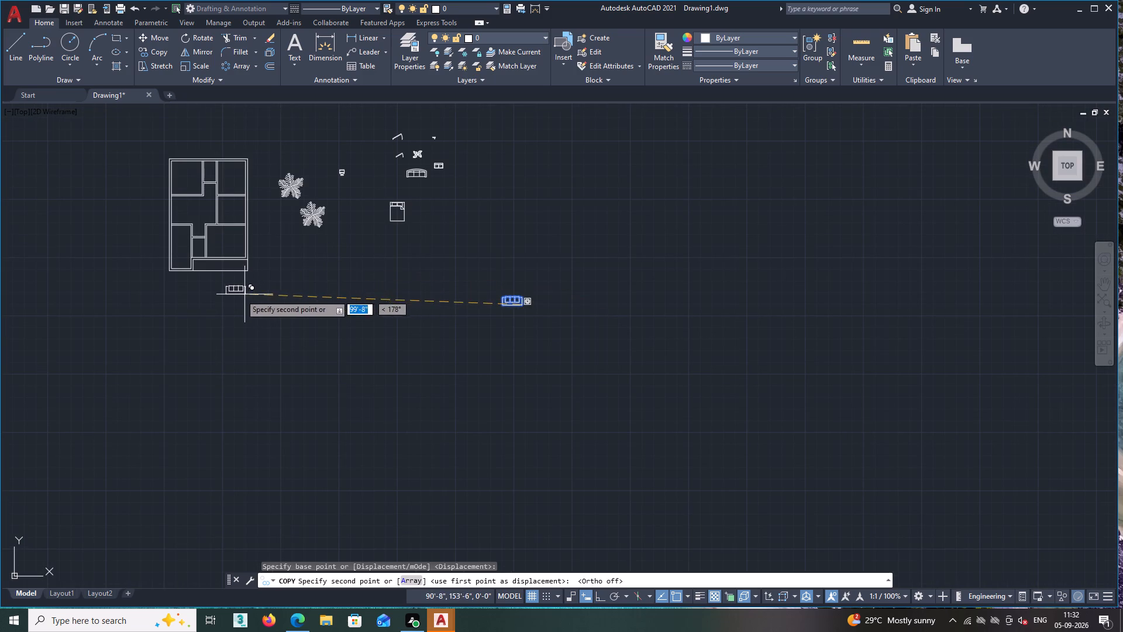
pyautogui.moveTo(303, 321); pyautogui.dragTo(470, 366, button='middle')
pyautogui.scroll(4, 379, 312)
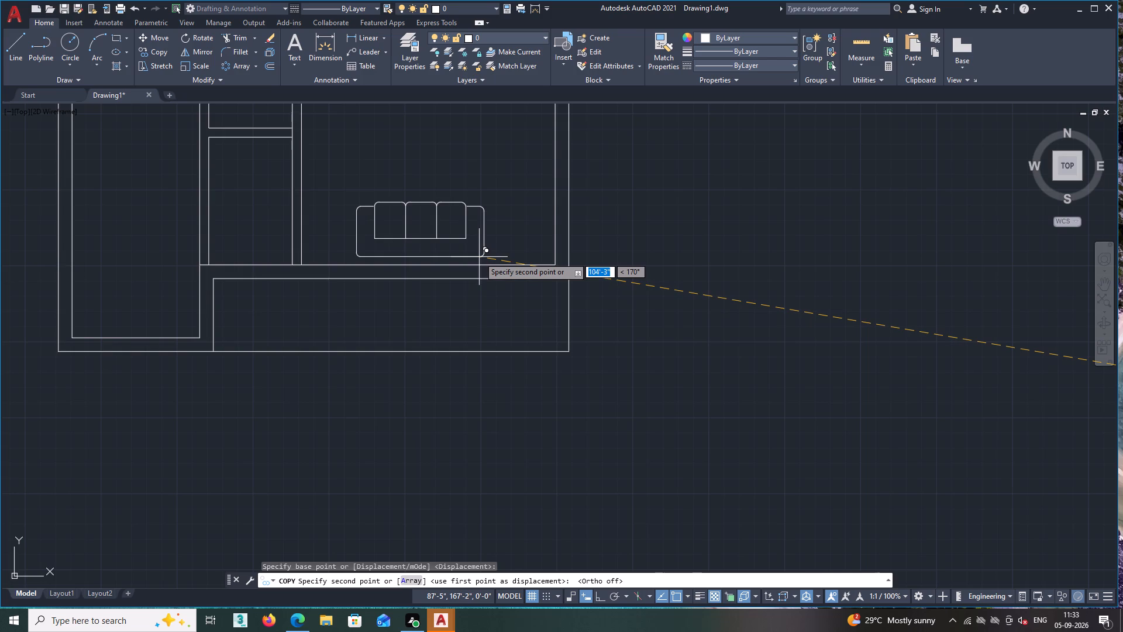
pyautogui.scroll(-1, 479, 257)
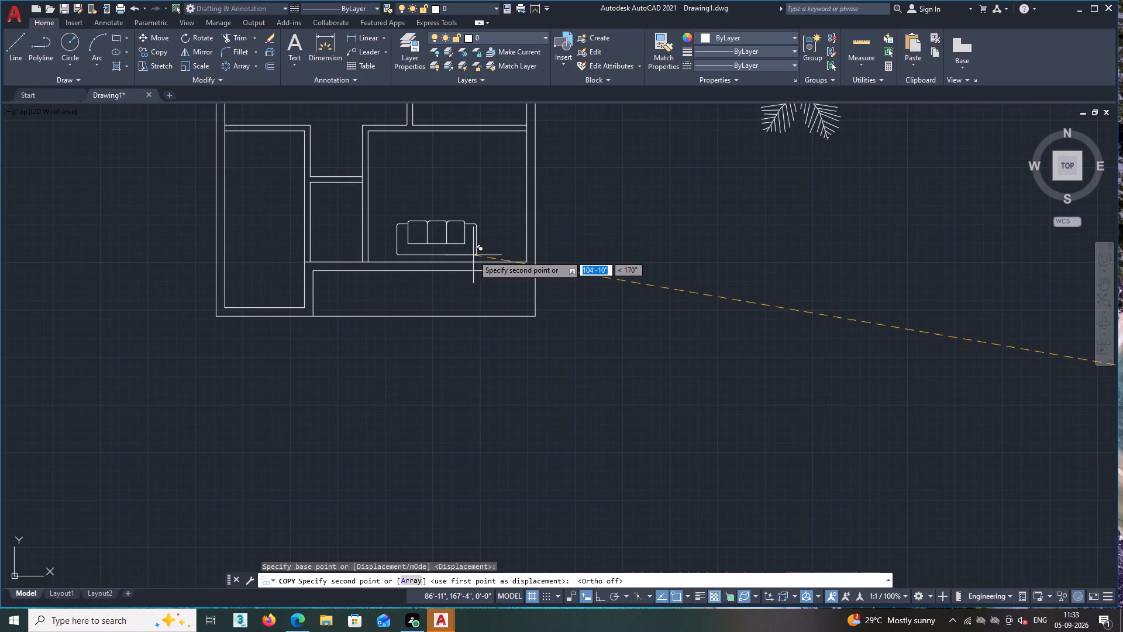
pyautogui.click(477, 255)
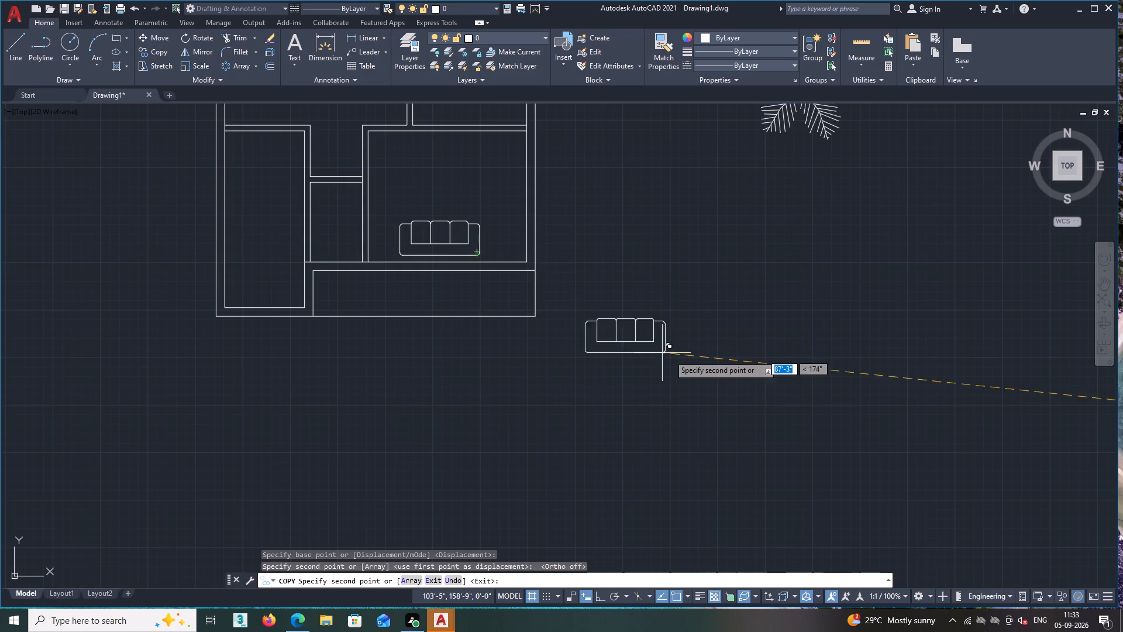
# Place a second copy of the sofa in the empty space left of the floor plan and finish copying.
pyautogui.scroll(-2, 685, 360)
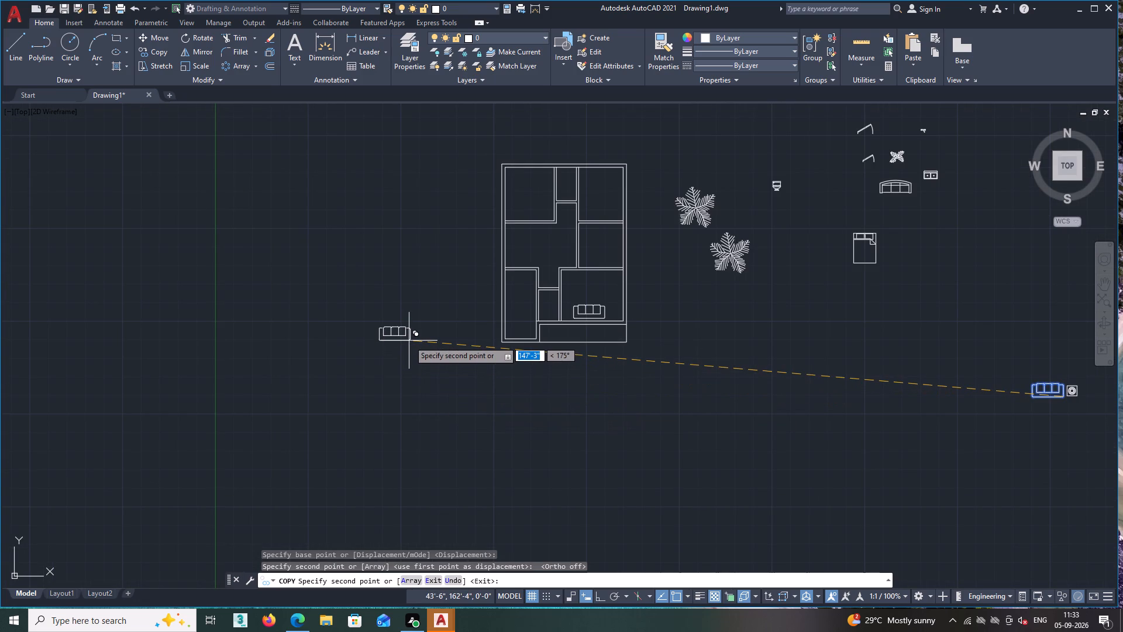
pyautogui.doubleClick(409, 341)
pyautogui.press('space')
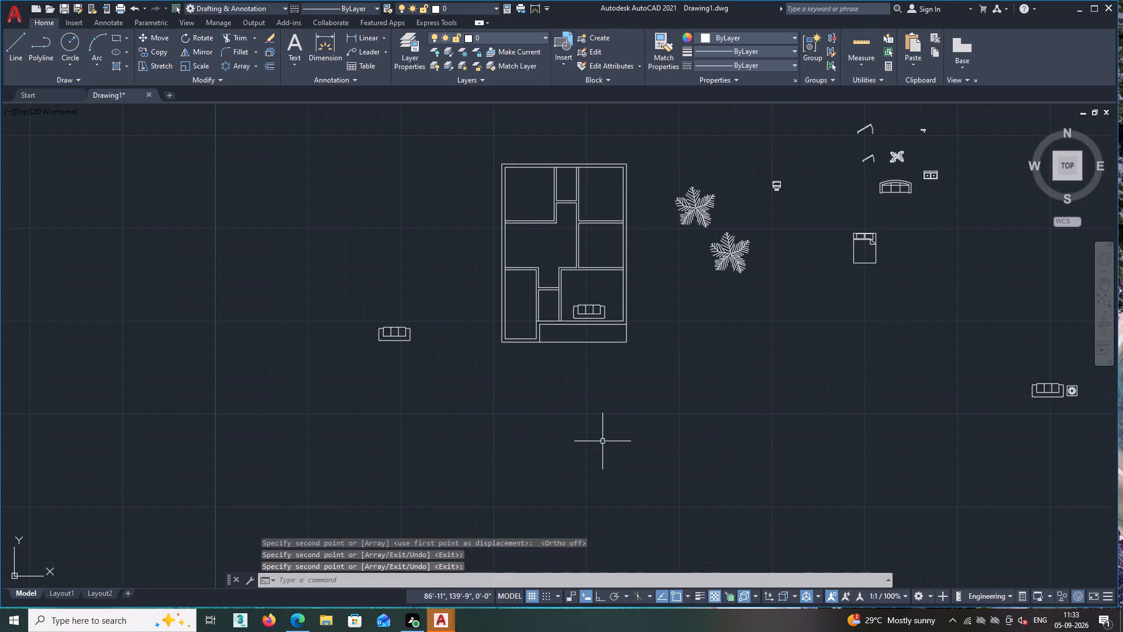
# Copy the complete side table from its lower-left corner to the right side of the sofa in the plan's lower-right room.
pyautogui.scroll(-1, 1122, 469)
pyautogui.moveTo(1099, 471); pyautogui.dragTo(845, 432, button='middle')
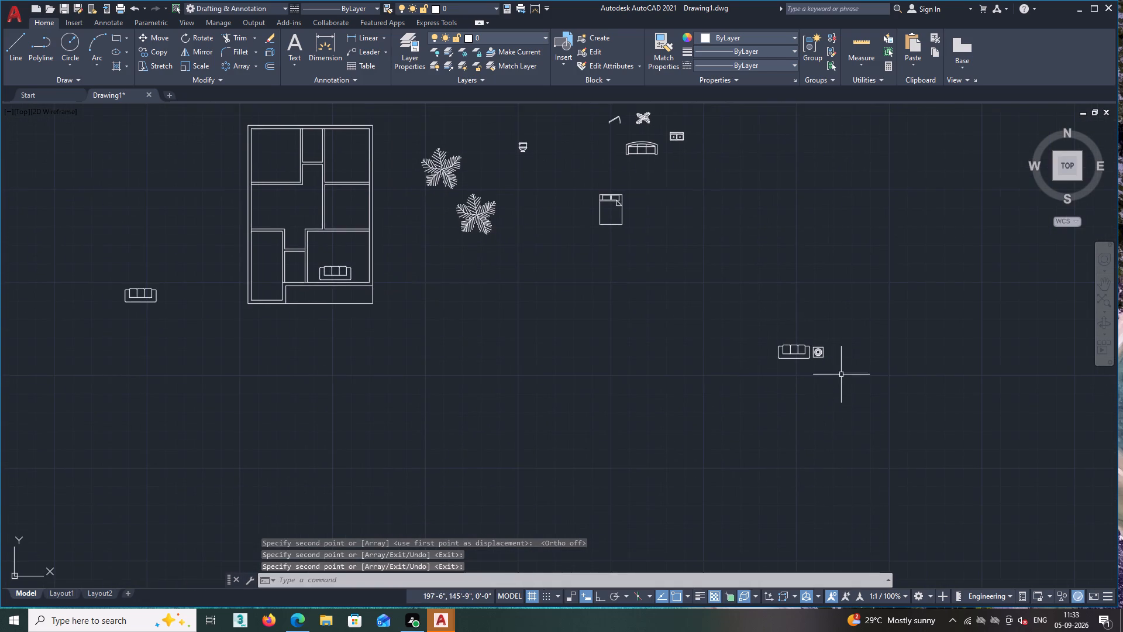
pyautogui.scroll(4, 804, 367)
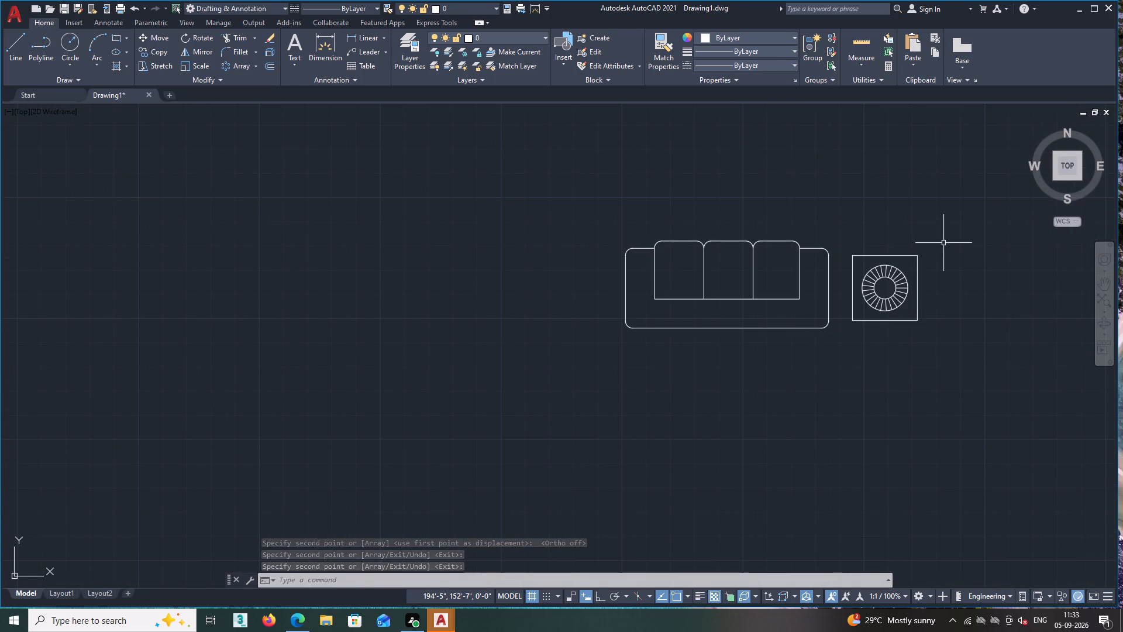
pyautogui.click(943, 243)
pyautogui.click(840, 335)
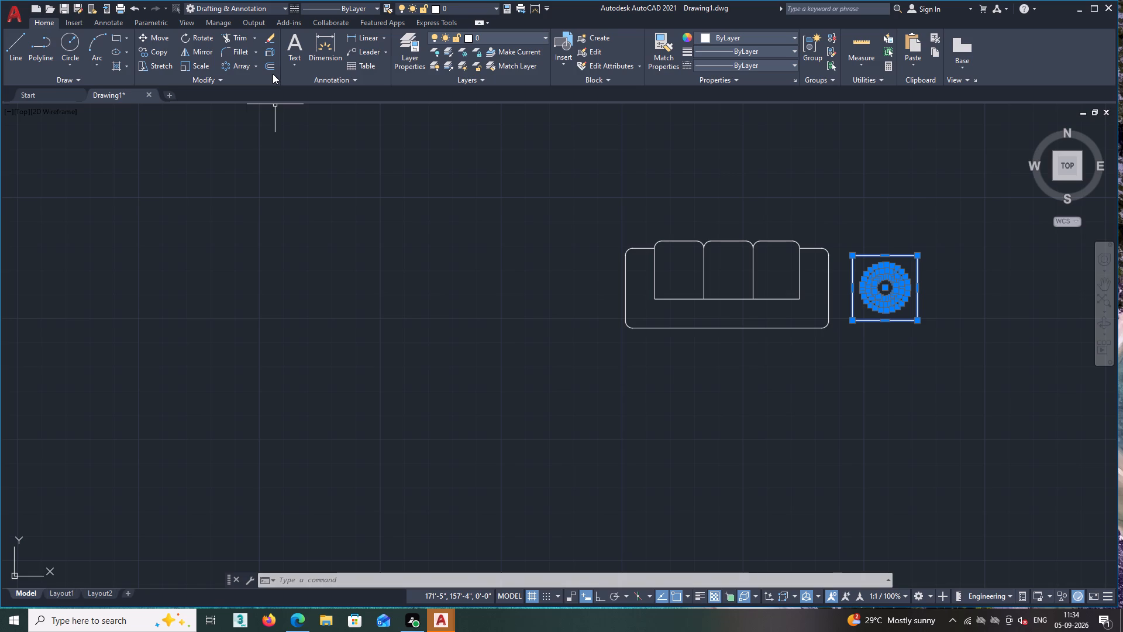
pyautogui.click(154, 47)
pyautogui.click(852, 320)
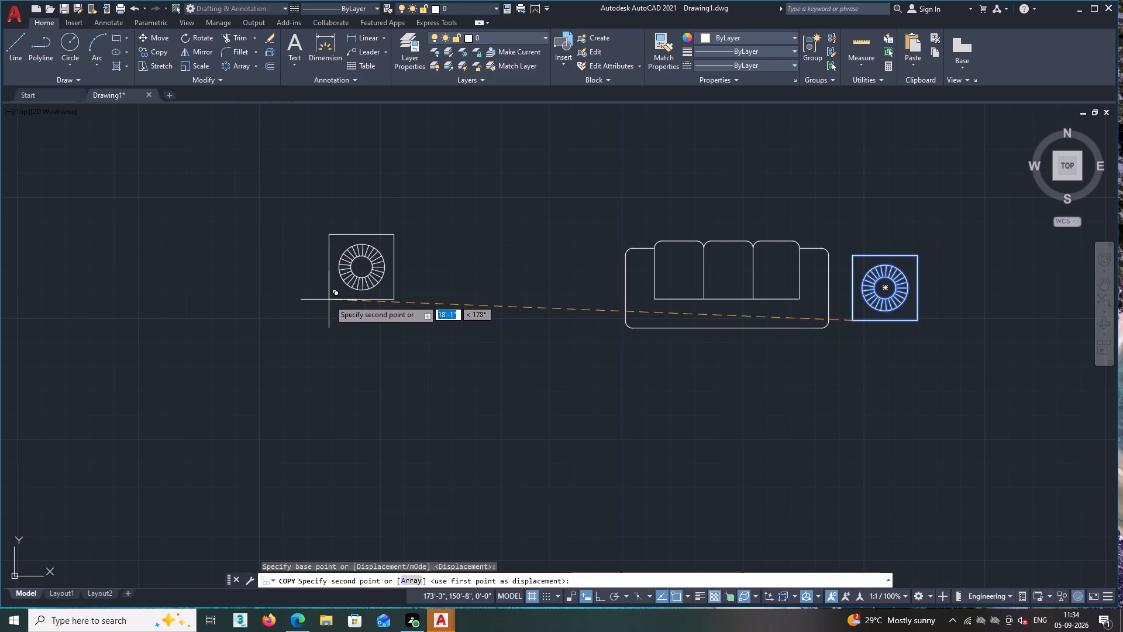
pyautogui.scroll(-4, 328, 300)
pyautogui.moveTo(218, 348); pyautogui.dragTo(449, 393, button='middle')
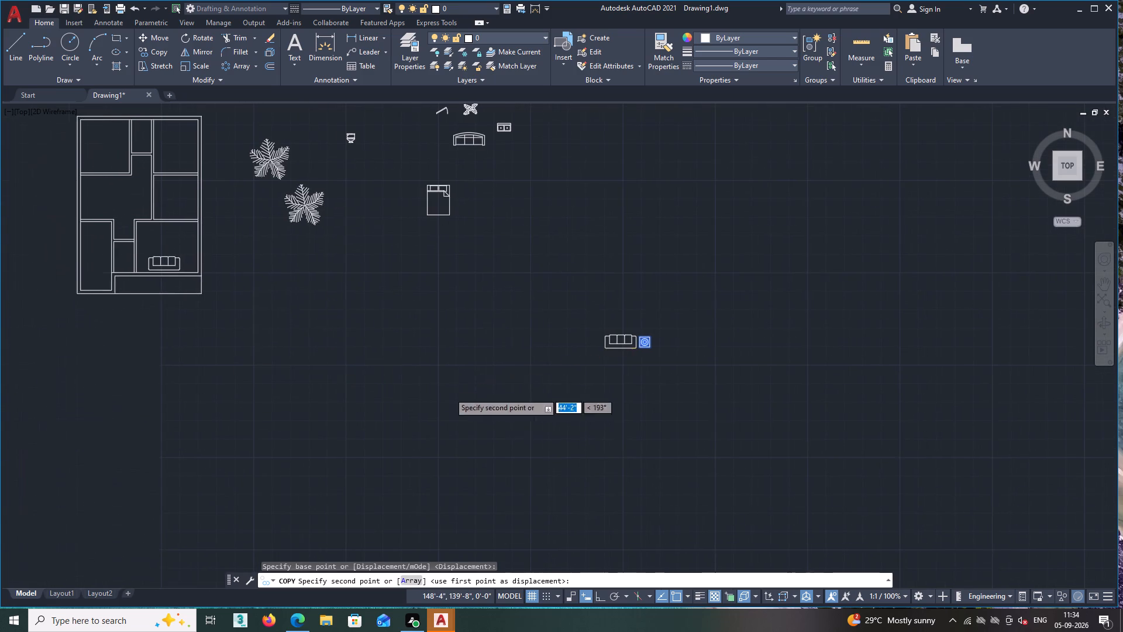
pyautogui.scroll(3, 178, 280)
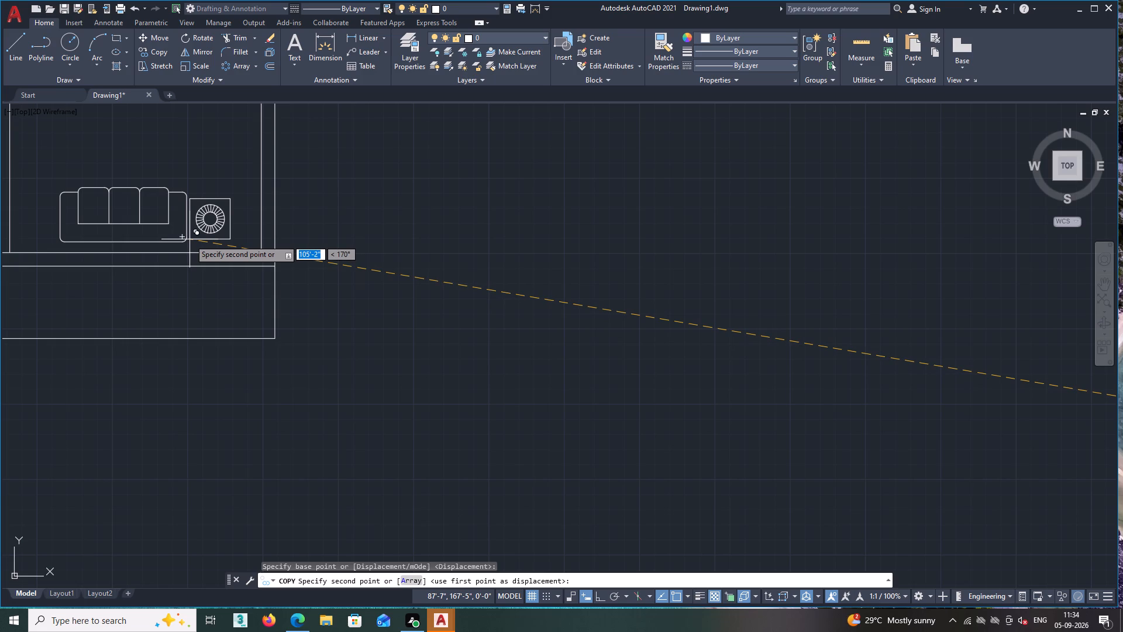
pyautogui.click(190, 239)
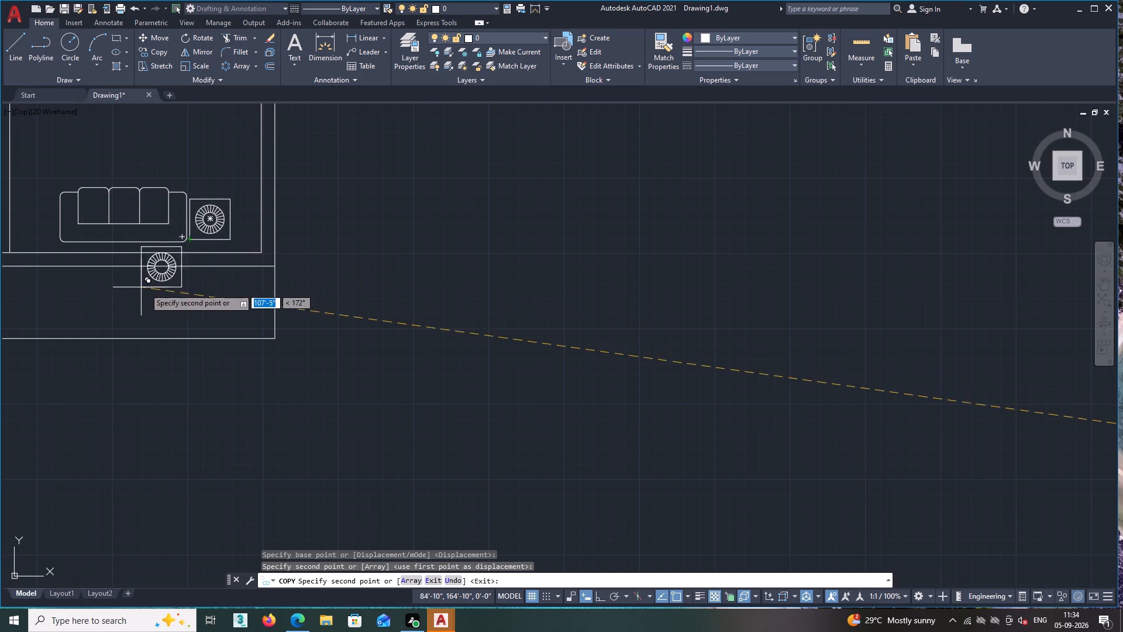
# Place a second copy of the side table on the left side of the sofa in the plan's lower-right room and finish copying.
pyautogui.scroll(-2, 175, 289)
pyautogui.scroll(2, 100, 285)
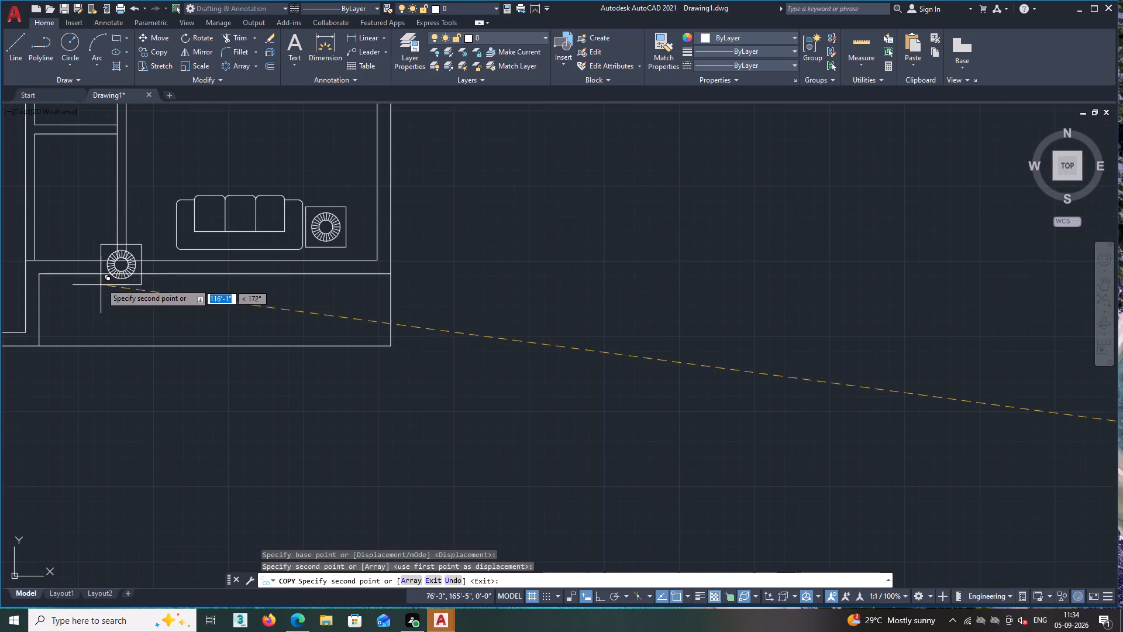
pyautogui.scroll(1, 103, 281)
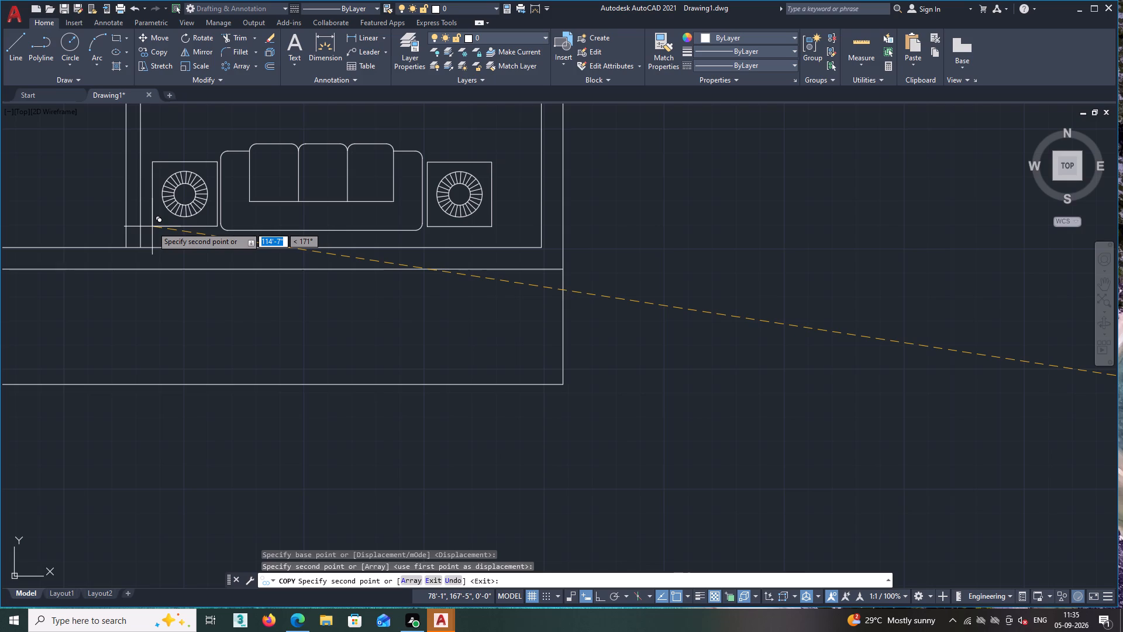
pyautogui.click(152, 226)
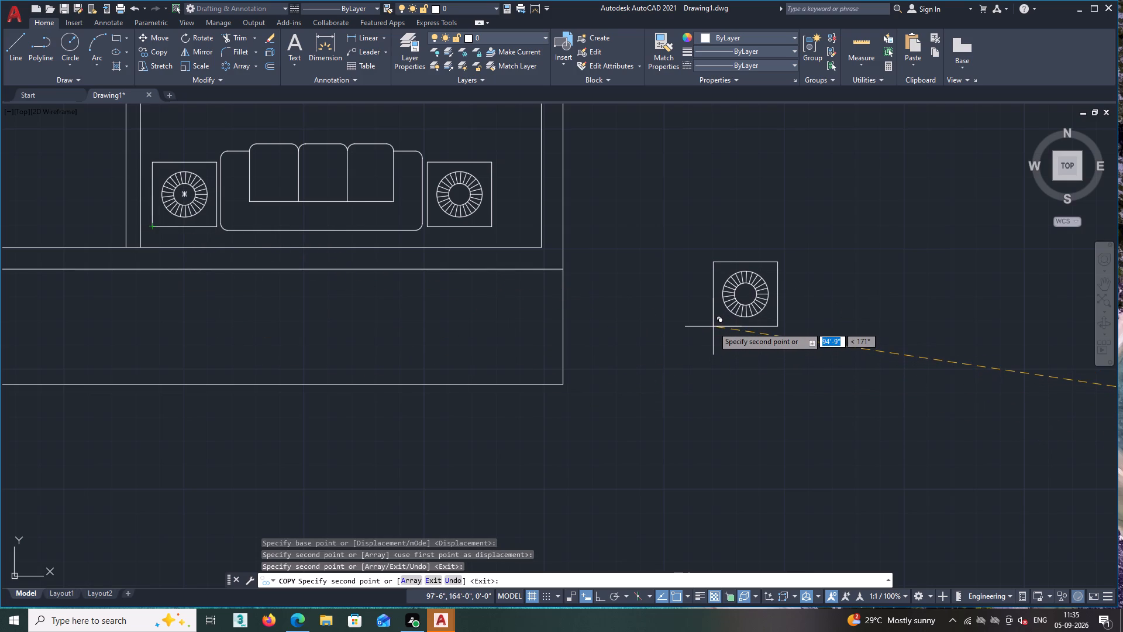
pyautogui.press('Escape')
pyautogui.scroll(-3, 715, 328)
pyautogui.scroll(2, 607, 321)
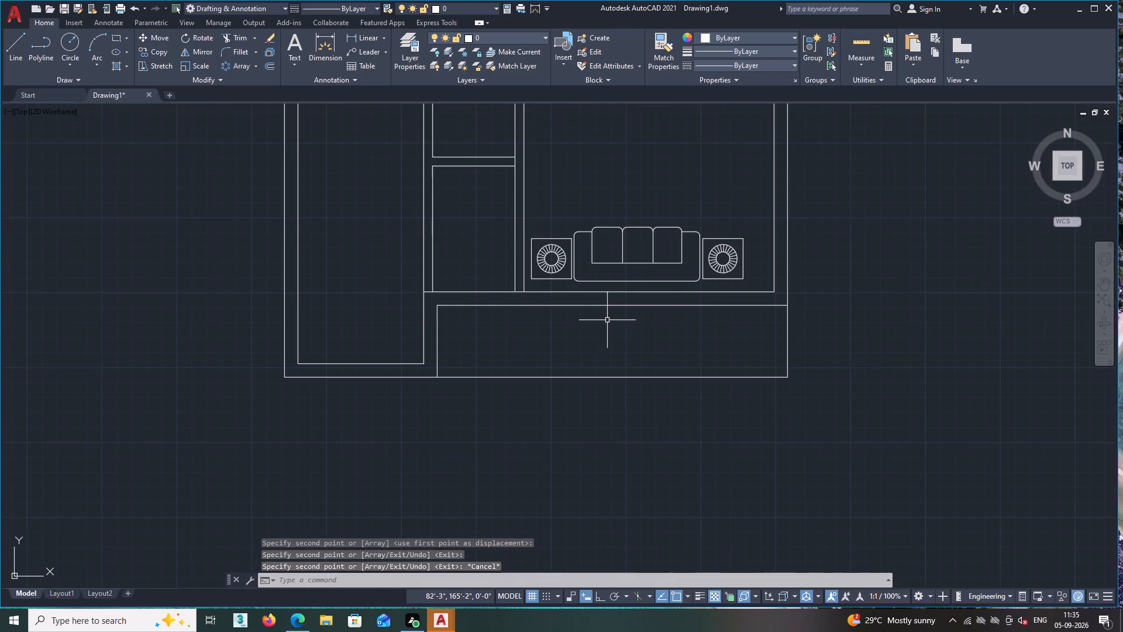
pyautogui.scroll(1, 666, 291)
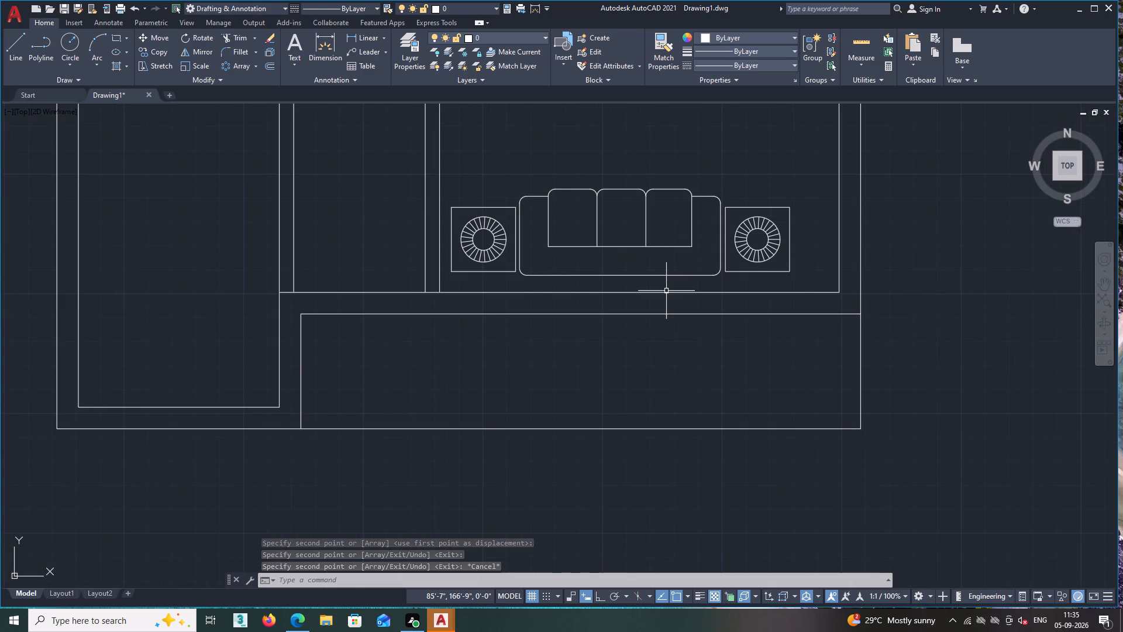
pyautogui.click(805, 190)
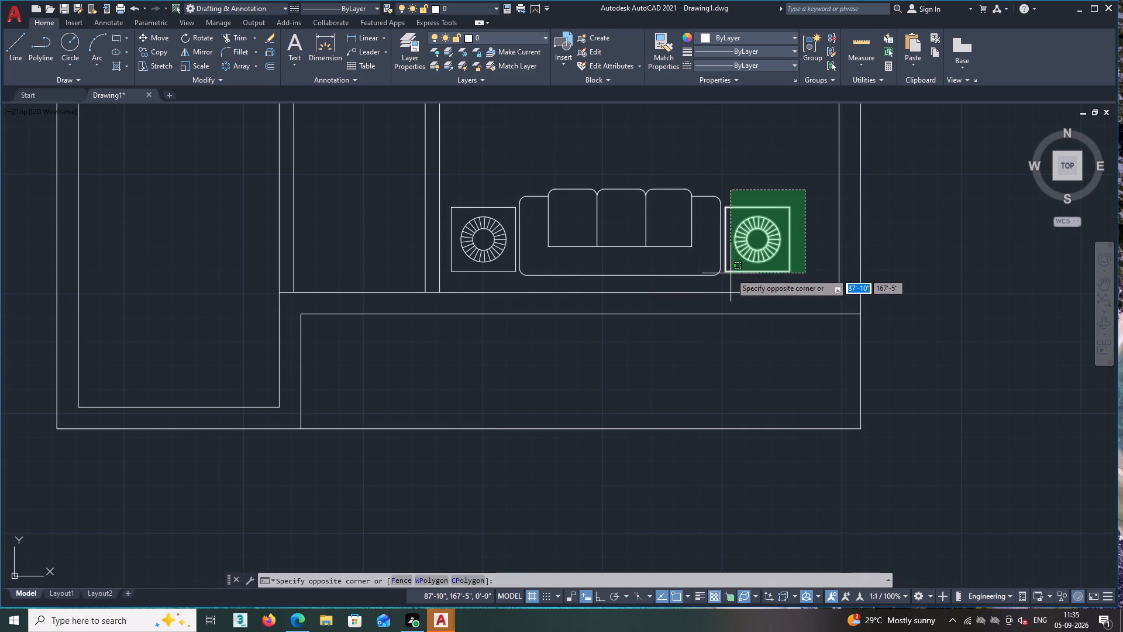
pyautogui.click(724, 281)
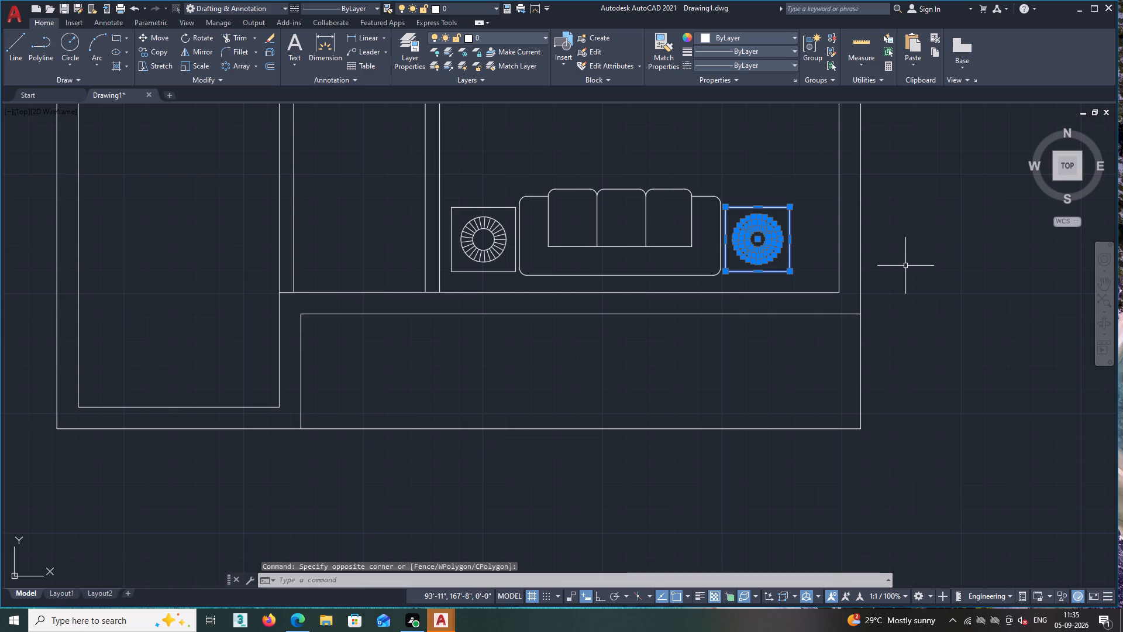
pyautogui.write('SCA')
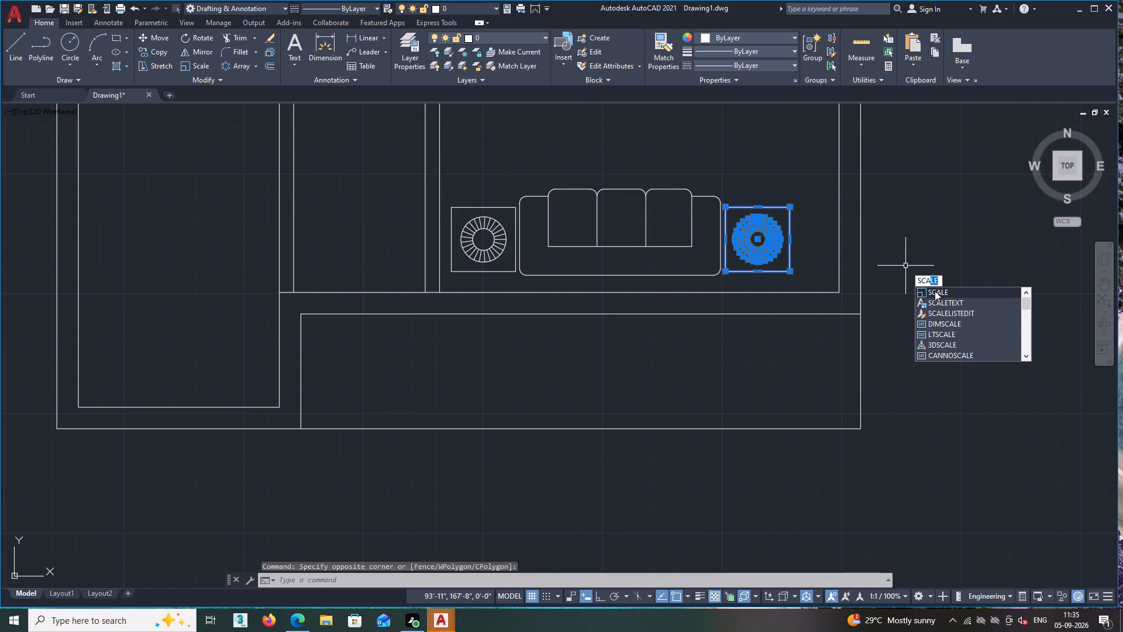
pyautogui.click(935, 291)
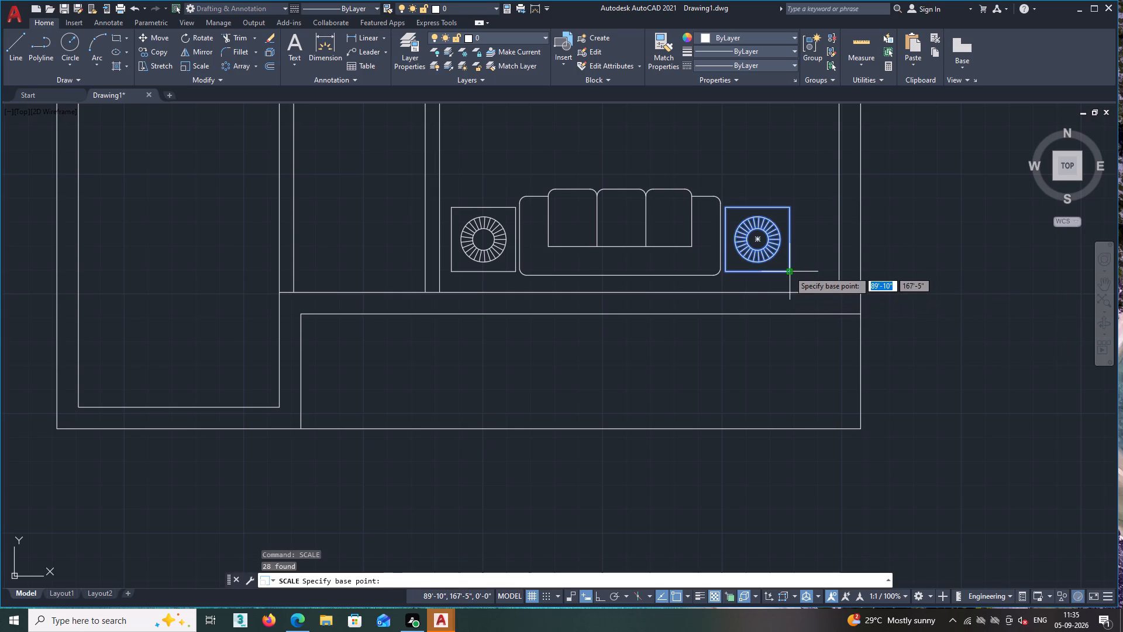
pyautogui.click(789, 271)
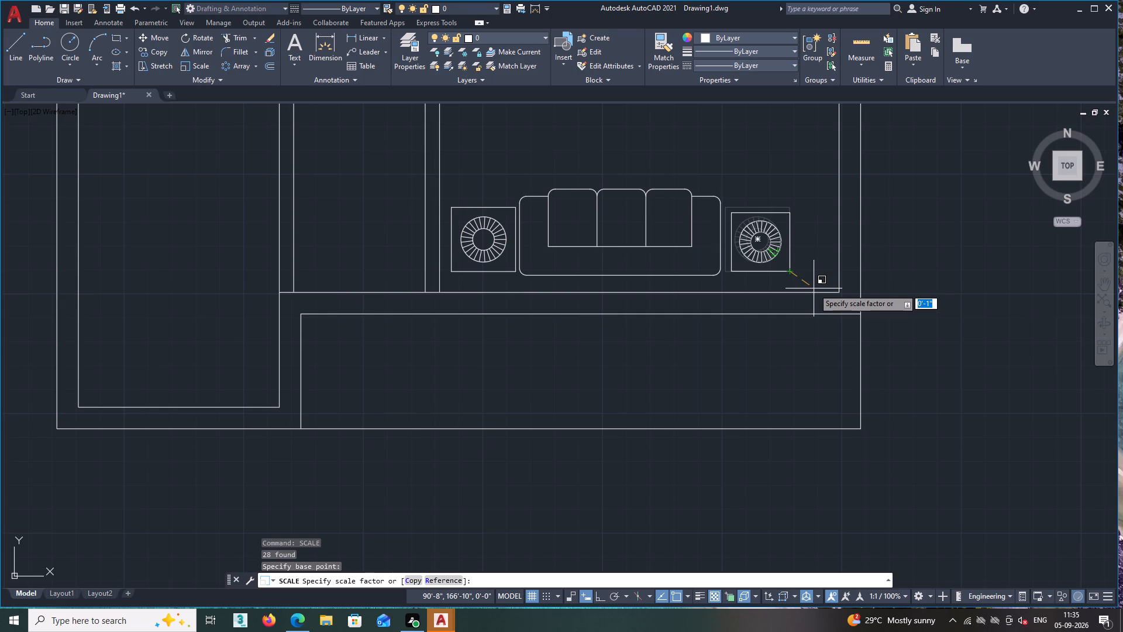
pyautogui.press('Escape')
# Scale the three-seat sofa between the side tables down slightly by eye, using its lower-right corner as the base point.
pyautogui.scroll(1, 515, 281)
pyautogui.scroll(-1, 594, 278)
pyautogui.click(755, 169)
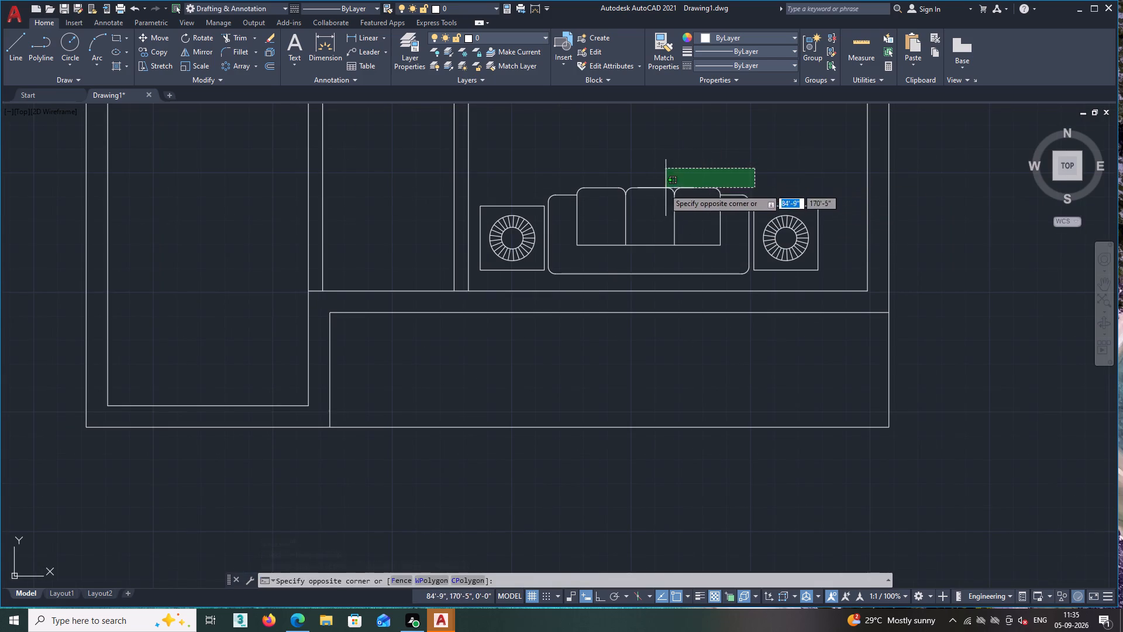
pyautogui.click(615, 202)
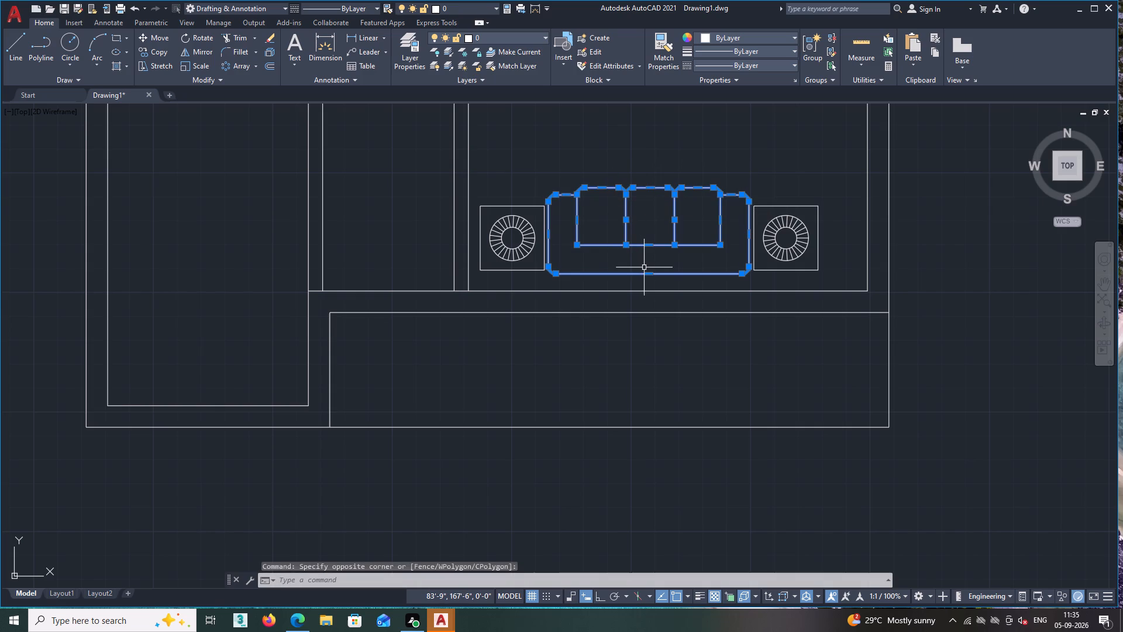
pyautogui.press('s')
pyautogui.write('ZA')
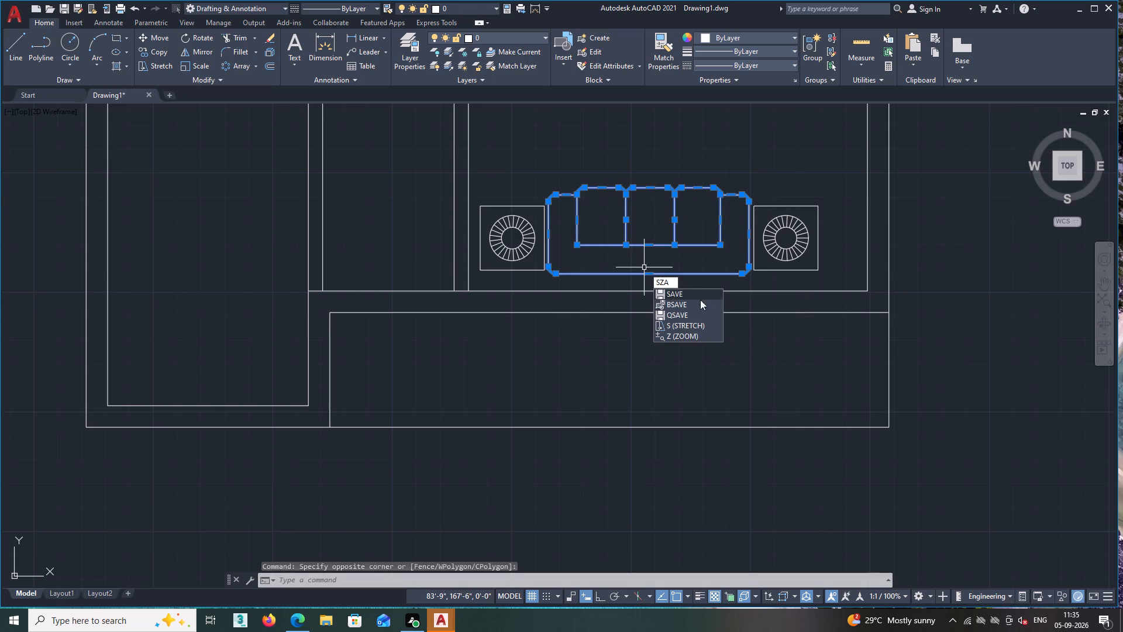
pyautogui.press('BackSpace')
pyautogui.press('BackSpace')
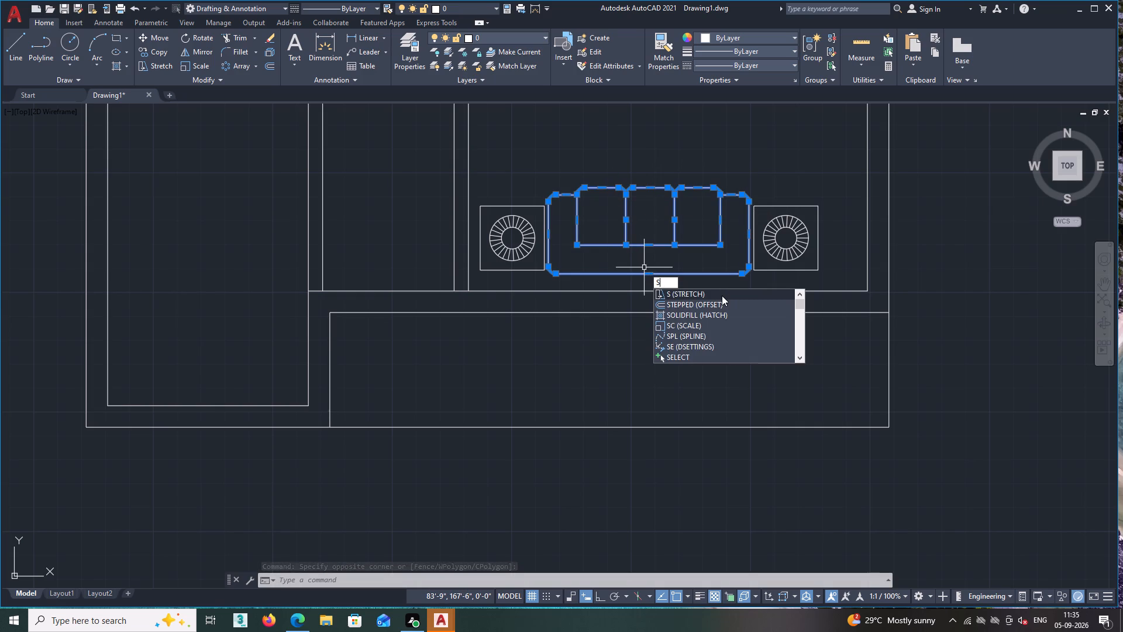
pyautogui.write('CA')
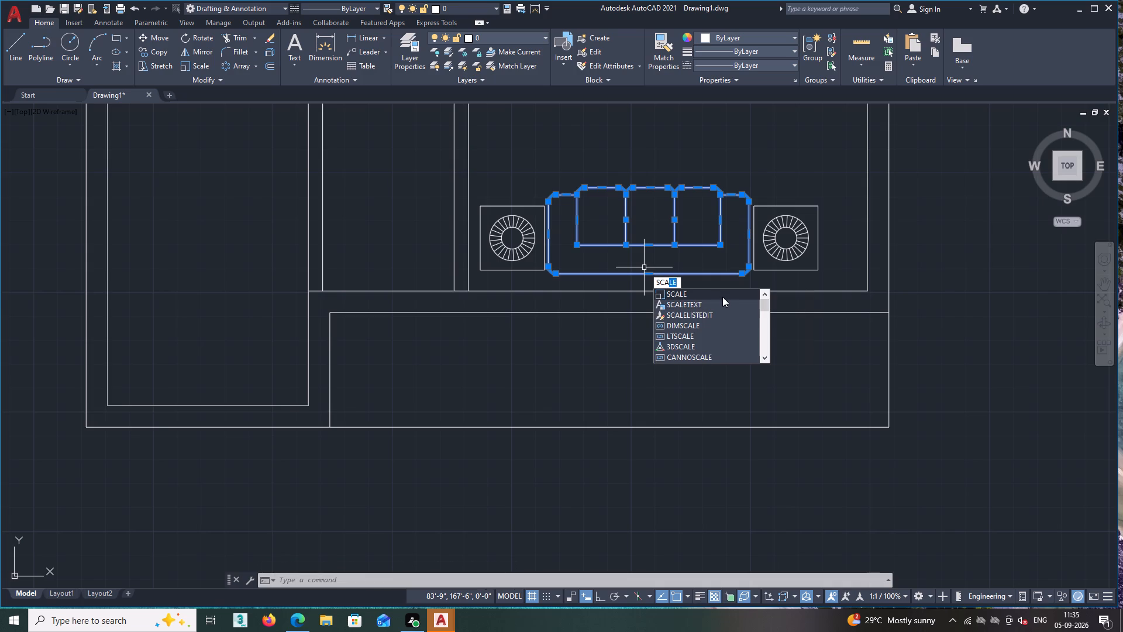
pyautogui.click(684, 291)
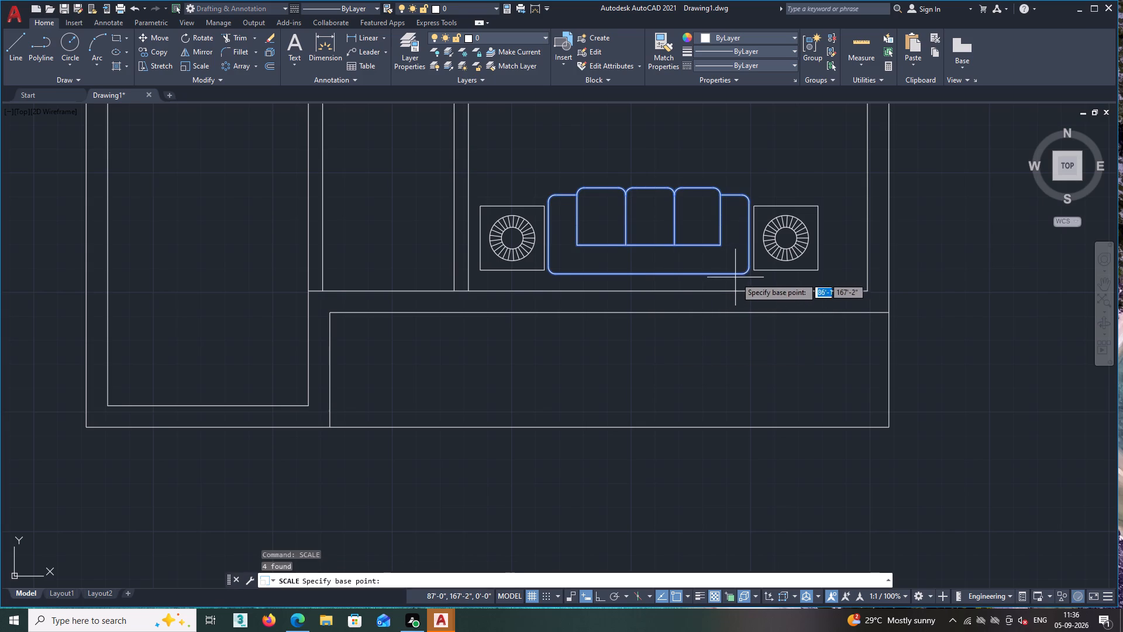
pyautogui.click(743, 275)
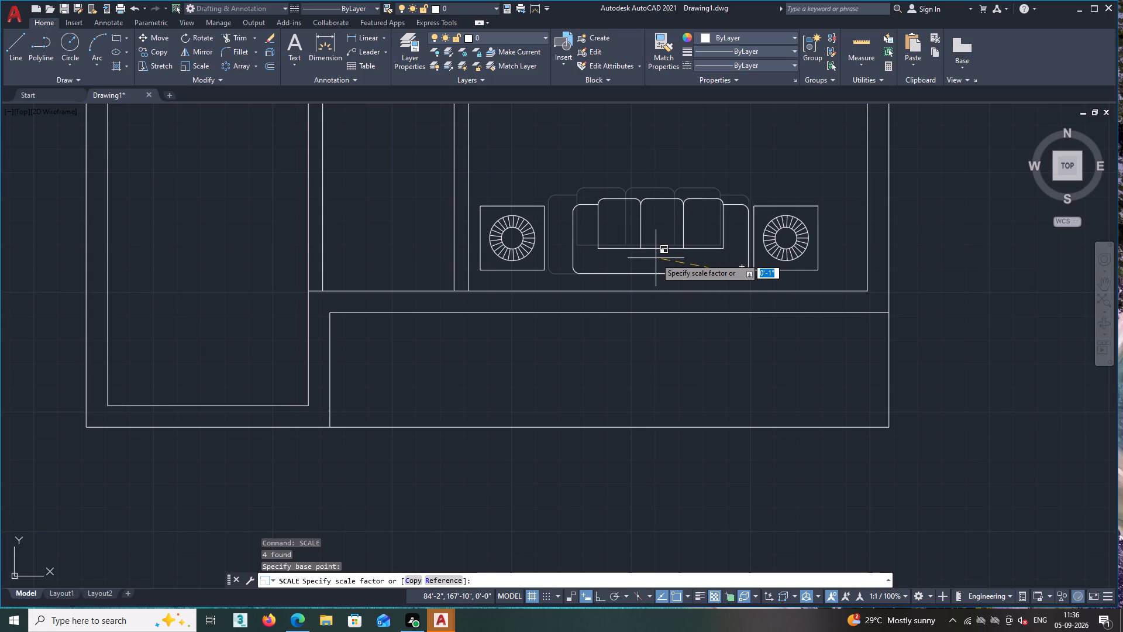
pyautogui.doubleClick(656, 258)
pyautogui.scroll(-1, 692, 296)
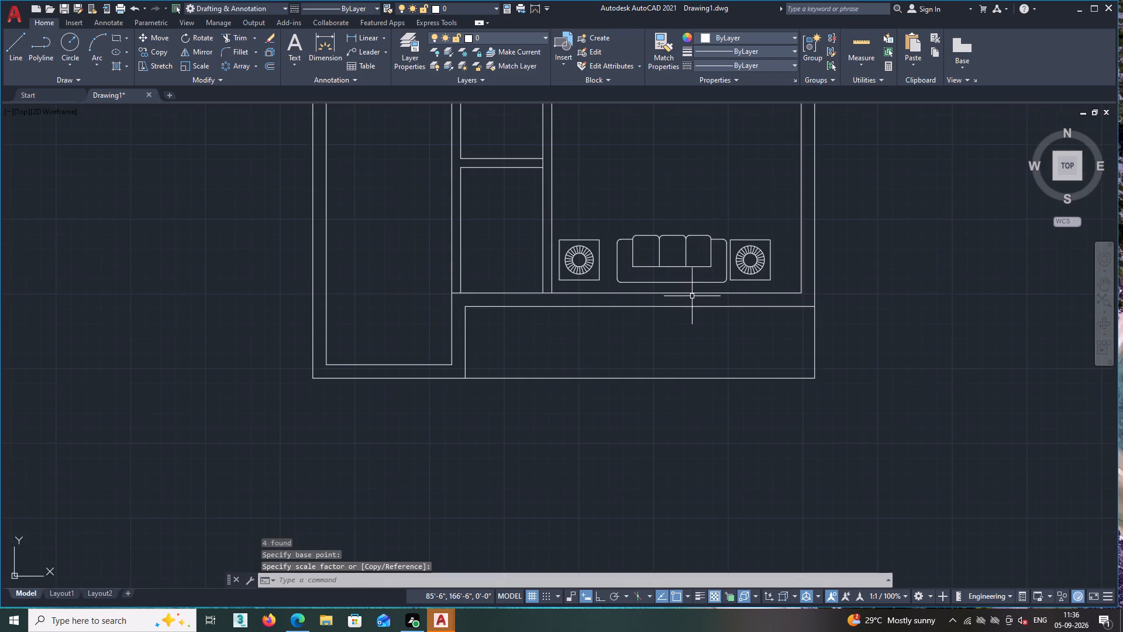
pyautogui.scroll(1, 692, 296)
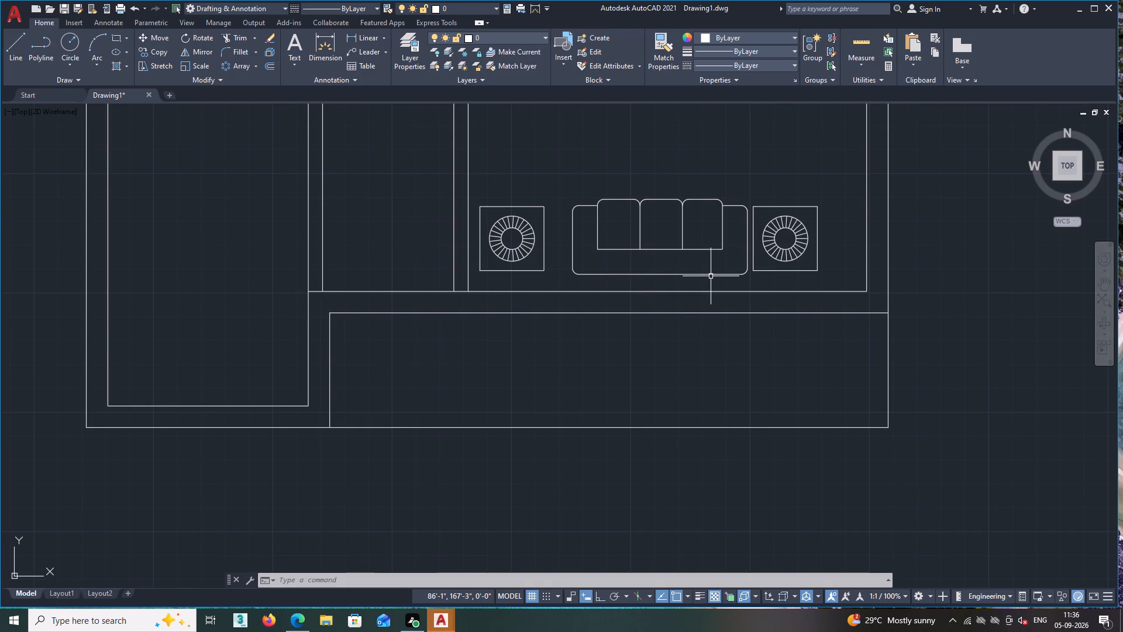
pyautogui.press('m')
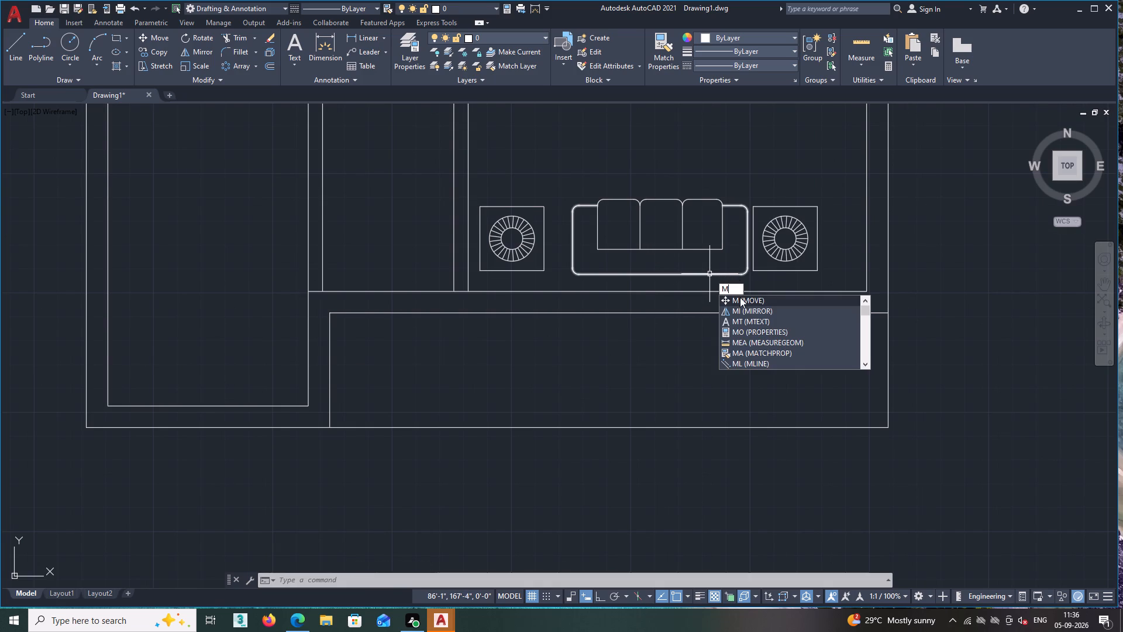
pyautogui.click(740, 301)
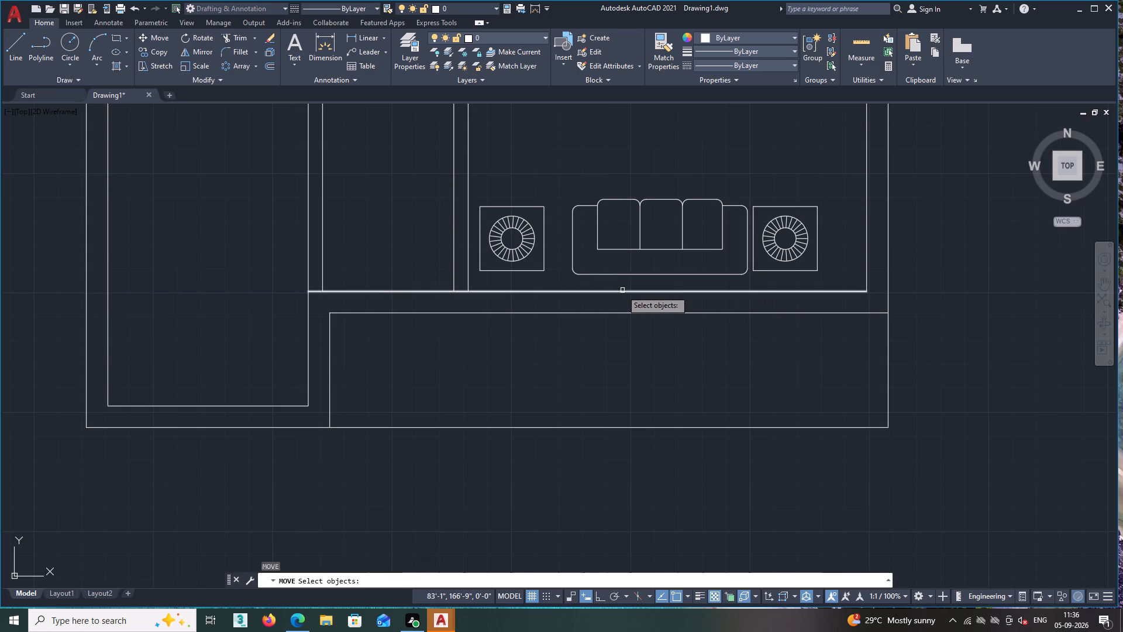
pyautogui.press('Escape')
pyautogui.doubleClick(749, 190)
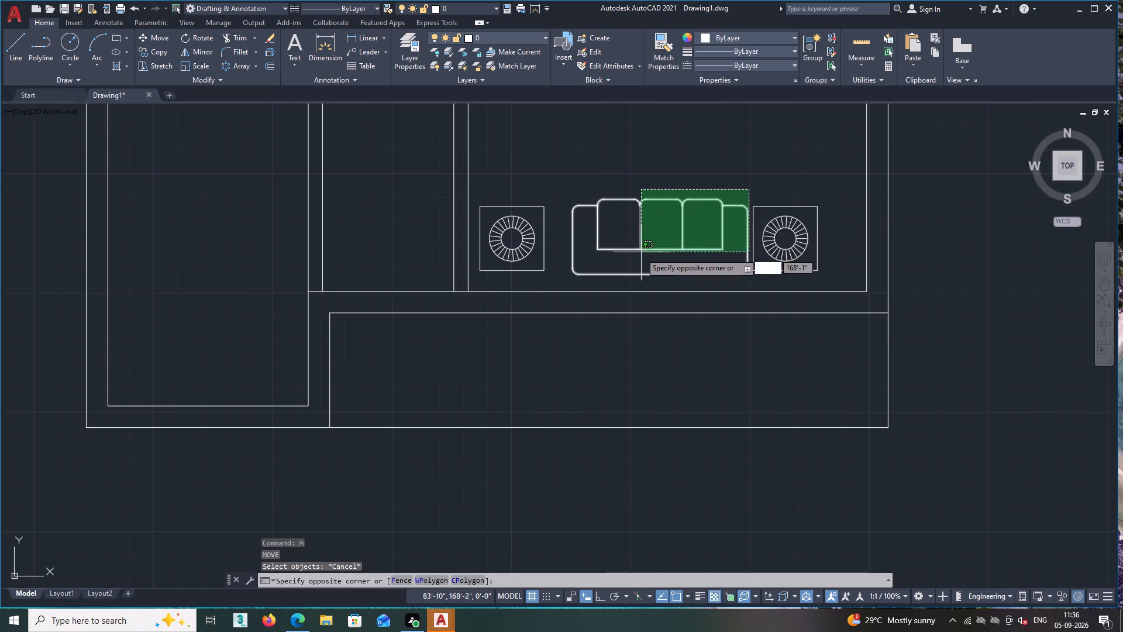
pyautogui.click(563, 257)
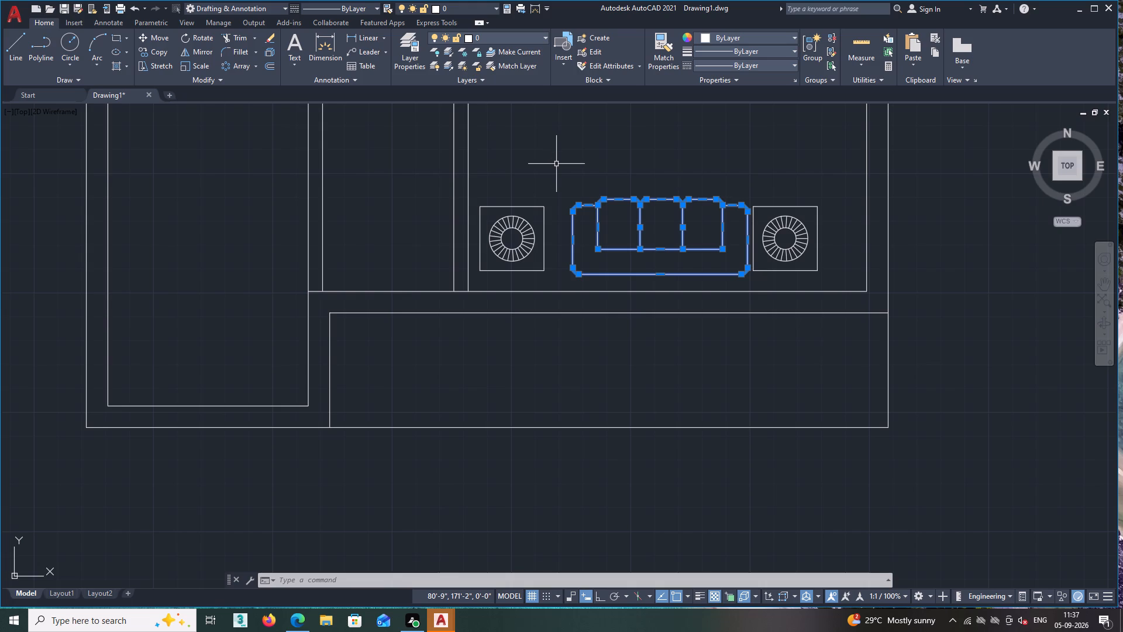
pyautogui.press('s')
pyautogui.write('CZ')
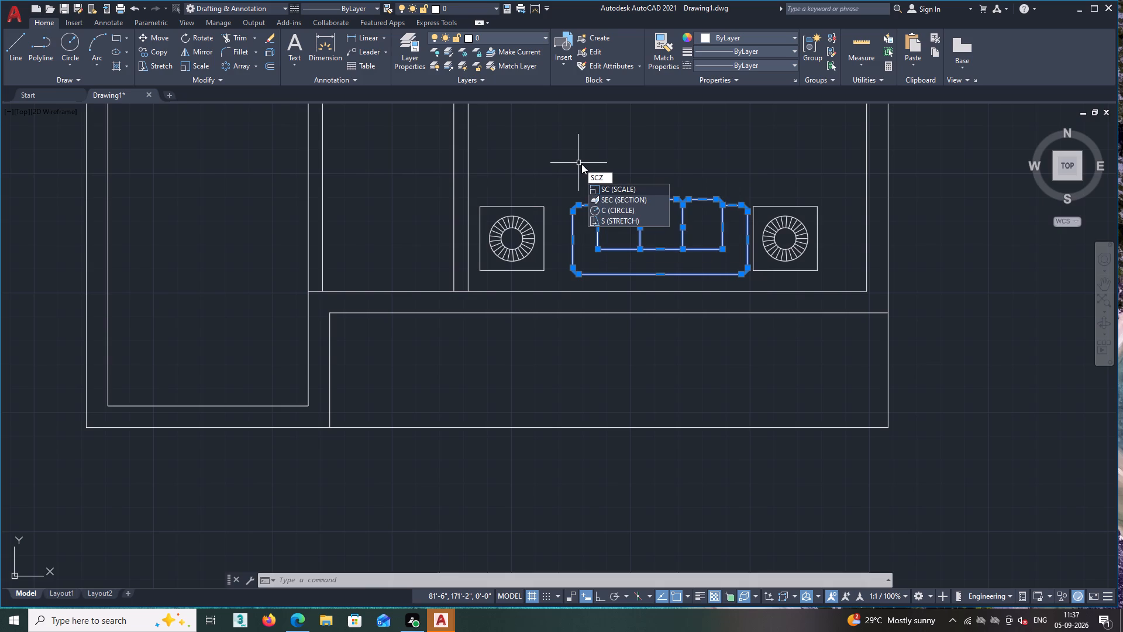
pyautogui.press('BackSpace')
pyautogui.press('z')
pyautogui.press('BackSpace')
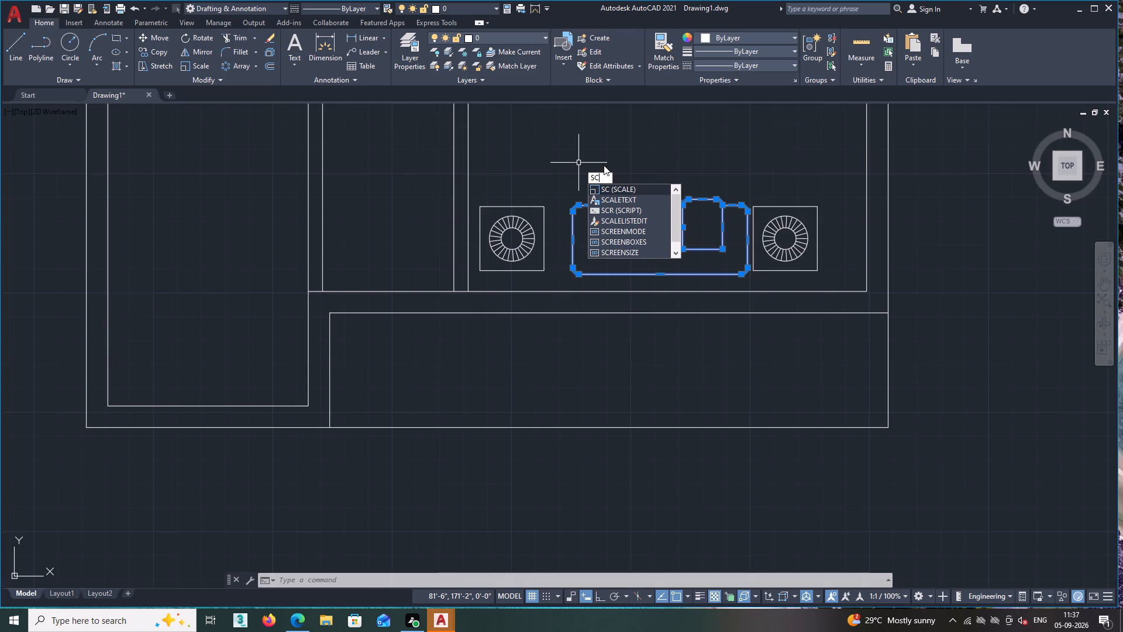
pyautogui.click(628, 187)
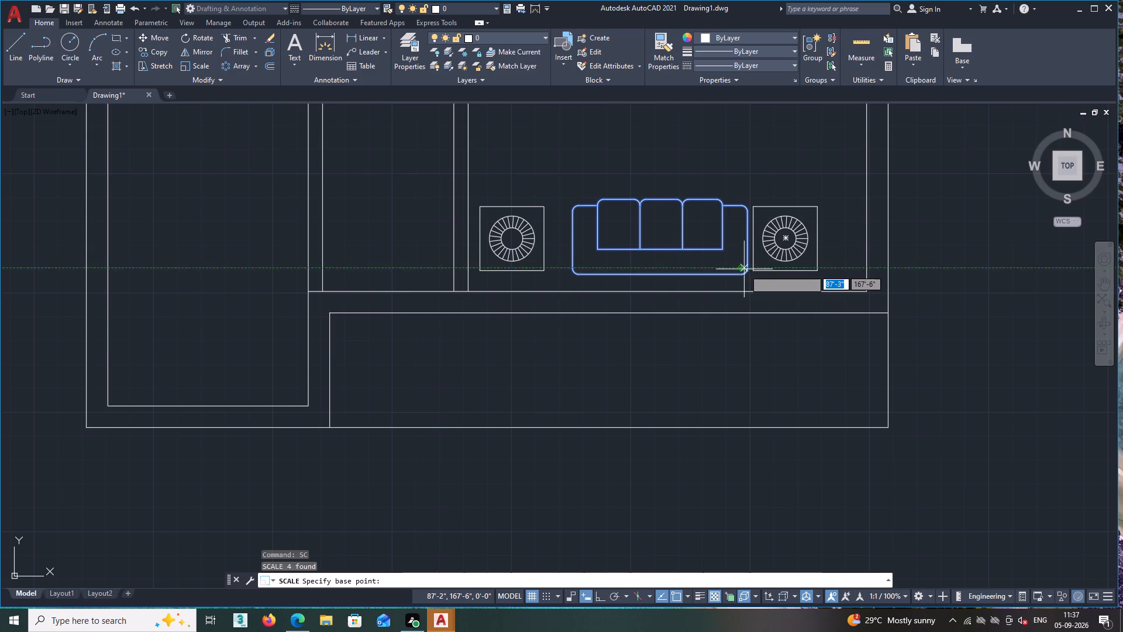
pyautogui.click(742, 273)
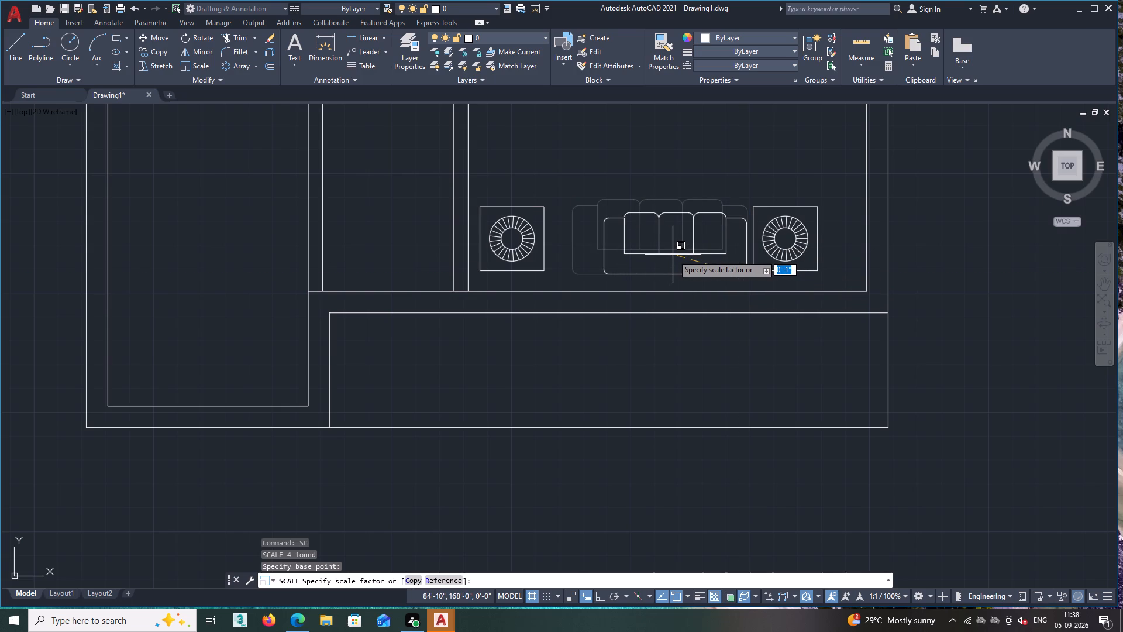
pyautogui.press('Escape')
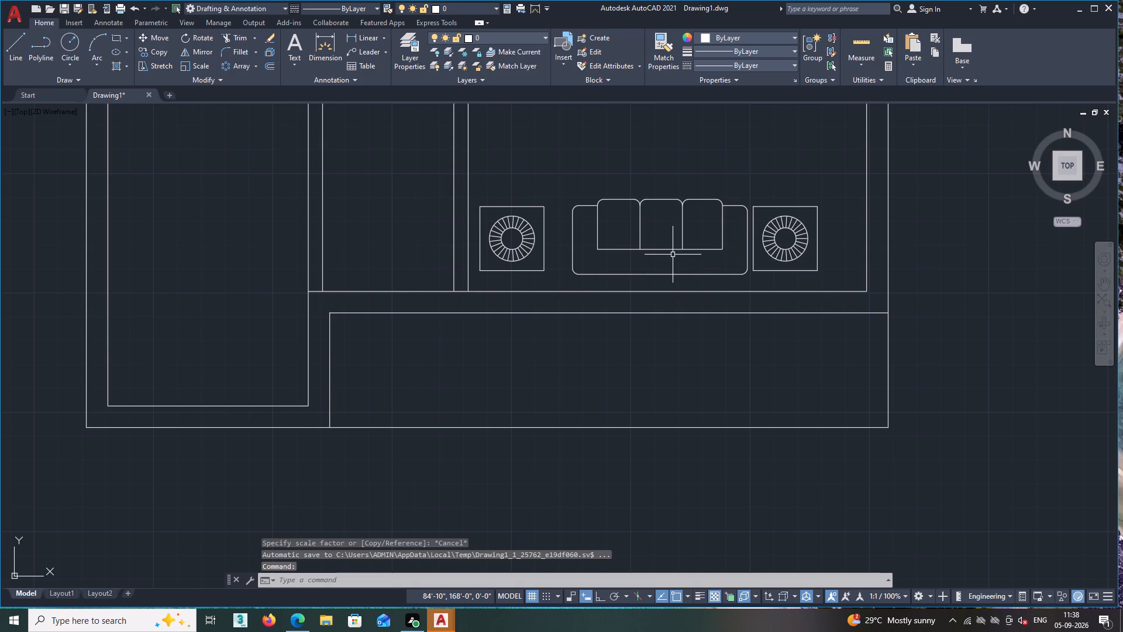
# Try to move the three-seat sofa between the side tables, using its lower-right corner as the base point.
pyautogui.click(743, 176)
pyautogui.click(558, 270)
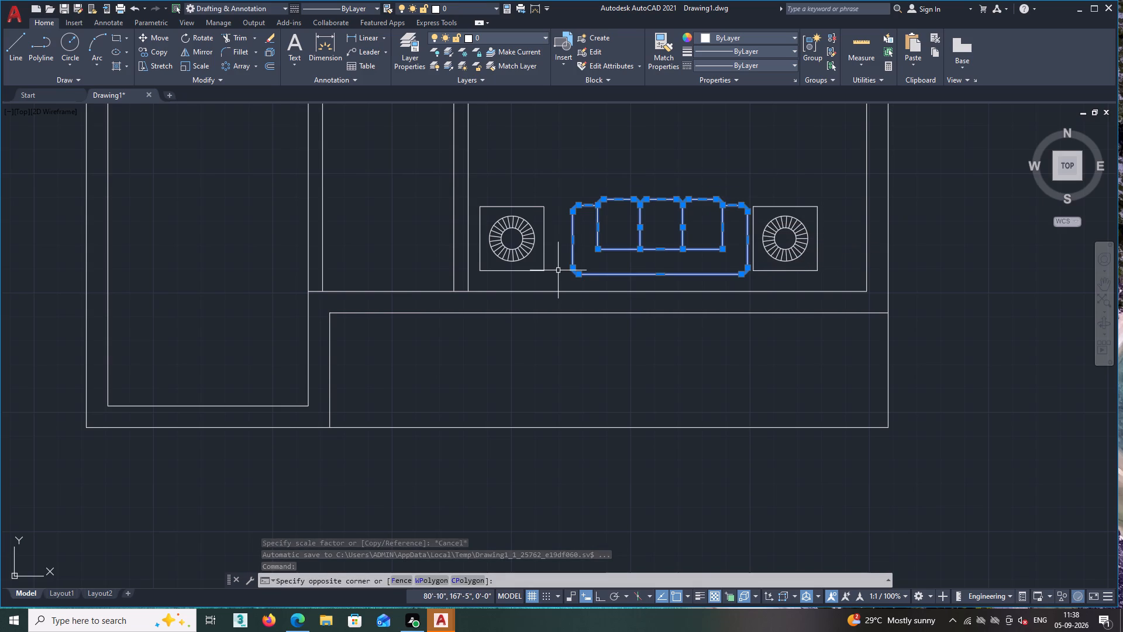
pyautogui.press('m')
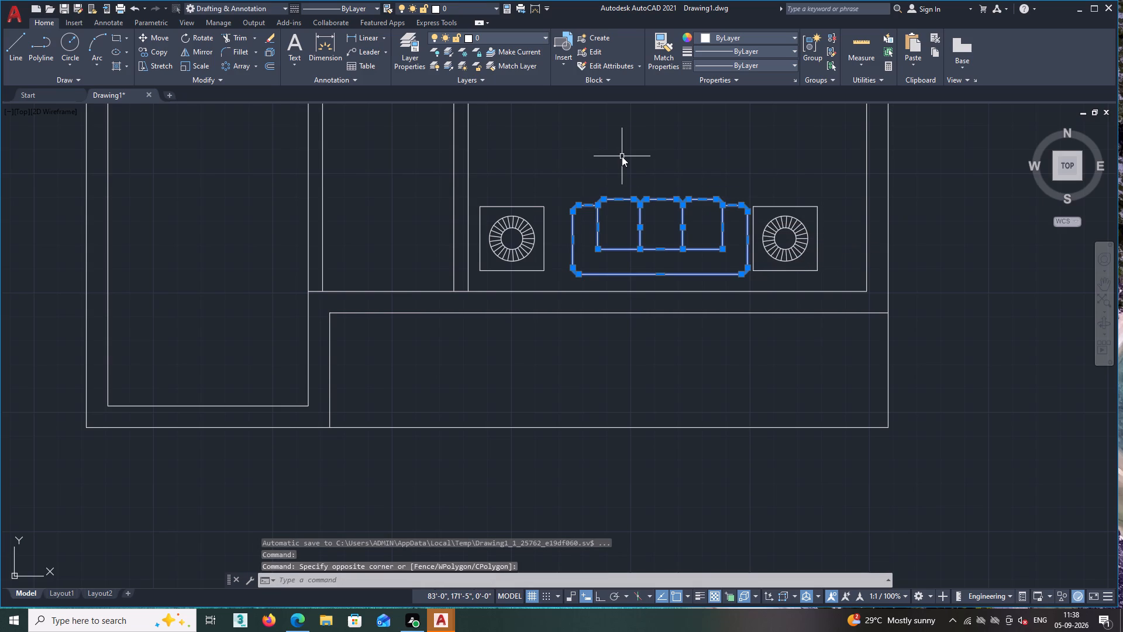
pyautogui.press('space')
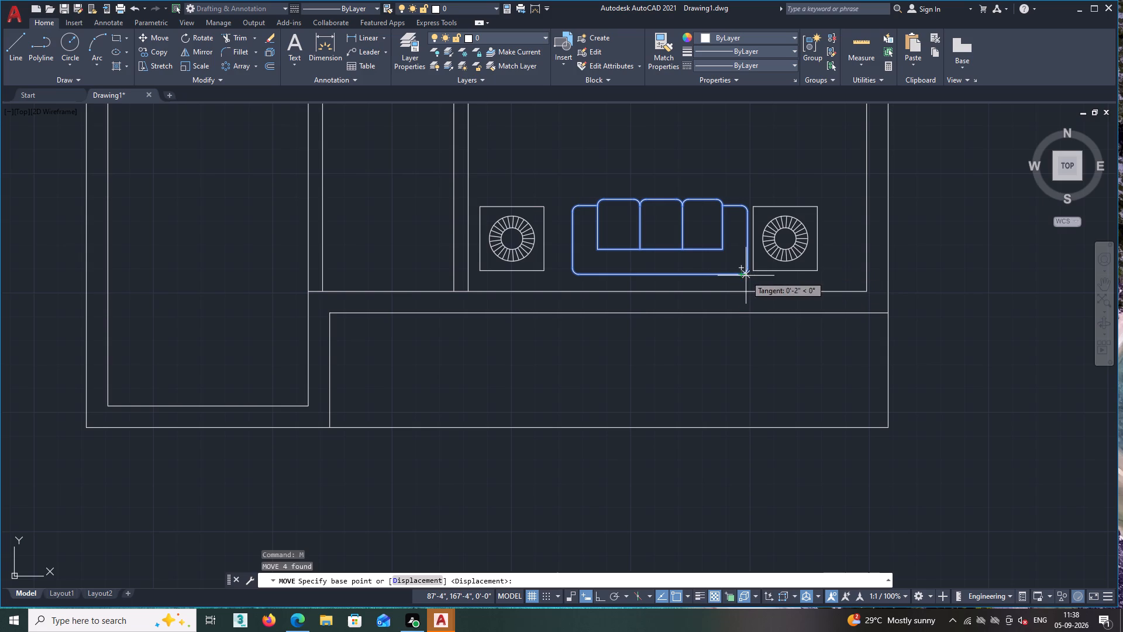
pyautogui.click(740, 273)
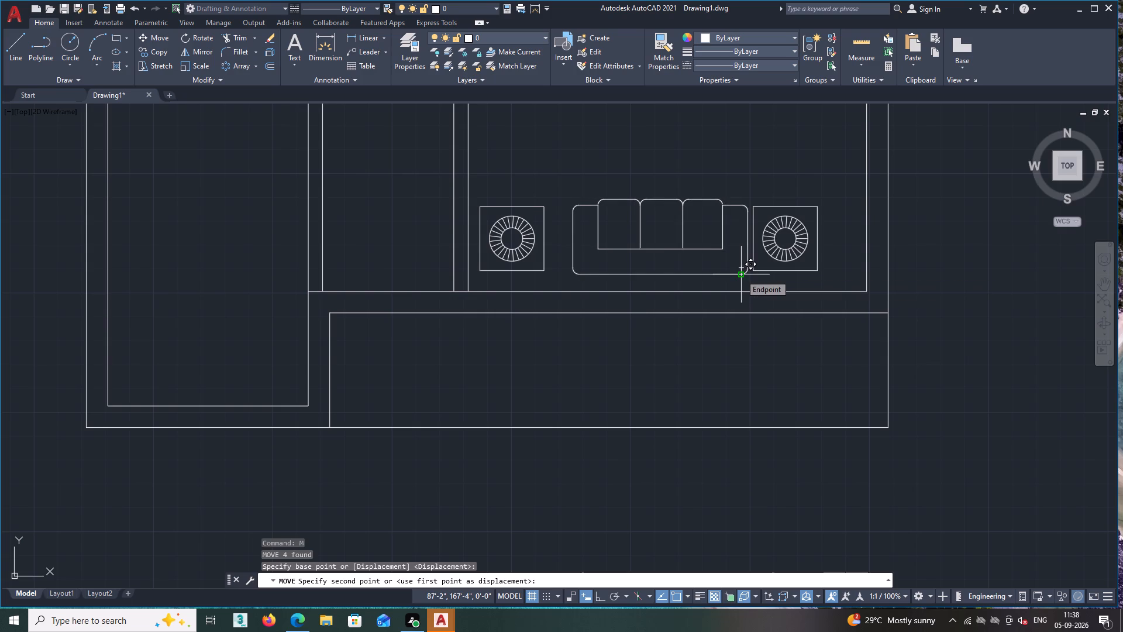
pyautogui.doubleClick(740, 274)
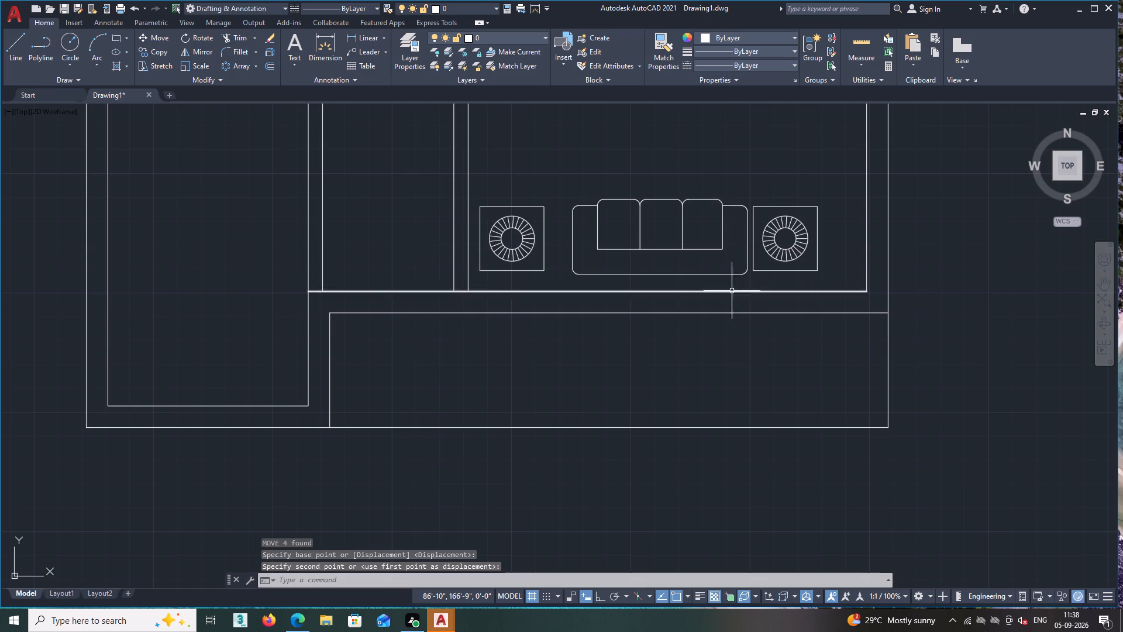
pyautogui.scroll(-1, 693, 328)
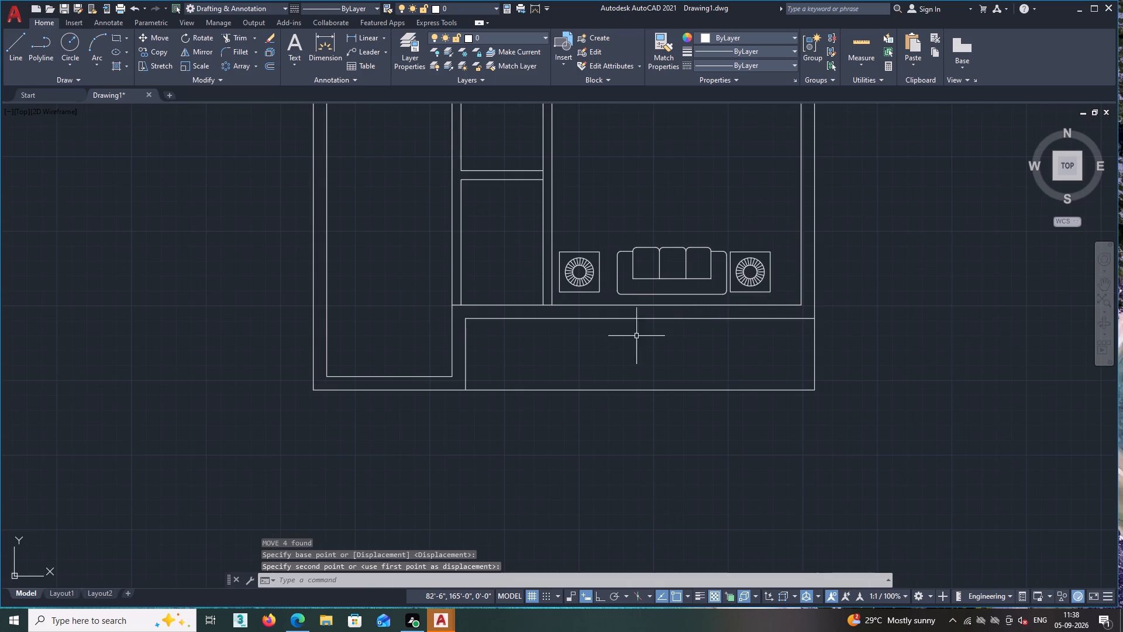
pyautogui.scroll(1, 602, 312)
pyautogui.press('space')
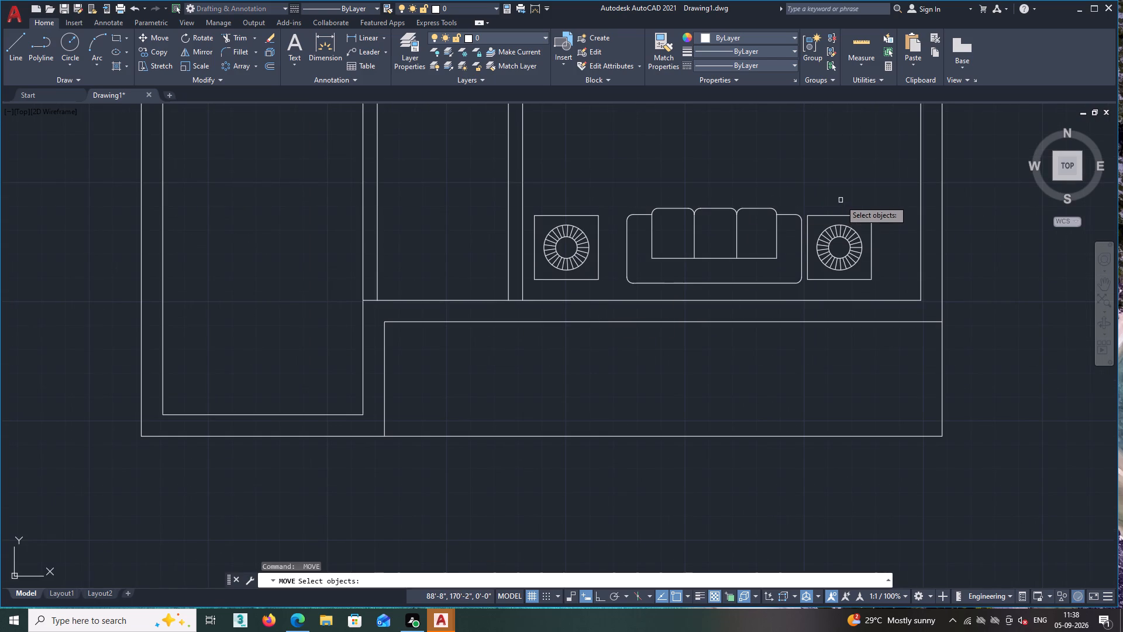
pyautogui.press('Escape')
# Scale the side table on the sofa's right down slightly by eye, using its lower-right corner as the base point.
pyautogui.click(886, 196)
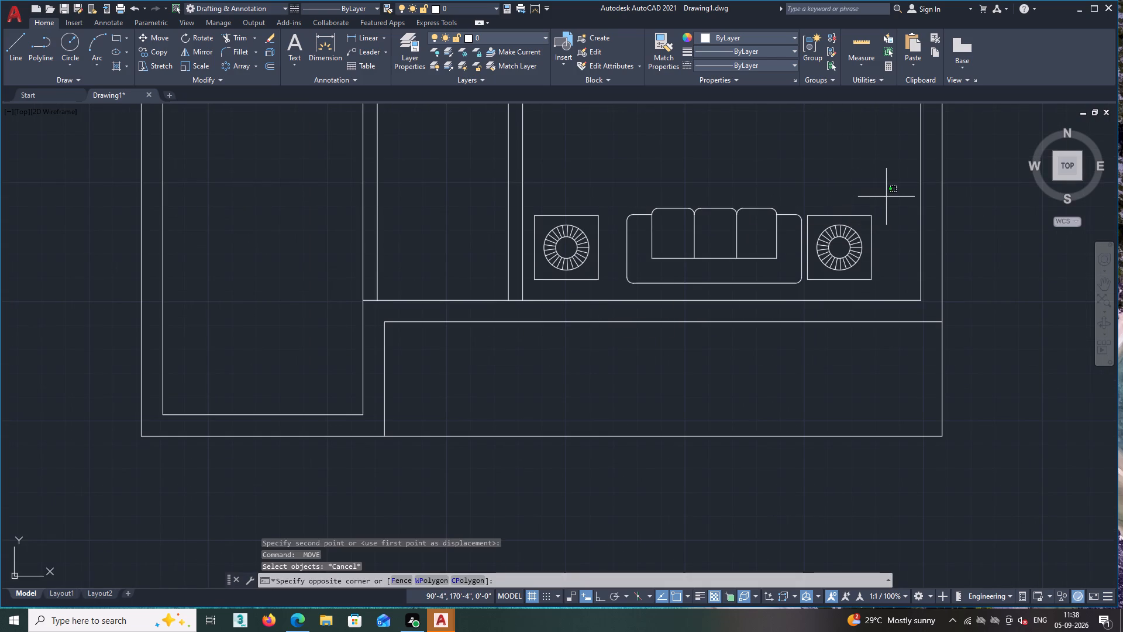
pyautogui.click(818, 290)
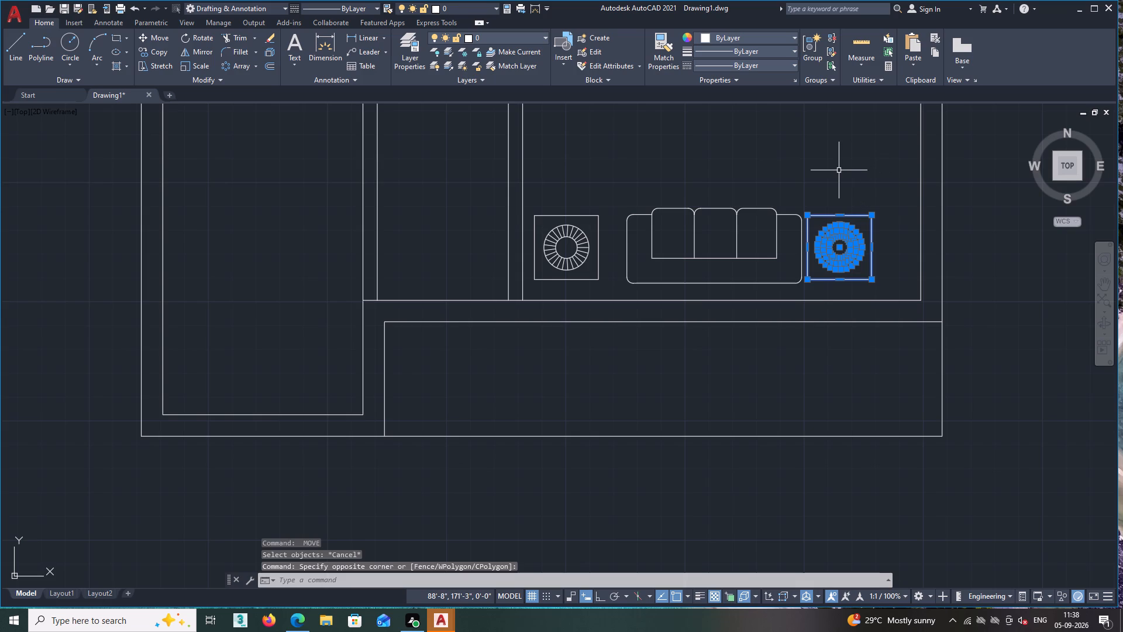
pyautogui.press('s')
pyautogui.write('CZ')
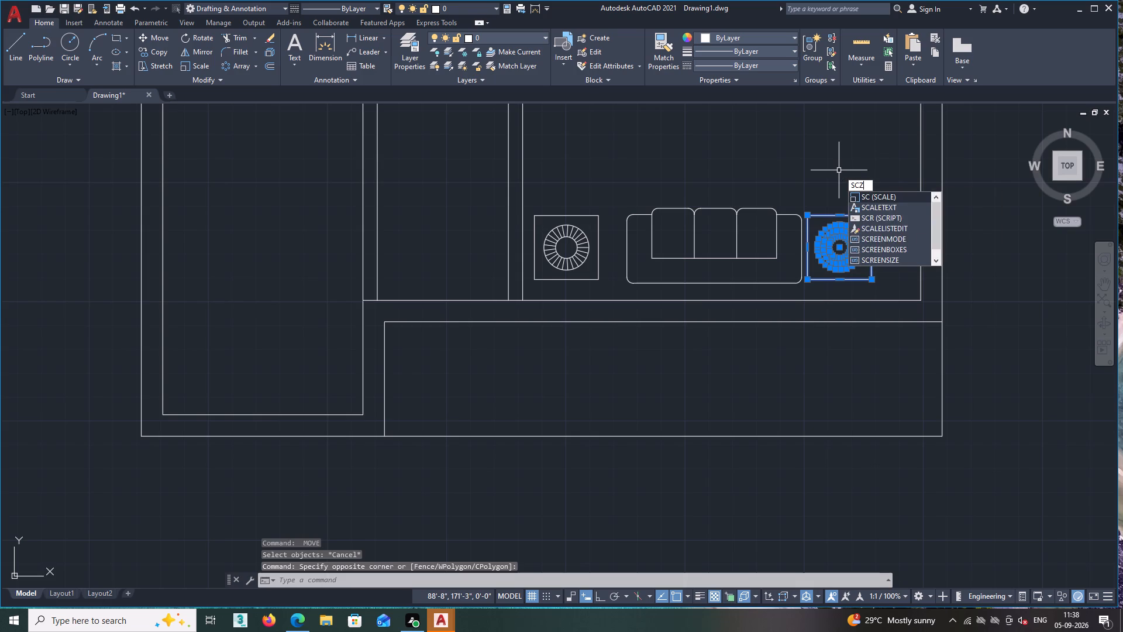
pyautogui.click(877, 197)
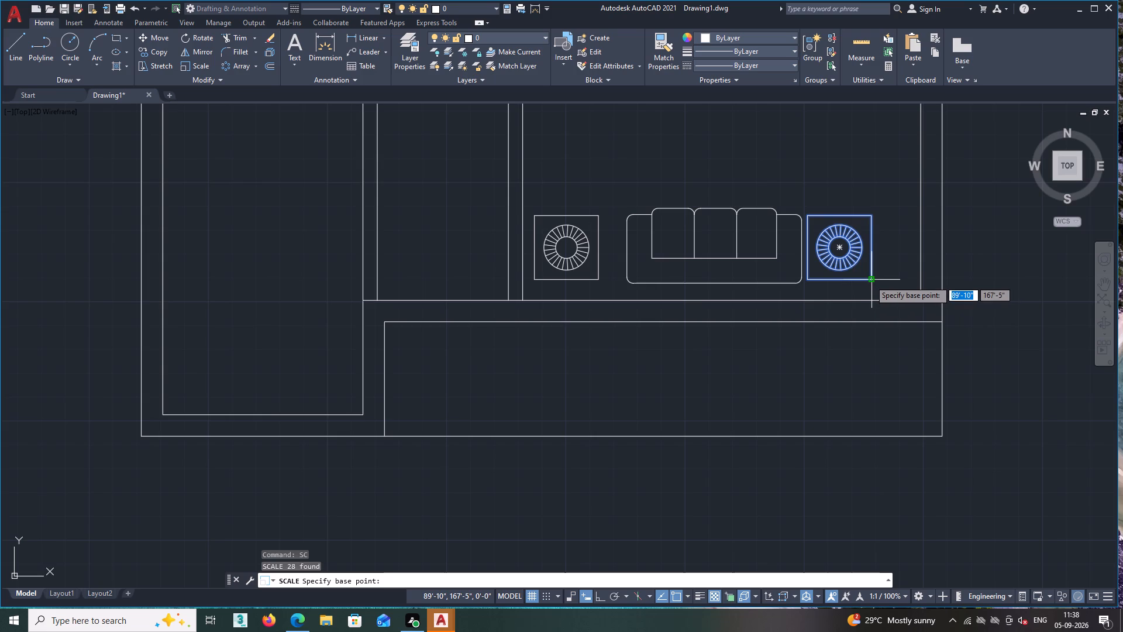
pyautogui.click(870, 280)
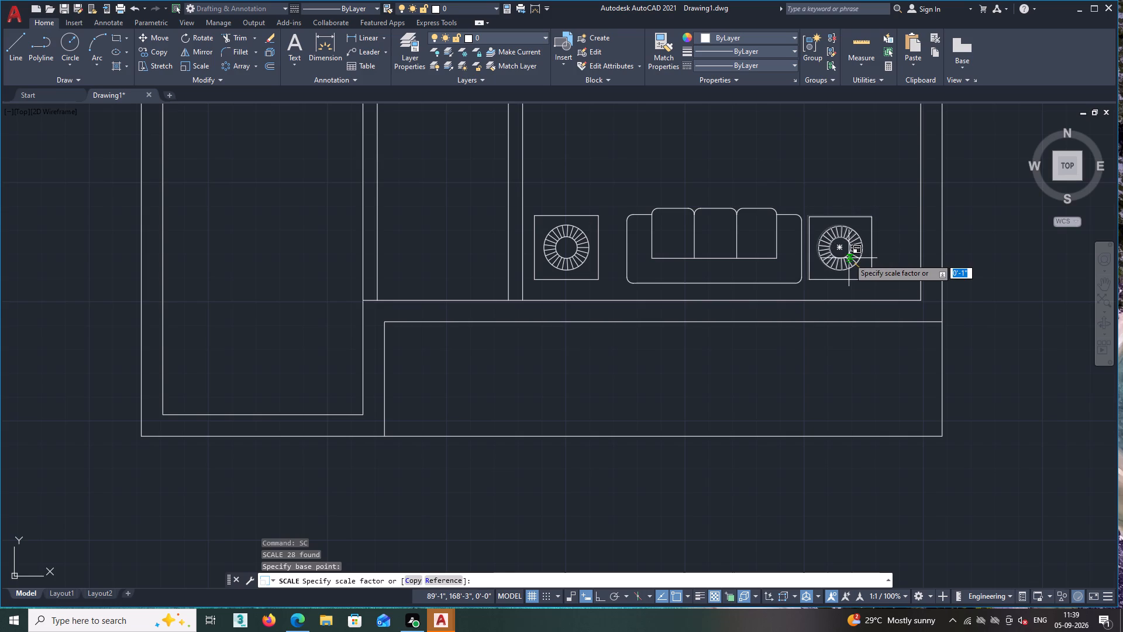
pyautogui.click(849, 258)
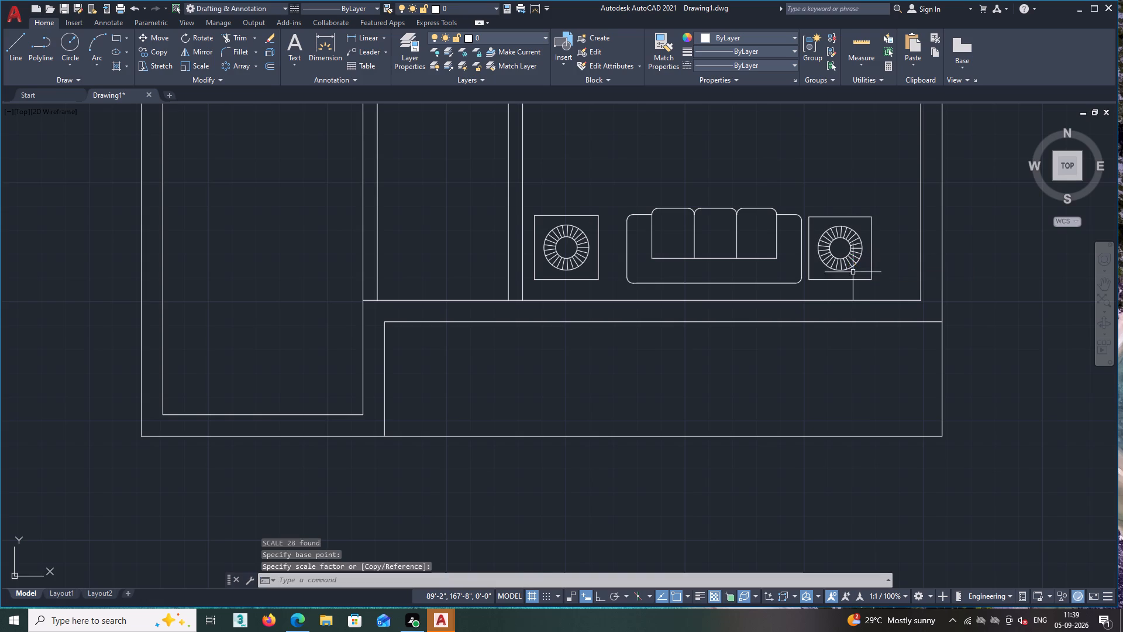
# Delete the side table on the left side of the sofa.
pyautogui.scroll(-1, 860, 276)
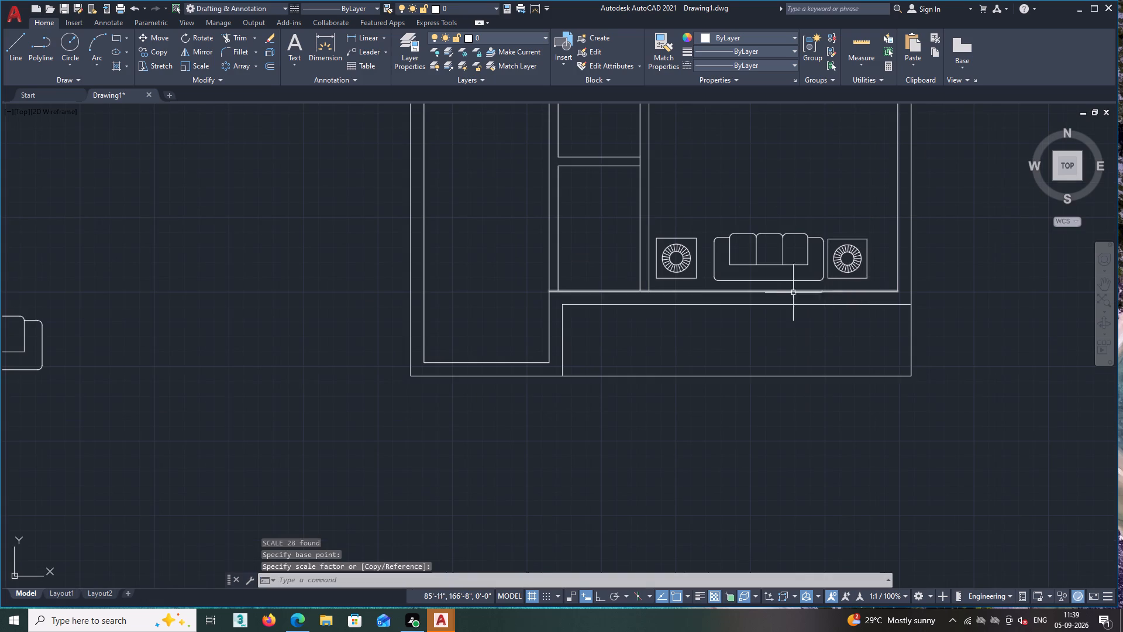
pyautogui.scroll(1, 716, 293)
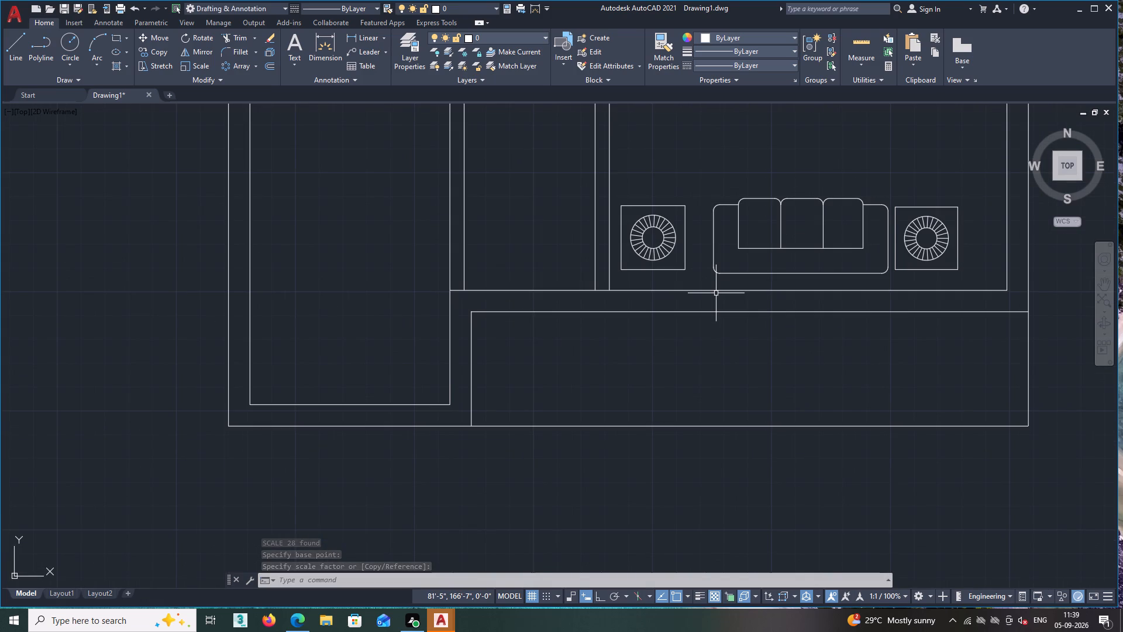
pyautogui.scroll(-1, 716, 293)
pyautogui.click(712, 202)
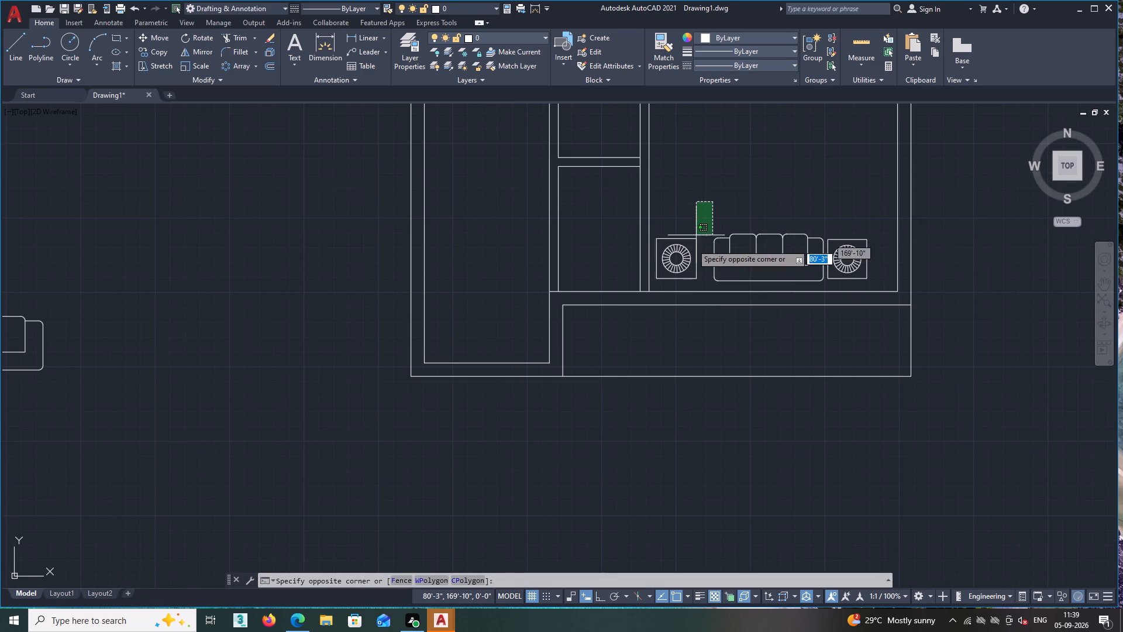
pyautogui.click(665, 282)
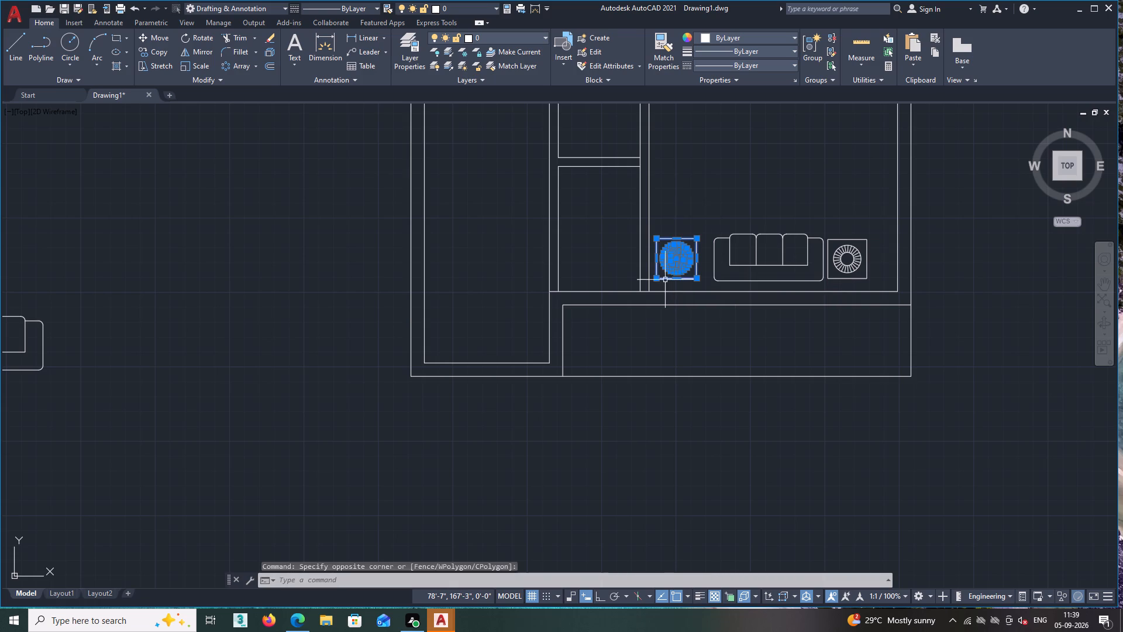
pyautogui.press('Delete')
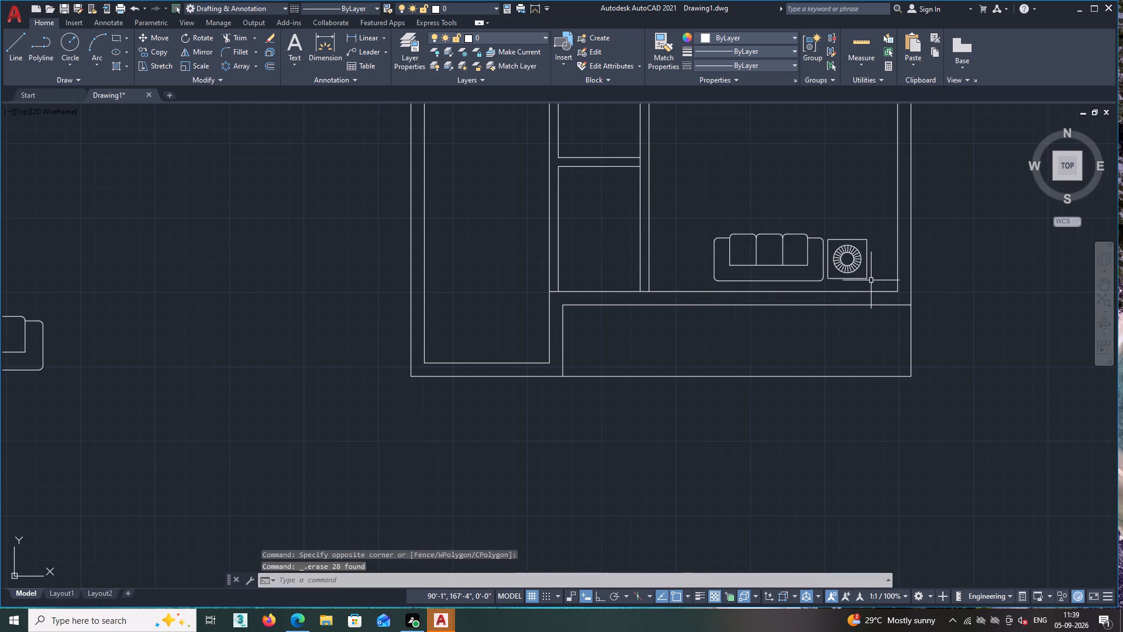
# Copy the right side table from its lower-right corner about 8'-10" straight left with Ortho on, placing it beside the sofa's left end.
pyautogui.scroll(2, 871, 280)
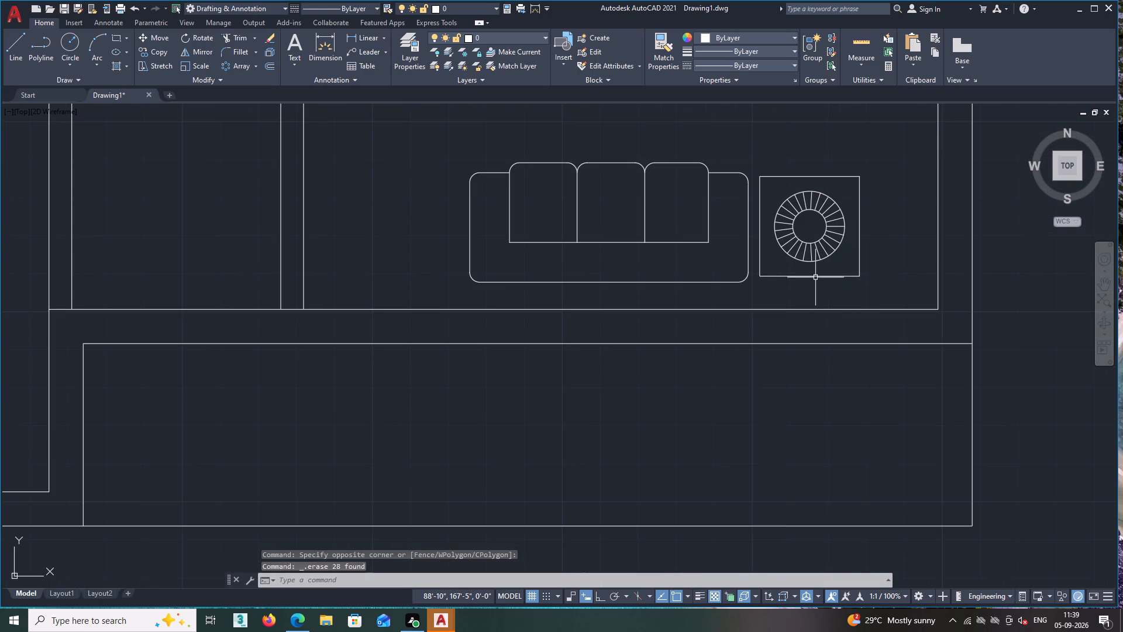
pyautogui.scroll(-2, 886, 287)
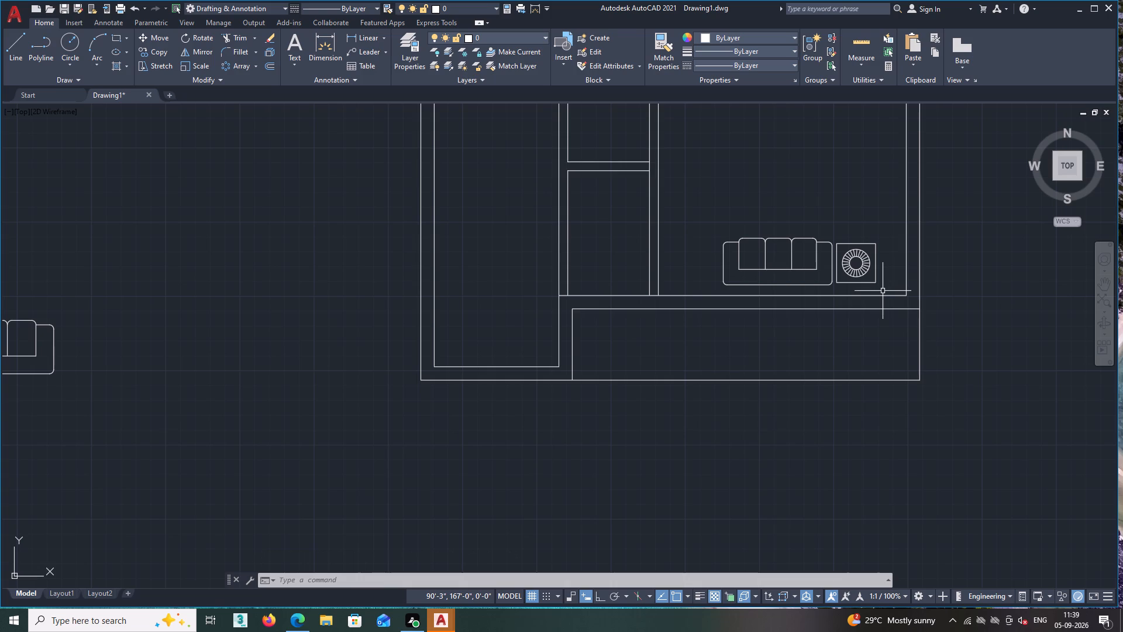
pyautogui.scroll(-1, 883, 293)
pyautogui.scroll(1, 826, 309)
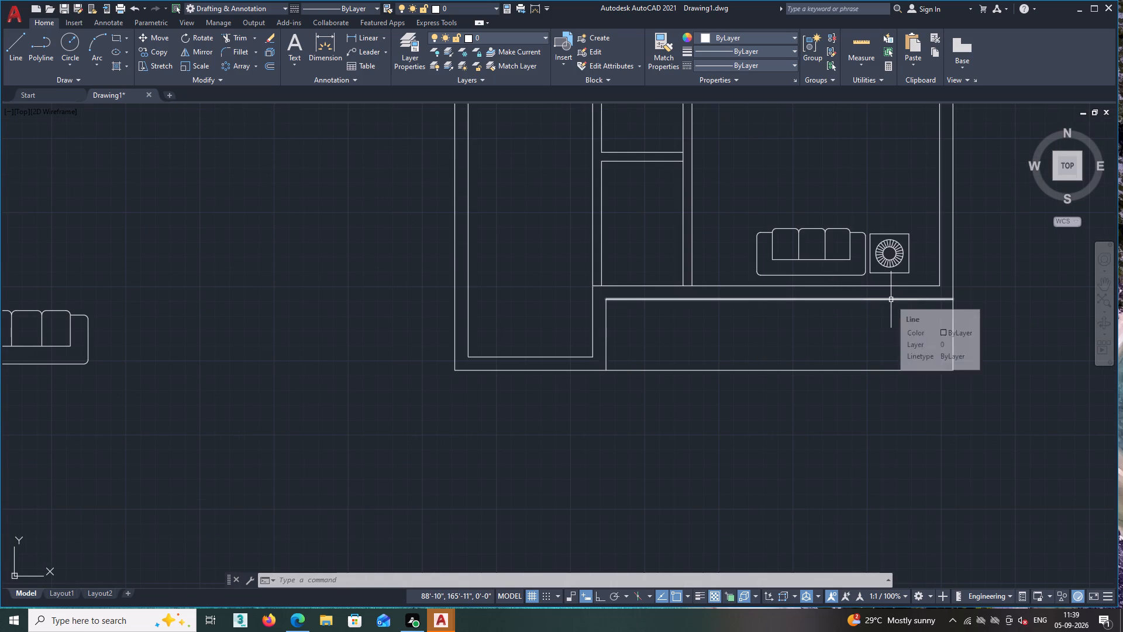
pyautogui.scroll(1, 908, 277)
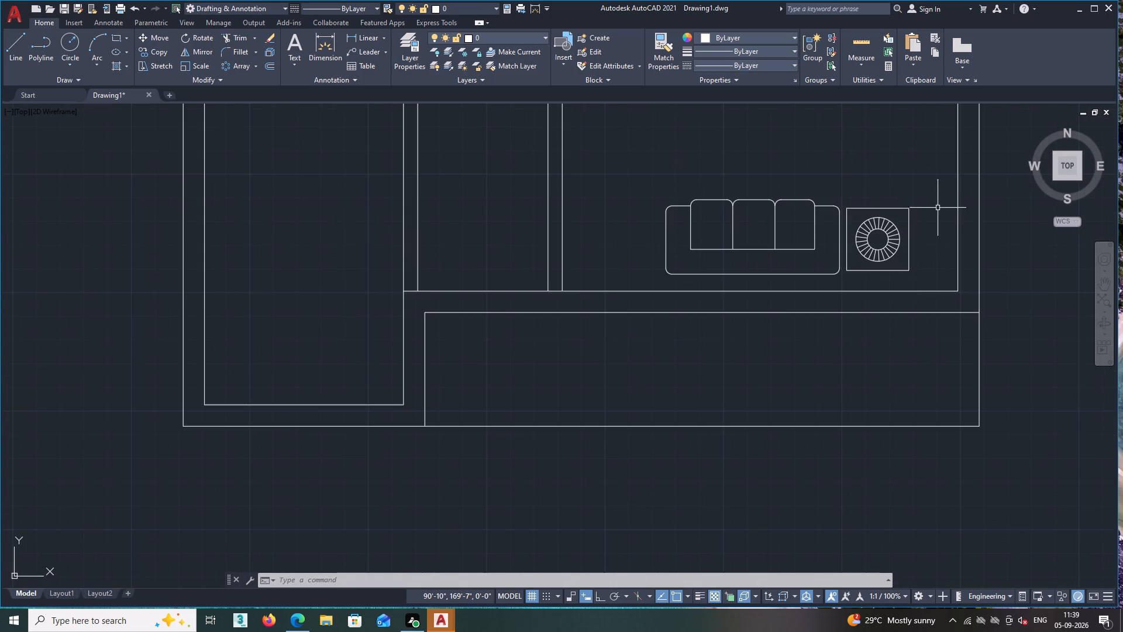
pyautogui.doubleClick(933, 188)
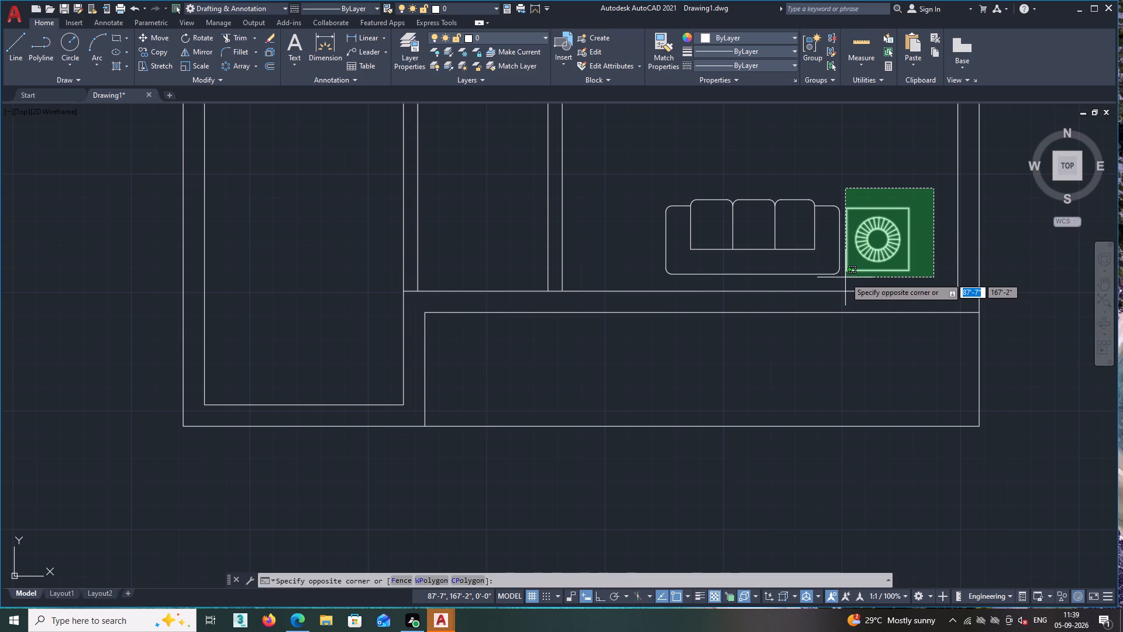
pyautogui.click(845, 274)
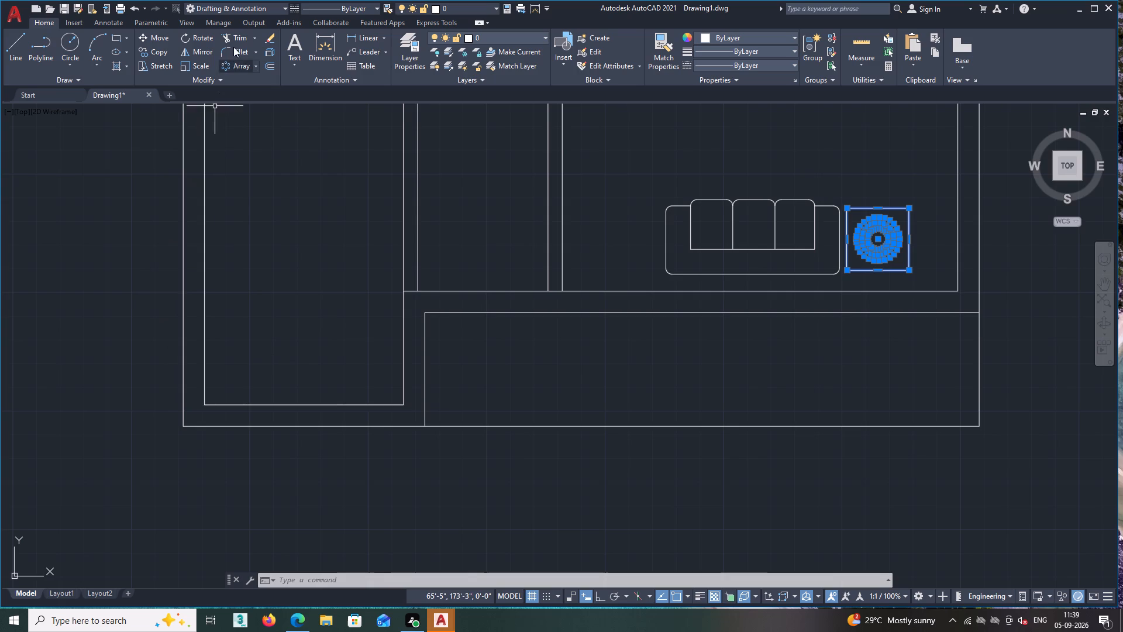
pyautogui.click(159, 49)
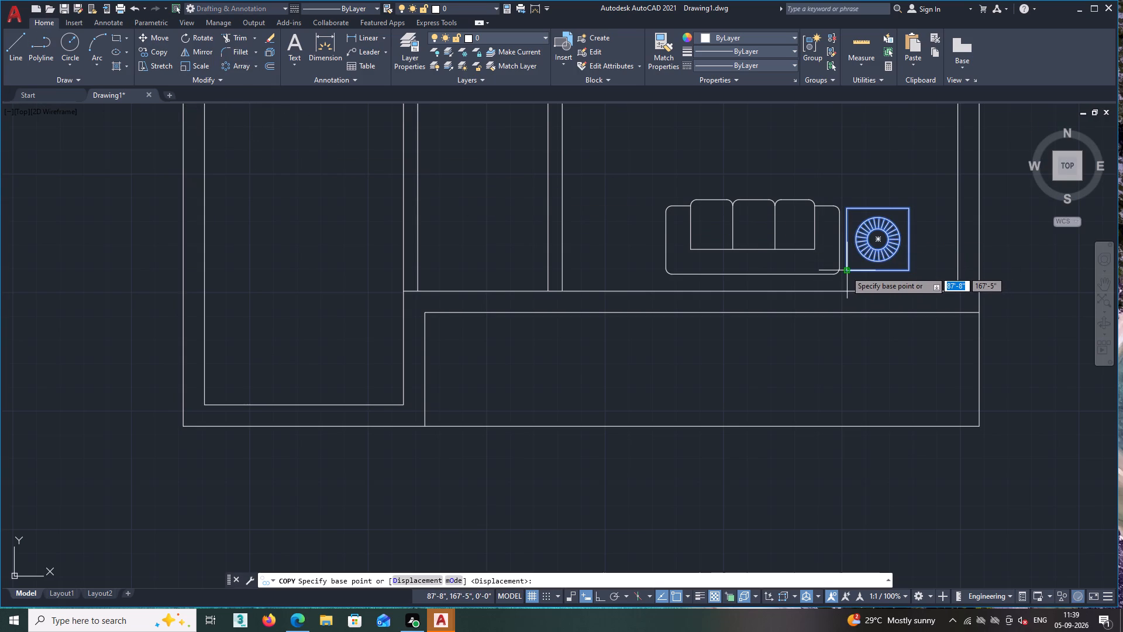
pyautogui.click(907, 270)
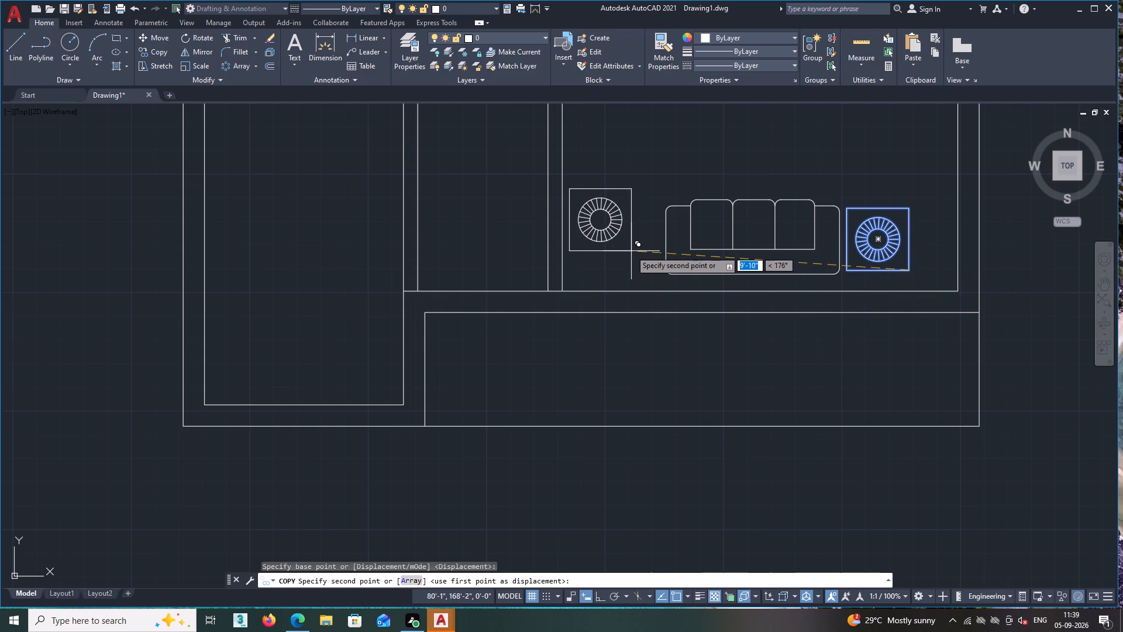
pyautogui.press('F8')
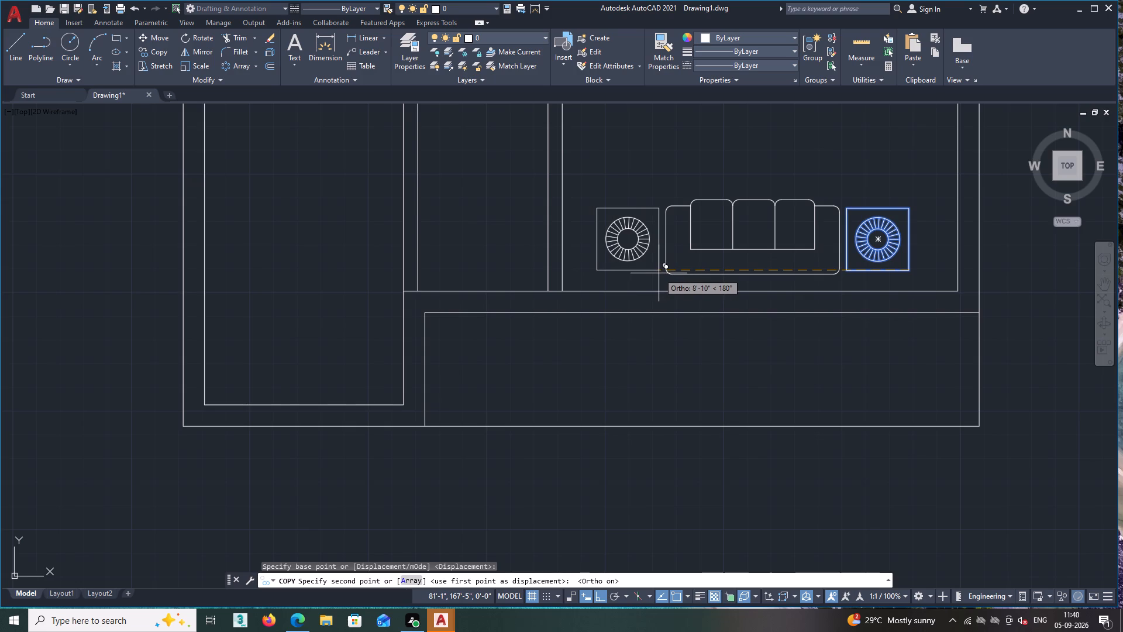
pyautogui.click(659, 273)
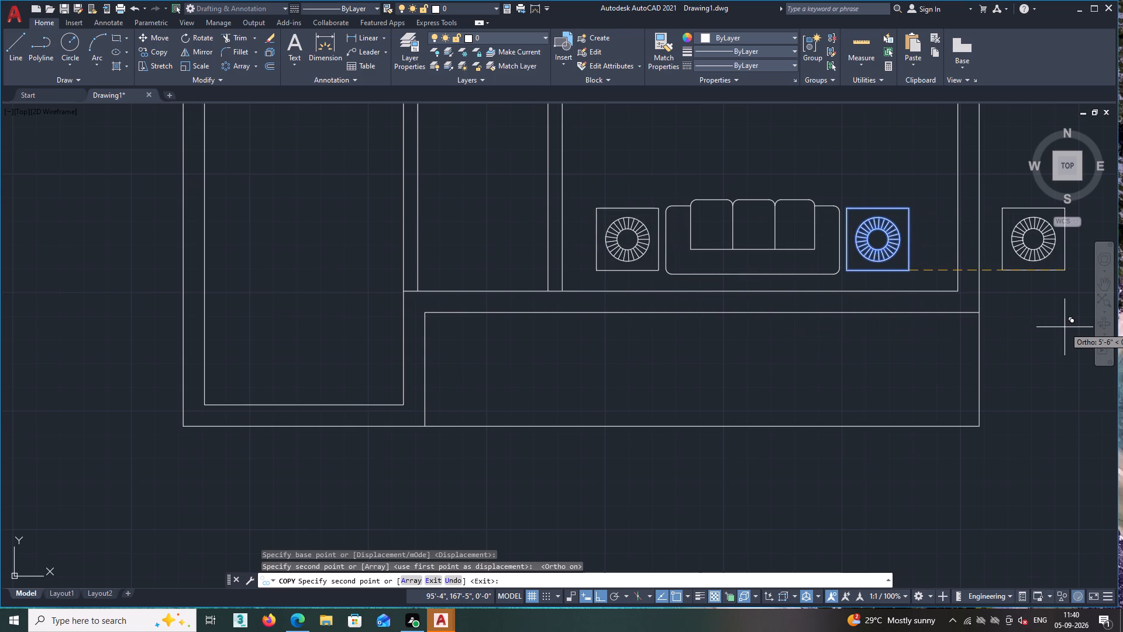
pyautogui.scroll(-1, 1065, 327)
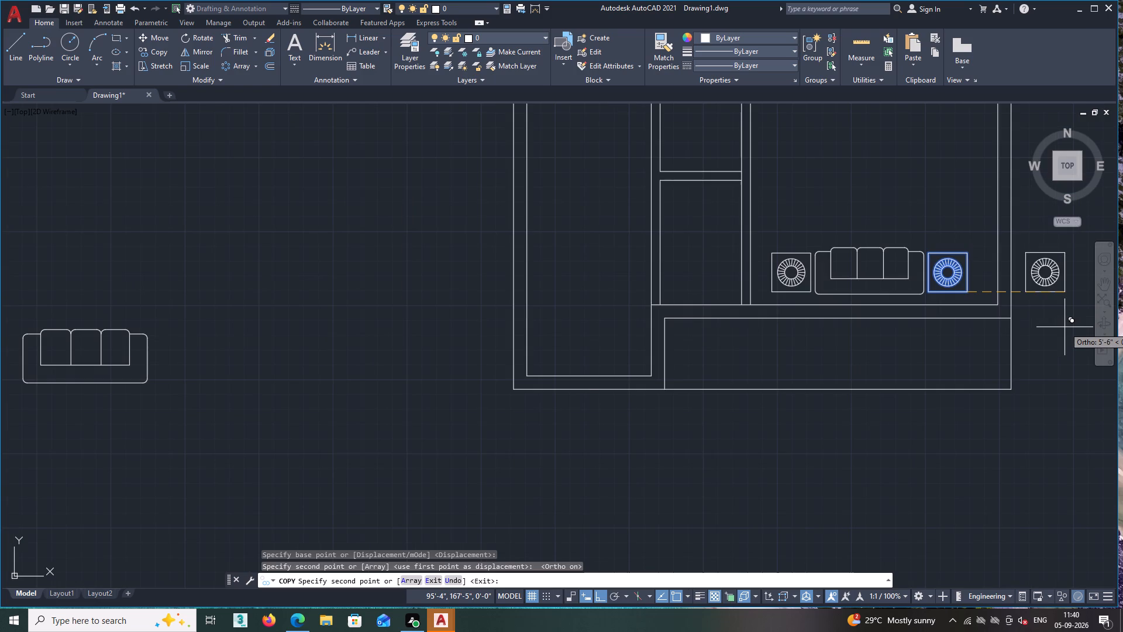
pyautogui.press('Escape')
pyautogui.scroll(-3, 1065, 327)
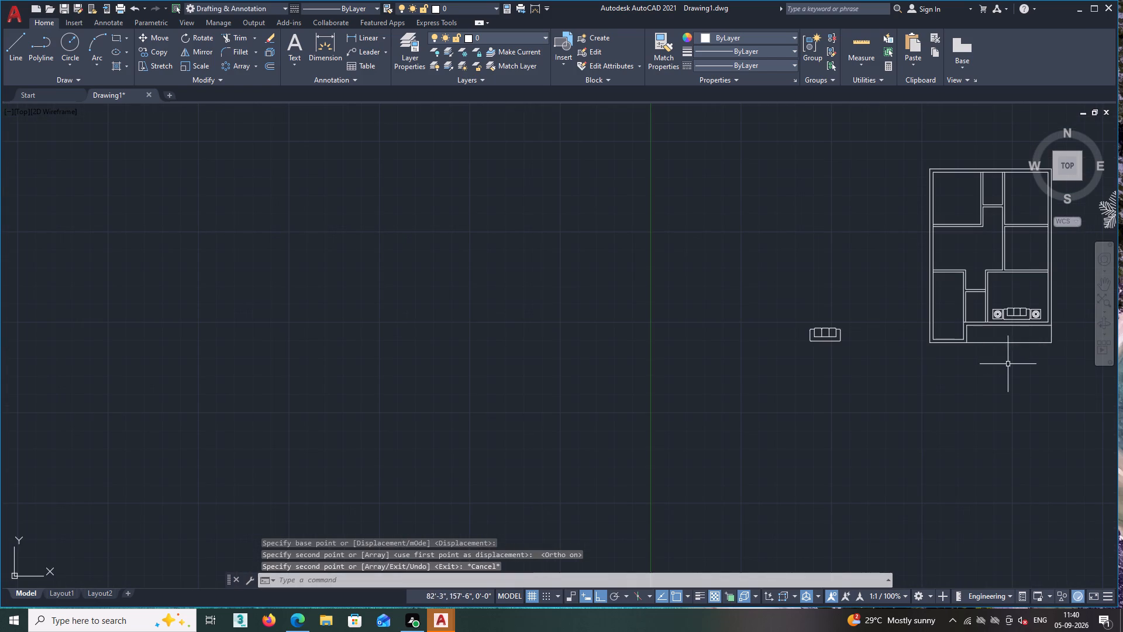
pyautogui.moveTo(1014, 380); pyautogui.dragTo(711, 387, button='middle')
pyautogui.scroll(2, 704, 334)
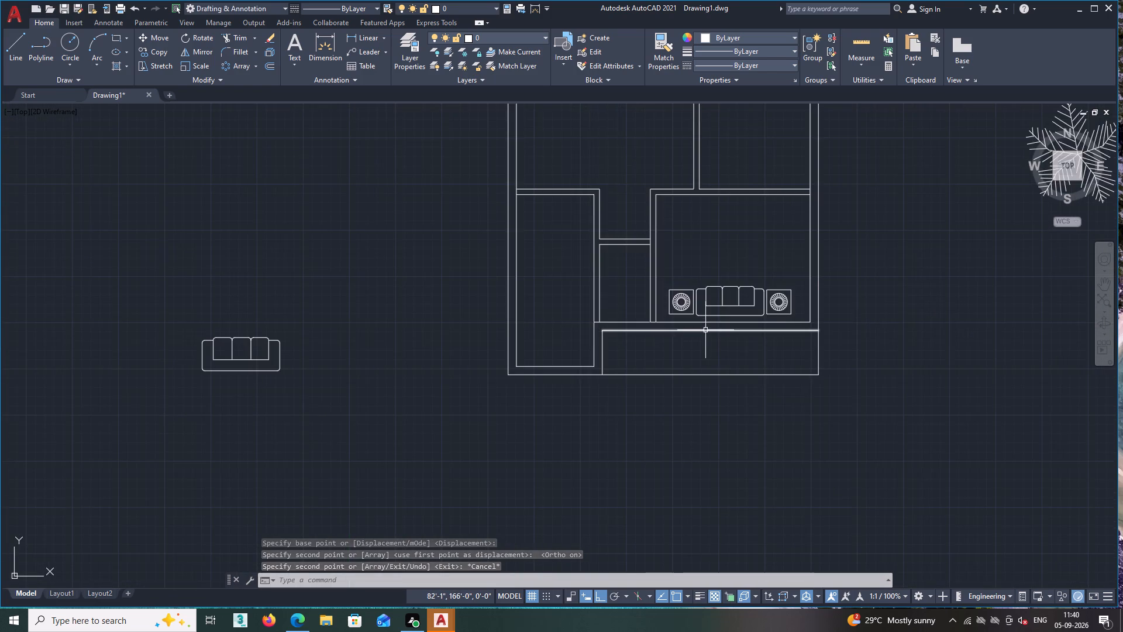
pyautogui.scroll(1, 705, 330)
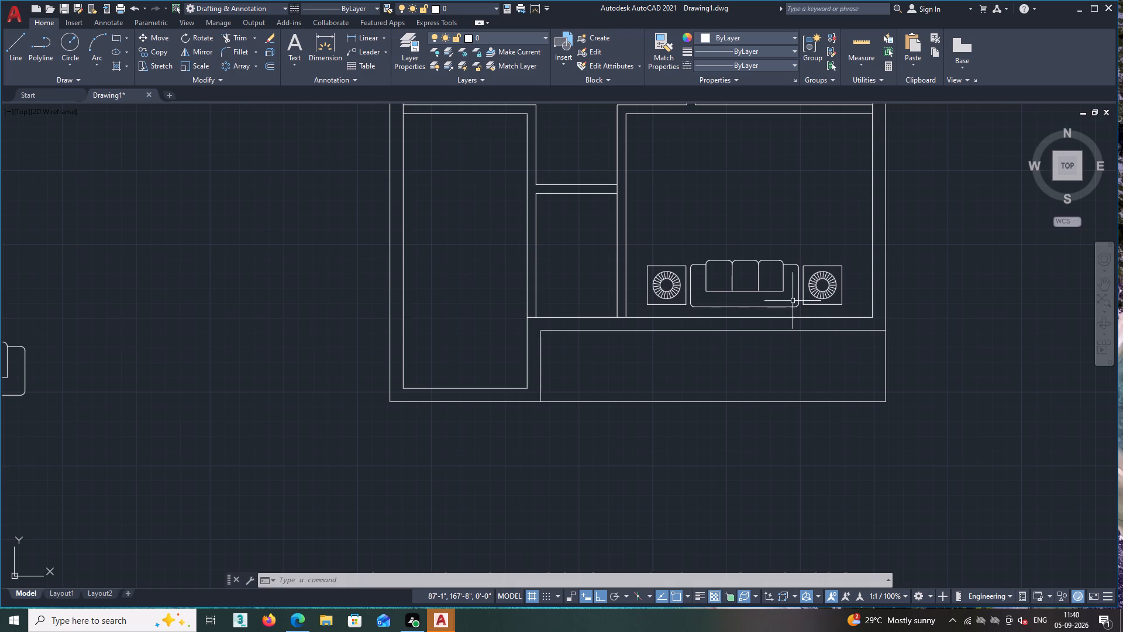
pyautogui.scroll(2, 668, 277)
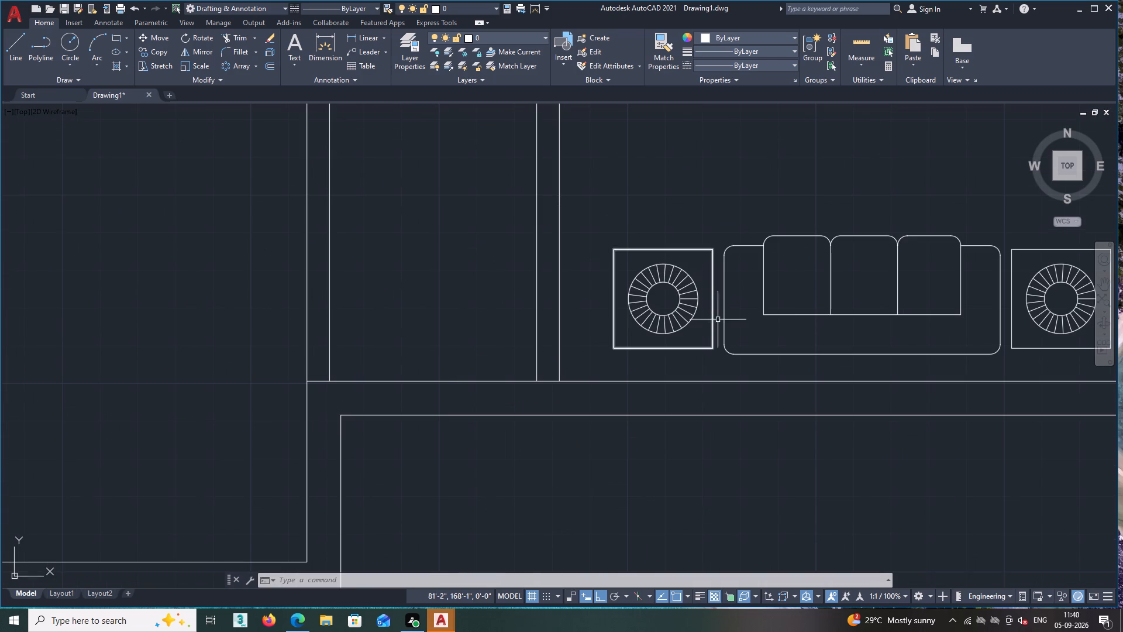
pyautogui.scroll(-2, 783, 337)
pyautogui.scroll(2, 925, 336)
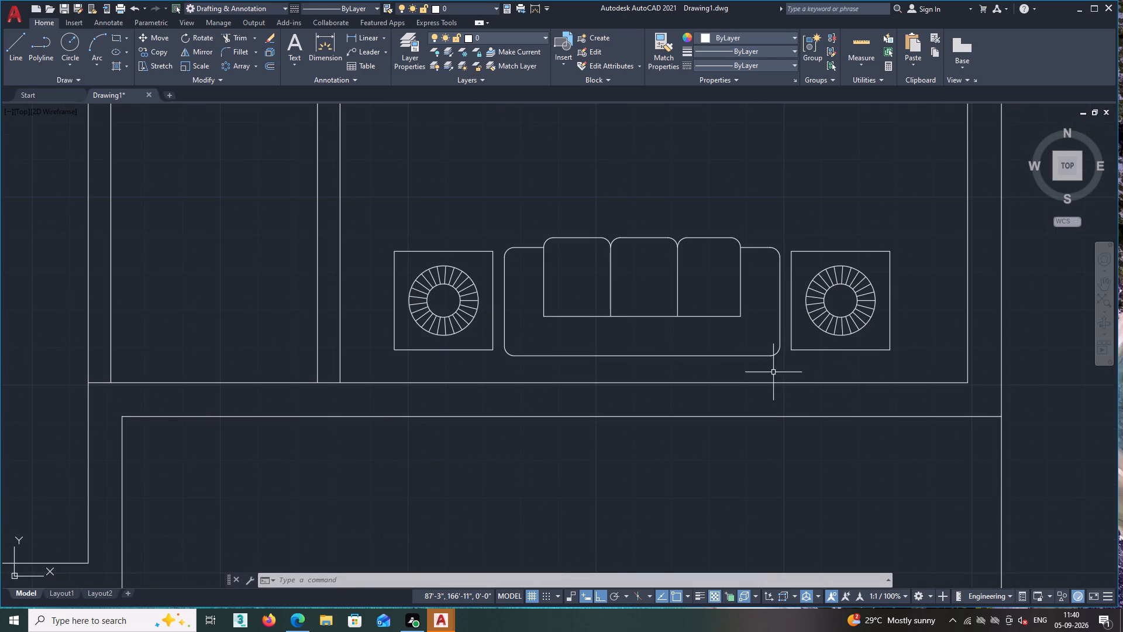
# Examine the placement of the sofa and side tables in the plan's lower-right room and the spare furniture around the plan.
pyautogui.scroll(1, 796, 352)
pyautogui.scroll(-2, 766, 321)
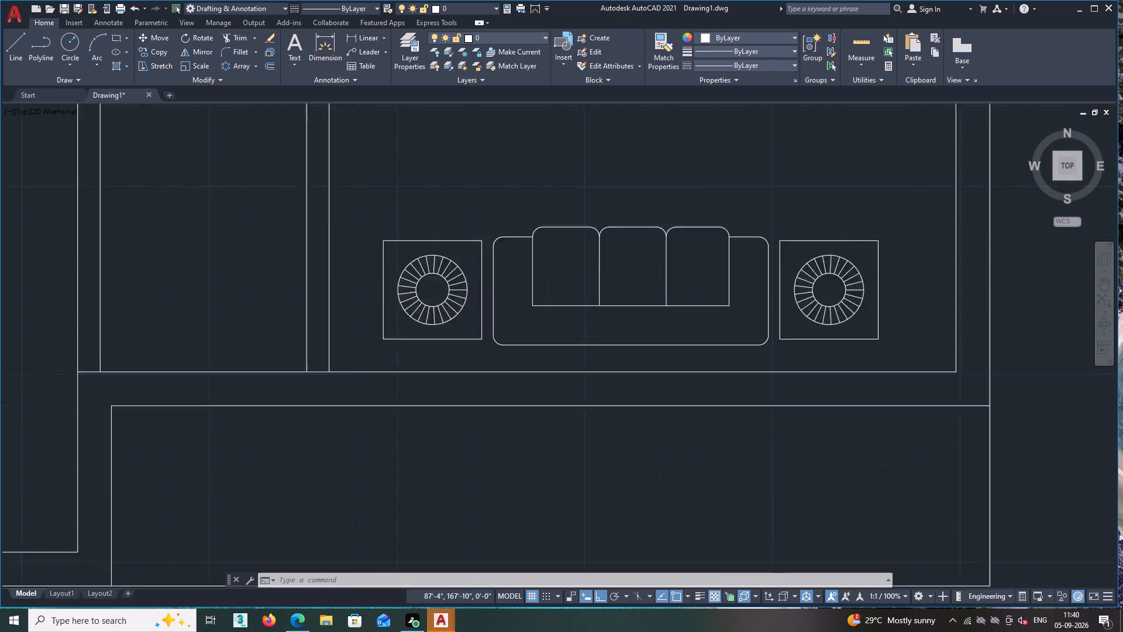
pyautogui.scroll(5, 767, 274)
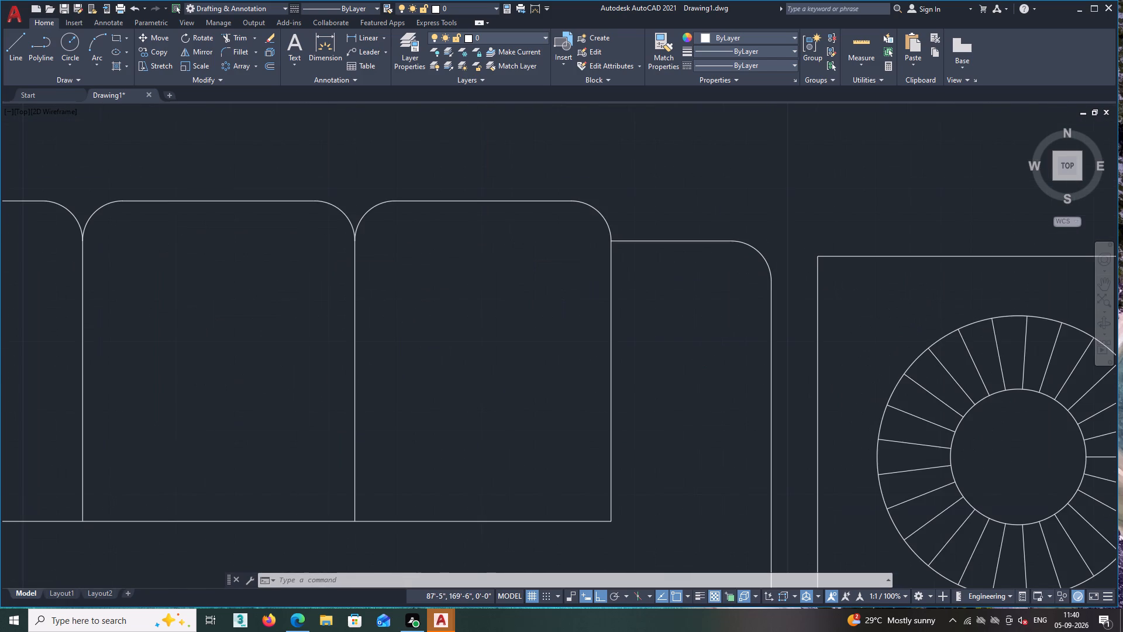
pyautogui.scroll(-5, 767, 274)
pyautogui.scroll(-1, 569, 322)
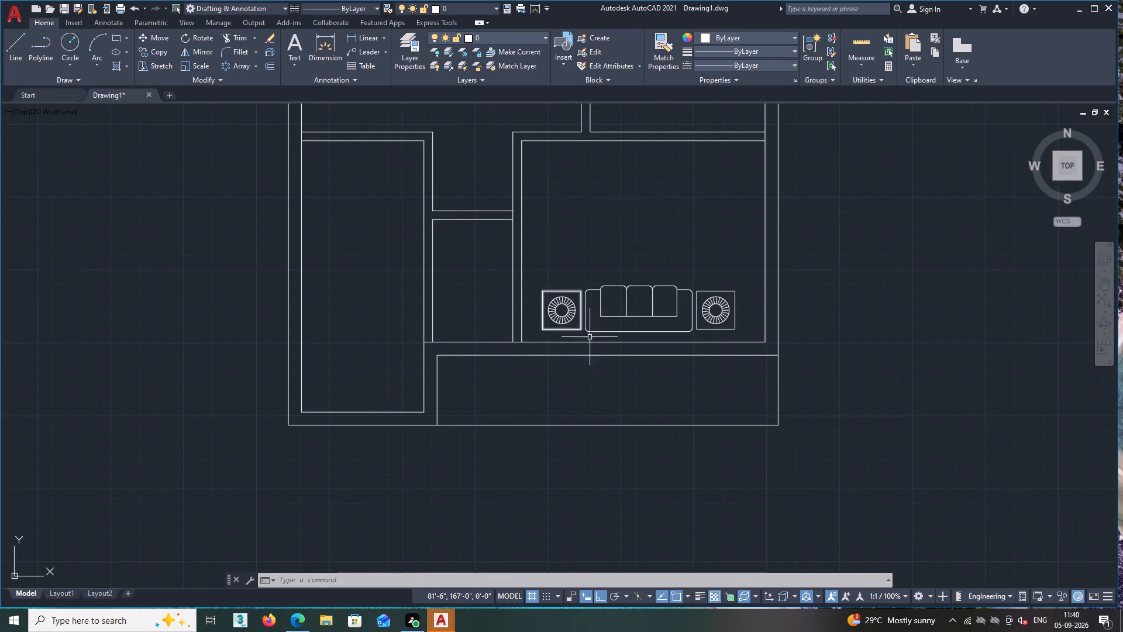
pyautogui.scroll(1, 595, 338)
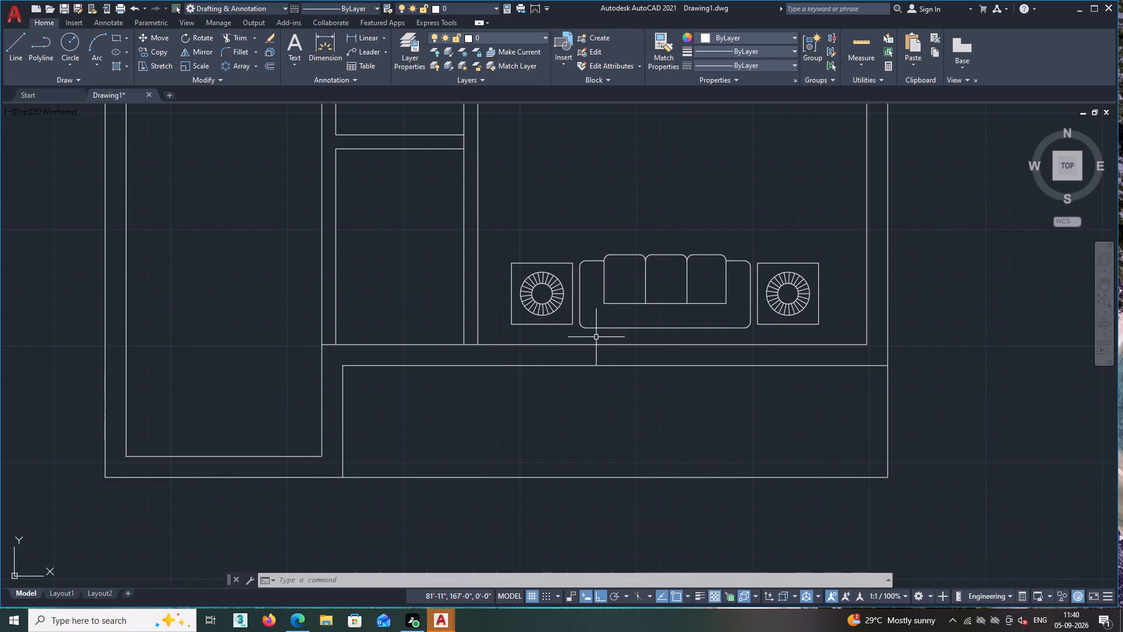
pyautogui.scroll(-2, 596, 337)
pyautogui.scroll(1, 644, 355)
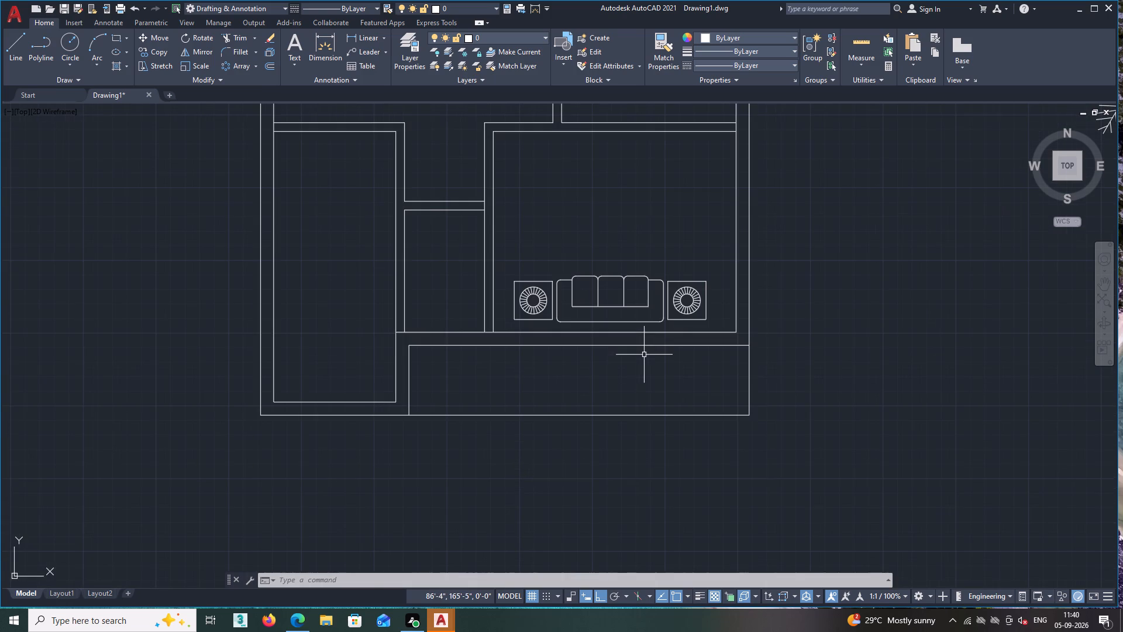
pyautogui.scroll(1, 680, 344)
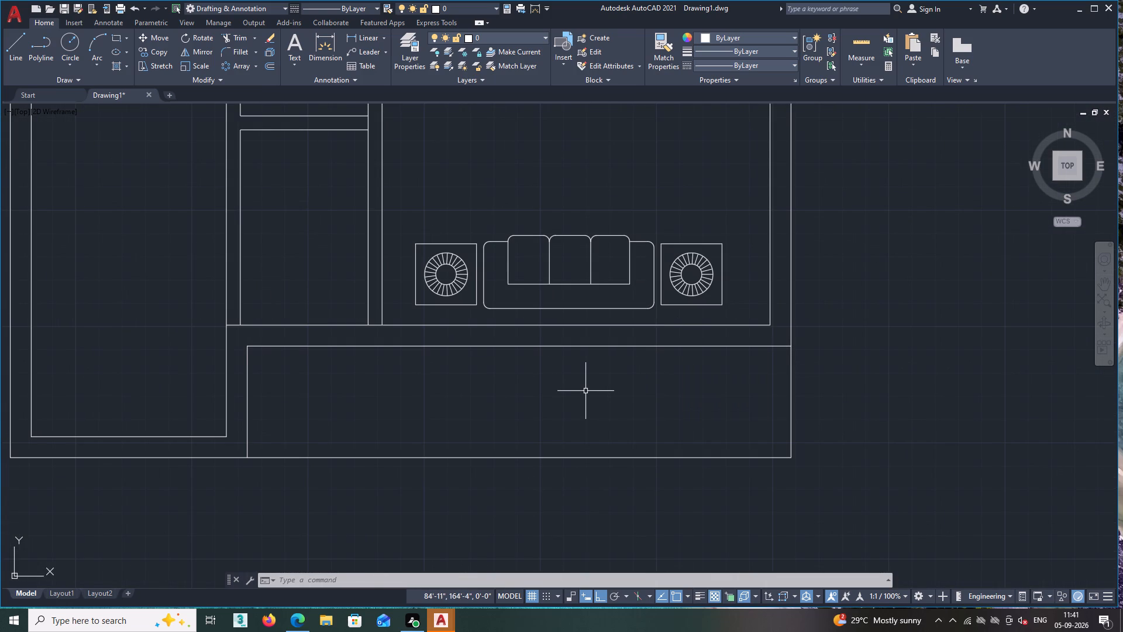
pyautogui.scroll(-2, 586, 389)
pyautogui.scroll(-1, 791, 369)
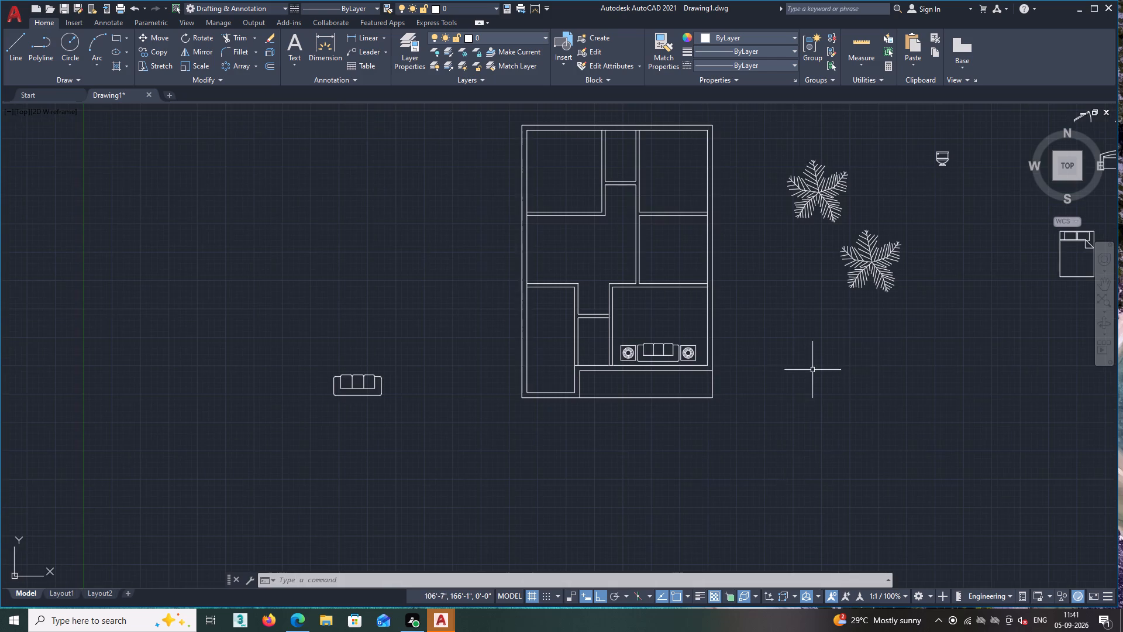
pyautogui.moveTo(849, 371); pyautogui.dragTo(511, 380, button='middle')
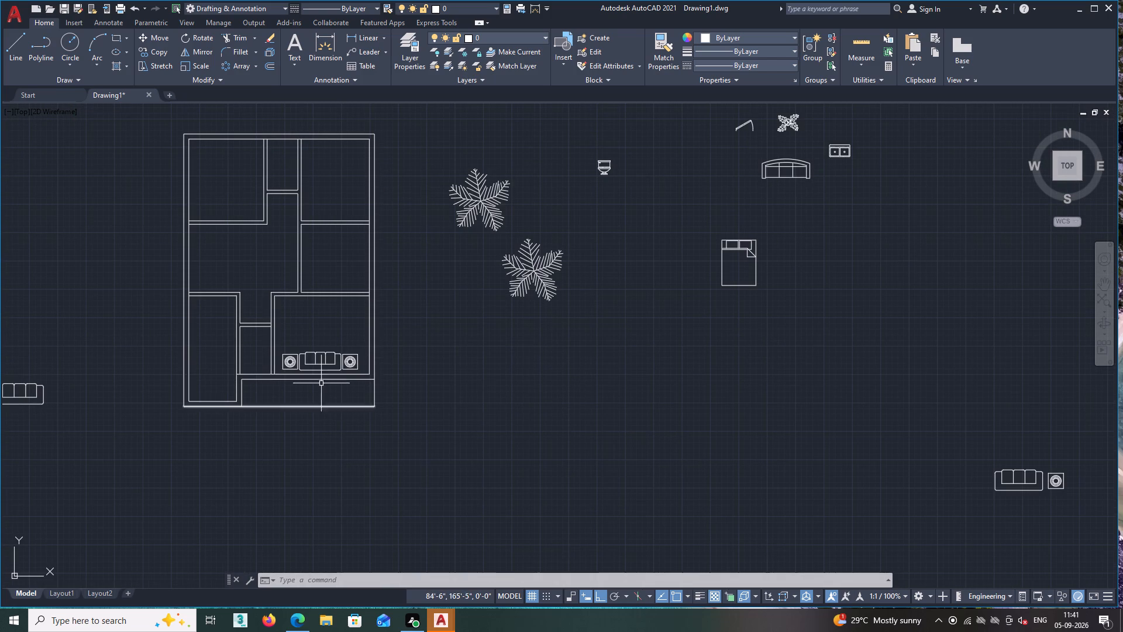
pyautogui.scroll(3, 323, 389)
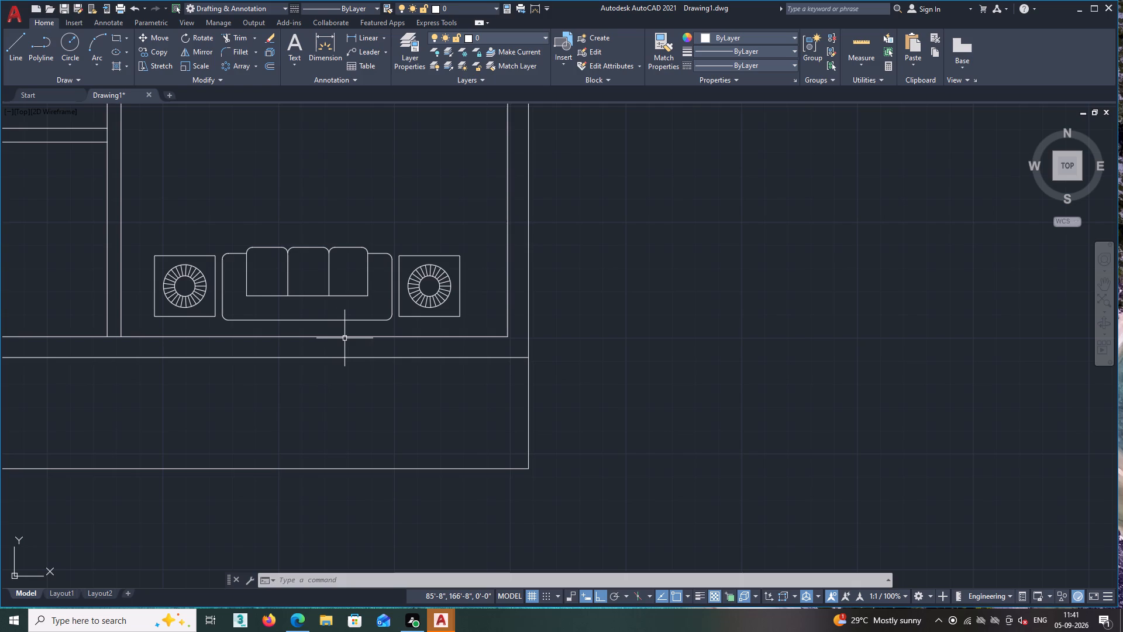
pyautogui.scroll(-3, 345, 338)
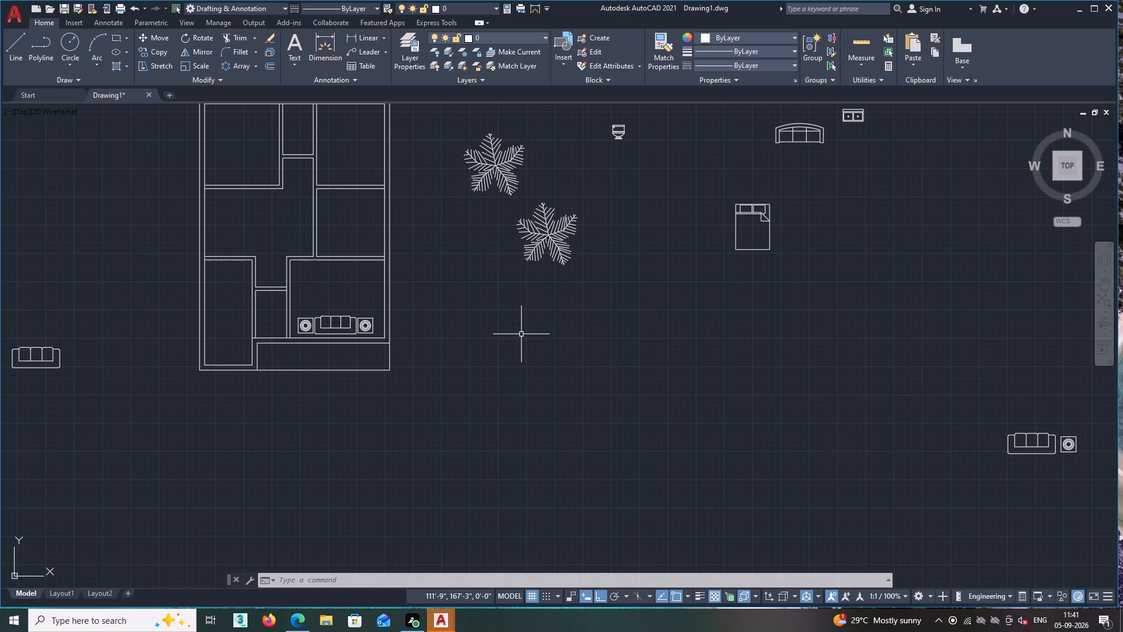
pyautogui.scroll(-2, 508, 334)
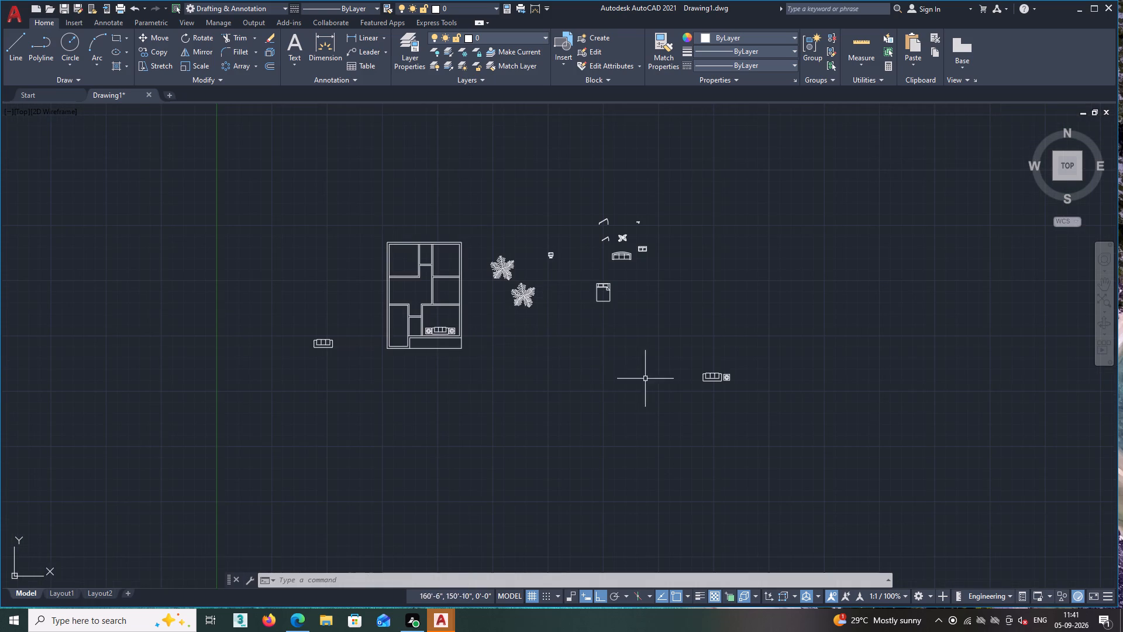
pyautogui.scroll(2, 749, 383)
pyautogui.scroll(-1, 628, 390)
pyautogui.scroll(1, 521, 401)
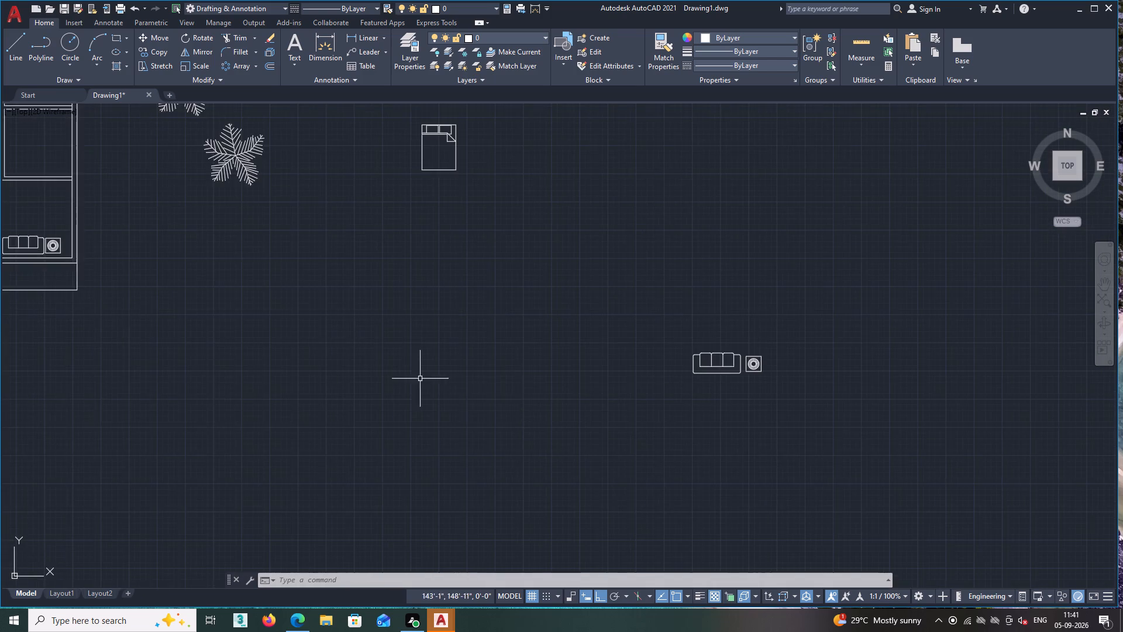
pyautogui.scroll(-2, 386, 360)
pyautogui.moveTo(343, 352); pyautogui.dragTo(433, 344, button='middle')
pyautogui.scroll(2, 395, 324)
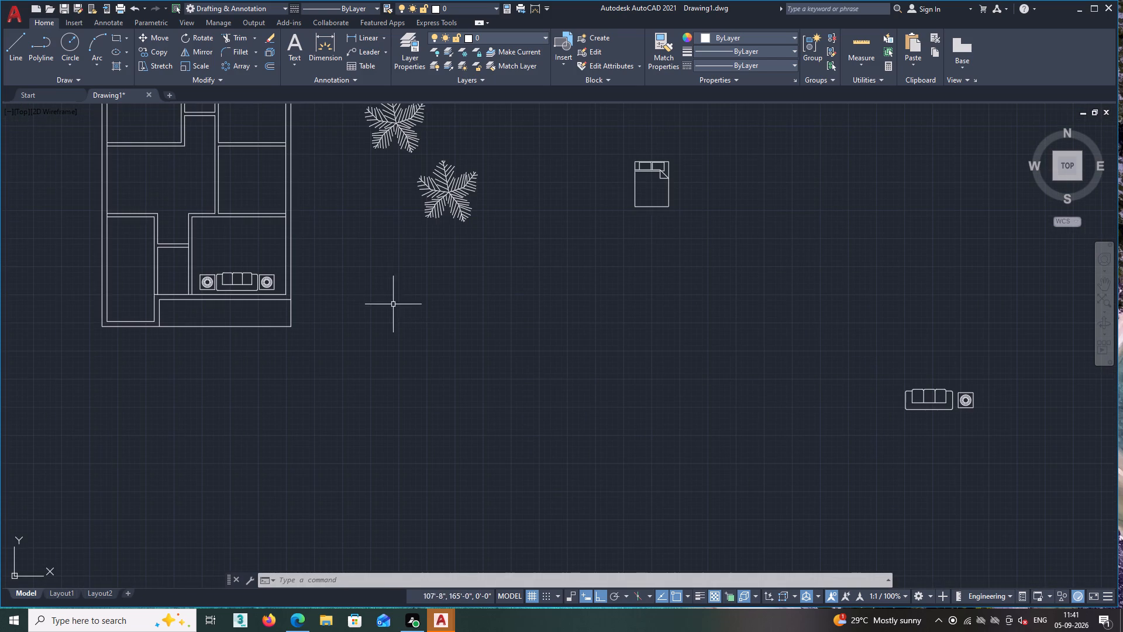
pyautogui.moveTo(378, 249); pyautogui.dragTo(374, 277, button='middle')
pyautogui.scroll(1, 389, 285)
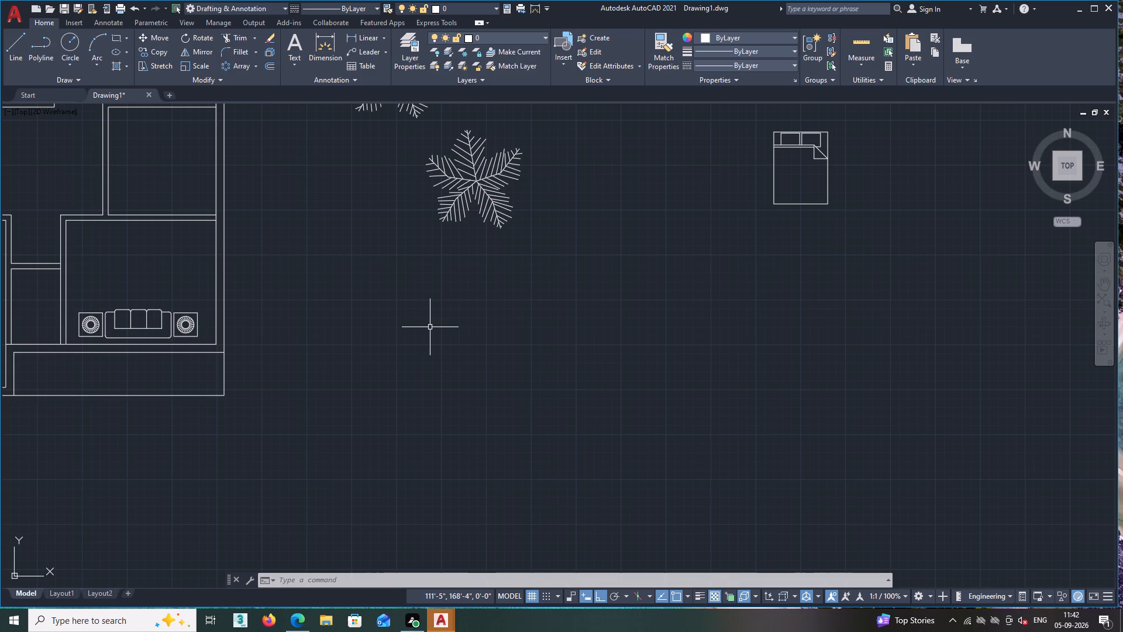
pyautogui.scroll(-4, 430, 327)
pyautogui.scroll(2, 417, 299)
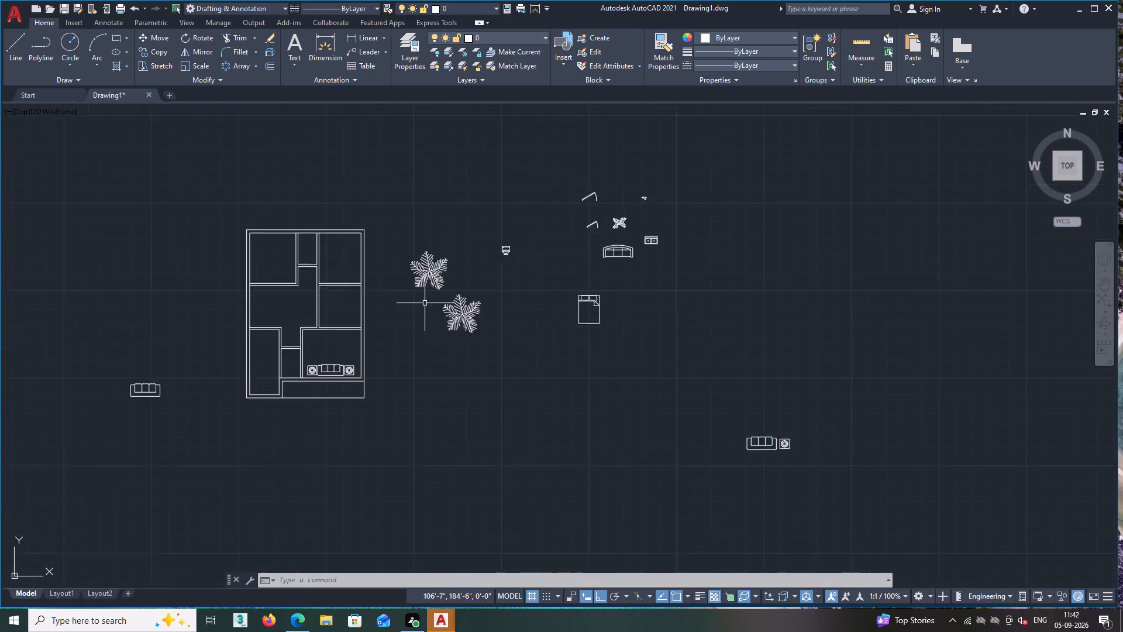
pyautogui.scroll(2, 425, 303)
pyautogui.scroll(-2, 451, 308)
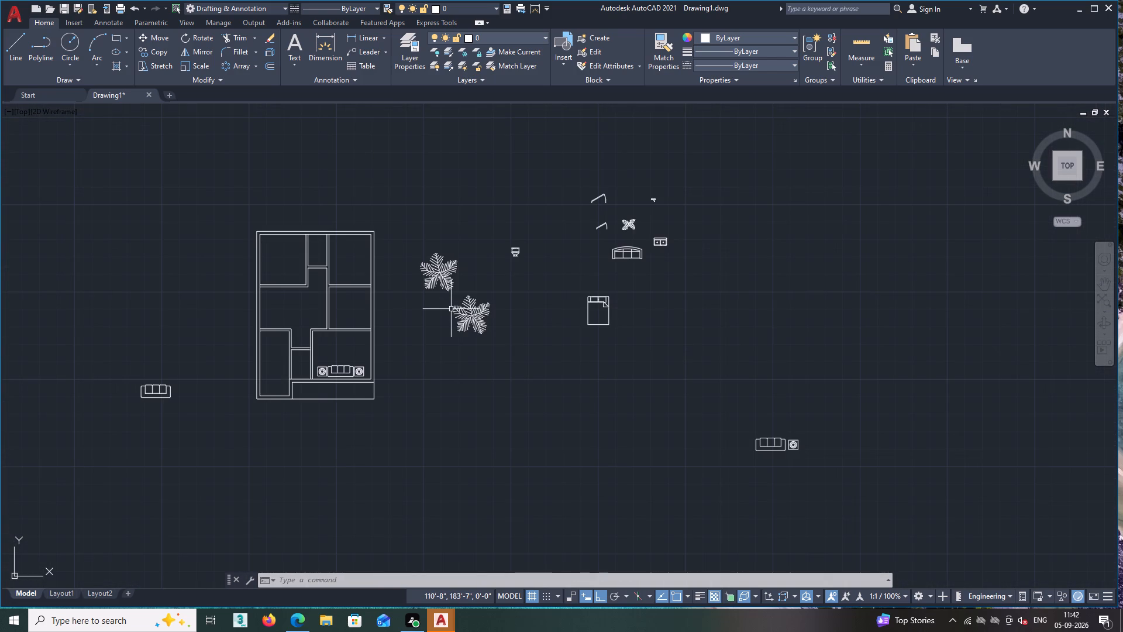
pyautogui.scroll(3, 342, 377)
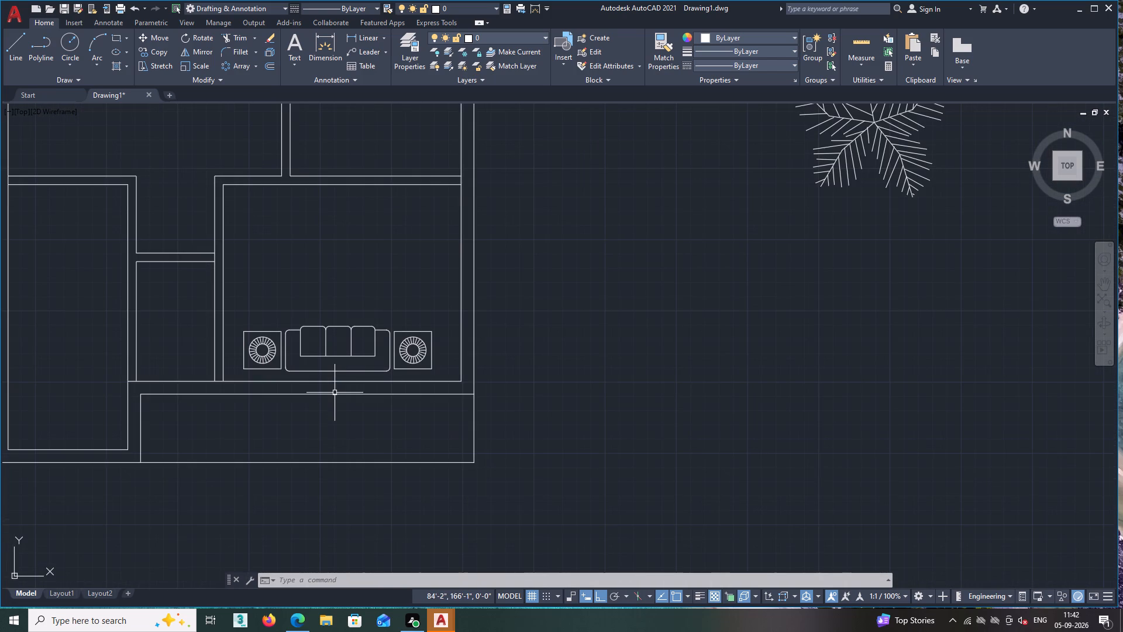
pyautogui.scroll(-1, 335, 393)
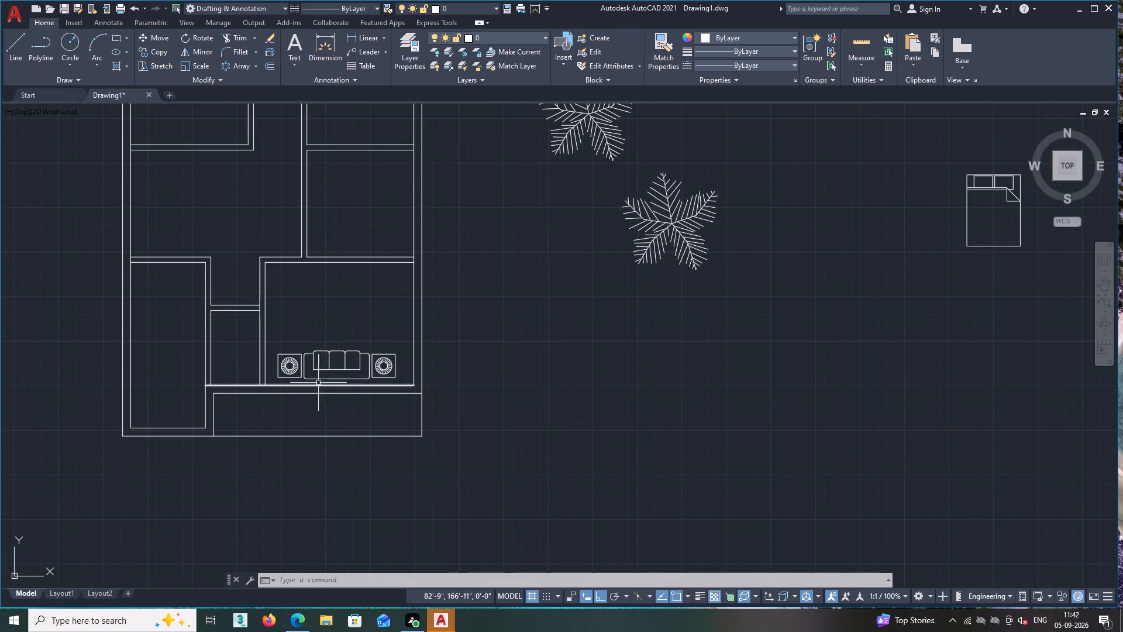
pyautogui.scroll(2, 317, 381)
pyautogui.scroll(-2, 317, 378)
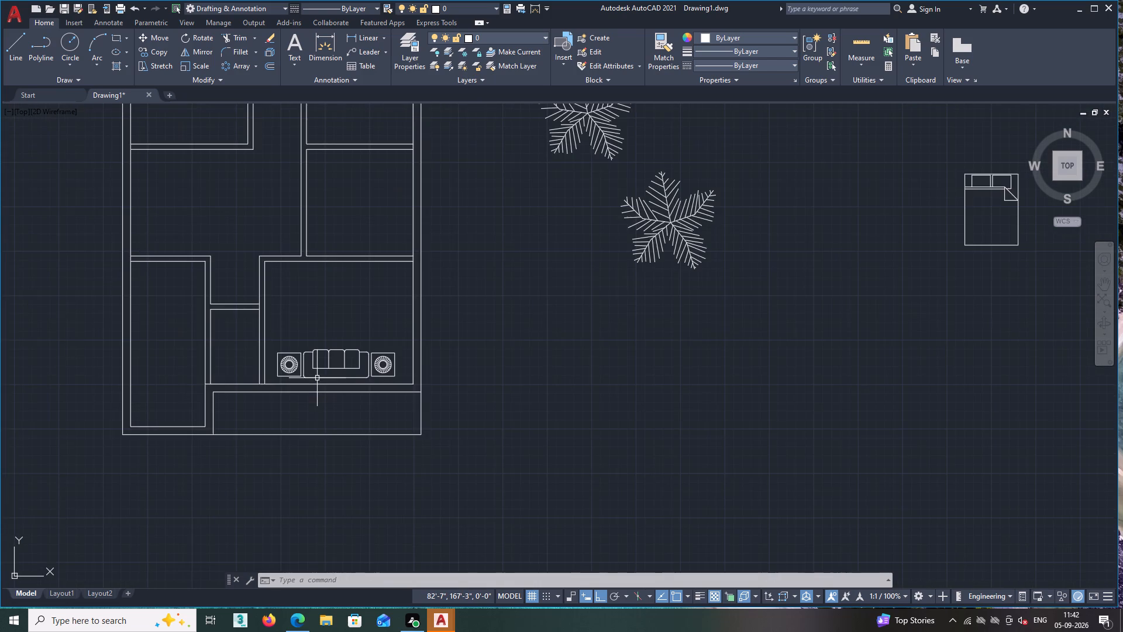
pyautogui.scroll(2, 317, 378)
pyautogui.scroll(-2, 317, 378)
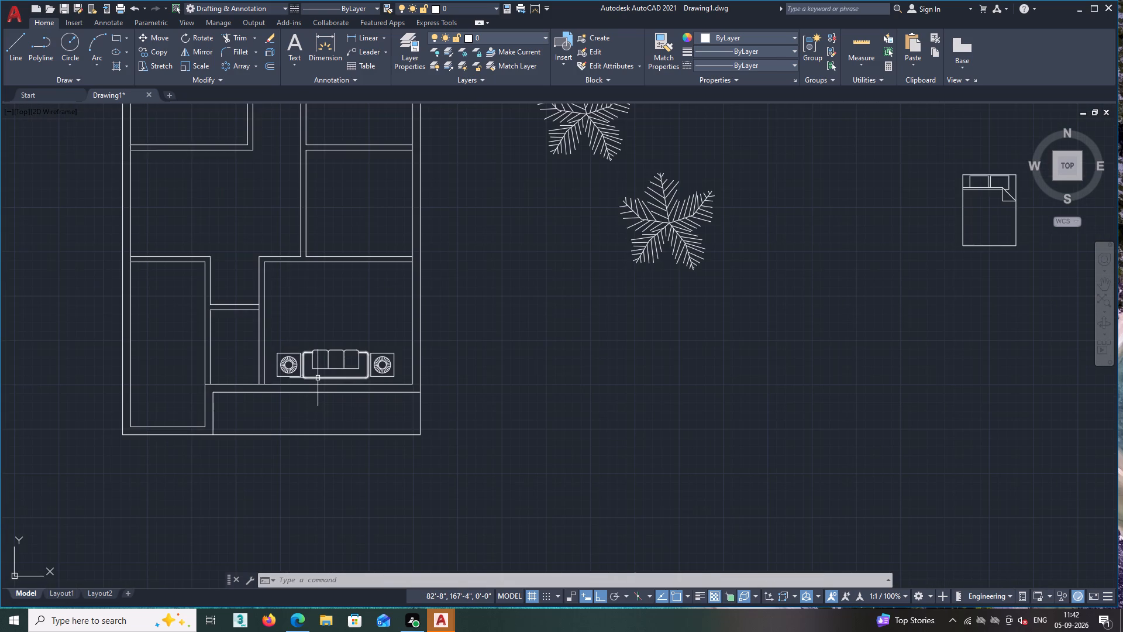
pyautogui.scroll(2, 318, 378)
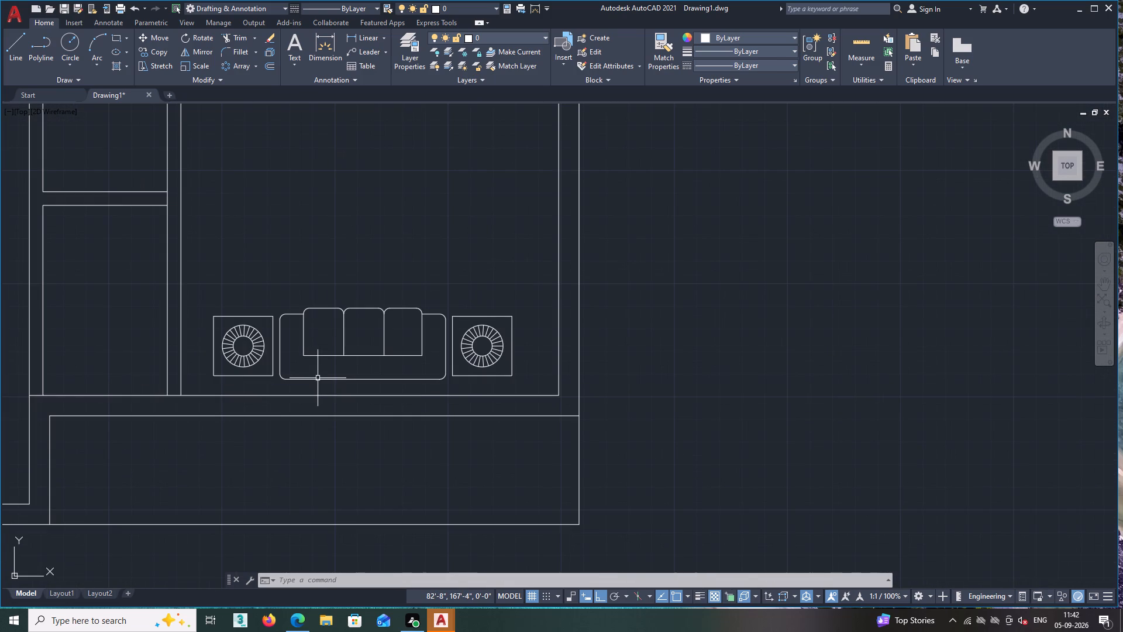
pyautogui.scroll(1, 319, 376)
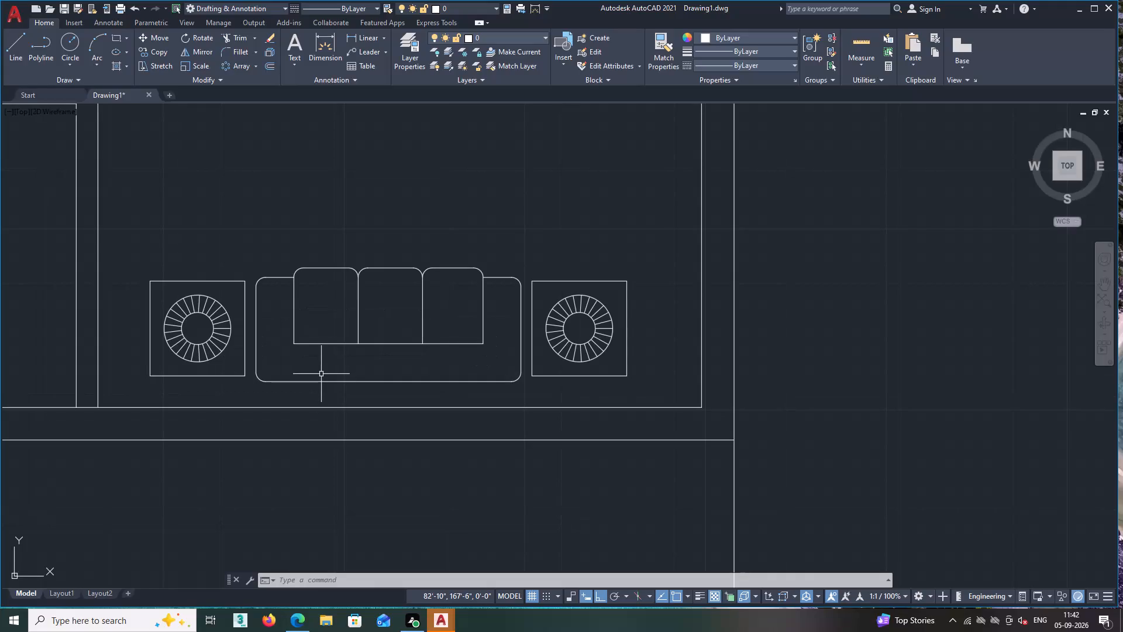
# Start a Write Block of the spare three-seat sofa and side table outside the plan, with Objects as source and a base point above-left of the sofa.
pyautogui.scroll(-5, 321, 374)
pyautogui.scroll(1, 796, 503)
pyautogui.scroll(2, 781, 432)
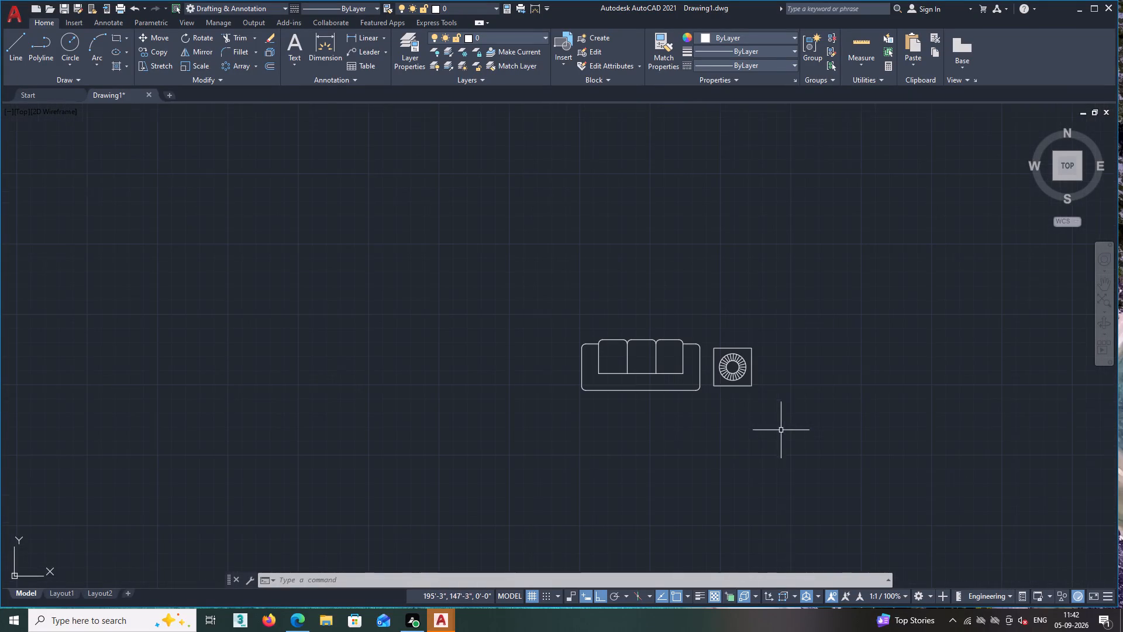
pyautogui.scroll(1, 703, 418)
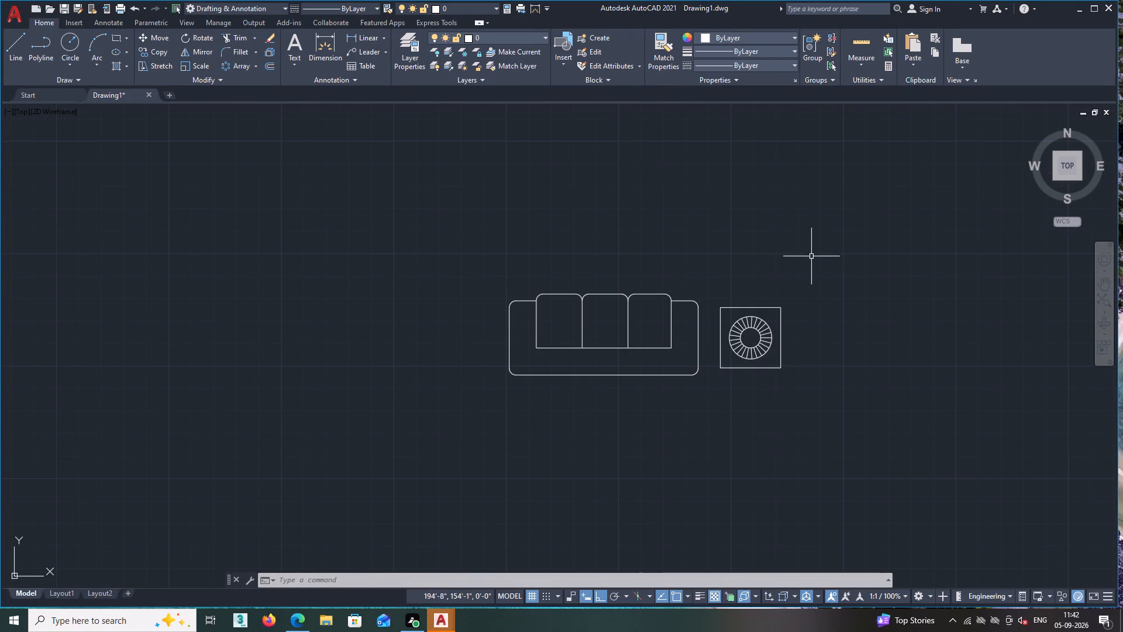
pyautogui.doubleClick(814, 261)
pyautogui.click(443, 407)
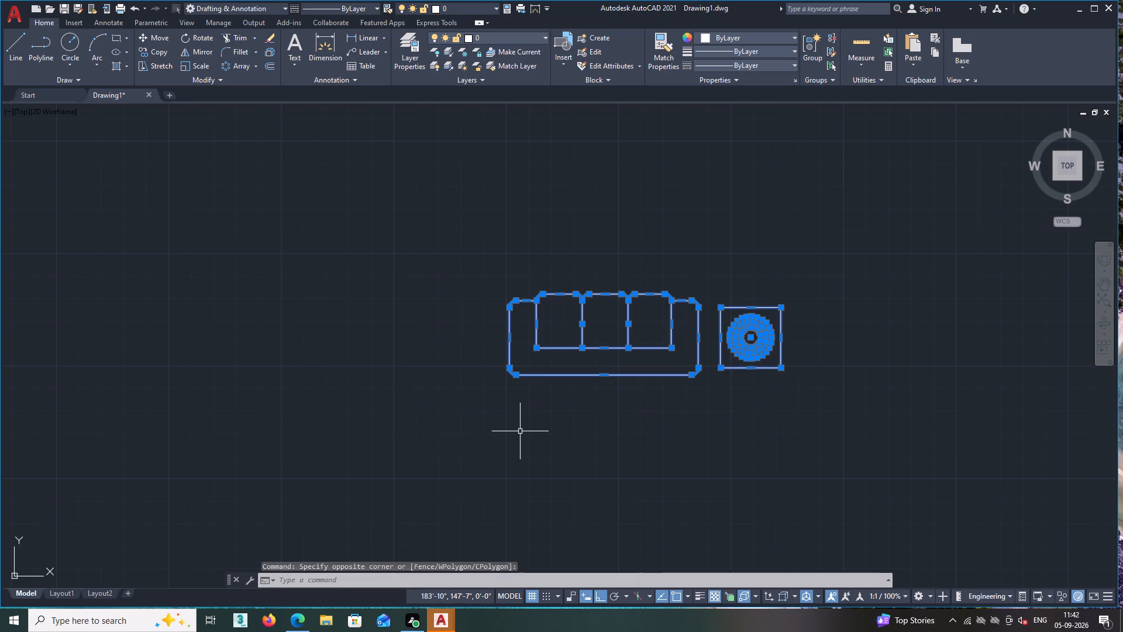
pyautogui.press('w')
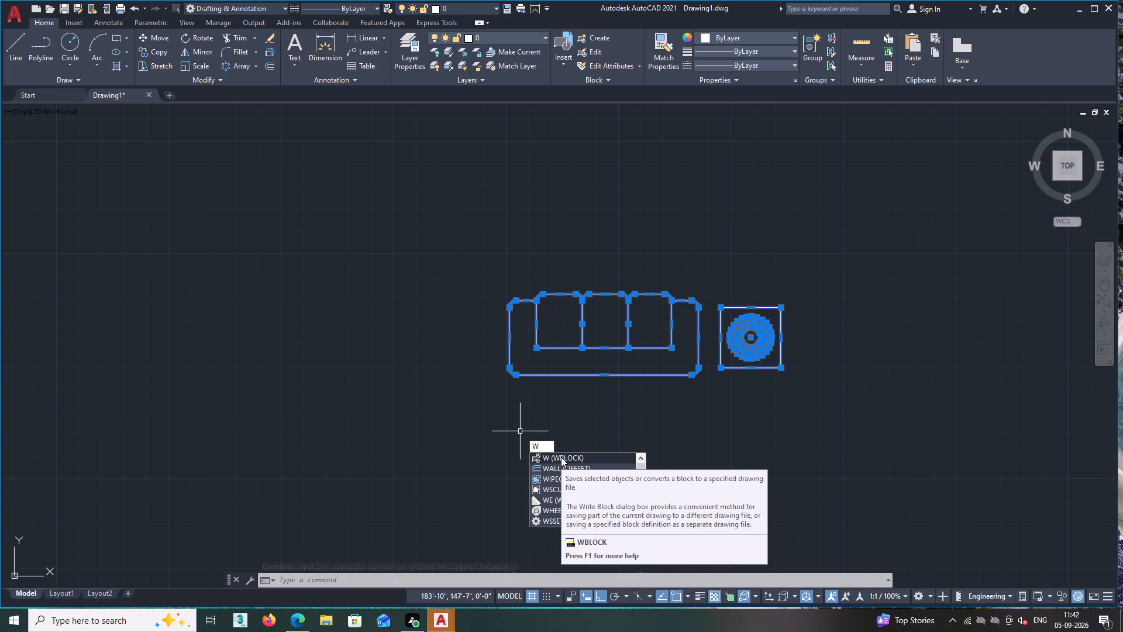
pyautogui.click(561, 457)
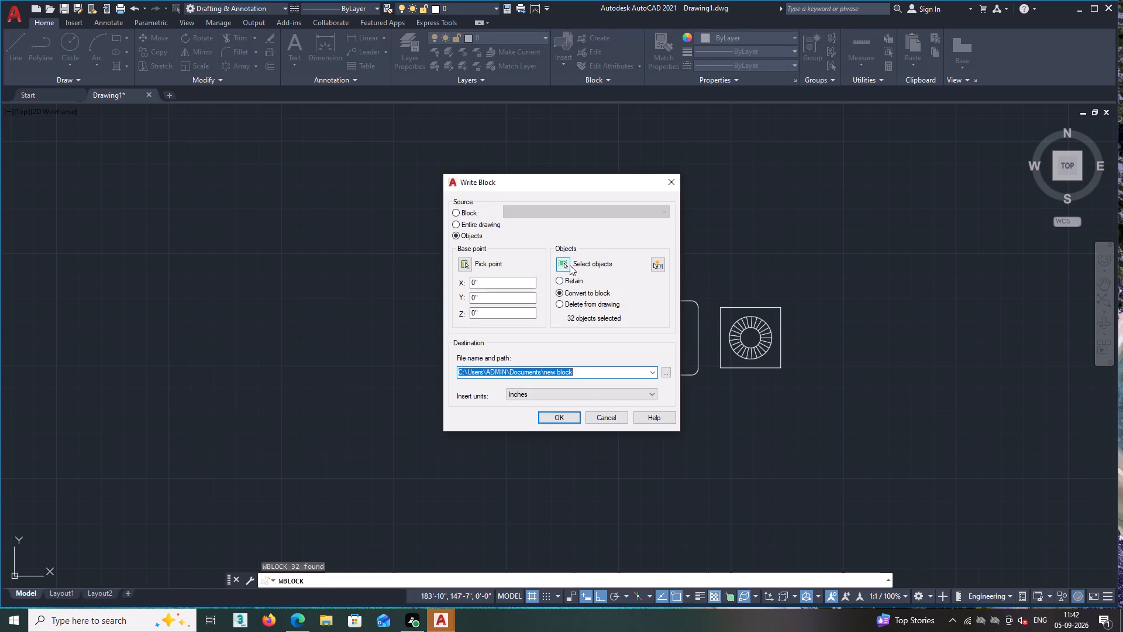
pyautogui.click(455, 235)
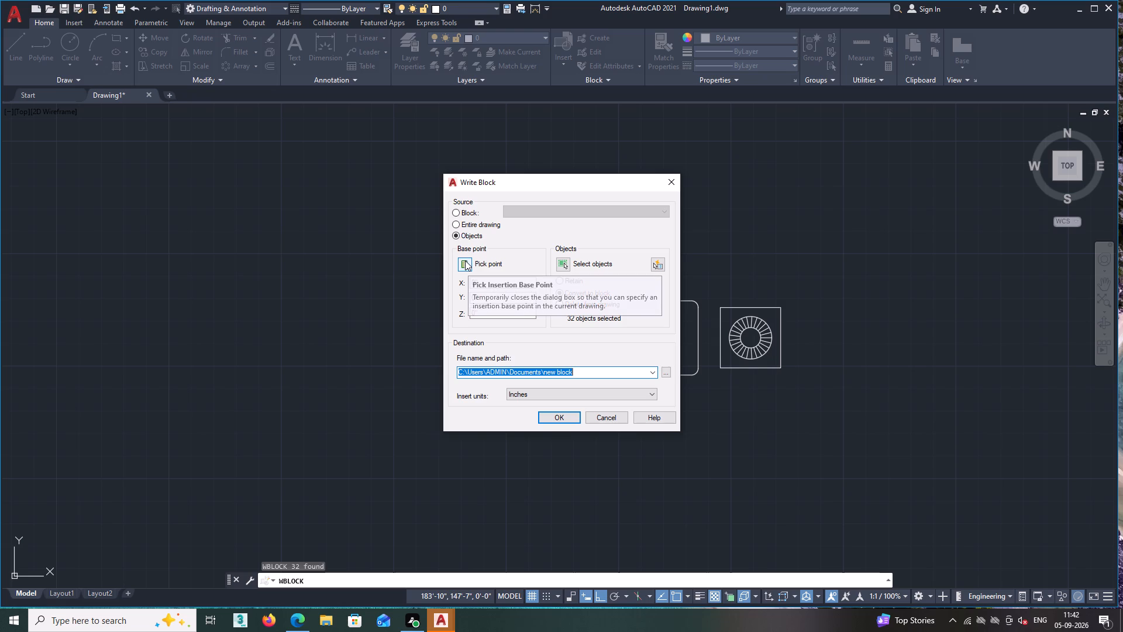
pyautogui.doubleClick(465, 260)
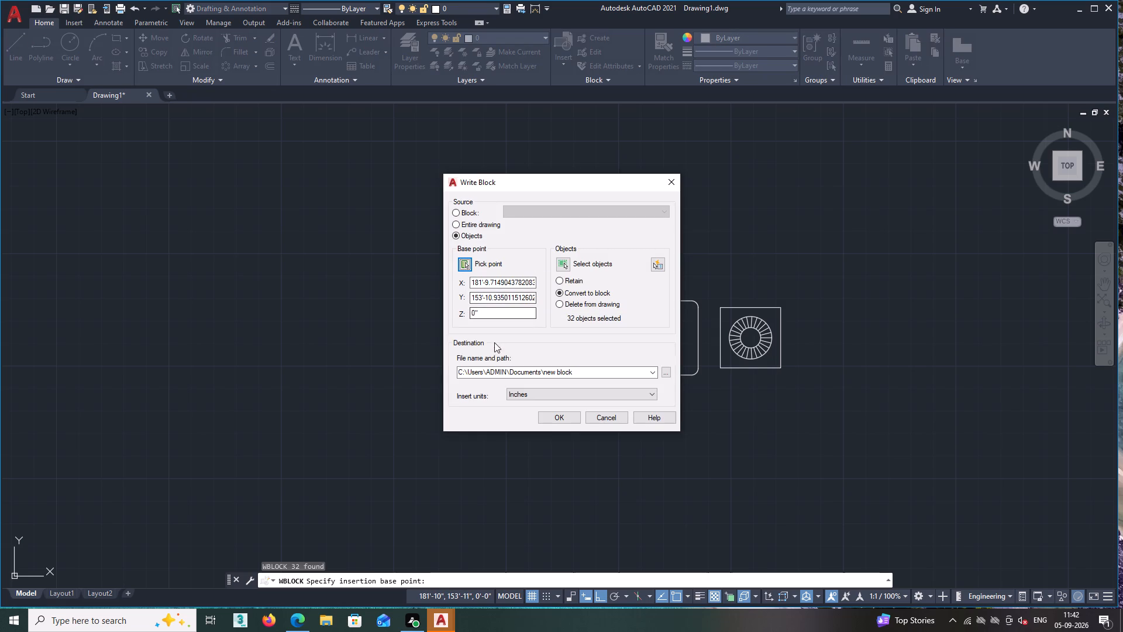
# Set the block's destination file name to CHITTI1.
pyautogui.click(581, 370)
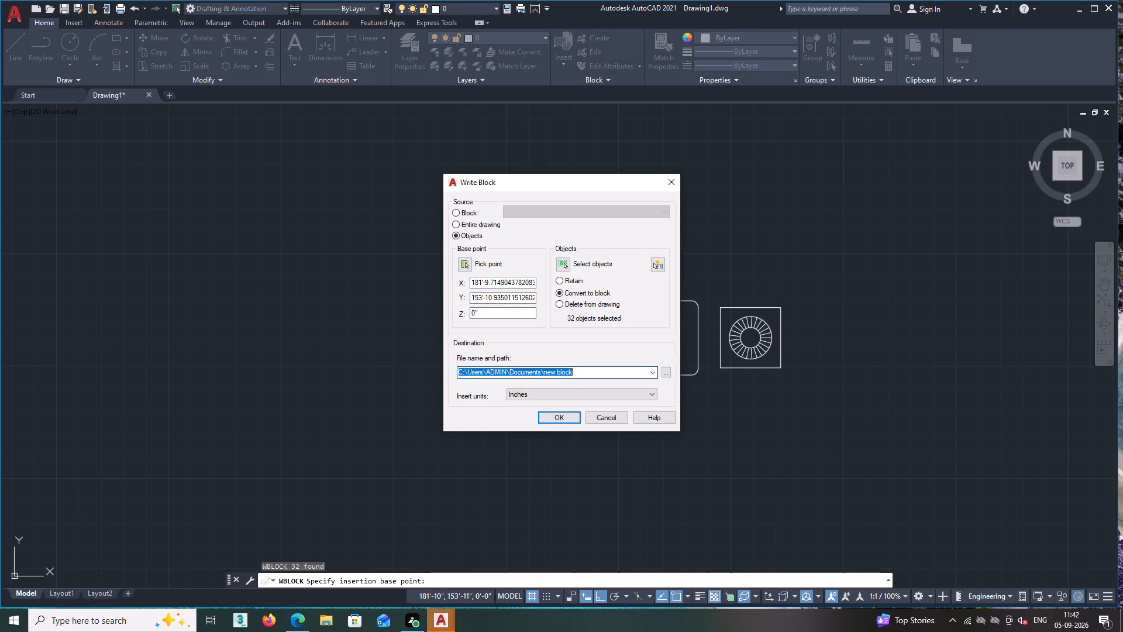
pyautogui.press('BackSpace')
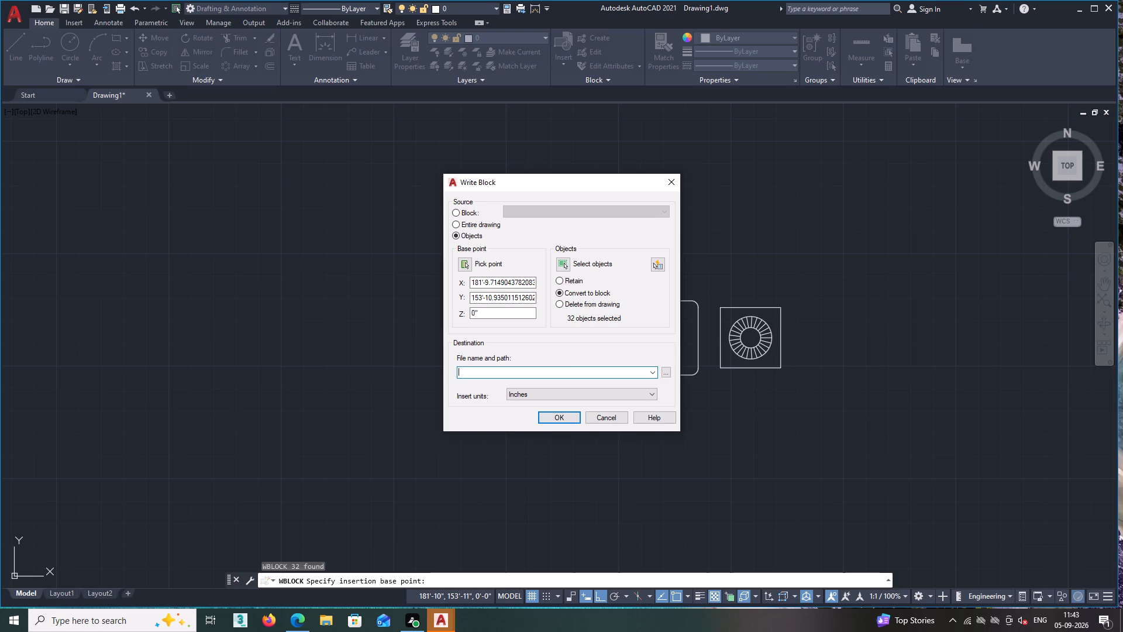
pyautogui.write('CHITTI')
pyautogui.press('1')
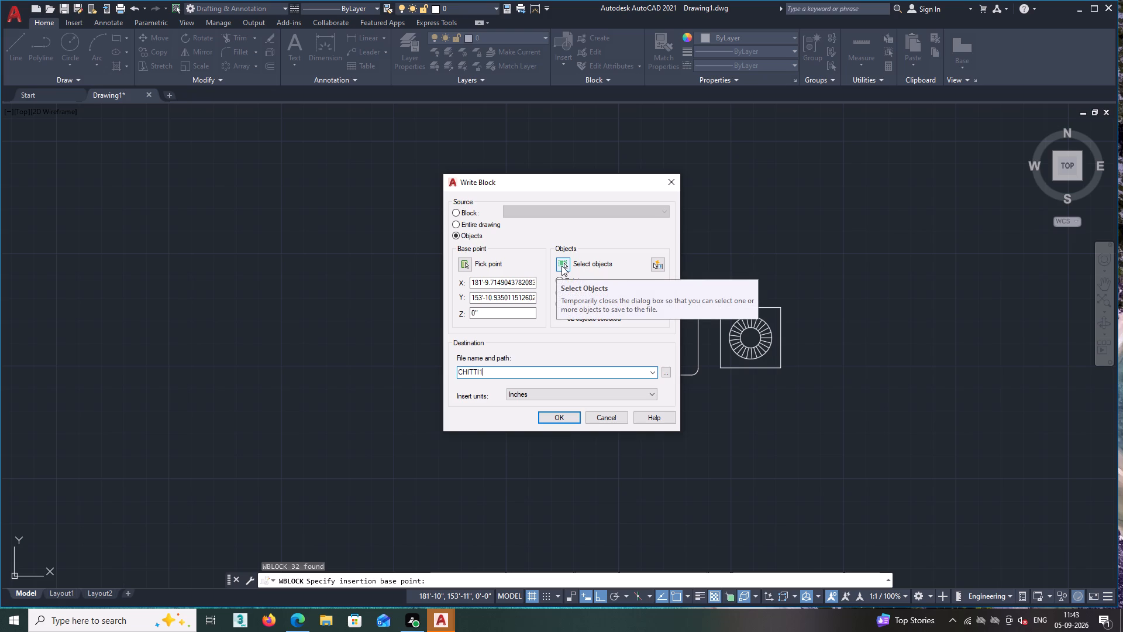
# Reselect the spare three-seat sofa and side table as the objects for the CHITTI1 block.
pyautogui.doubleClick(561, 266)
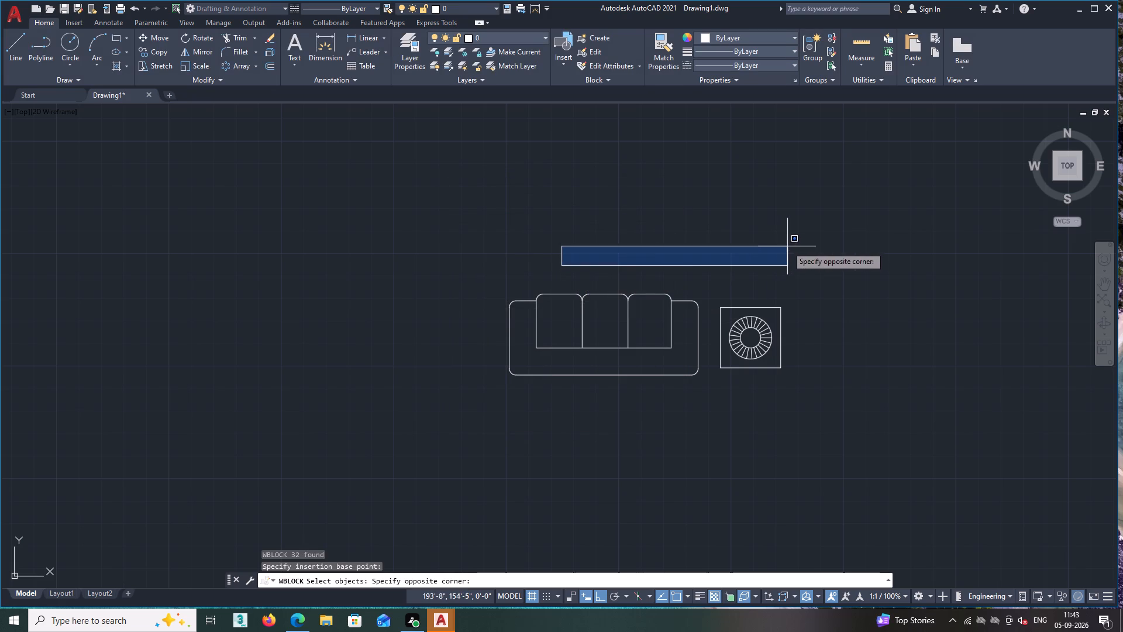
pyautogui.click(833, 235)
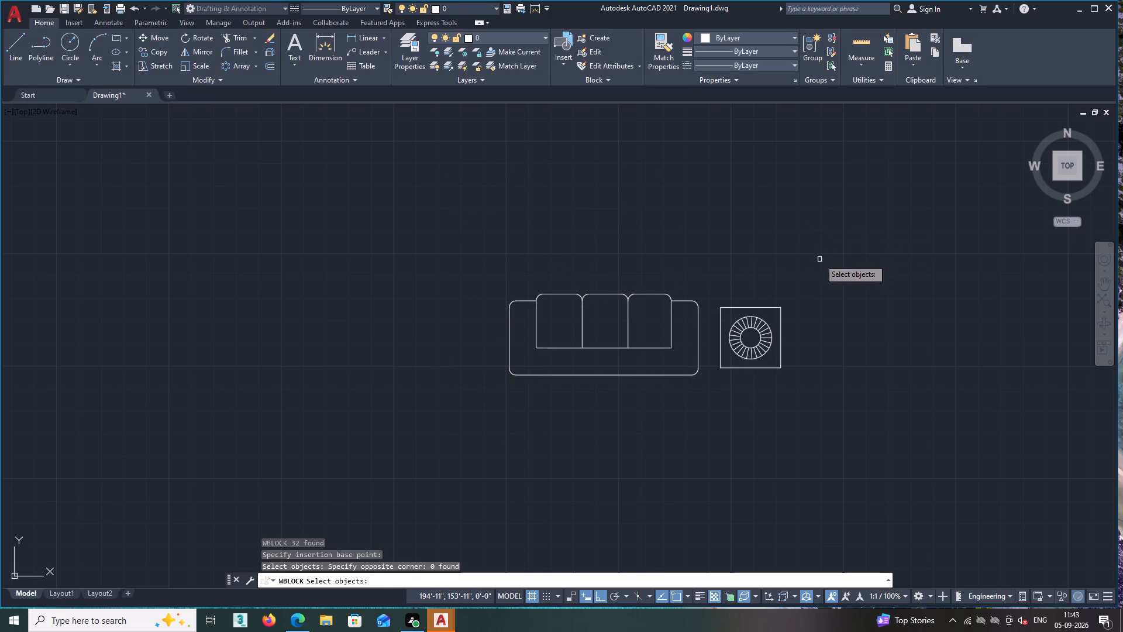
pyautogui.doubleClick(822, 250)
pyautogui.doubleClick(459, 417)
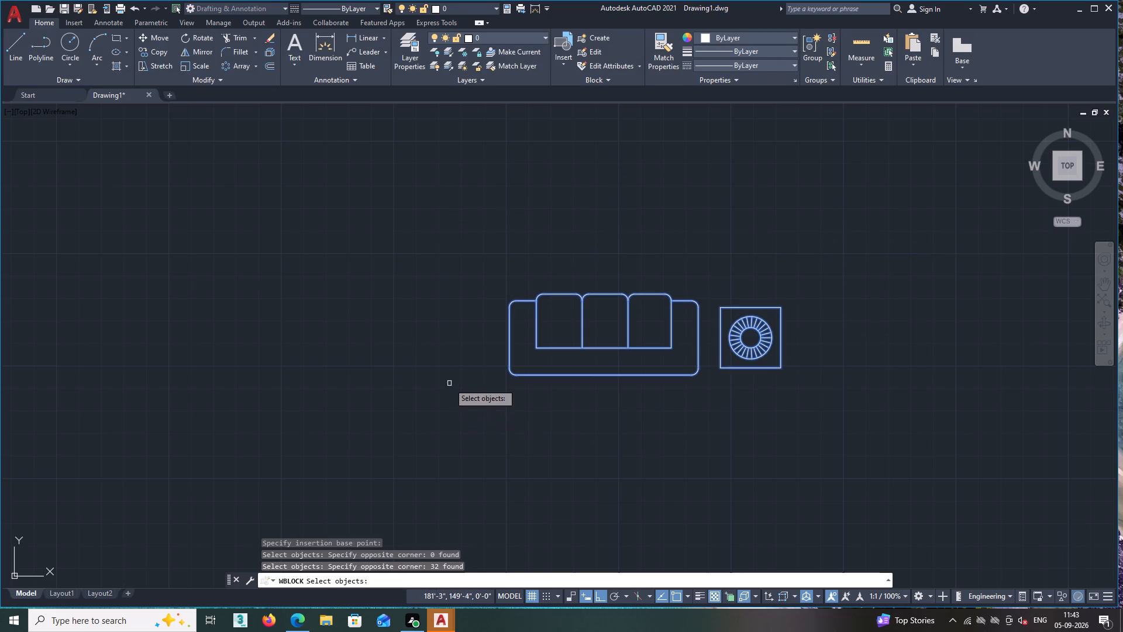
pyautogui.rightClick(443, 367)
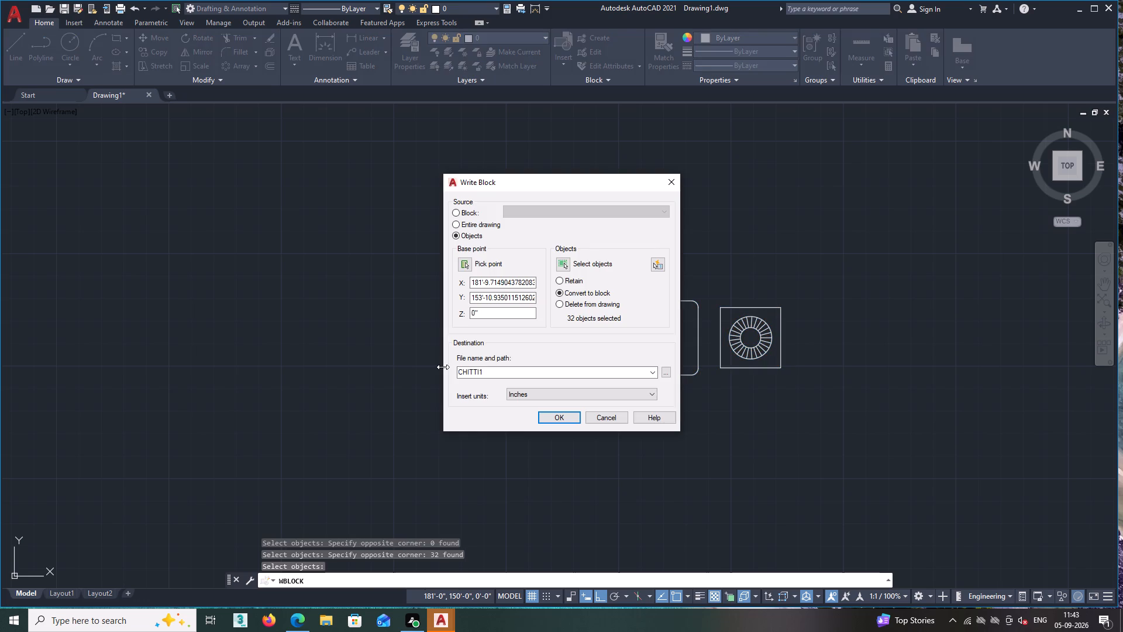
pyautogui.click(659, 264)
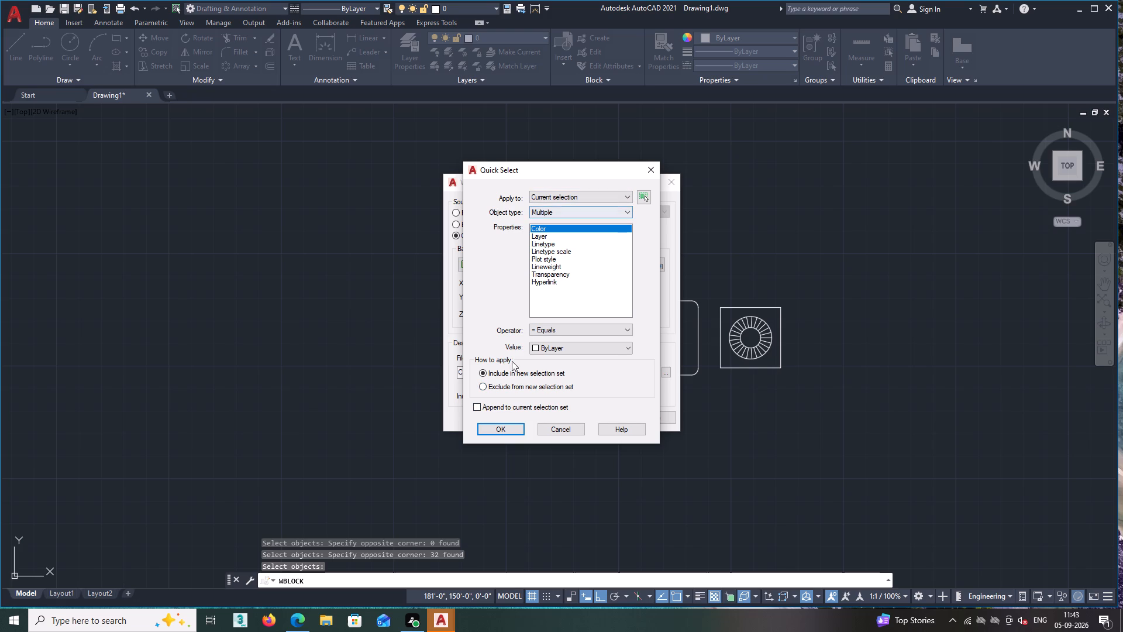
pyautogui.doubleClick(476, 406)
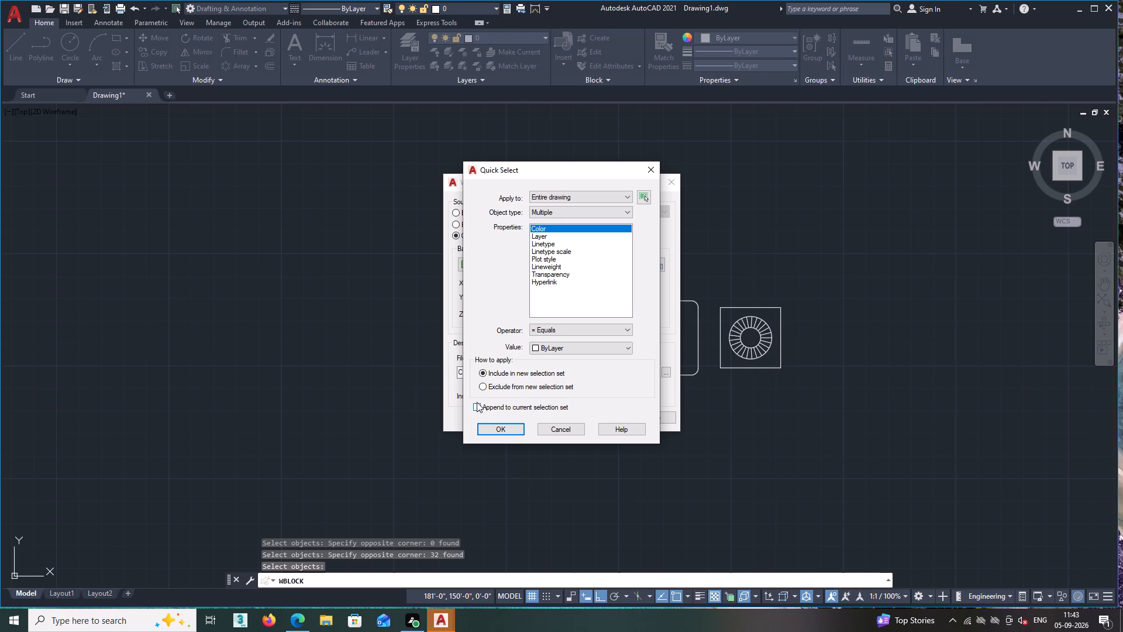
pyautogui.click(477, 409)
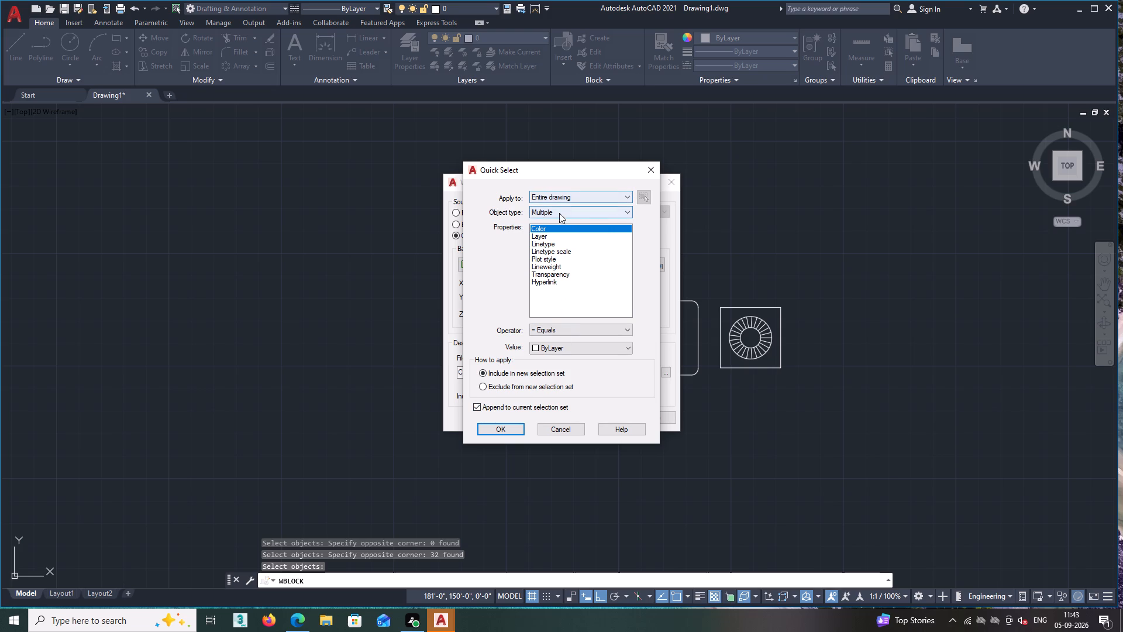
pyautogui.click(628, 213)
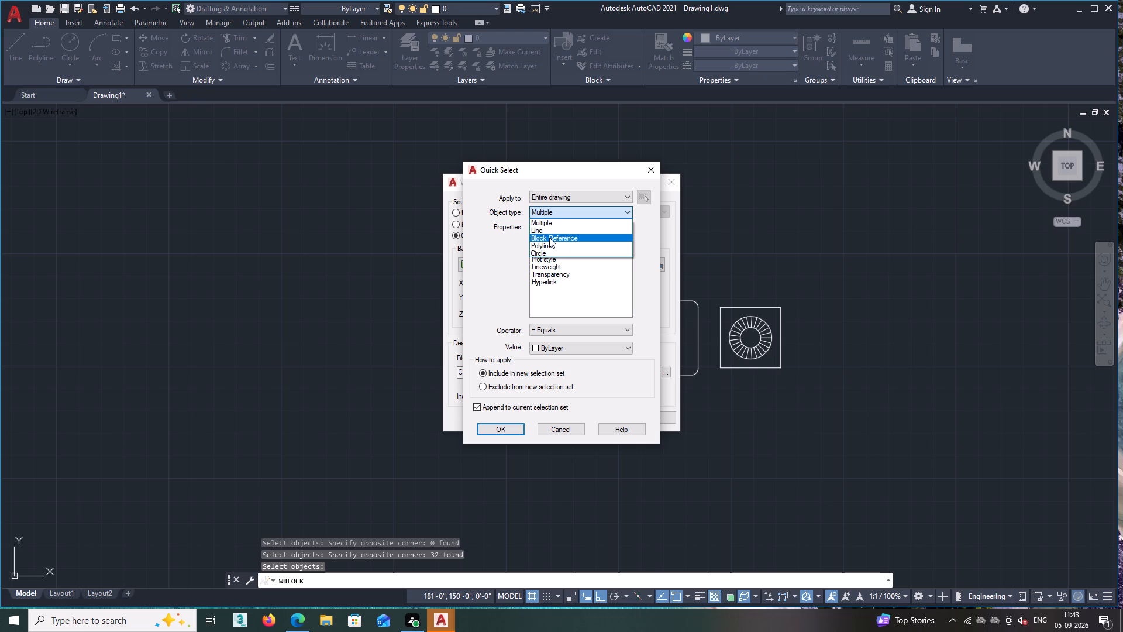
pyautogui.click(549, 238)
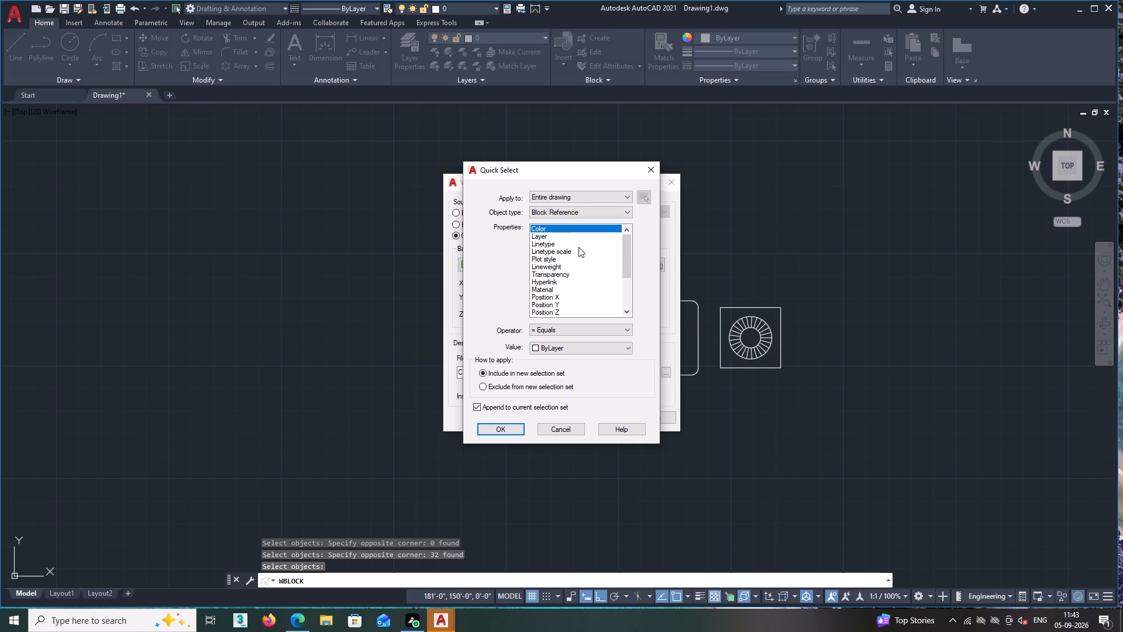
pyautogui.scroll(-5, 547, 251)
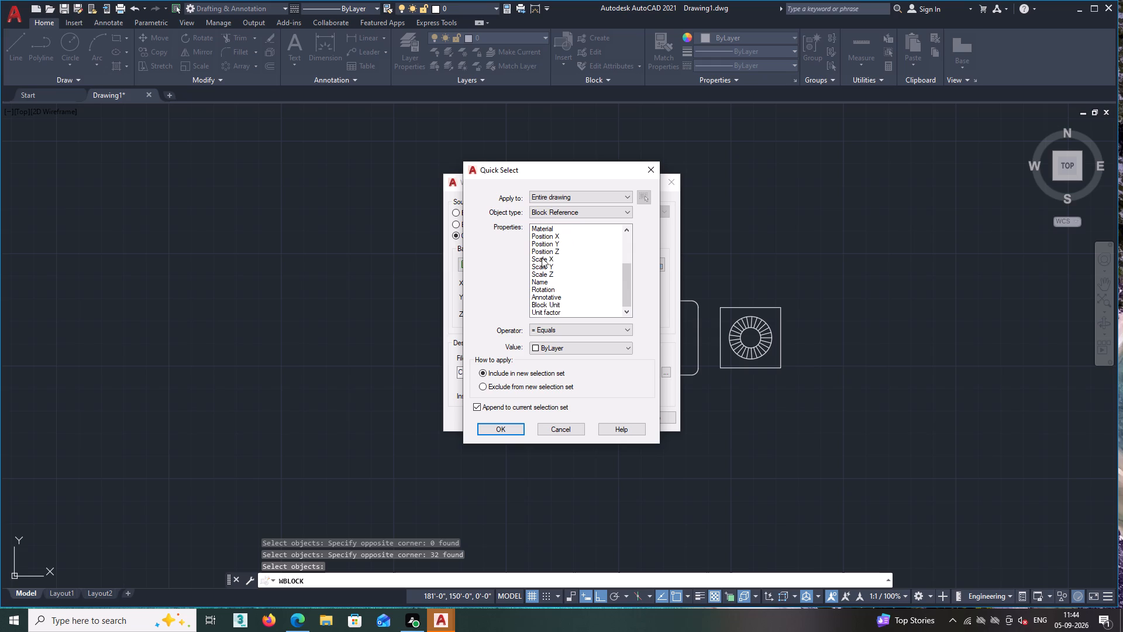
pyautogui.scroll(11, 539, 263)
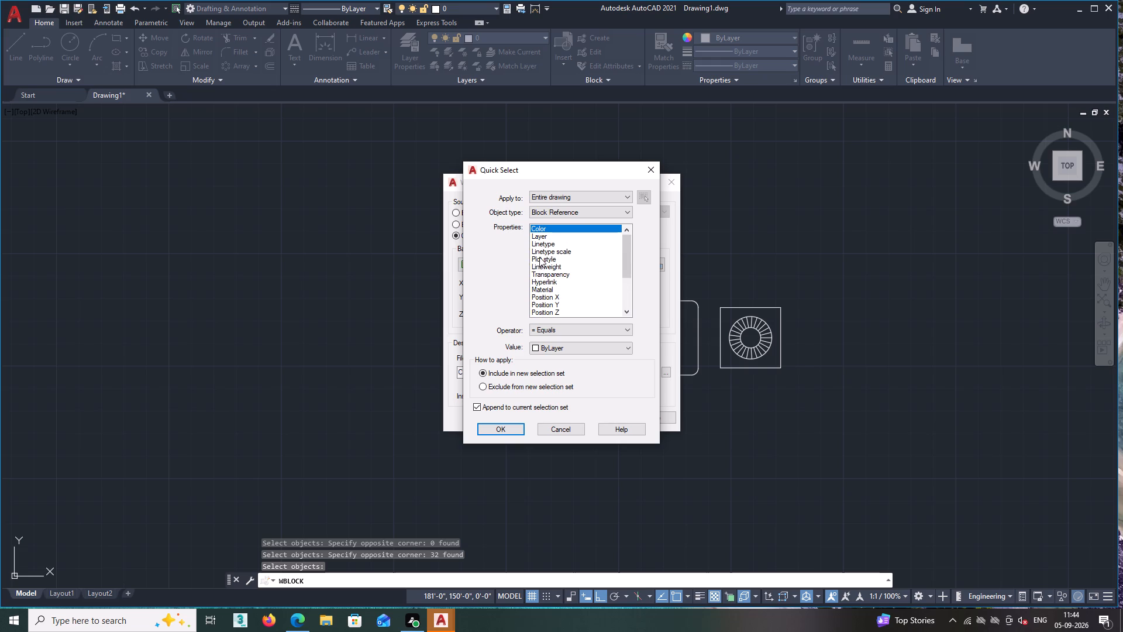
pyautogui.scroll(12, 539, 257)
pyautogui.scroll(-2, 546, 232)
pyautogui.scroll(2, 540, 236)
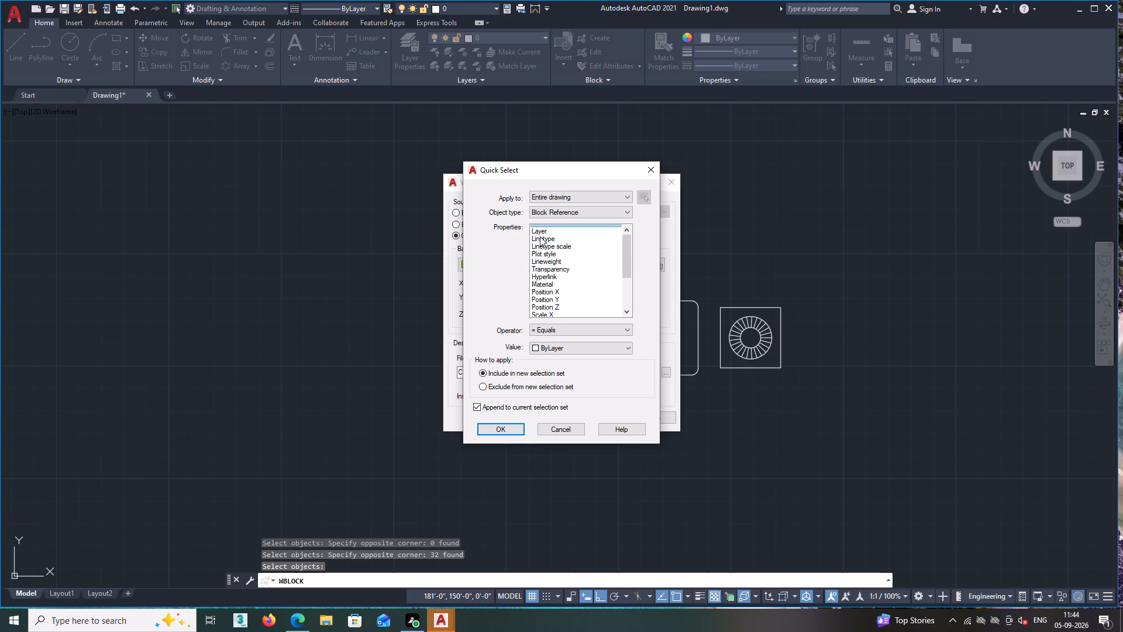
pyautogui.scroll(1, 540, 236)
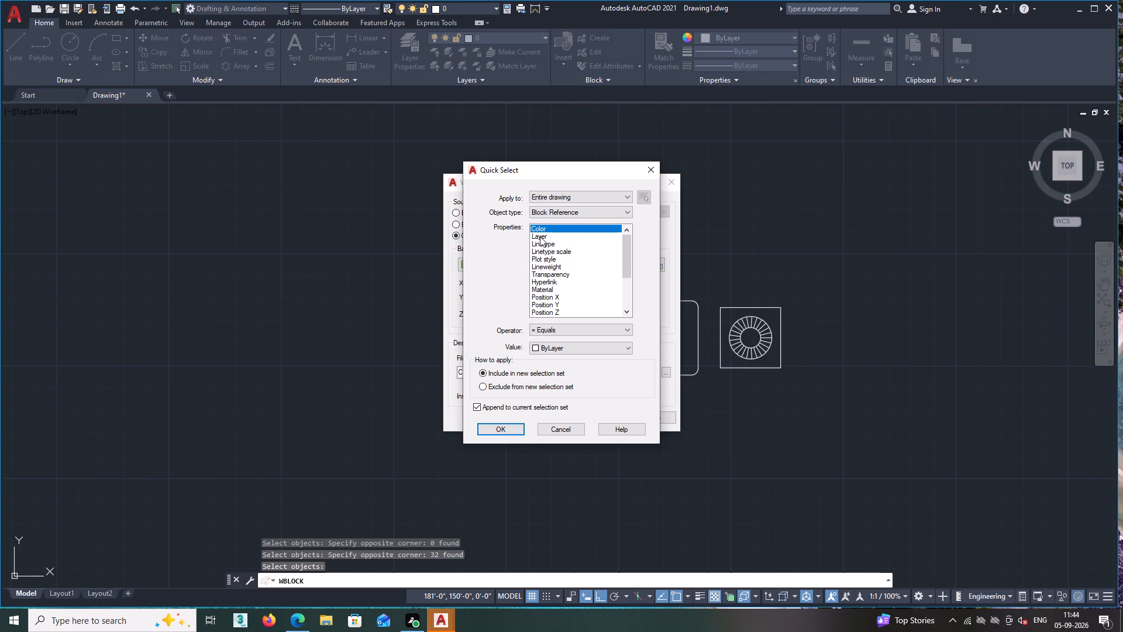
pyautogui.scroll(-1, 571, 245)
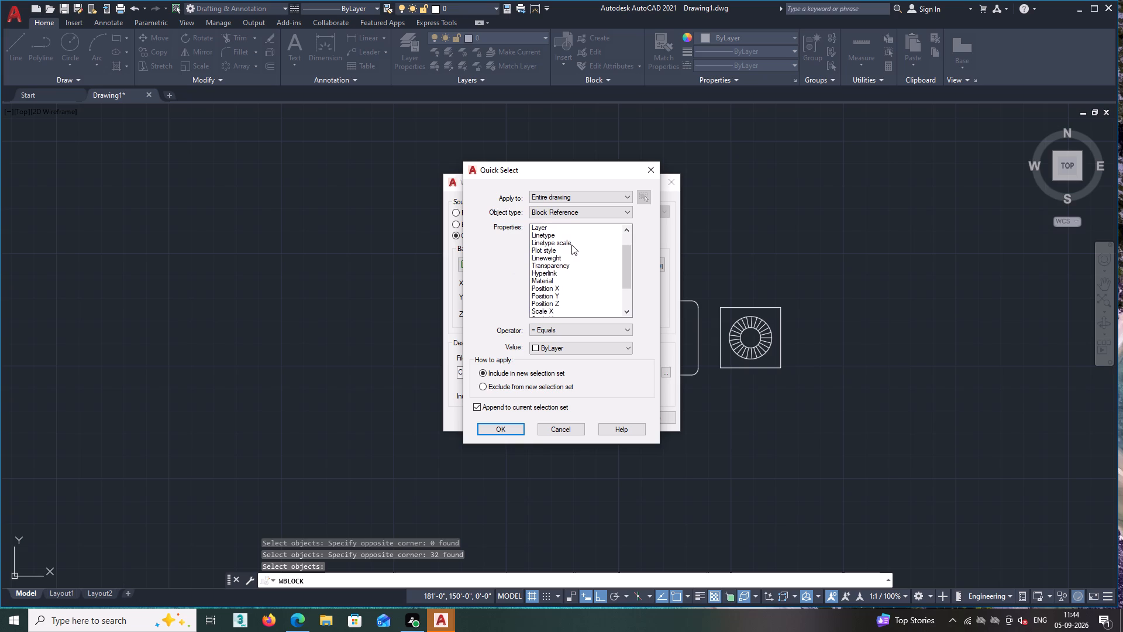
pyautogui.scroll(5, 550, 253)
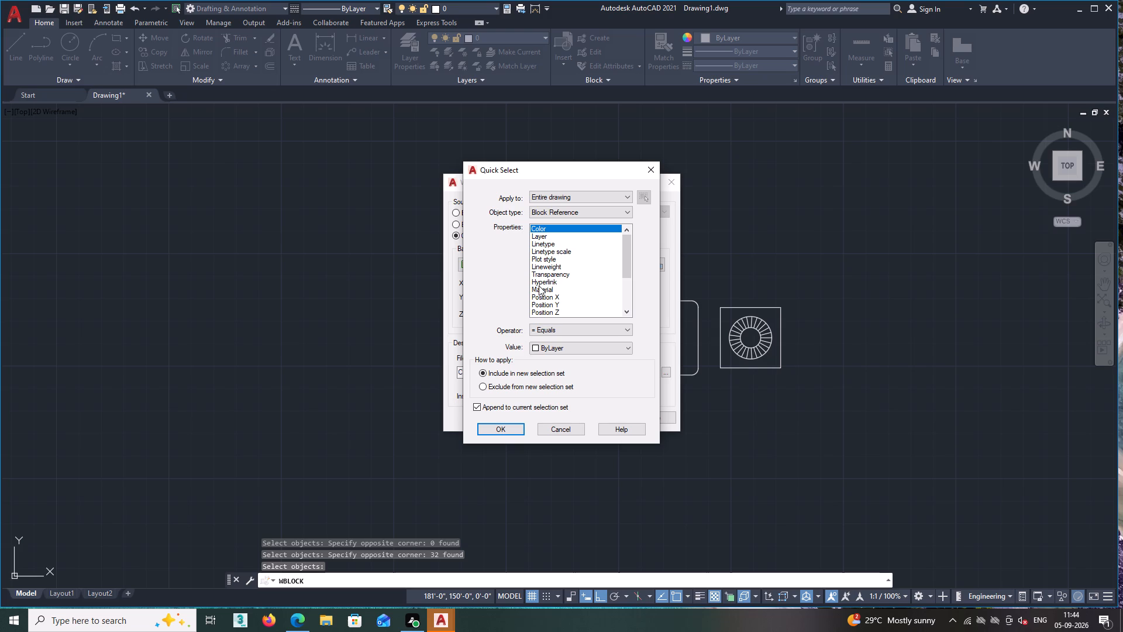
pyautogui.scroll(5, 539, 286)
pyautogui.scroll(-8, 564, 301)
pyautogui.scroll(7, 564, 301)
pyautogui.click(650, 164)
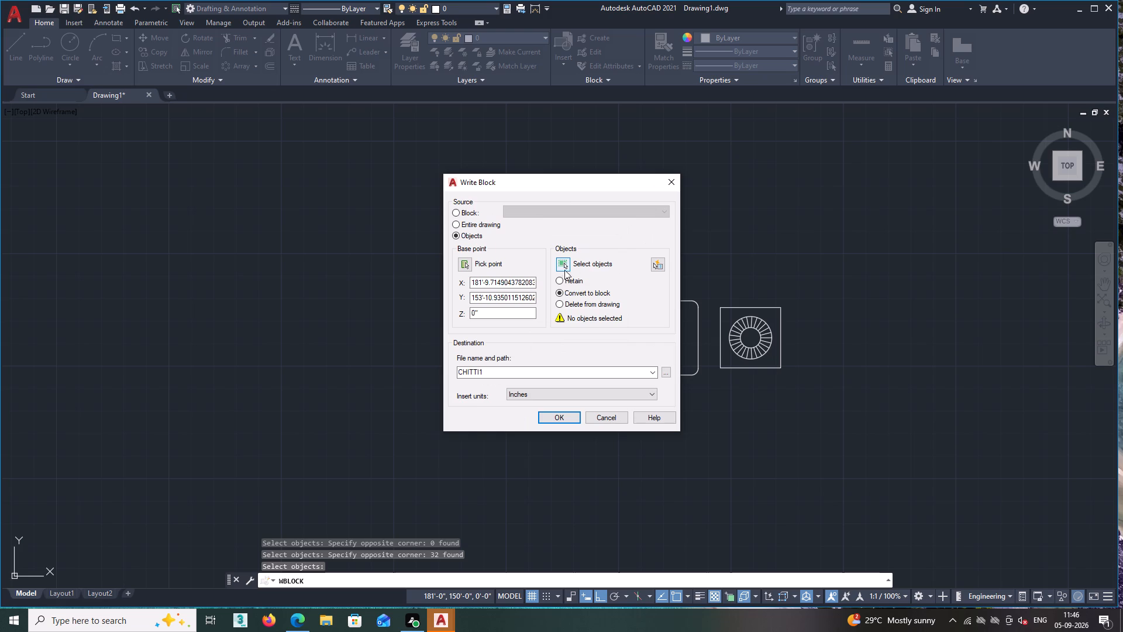
# Select the spare three-seat sofa and the side table together as the objects for the CHITTI1 block.
pyautogui.click(561, 264)
pyautogui.moveTo(857, 238); pyautogui.dragTo(854, 249)
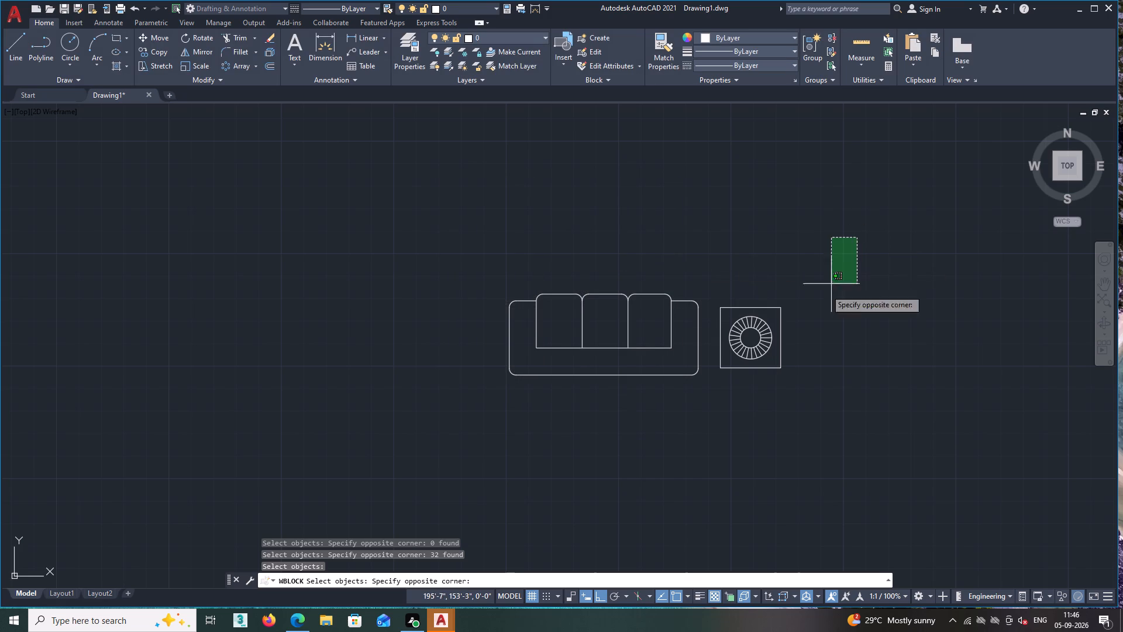
pyautogui.click(478, 404)
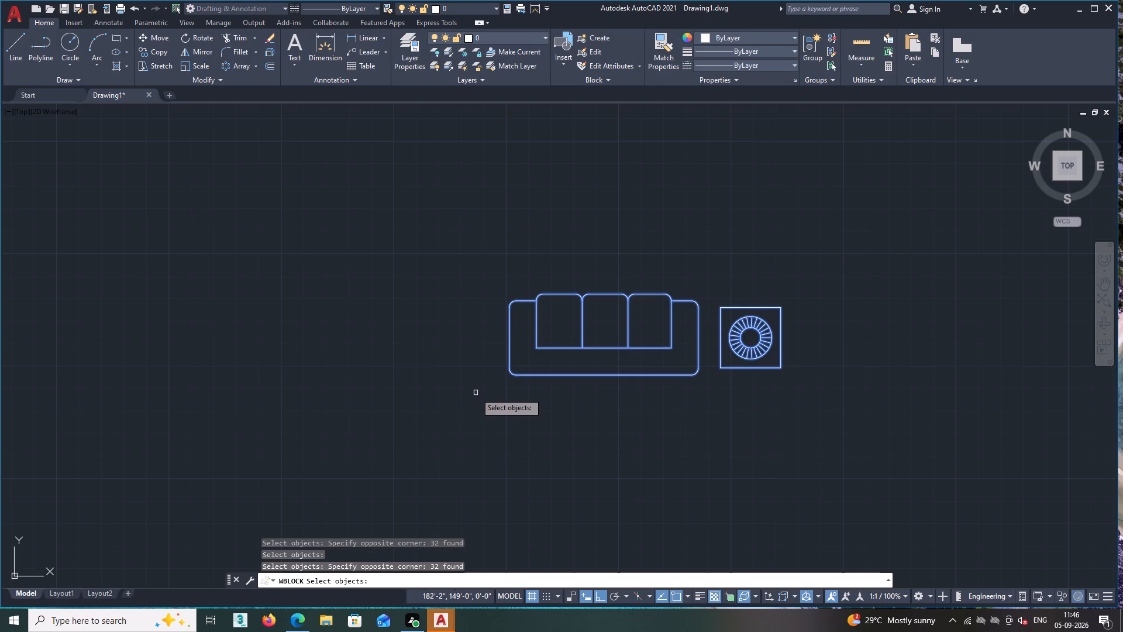
pyautogui.rightClick(461, 373)
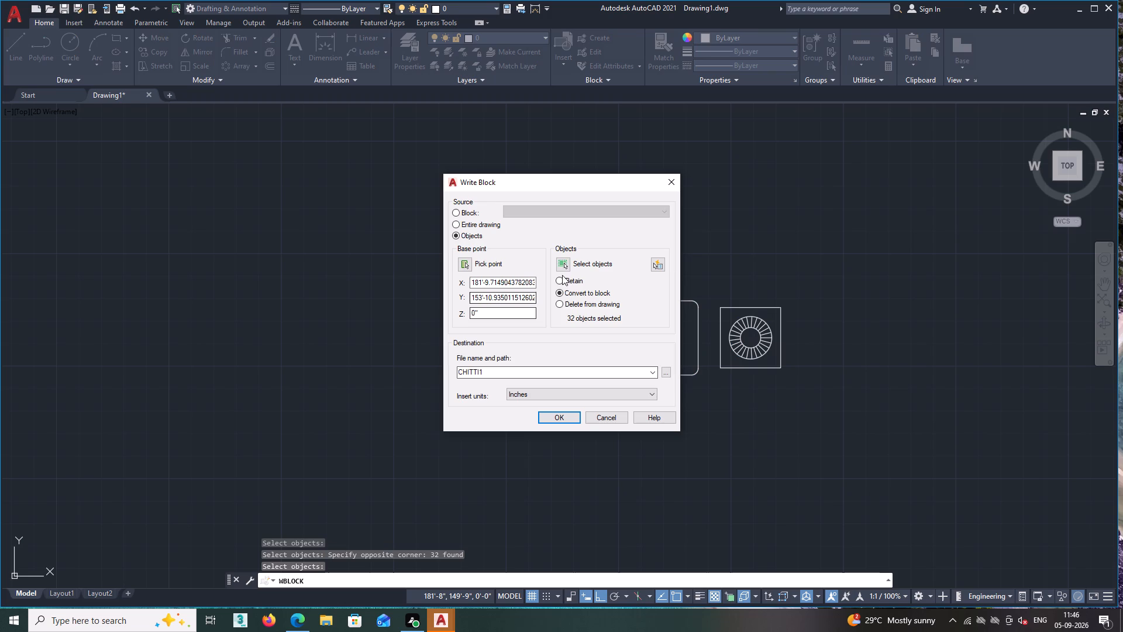
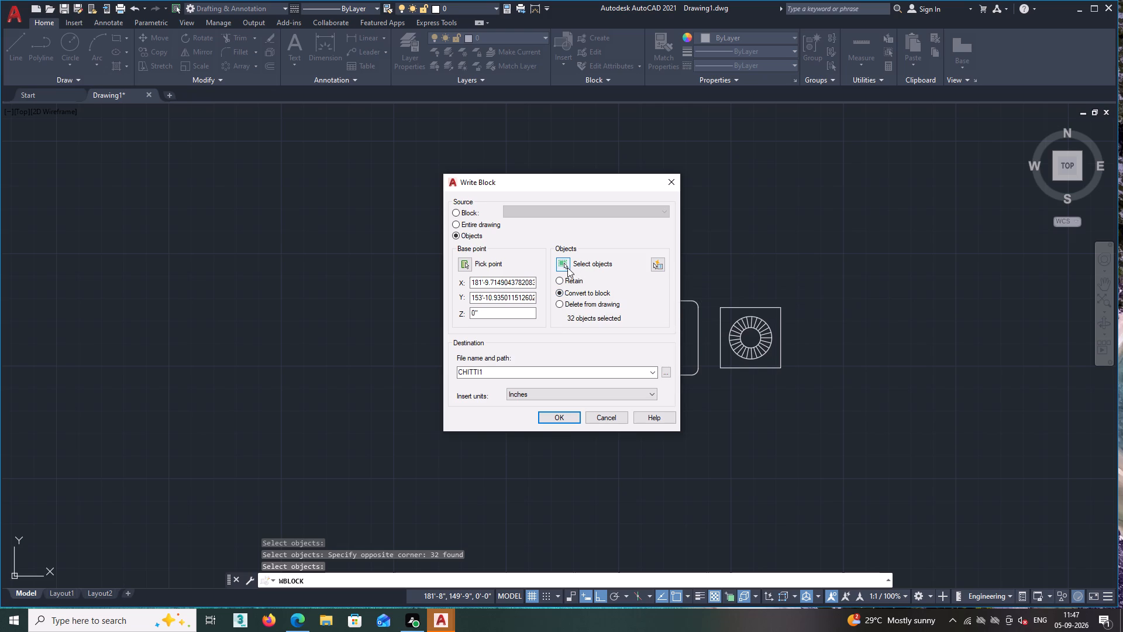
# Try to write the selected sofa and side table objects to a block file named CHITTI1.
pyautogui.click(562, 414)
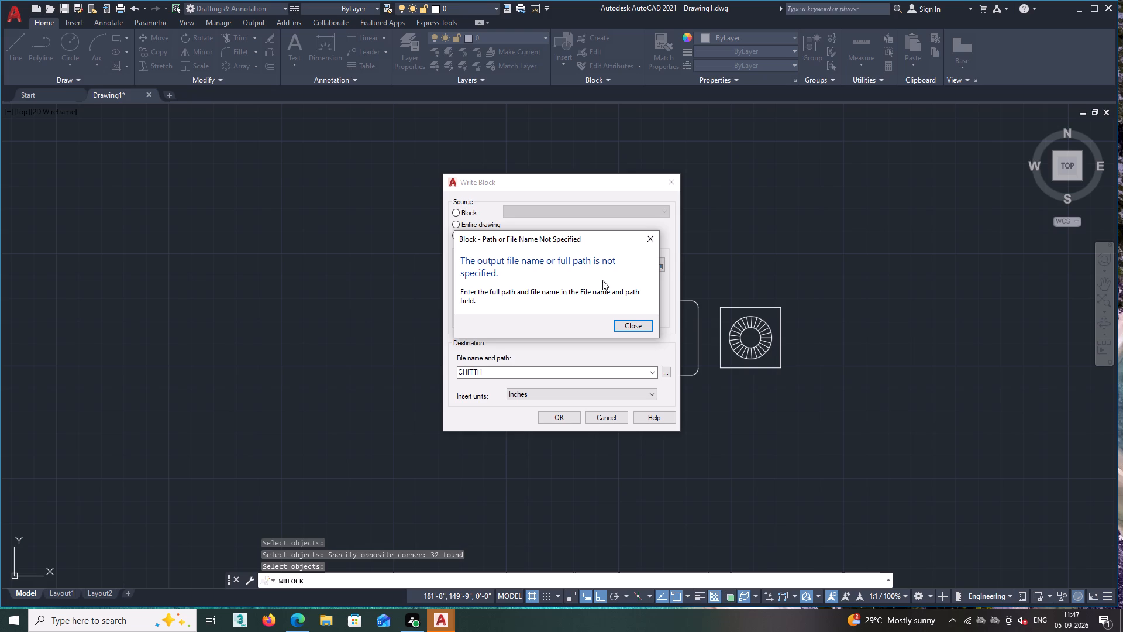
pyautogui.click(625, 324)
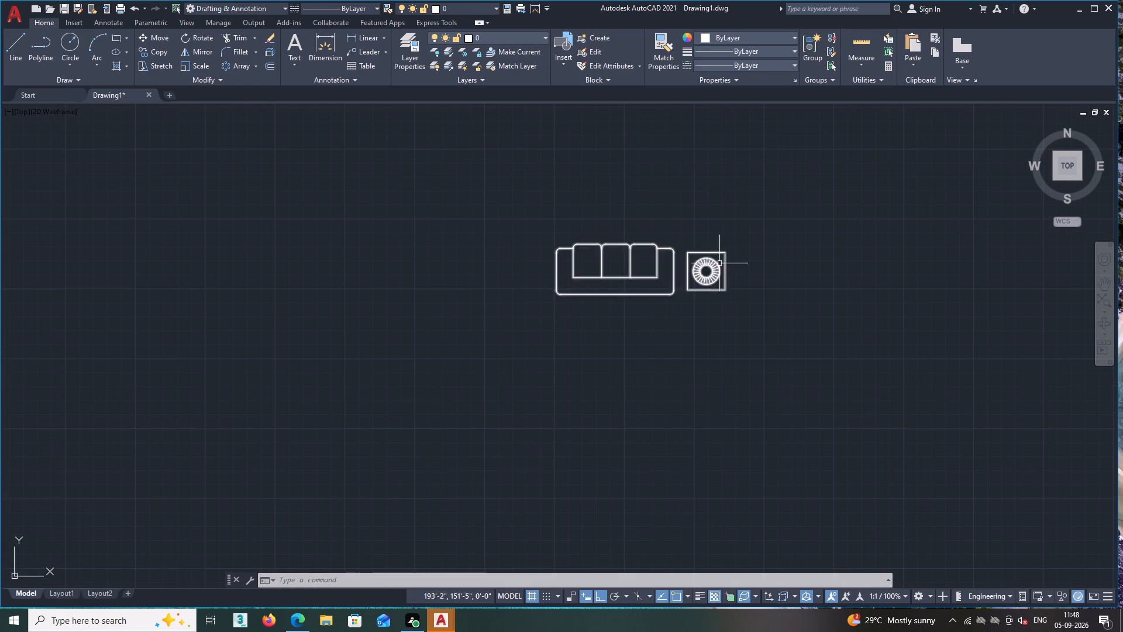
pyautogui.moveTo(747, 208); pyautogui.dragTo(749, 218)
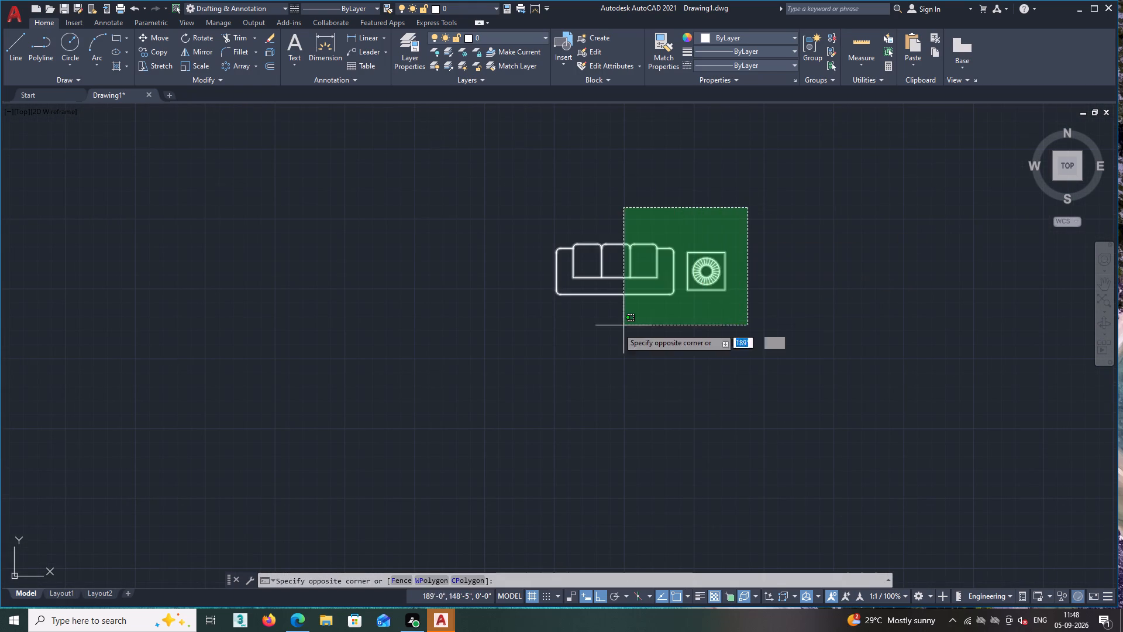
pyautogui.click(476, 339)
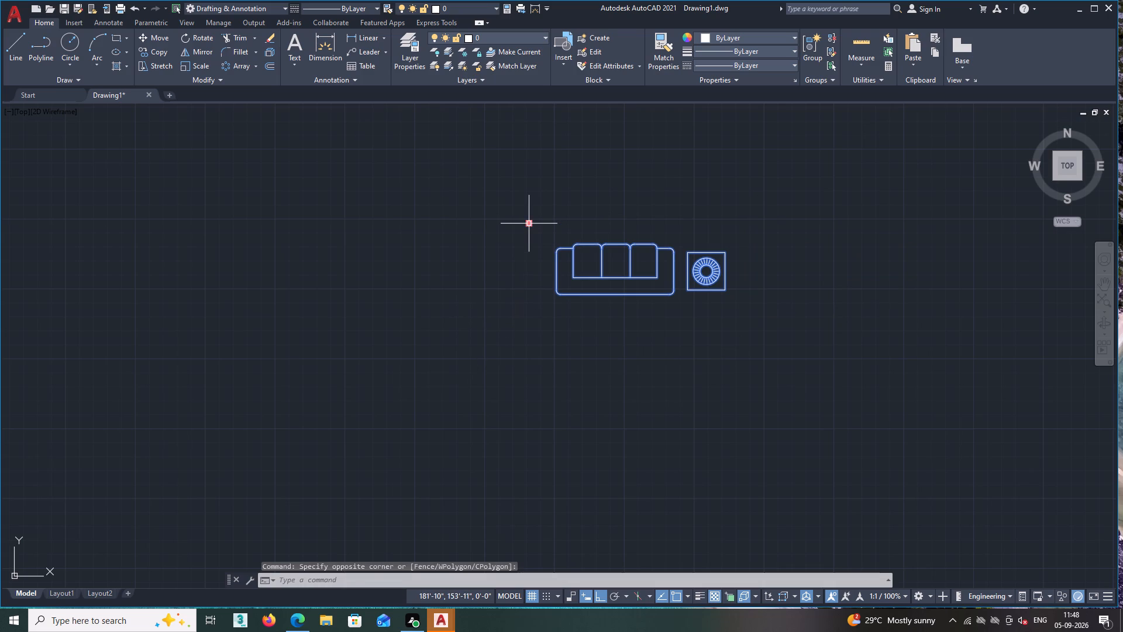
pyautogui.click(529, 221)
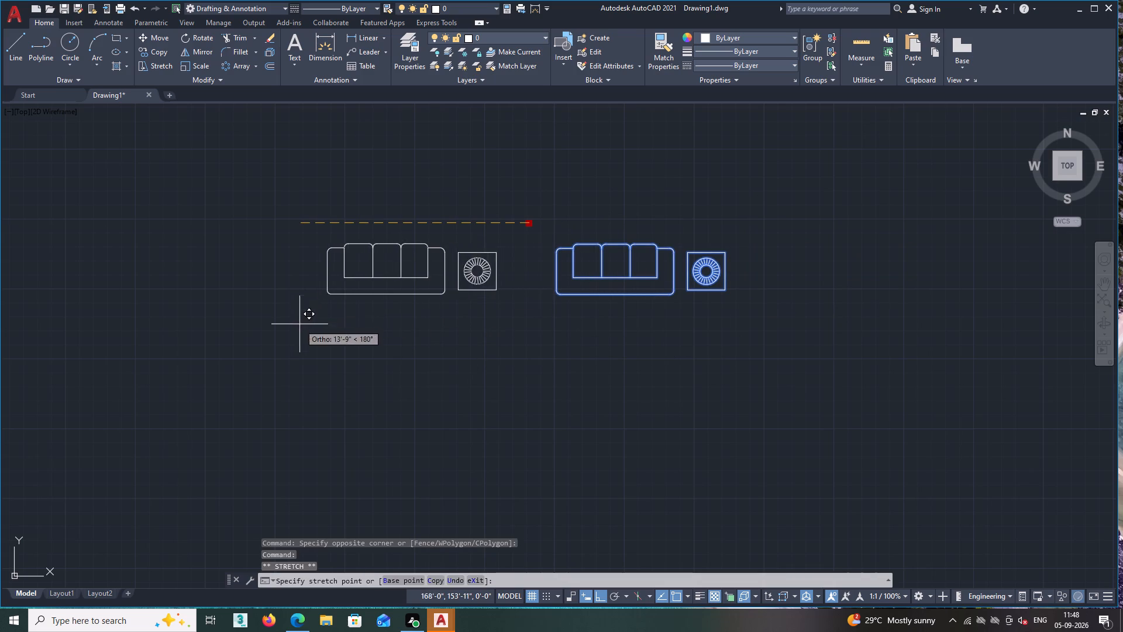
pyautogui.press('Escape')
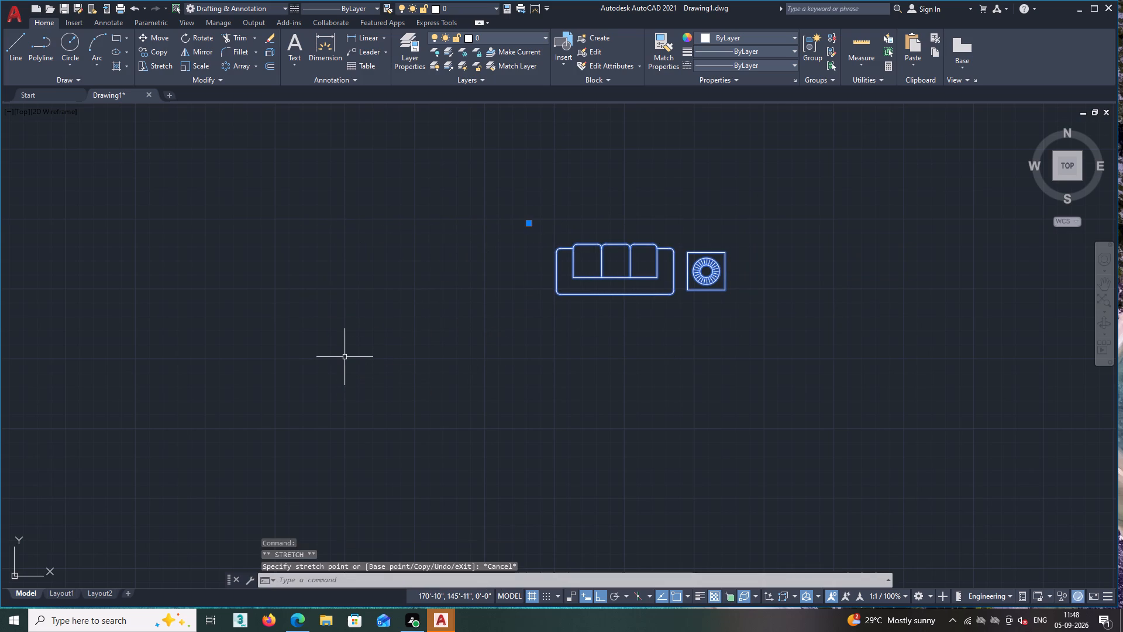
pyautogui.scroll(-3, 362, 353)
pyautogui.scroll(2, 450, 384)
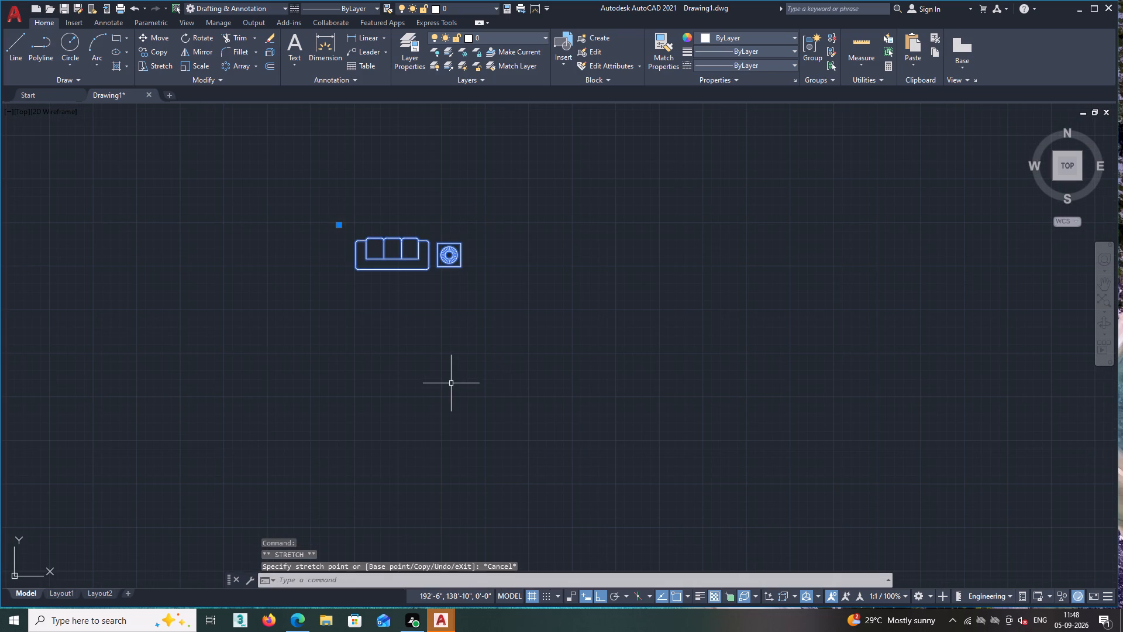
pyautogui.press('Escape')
# Examine the furniture layout in the floor plan, focusing on the room with the sofa and two side tables.
pyautogui.scroll(4, 373, 248)
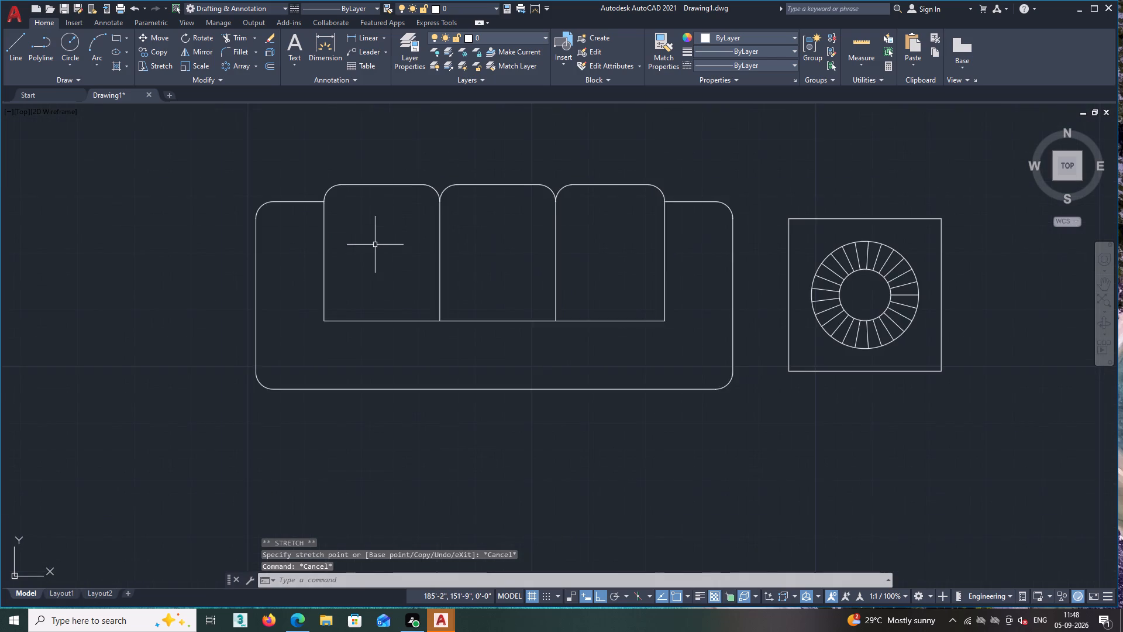
pyautogui.scroll(-5, 375, 245)
pyautogui.scroll(2, 366, 294)
pyautogui.moveTo(350, 268); pyautogui.dragTo(587, 369, button='middle')
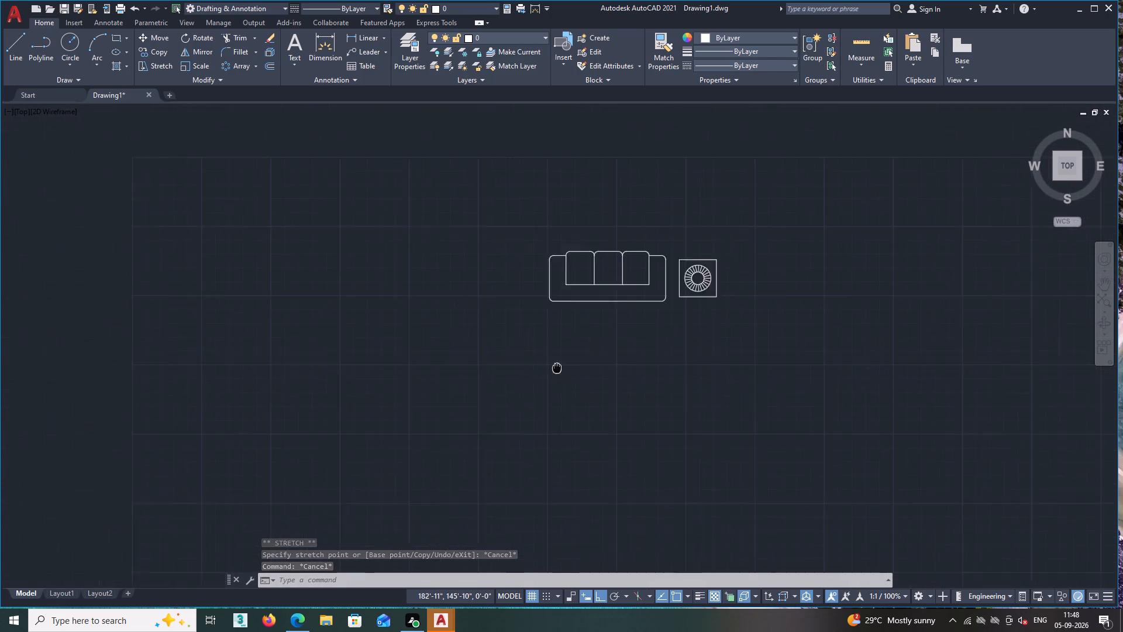
pyautogui.moveTo(587, 369); pyautogui.dragTo(612, 373, button='middle')
pyautogui.scroll(-4, 613, 373)
pyautogui.scroll(1, 505, 320)
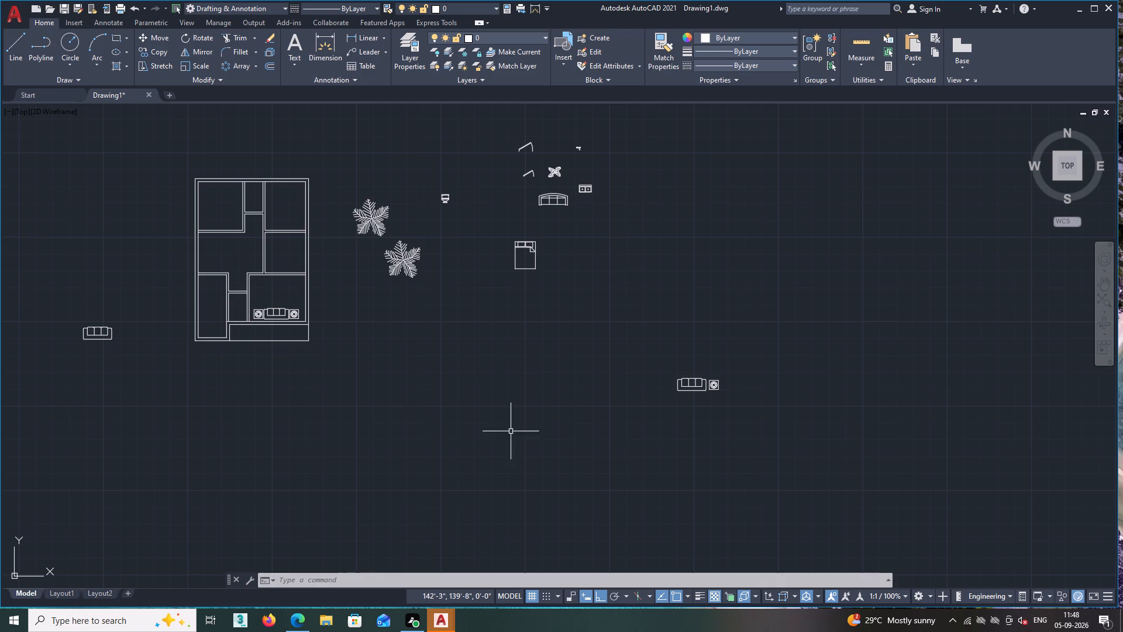
pyautogui.scroll(2, 265, 342)
pyautogui.scroll(1, 291, 285)
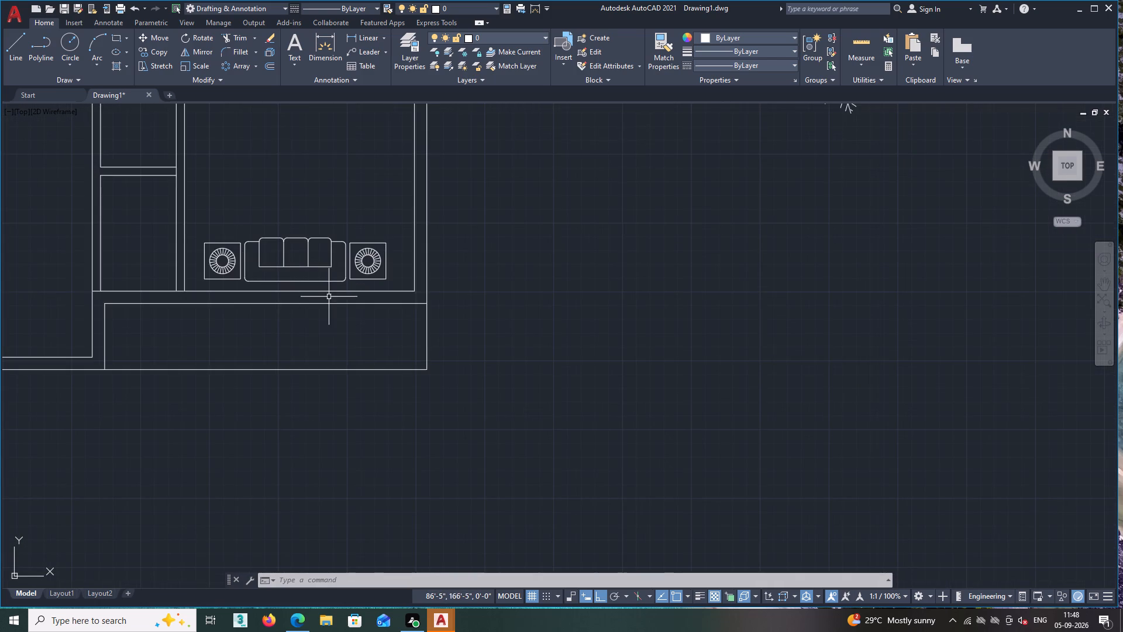
pyautogui.scroll(1, 337, 320)
pyautogui.moveTo(361, 352); pyautogui.dragTo(489, 428, button='middle')
pyautogui.scroll(-2, 494, 431)
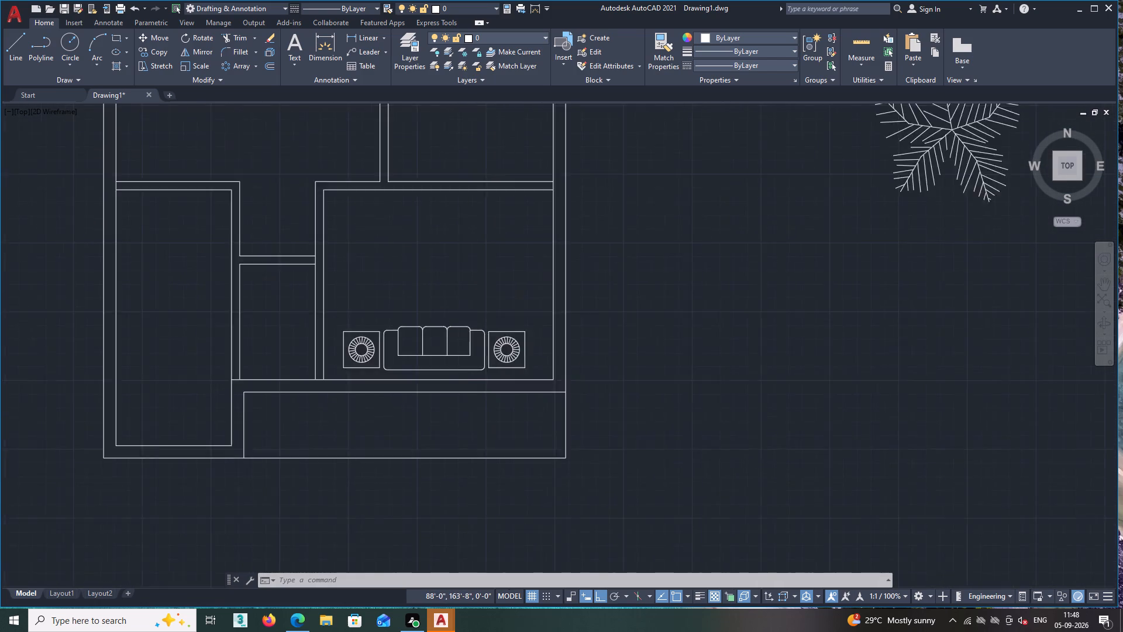
pyautogui.moveTo(700, 464); pyautogui.dragTo(584, 460, button='middle')
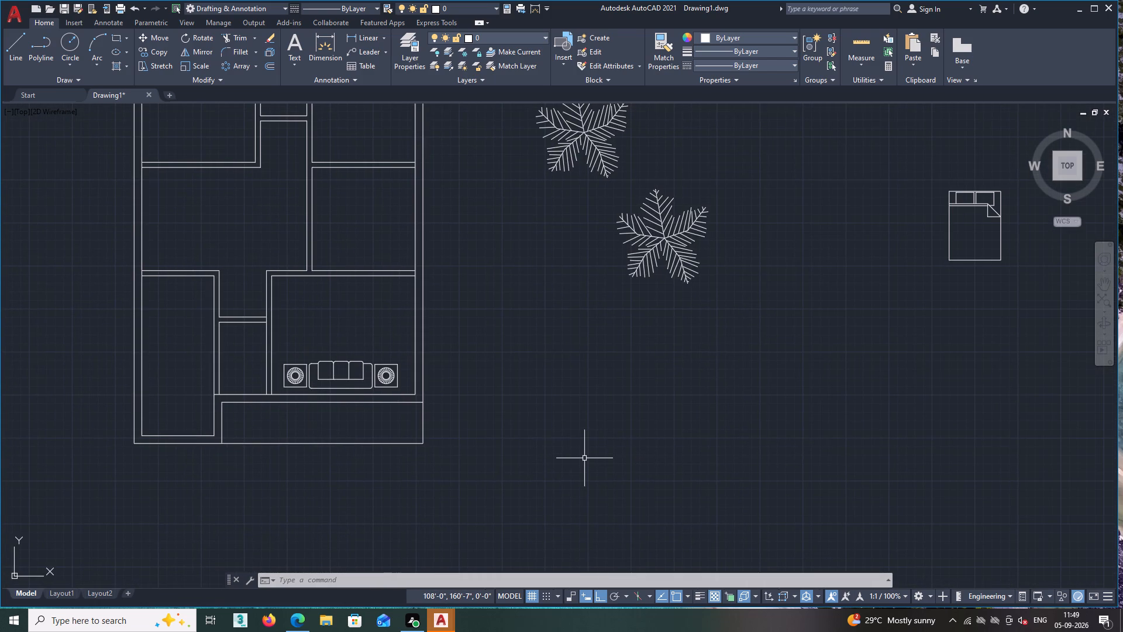
pyautogui.scroll(1, 529, 477)
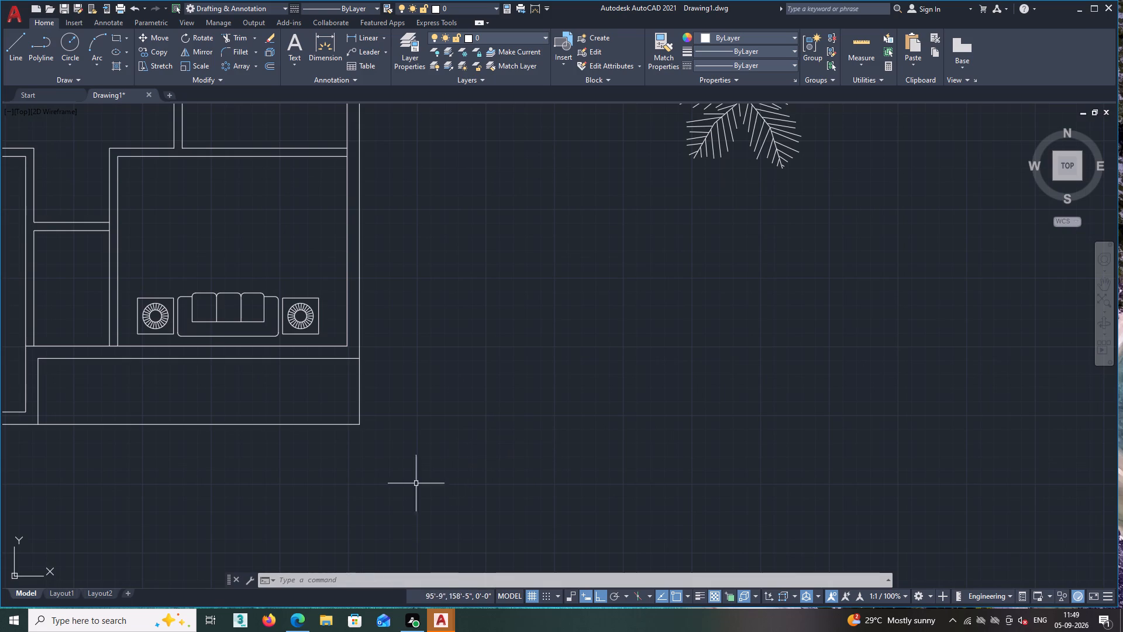
pyautogui.scroll(3, 253, 312)
pyautogui.scroll(-2, 258, 318)
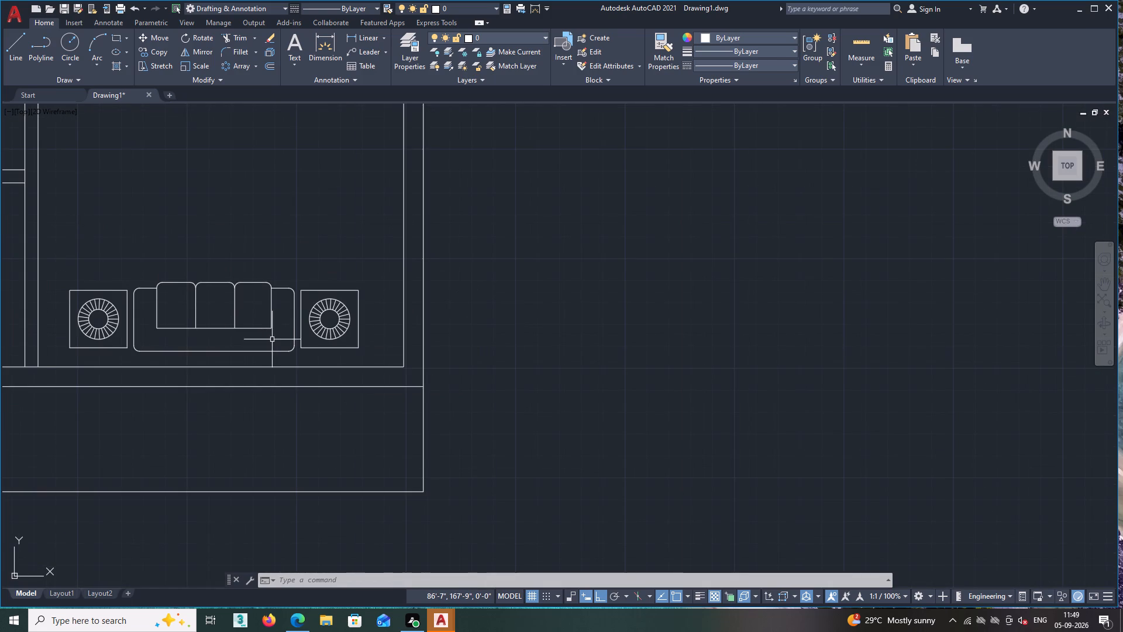
pyautogui.scroll(-1, 272, 340)
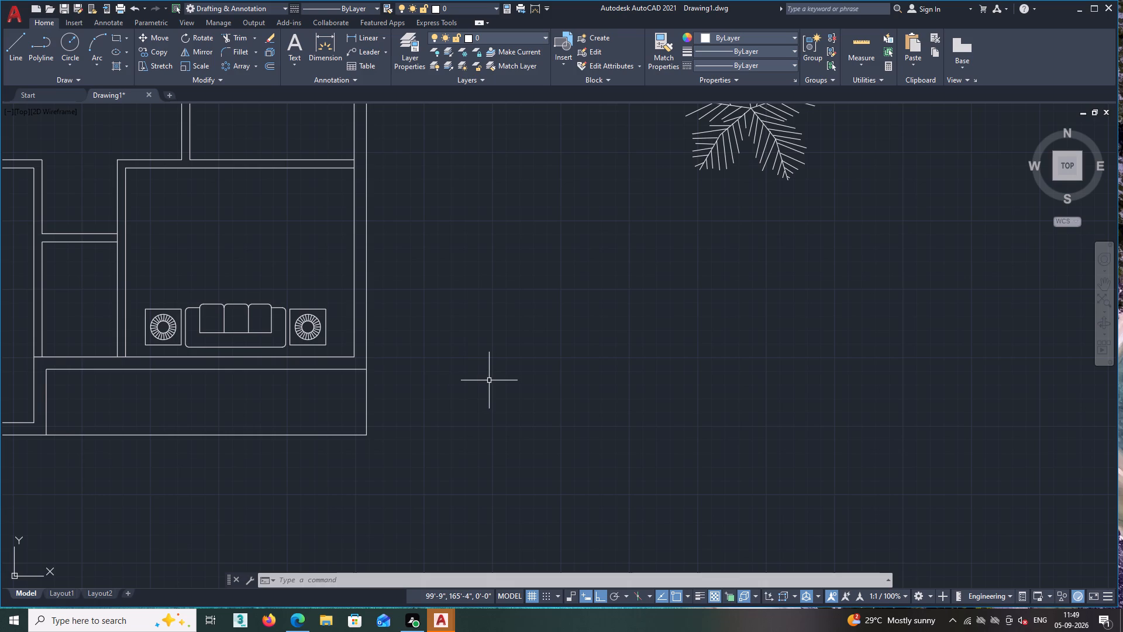
pyautogui.scroll(-1, 489, 380)
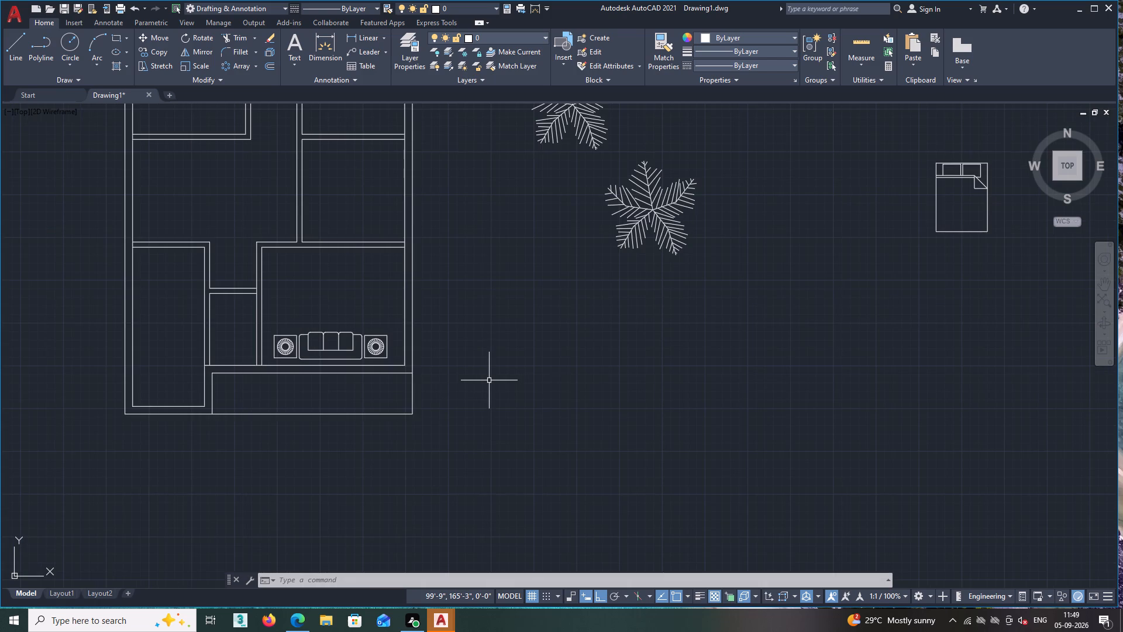
pyautogui.scroll(1, 529, 391)
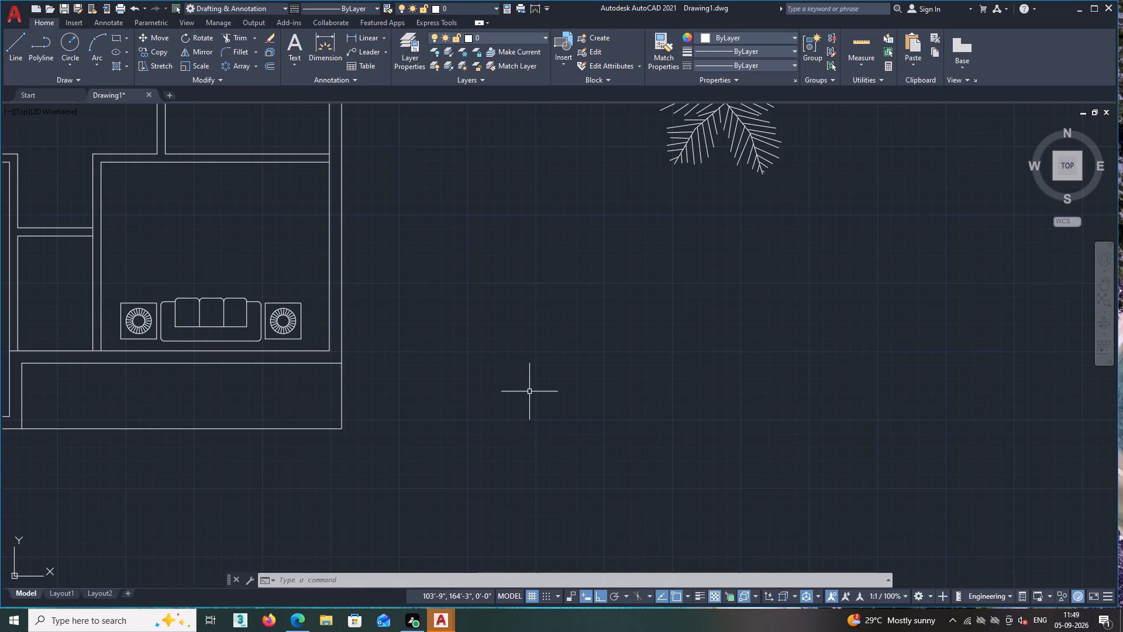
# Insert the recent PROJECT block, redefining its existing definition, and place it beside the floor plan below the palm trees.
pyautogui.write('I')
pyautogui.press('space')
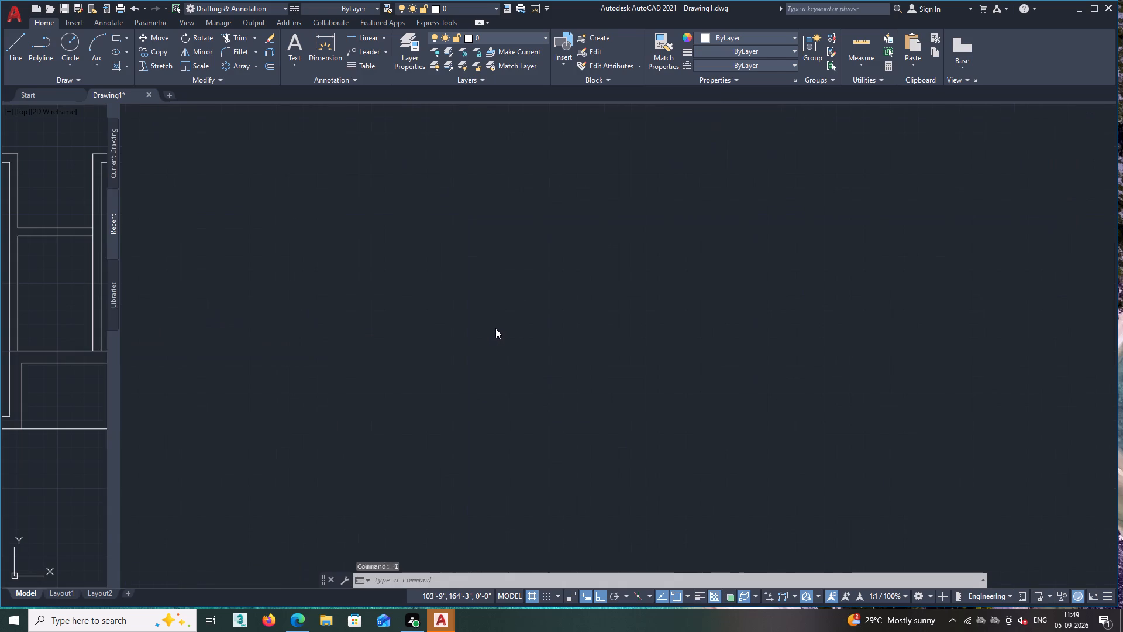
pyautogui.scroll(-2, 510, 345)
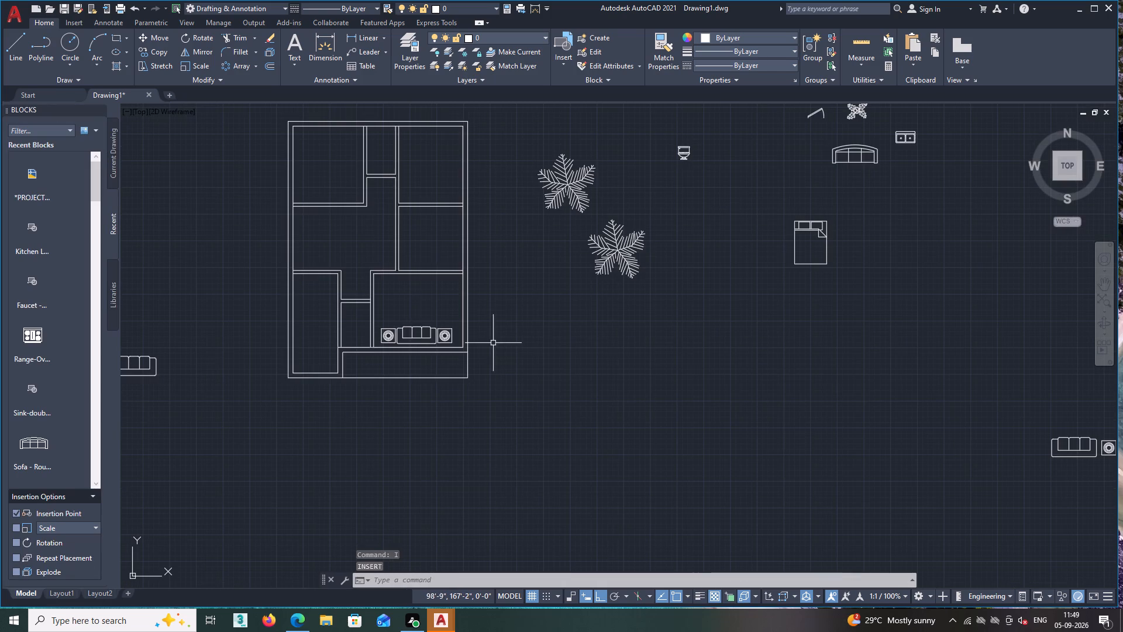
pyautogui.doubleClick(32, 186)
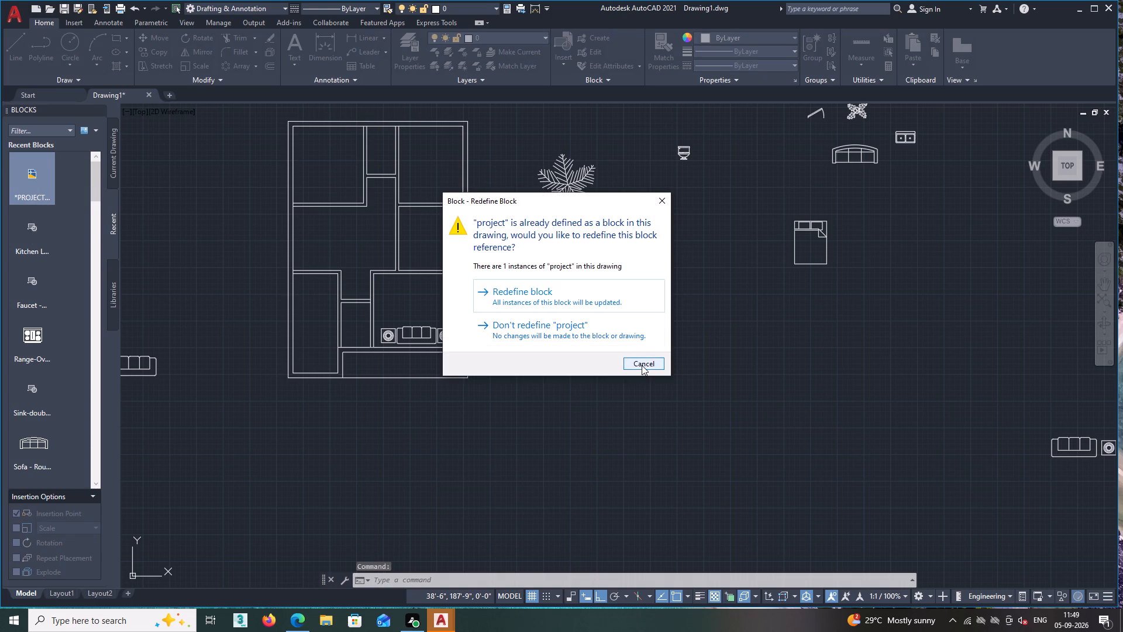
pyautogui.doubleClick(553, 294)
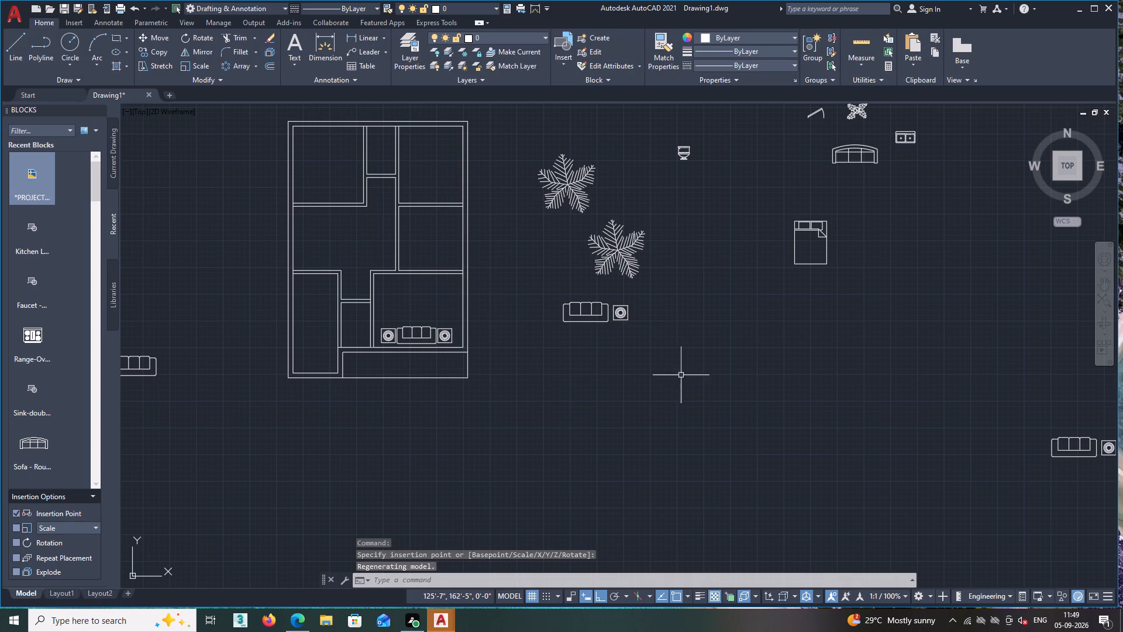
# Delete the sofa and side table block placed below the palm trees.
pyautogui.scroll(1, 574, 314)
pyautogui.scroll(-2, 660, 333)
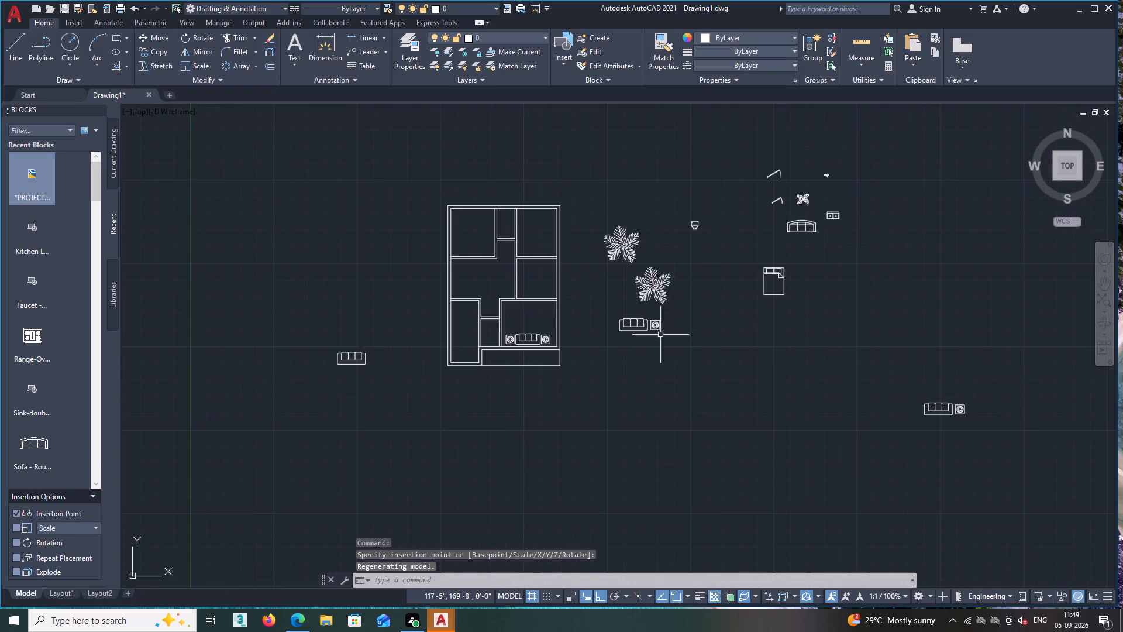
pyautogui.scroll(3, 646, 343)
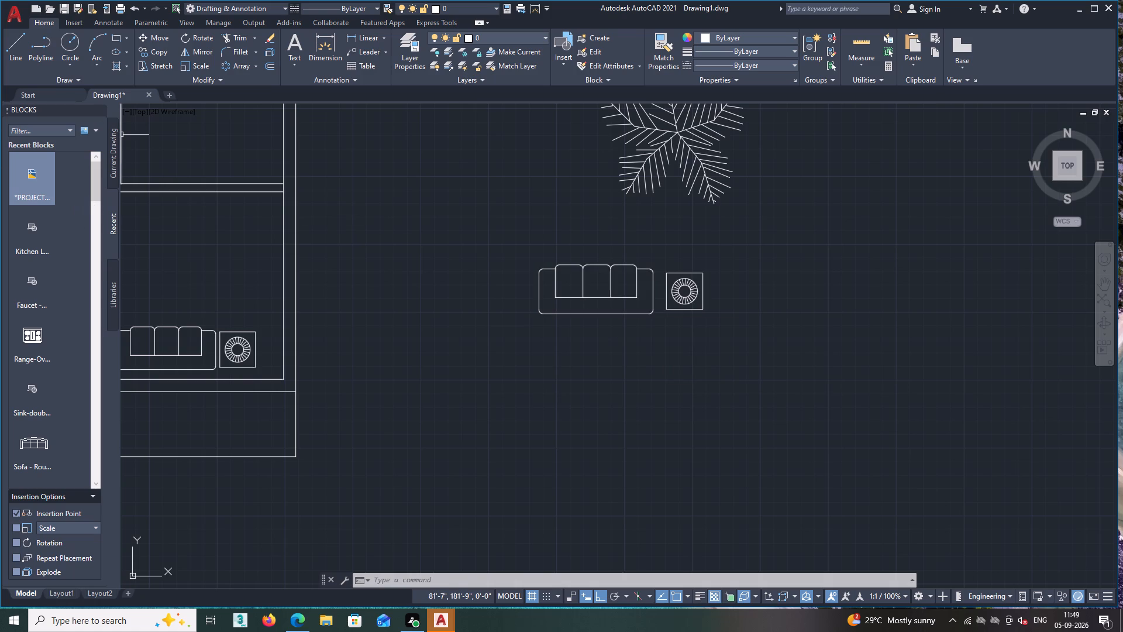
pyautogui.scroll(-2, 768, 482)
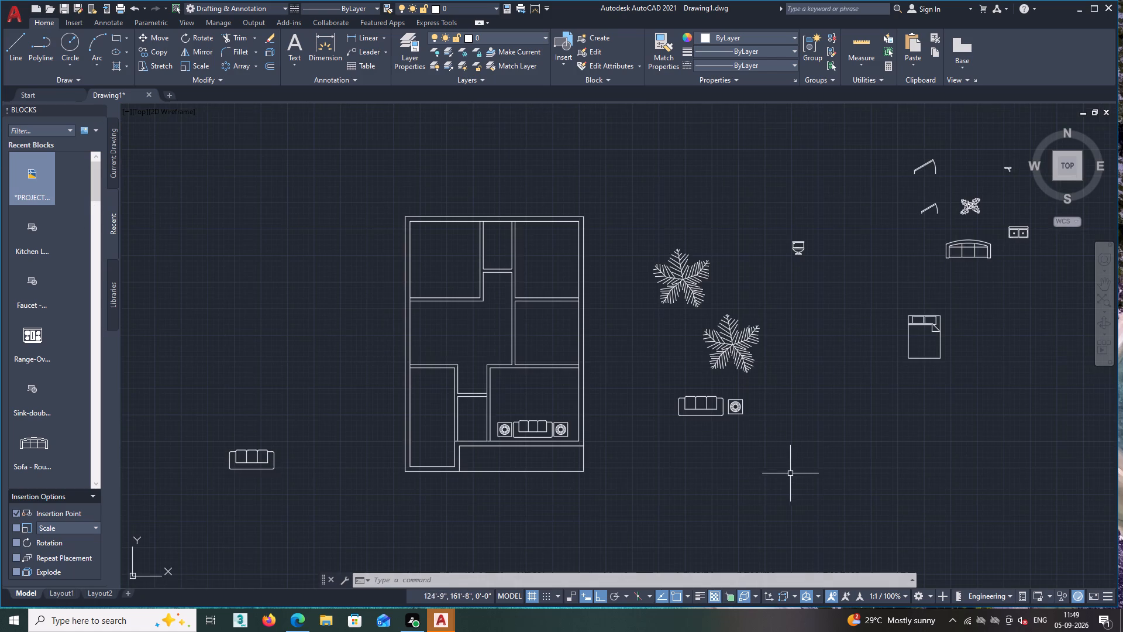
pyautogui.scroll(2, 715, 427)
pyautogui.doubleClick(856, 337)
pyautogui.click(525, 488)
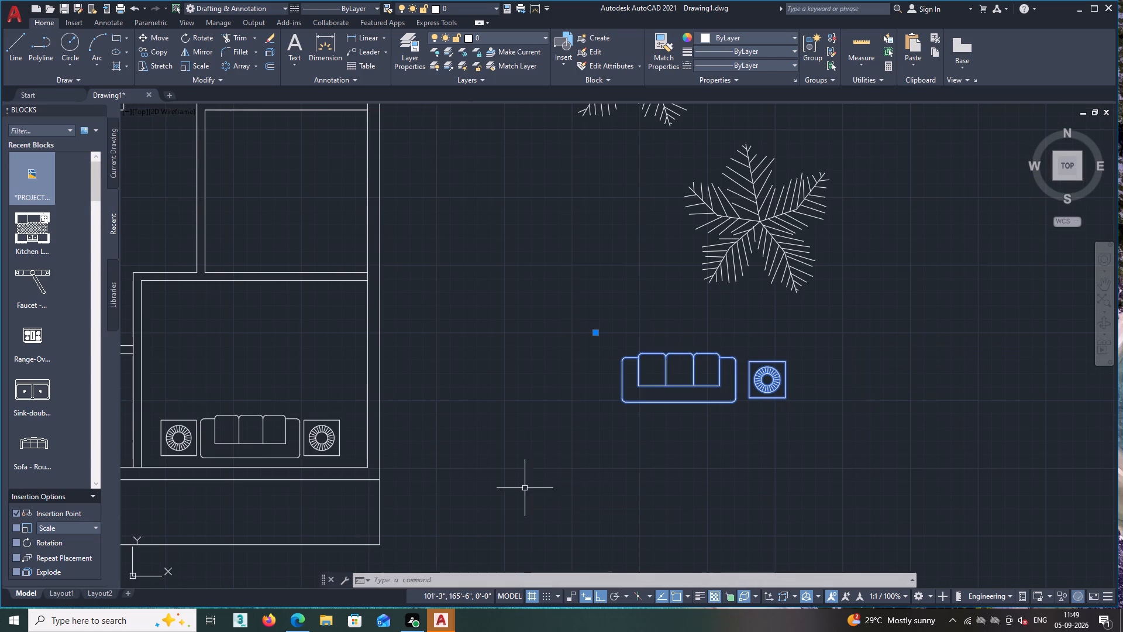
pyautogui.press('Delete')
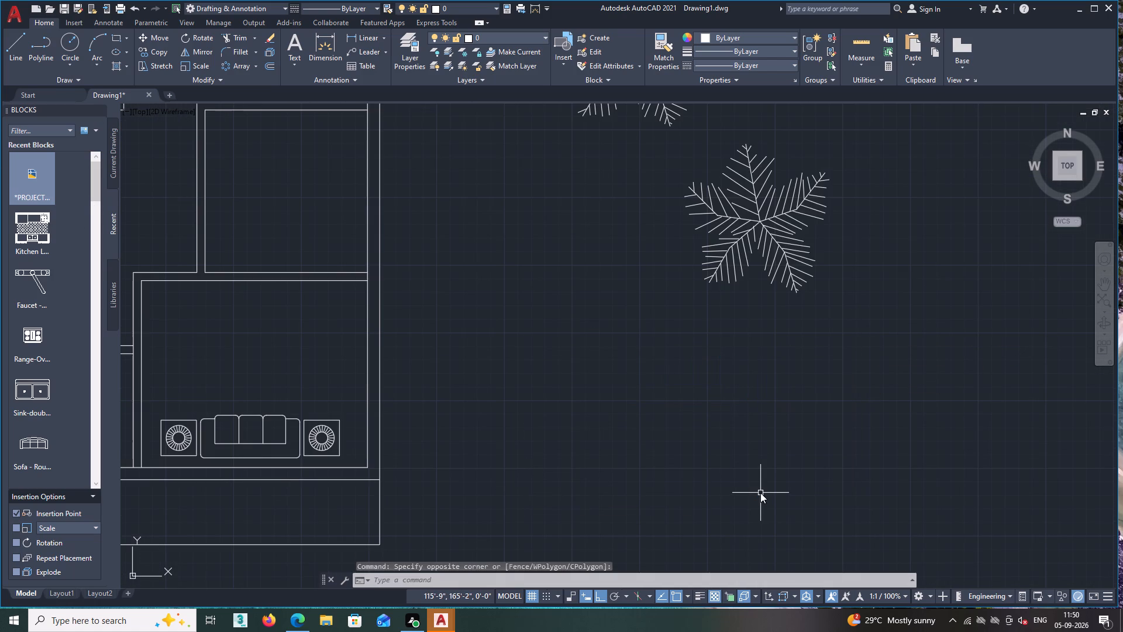
# Delete the loose three-seat sofa lying outside the floor plan on its west side.
pyautogui.scroll(-2, 765, 478)
pyautogui.moveTo(755, 473); pyautogui.dragTo(648, 367, button='middle')
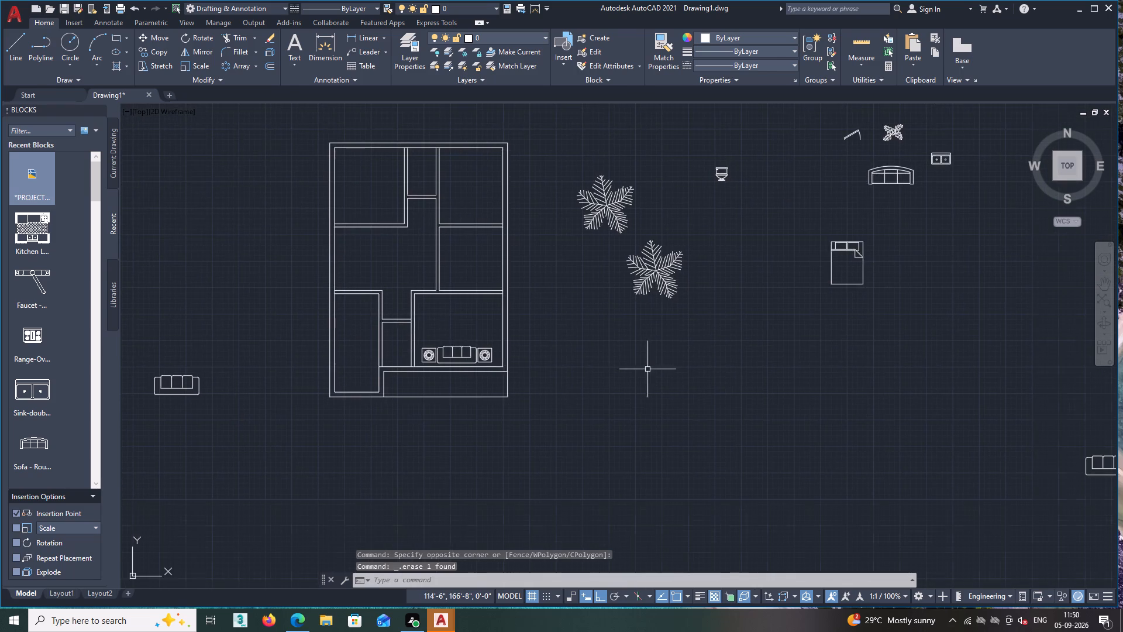
pyautogui.scroll(-2, 647, 387)
pyautogui.scroll(2, 465, 437)
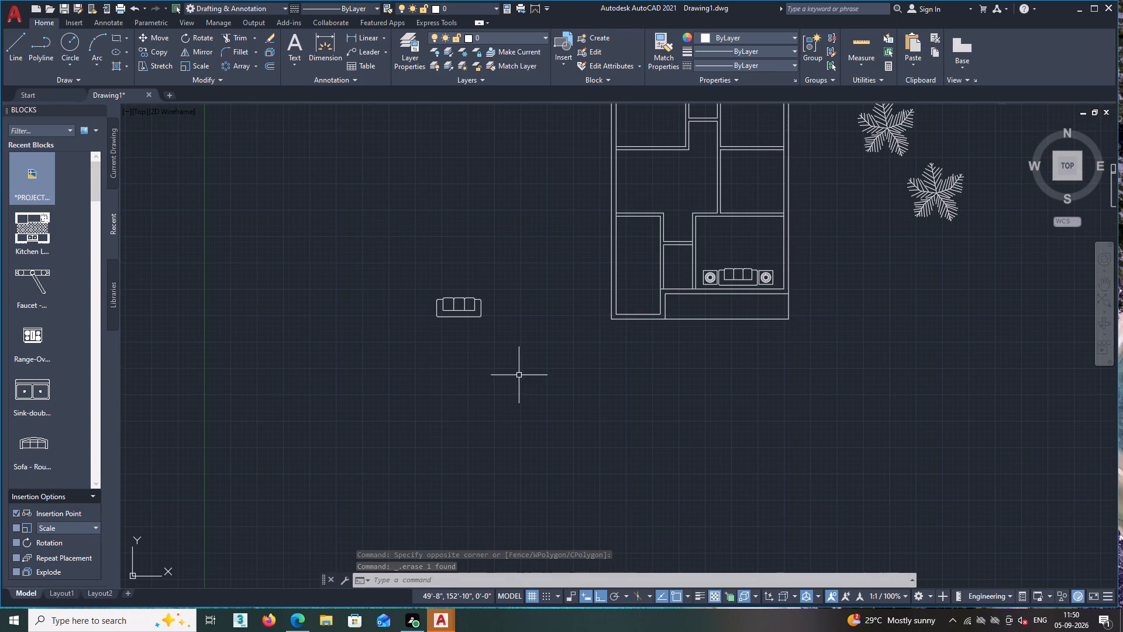
pyautogui.tripleClick(527, 257)
pyautogui.tripleClick(491, 285)
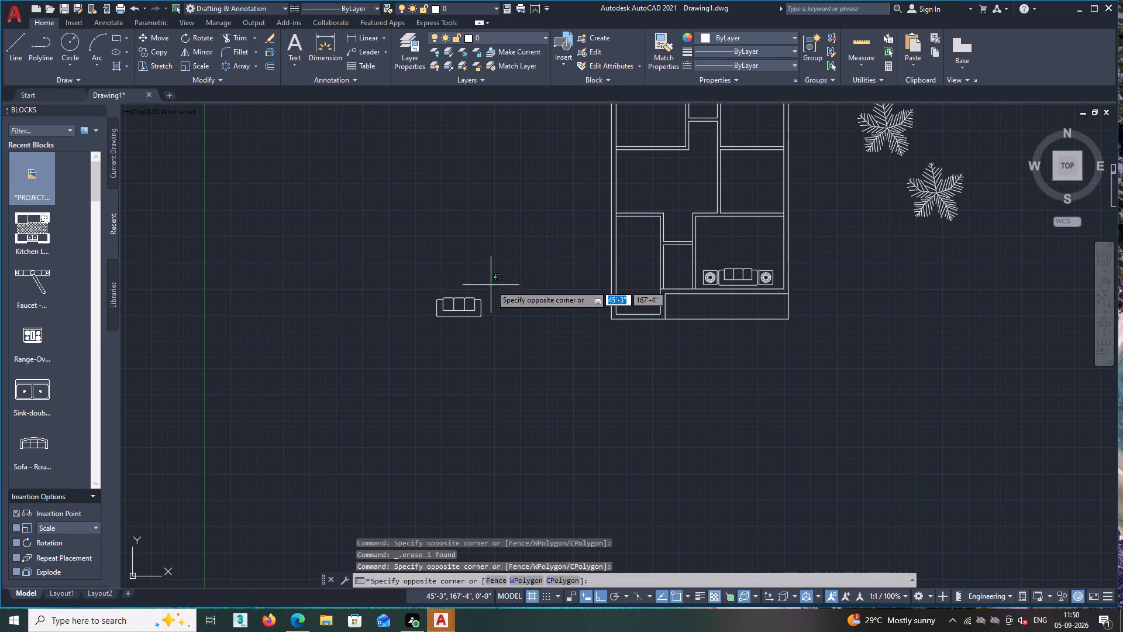
pyautogui.click(506, 282)
pyautogui.moveTo(497, 300); pyautogui.dragTo(492, 305)
pyautogui.click(383, 392)
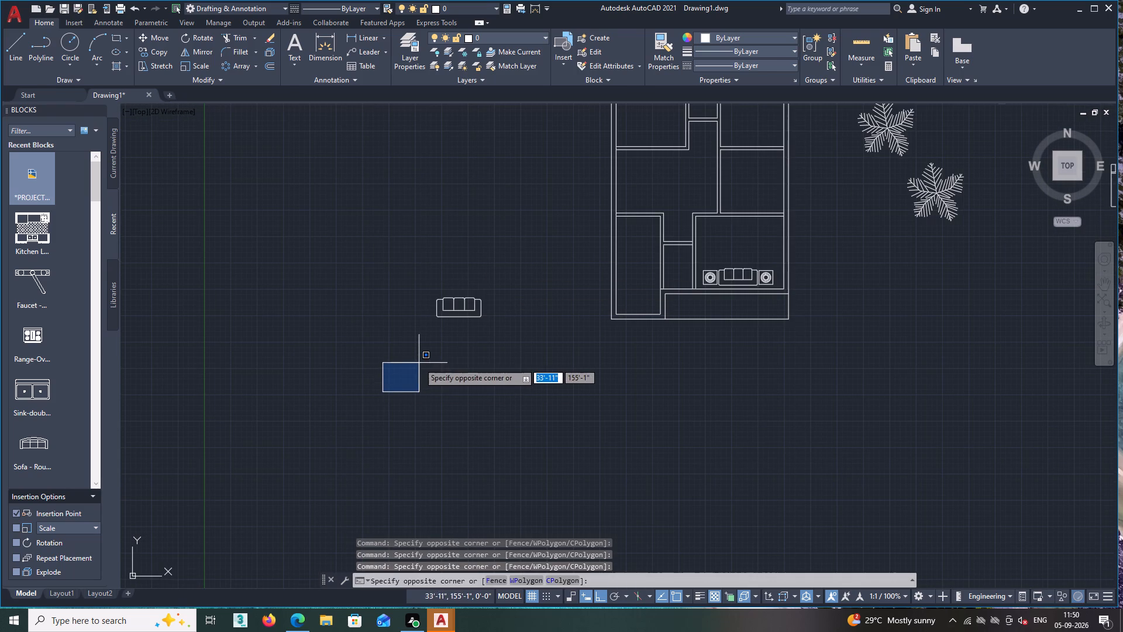
pyautogui.click(509, 274)
pyautogui.press('Delete')
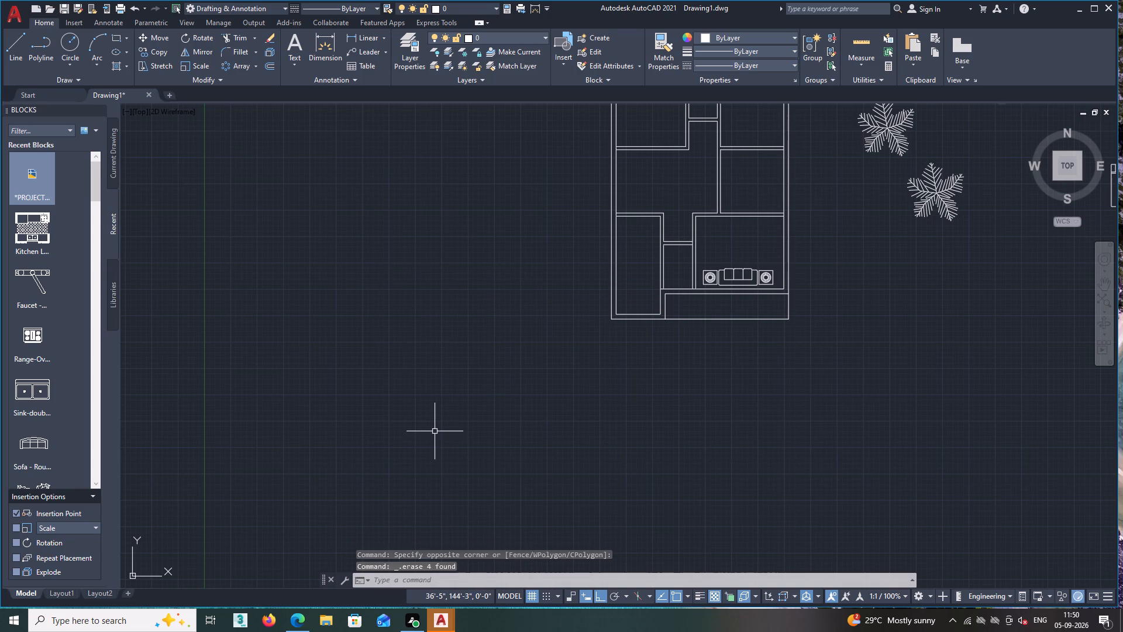
# Close the Blocks palette.
pyautogui.scroll(-3, 471, 415)
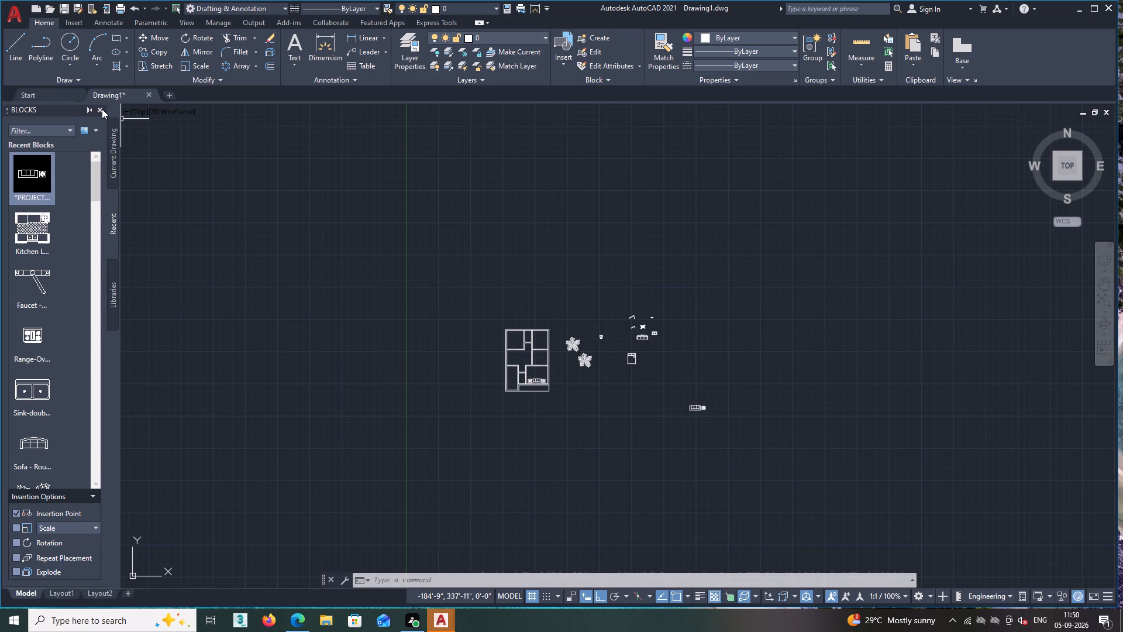
pyautogui.doubleClick(102, 109)
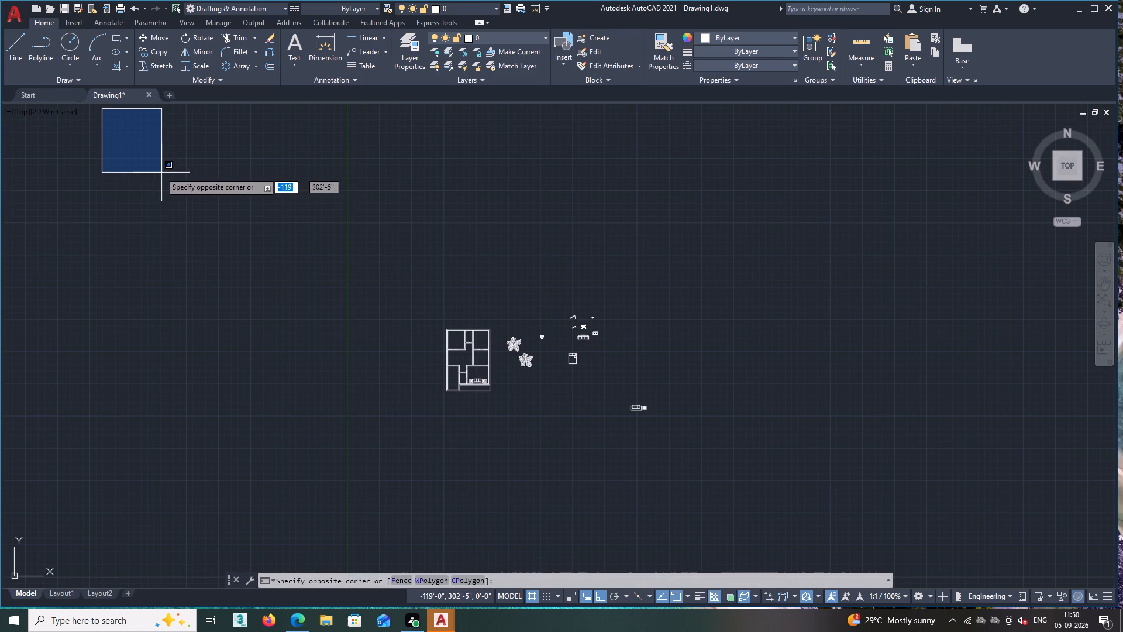
# Examine the sofa and side table lying southeast of the floor plan.
pyautogui.press('Escape')
pyautogui.scroll(-2, 160, 174)
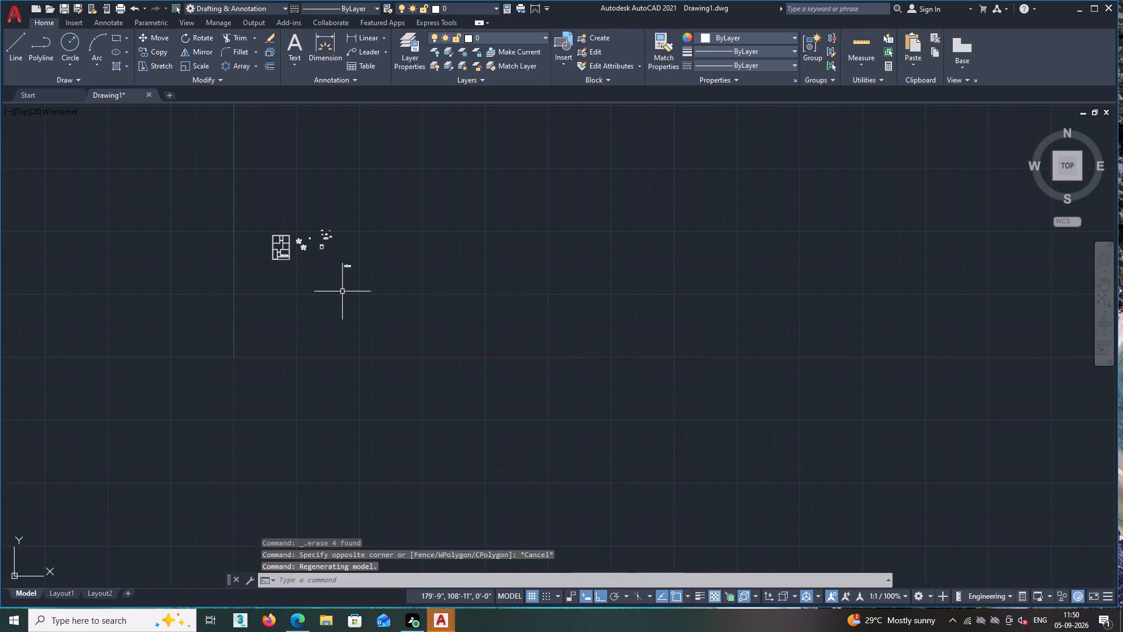
pyautogui.scroll(4, 345, 288)
pyautogui.moveTo(305, 250); pyautogui.dragTo(471, 321, button='middle')
pyautogui.scroll(2, 515, 245)
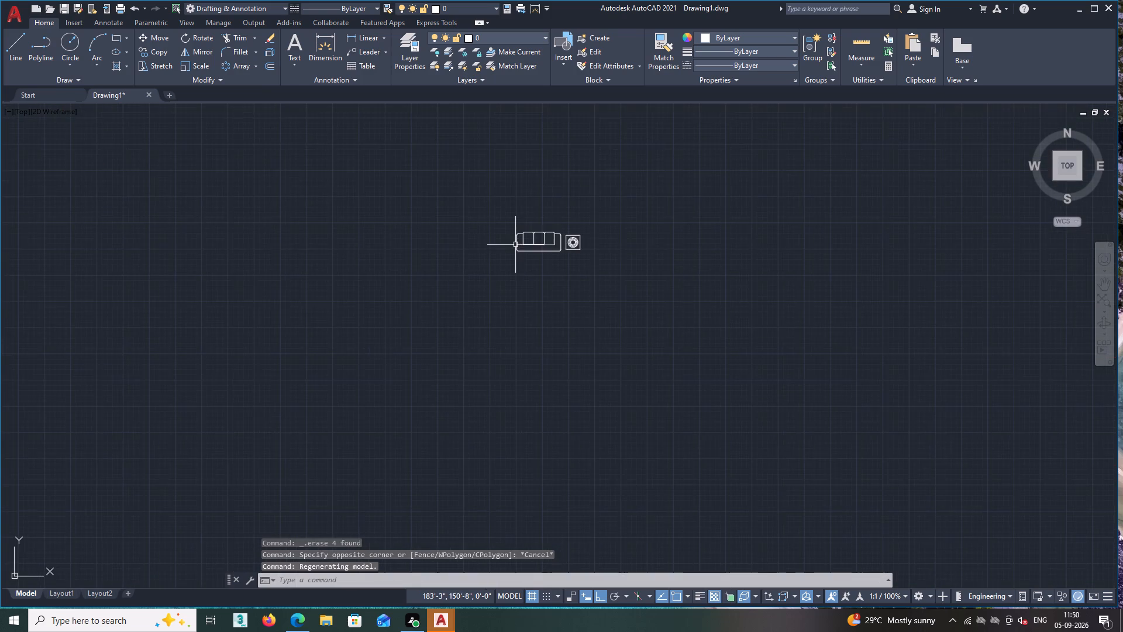
pyautogui.scroll(1, 515, 245)
pyautogui.scroll(1, 661, 222)
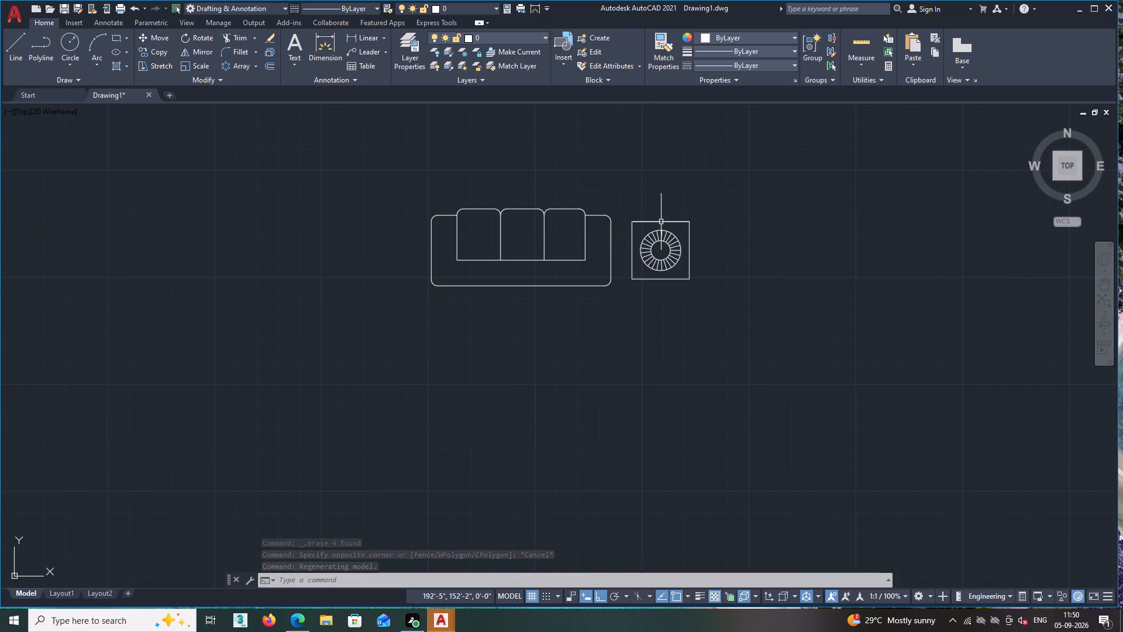
pyautogui.scroll(-3, 661, 222)
pyautogui.scroll(2, 646, 241)
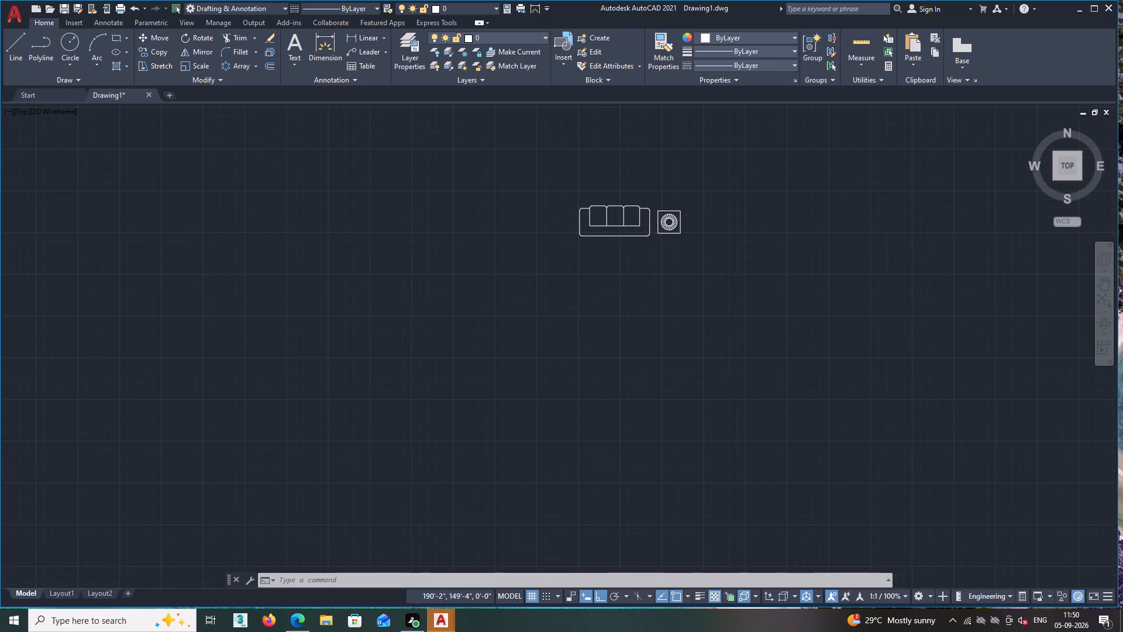
# Write the living-room sofa and both side tables to the file "new block", based at the east table's southeast corner, replacing the existing file.
pyautogui.scroll(-3, 647, 239)
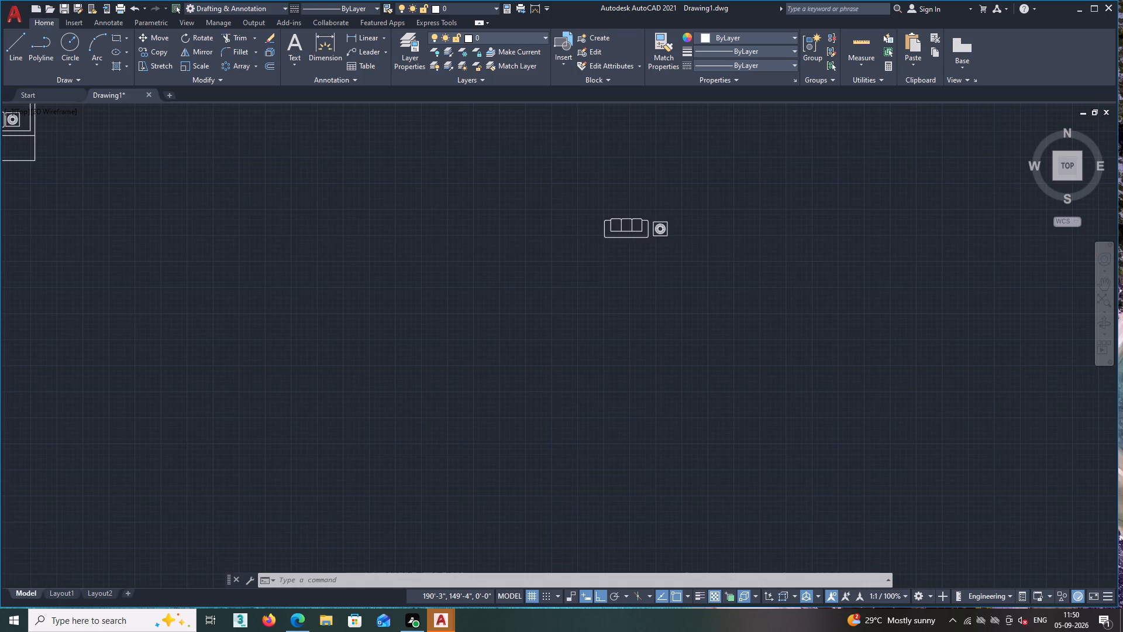
pyautogui.scroll(-1, 647, 239)
pyautogui.scroll(2, 389, 194)
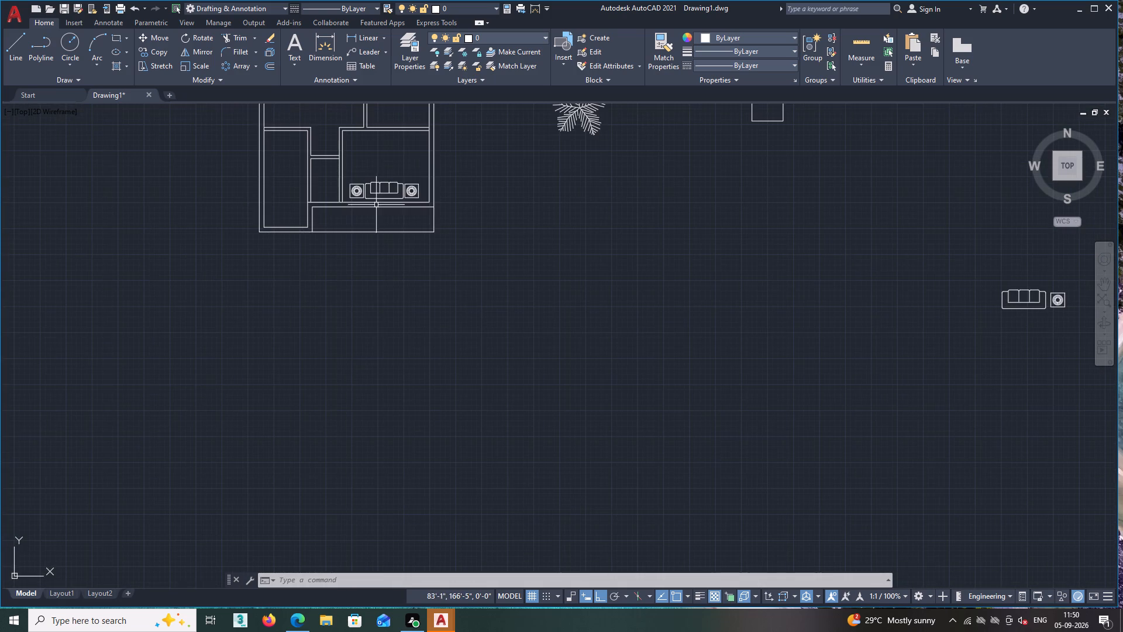
pyautogui.scroll(2, 371, 195)
pyautogui.scroll(1, 435, 220)
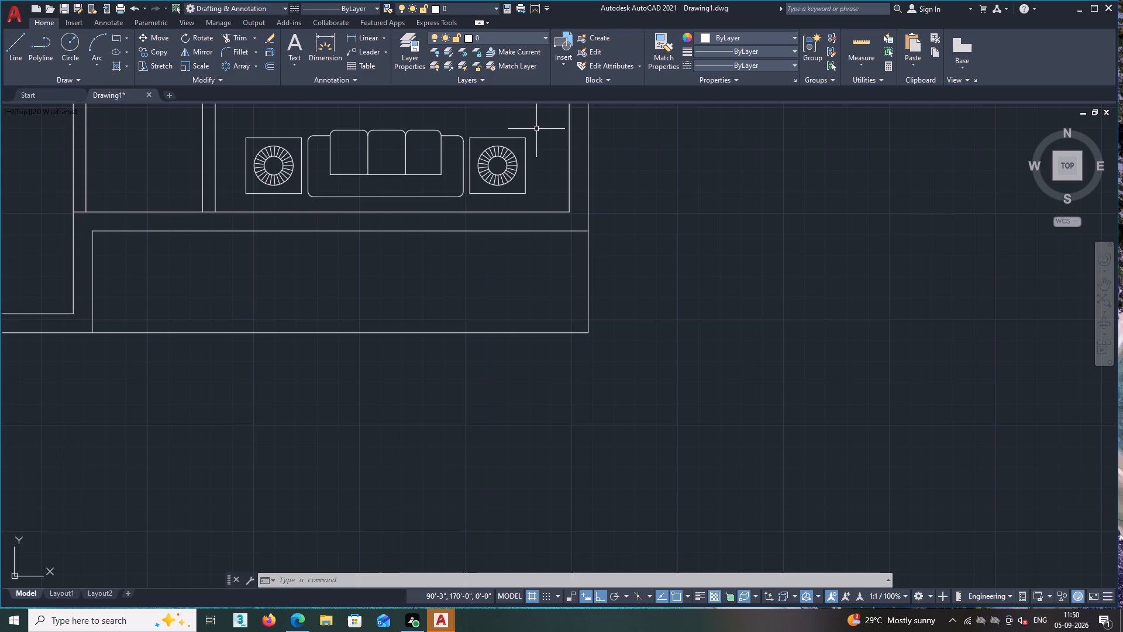
pyautogui.write('W')
pyautogui.press('space')
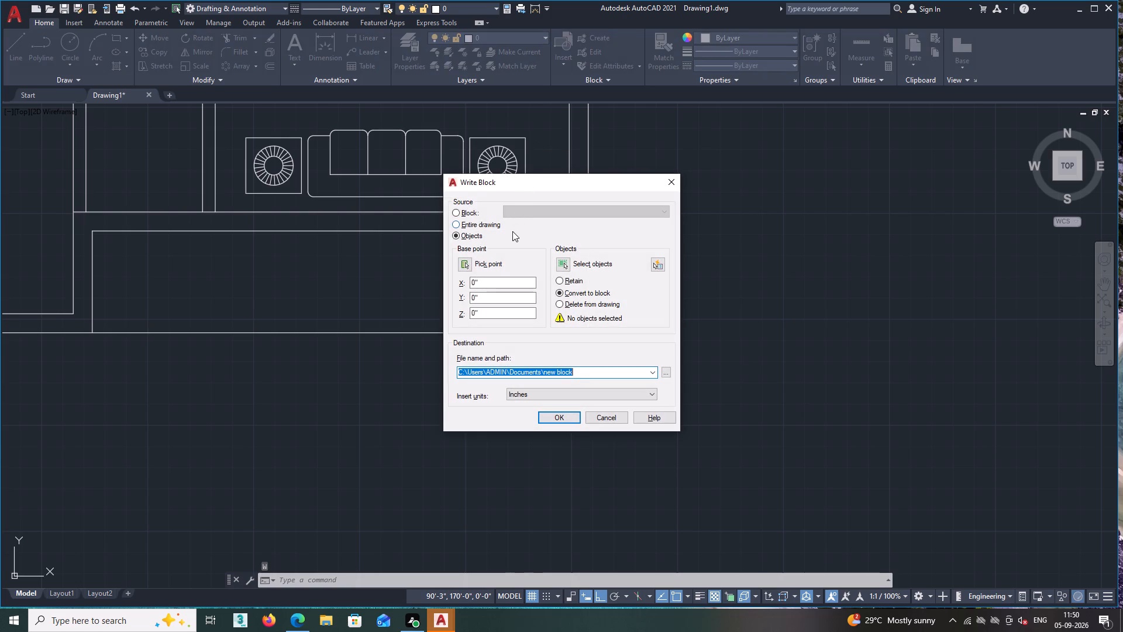
pyautogui.click(464, 265)
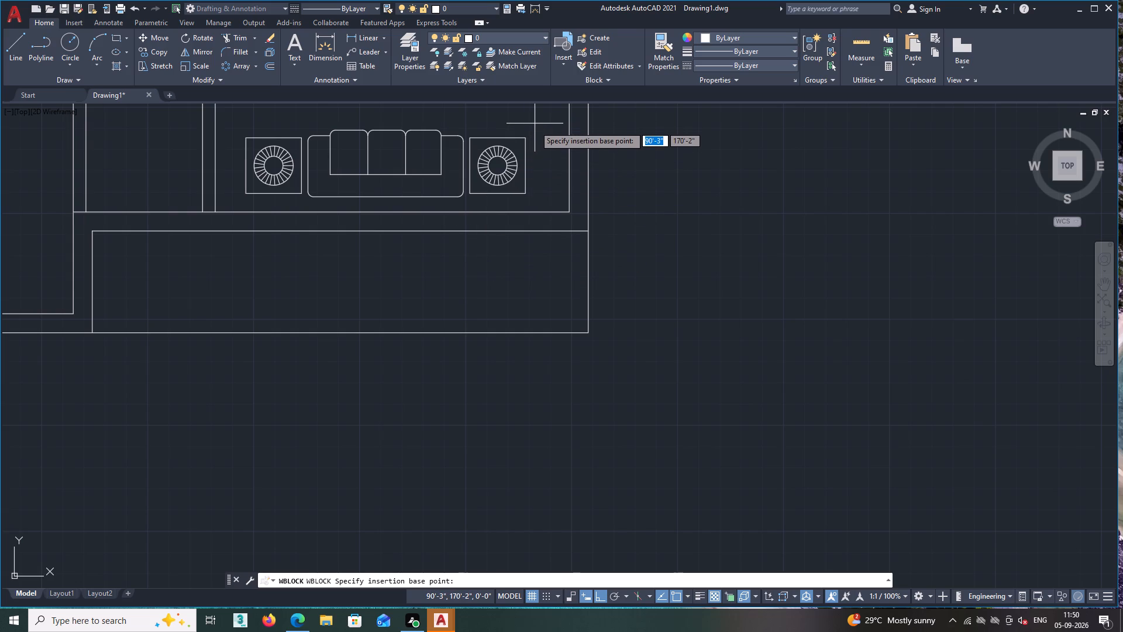
pyautogui.click(524, 194)
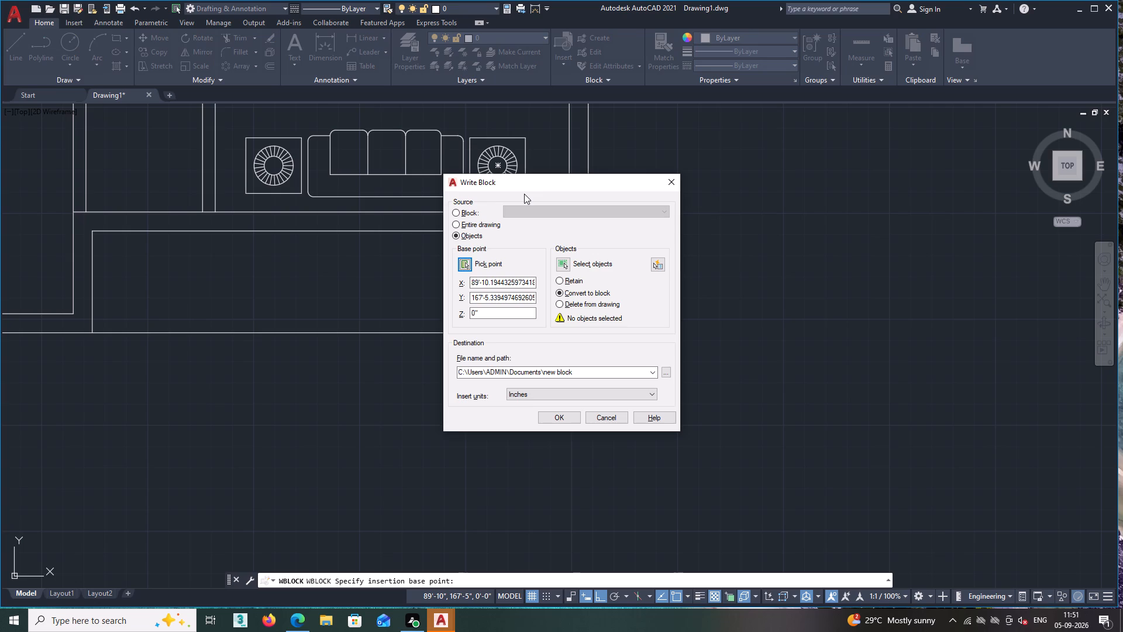
pyautogui.click(566, 262)
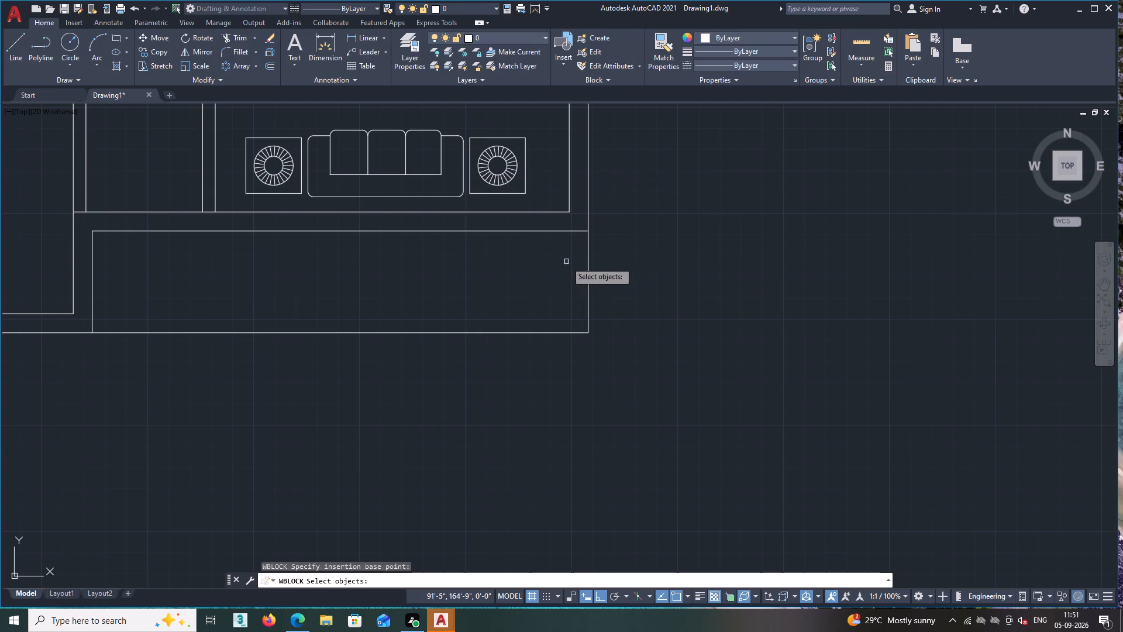
pyautogui.click(540, 125)
pyautogui.moveTo(540, 125); pyautogui.dragTo(542, 132)
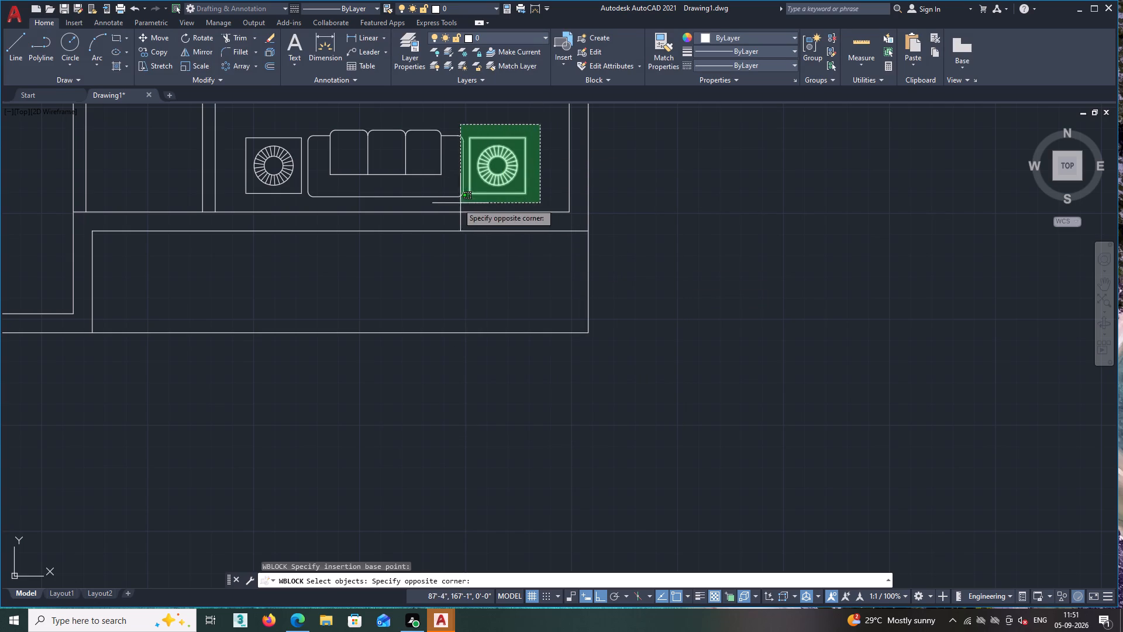
pyautogui.doubleClick(238, 200)
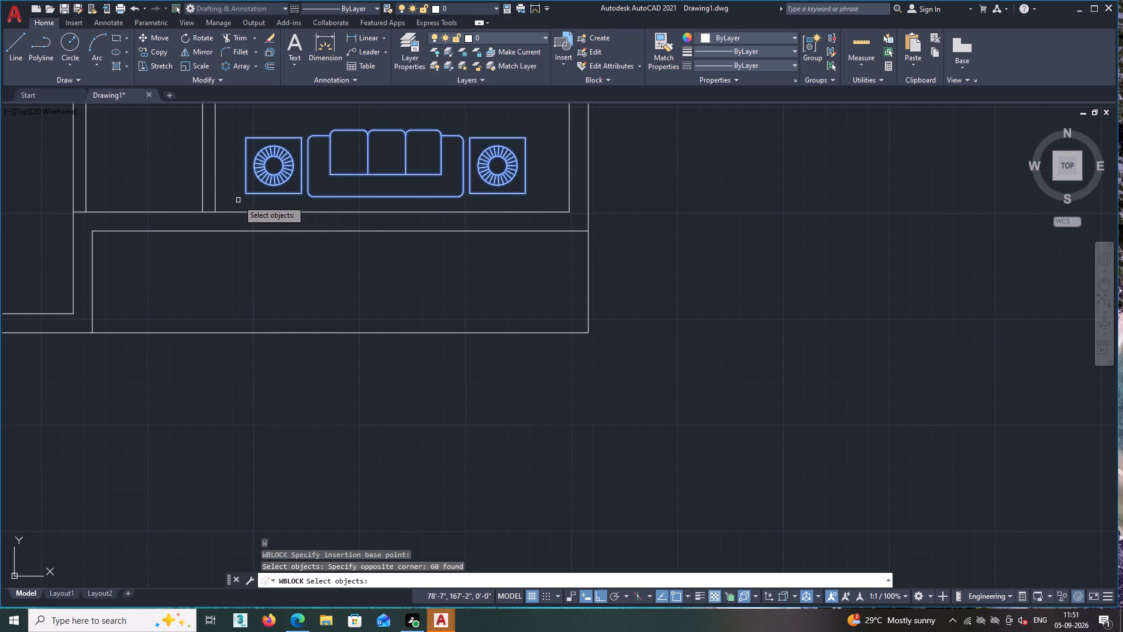
pyautogui.rightClick(530, 122)
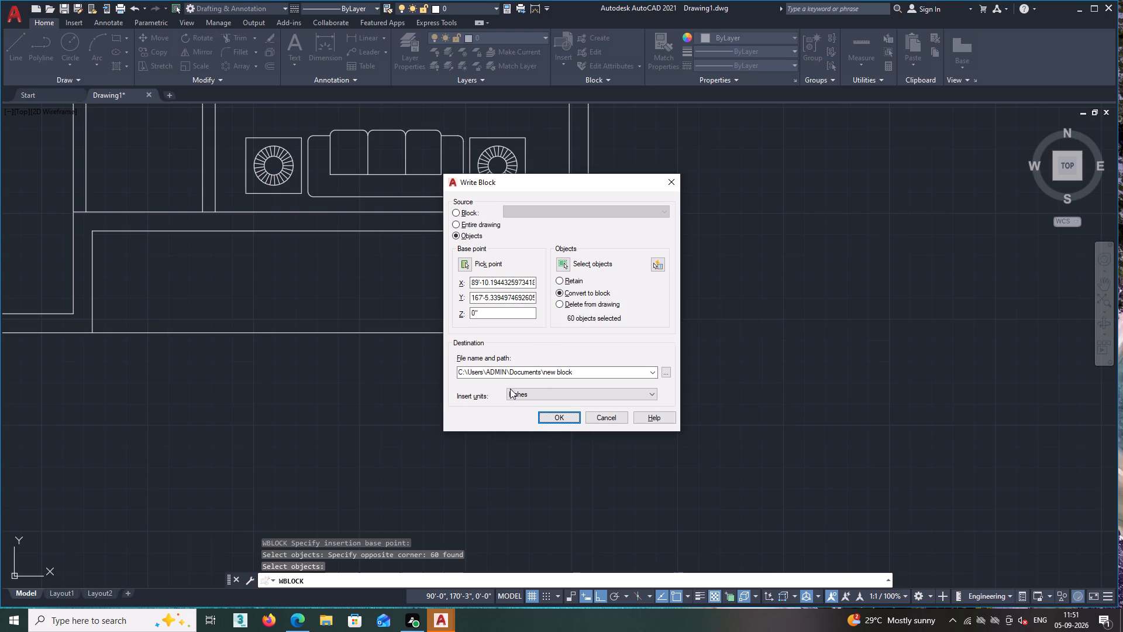
pyautogui.doubleClick(556, 416)
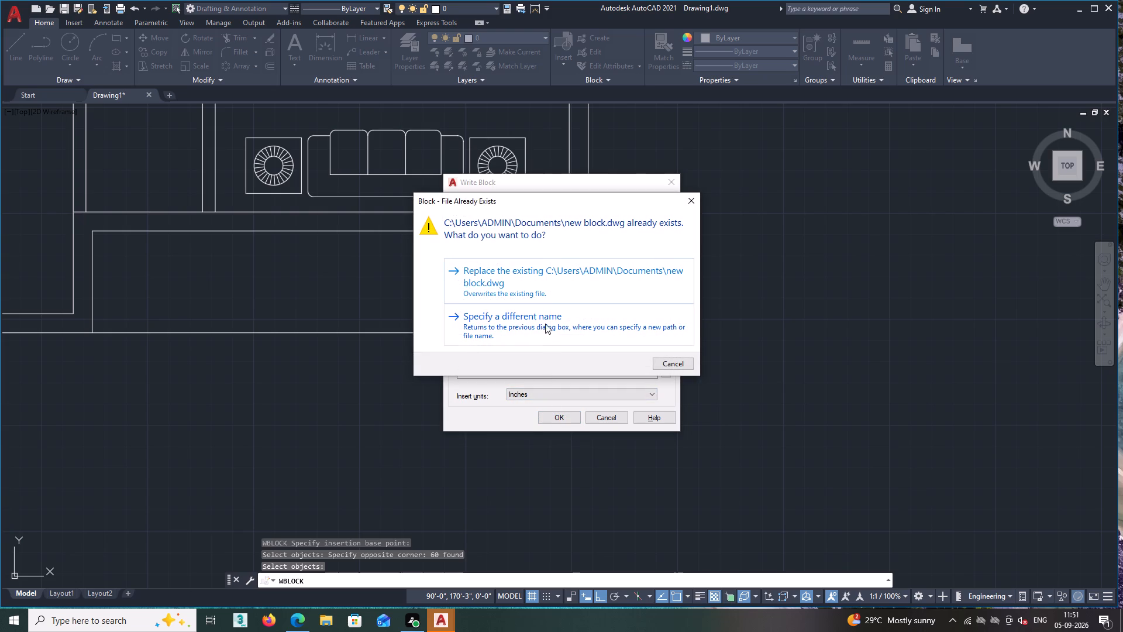
pyautogui.doubleClick(545, 274)
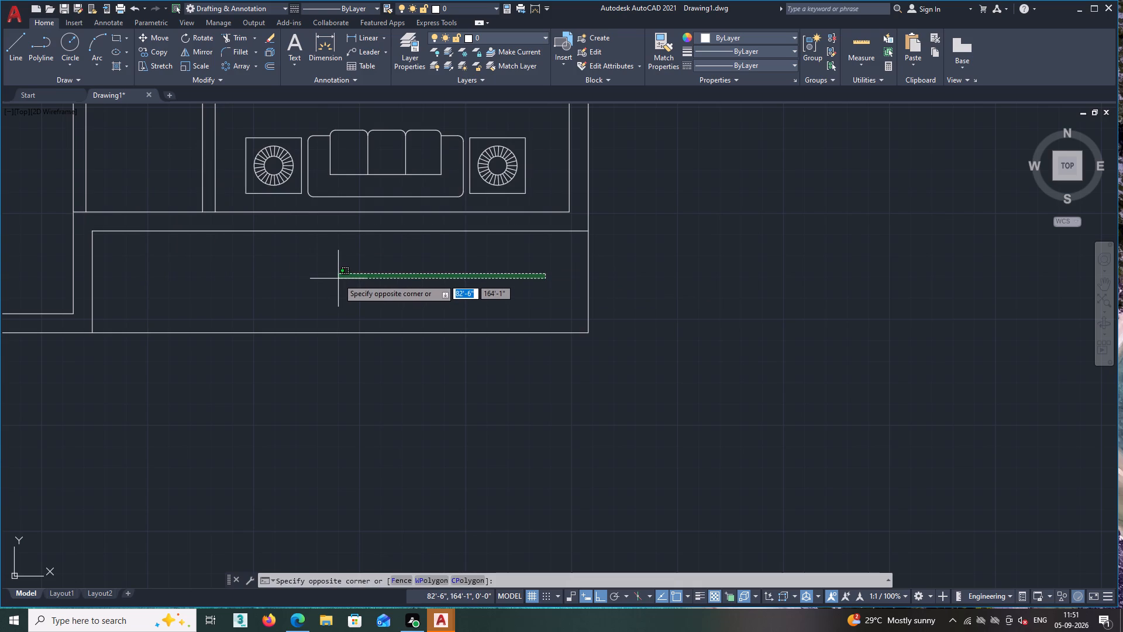
pyautogui.press('Escape')
# Check the list of existing block names in the Block Definition dialog, leaving without defining a block.
pyautogui.scroll(-1, 316, 204)
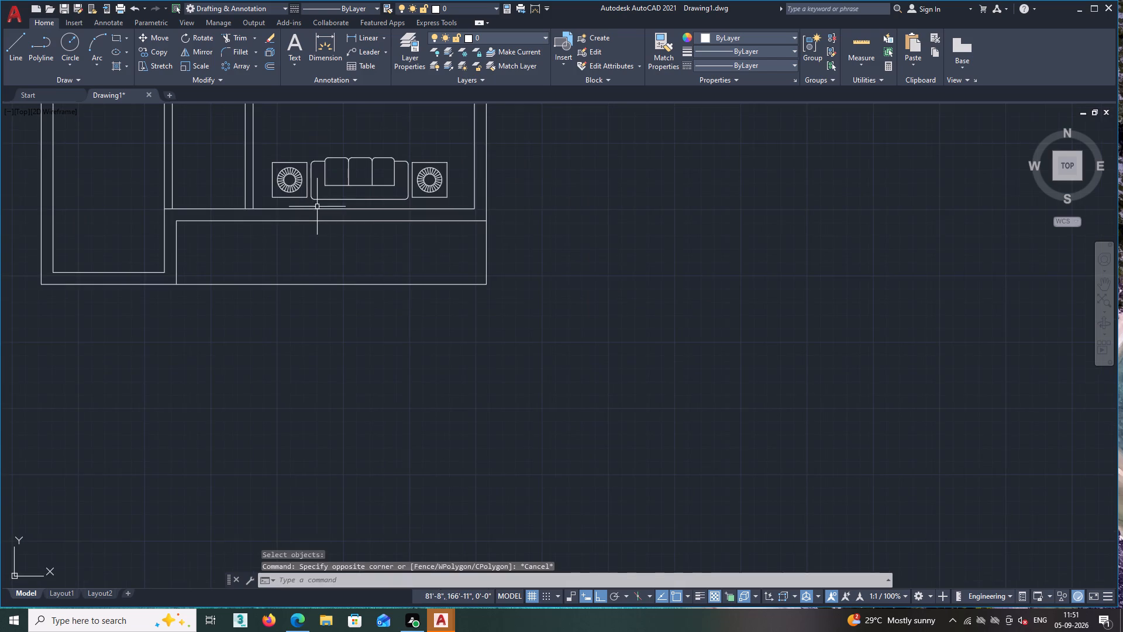
pyautogui.scroll(-2, 318, 212)
pyautogui.moveTo(309, 235); pyautogui.dragTo(525, 289, button='middle')
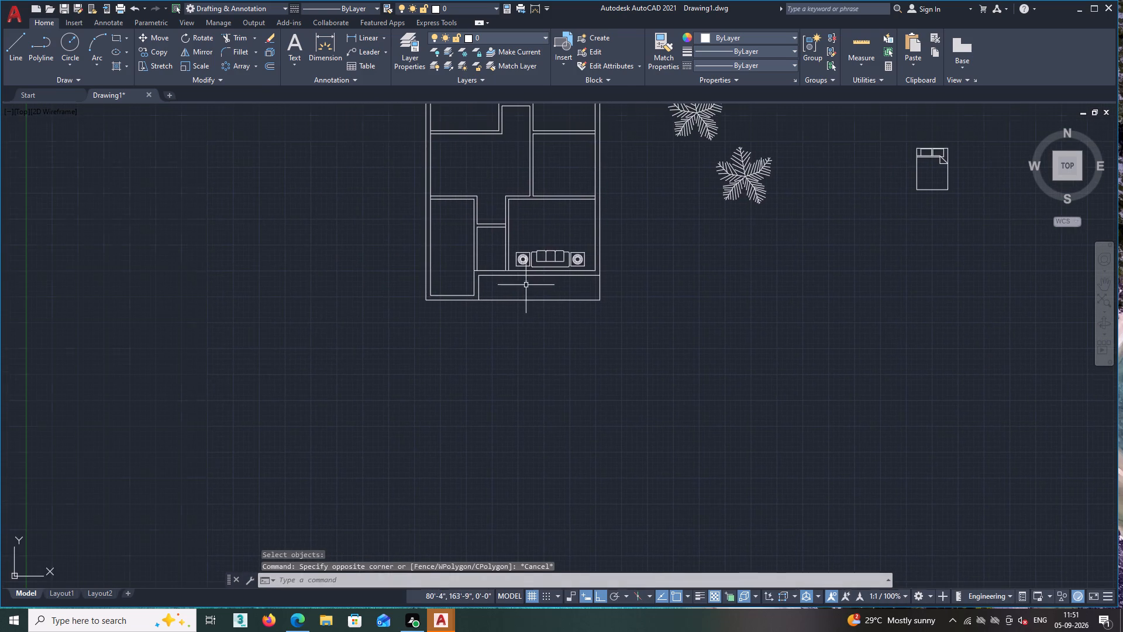
pyautogui.scroll(1, 526, 260)
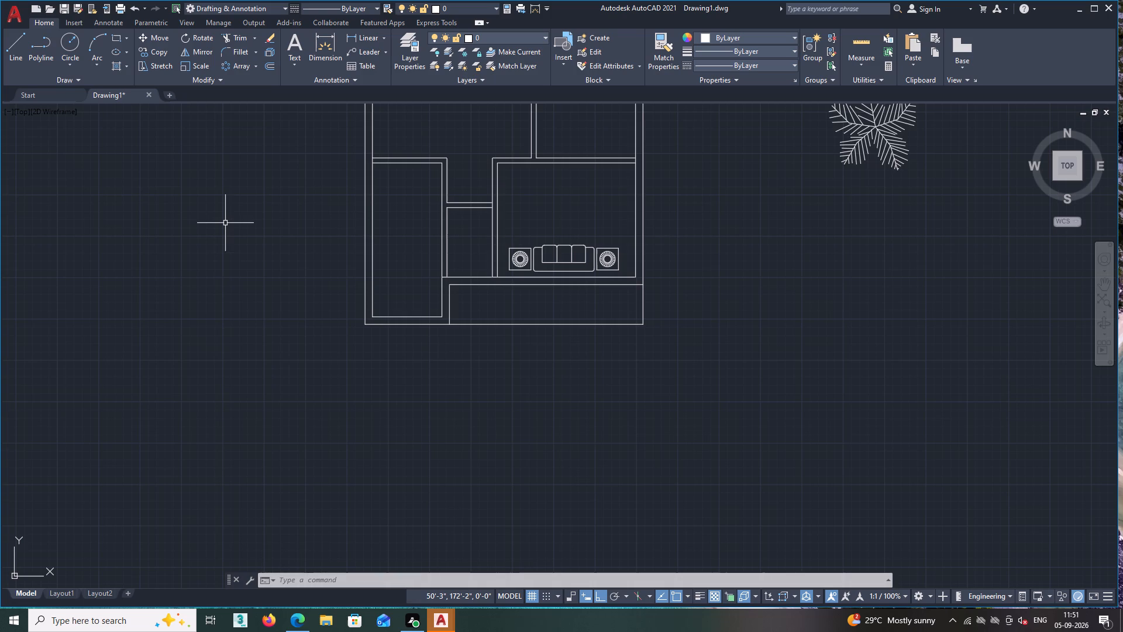
pyautogui.press('b')
pyautogui.press('space')
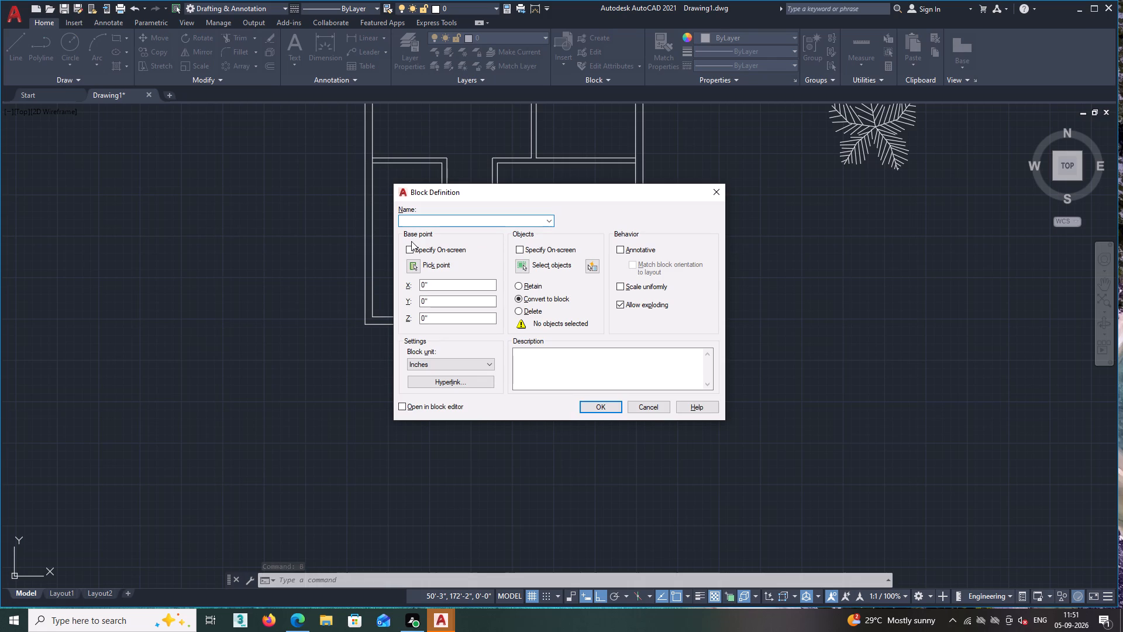
pyautogui.click(550, 221)
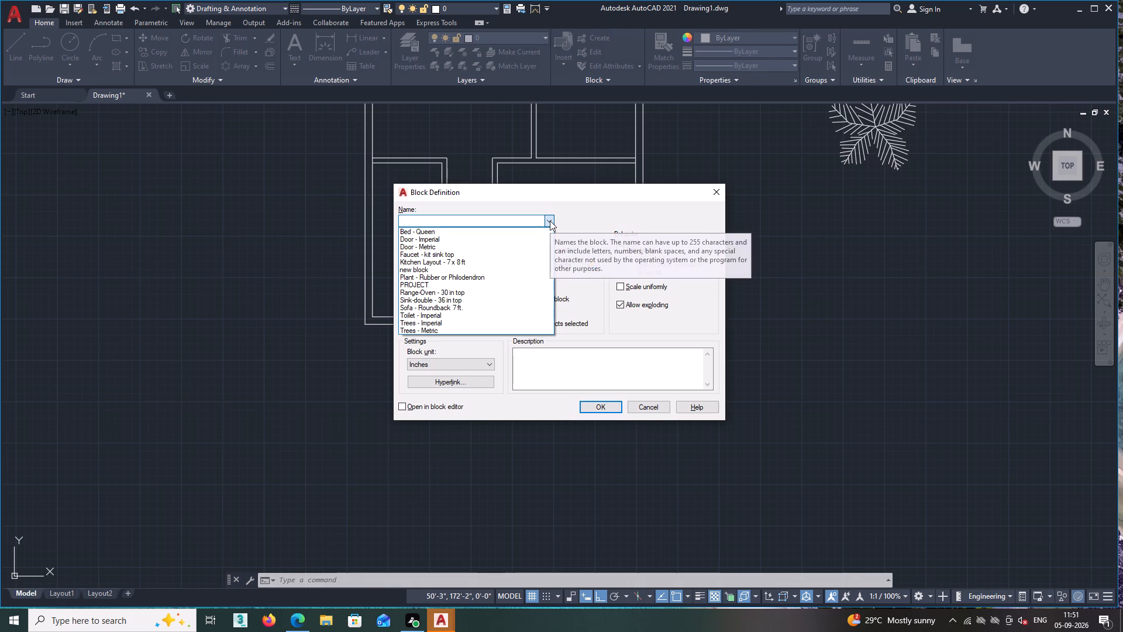
pyautogui.press('Escape')
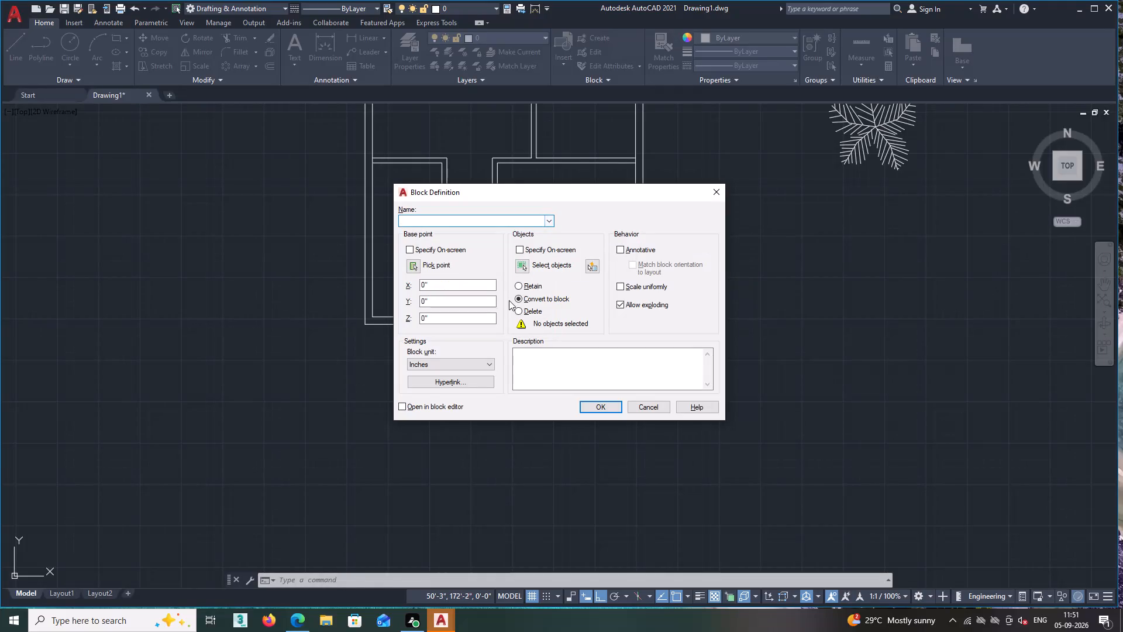
pyautogui.scroll(-1, 509, 300)
pyautogui.click(720, 189)
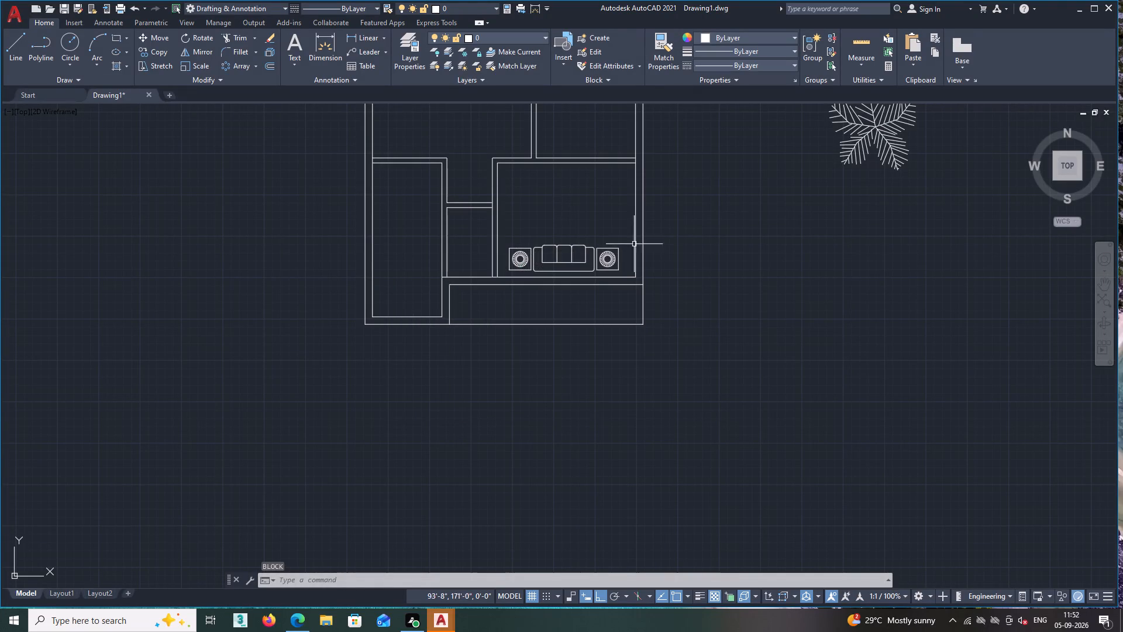
# Browse the imperial and metric architectural samples in the Tool Palettes, then close the palettes.
pyautogui.scroll(-1, 277, 312)
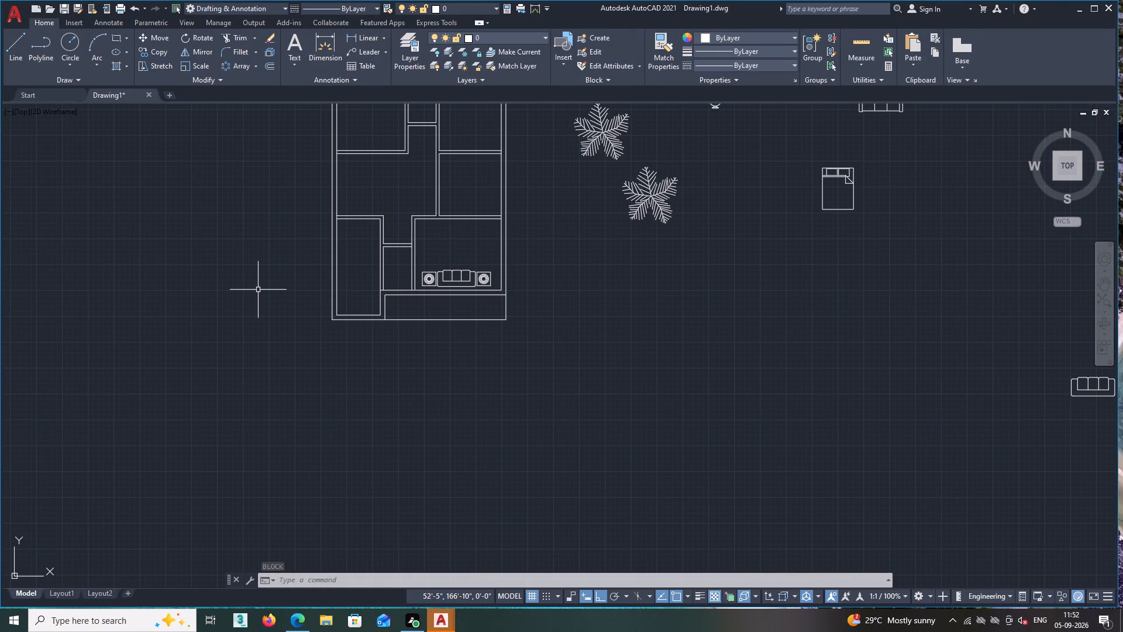
pyautogui.hotkey('ctrl', '3')
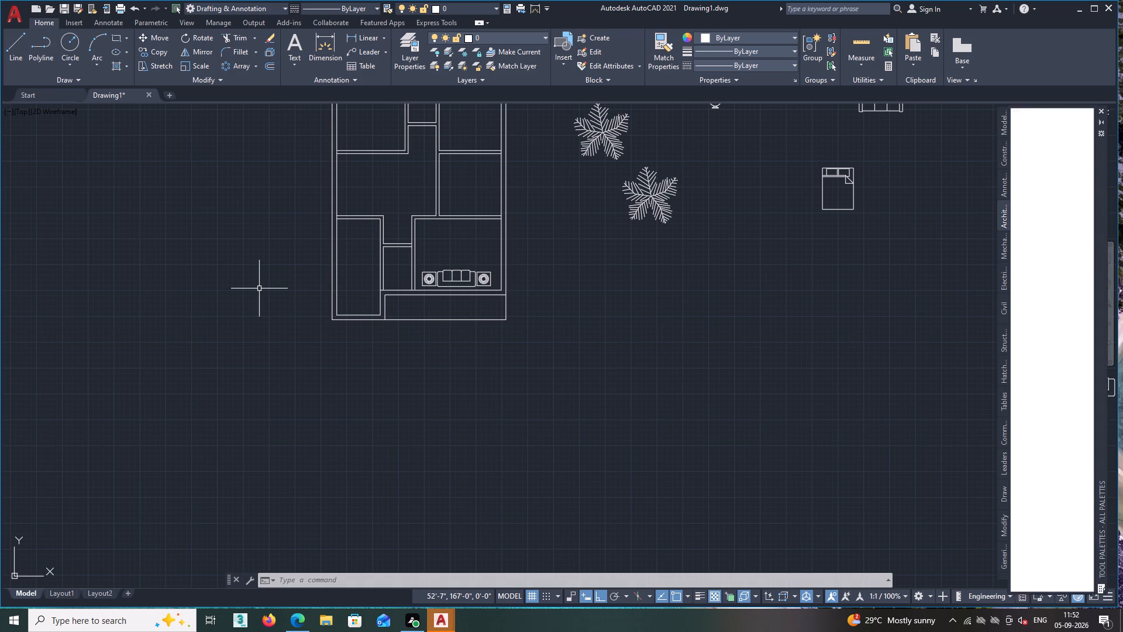
pyautogui.scroll(-3, 1063, 267)
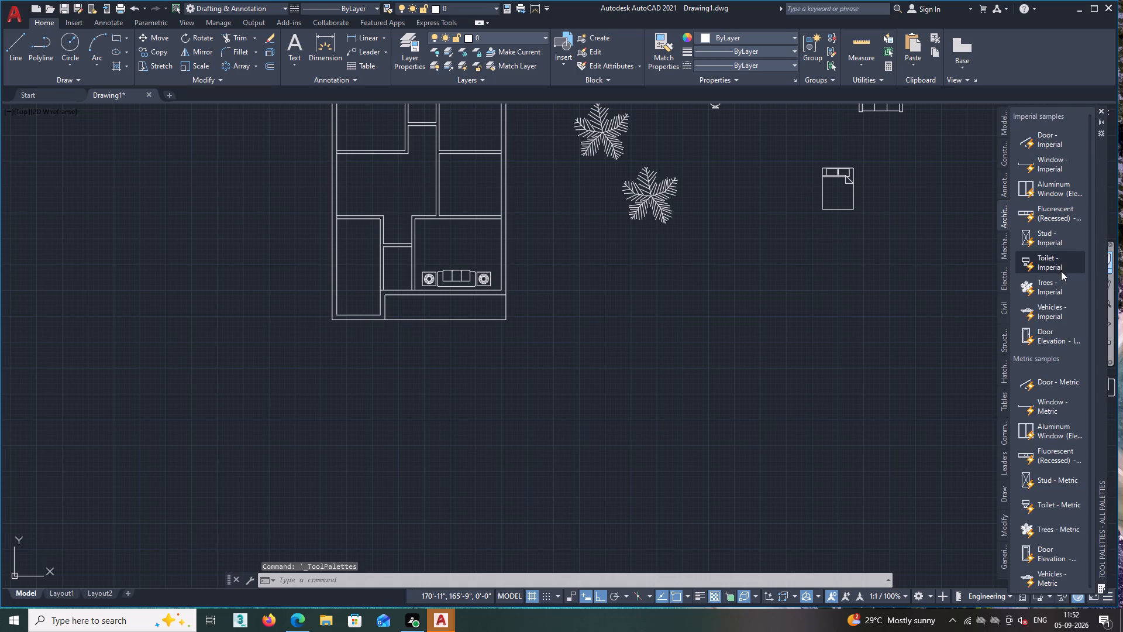
pyautogui.scroll(6, 1056, 288)
pyautogui.scroll(-5, 1034, 235)
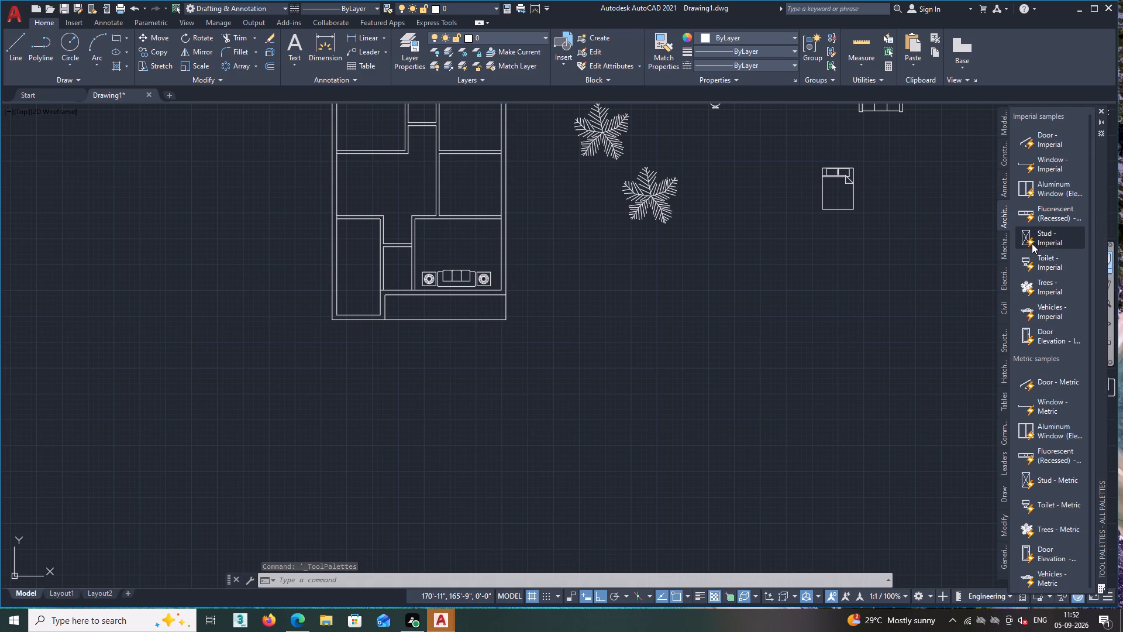
pyautogui.scroll(-5, 1032, 243)
pyautogui.scroll(7, 1031, 180)
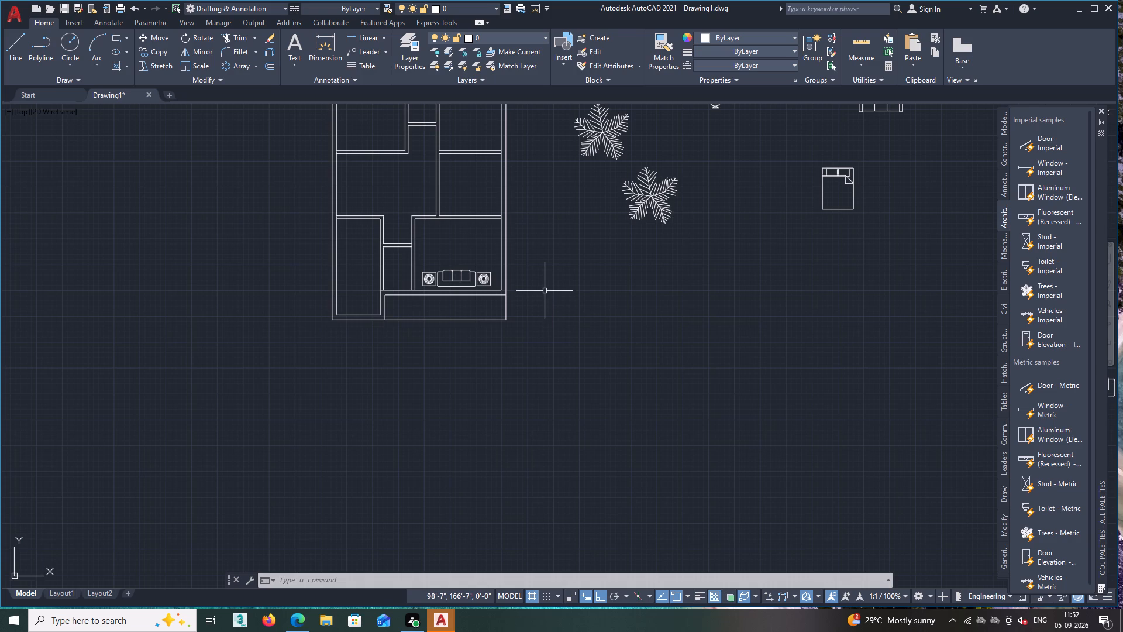
pyautogui.press('Escape')
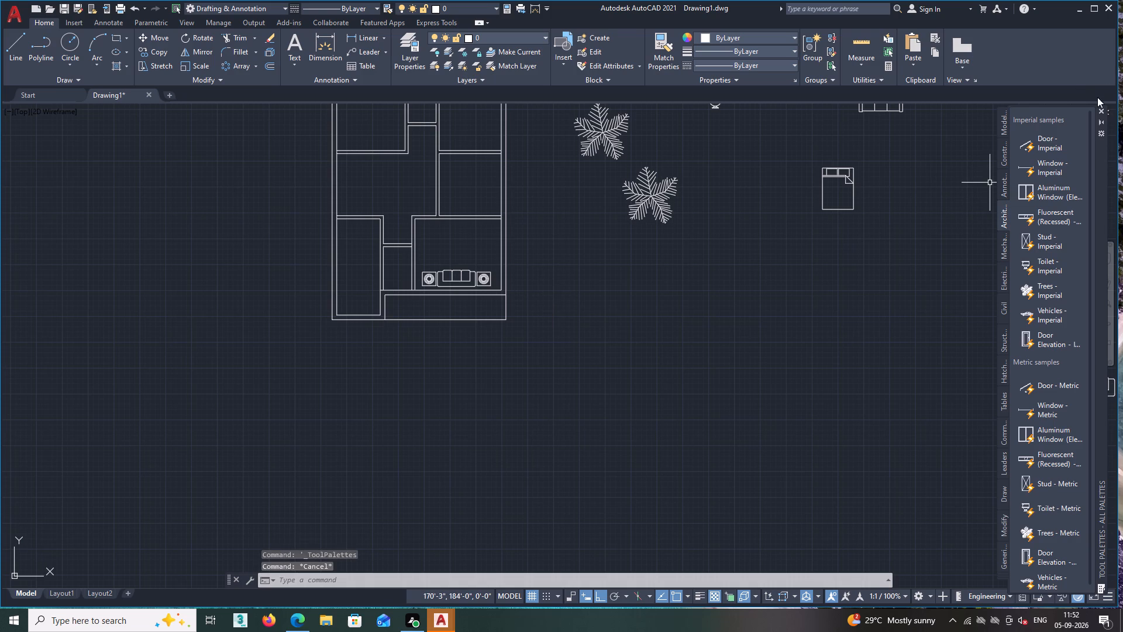
pyautogui.click(1100, 109)
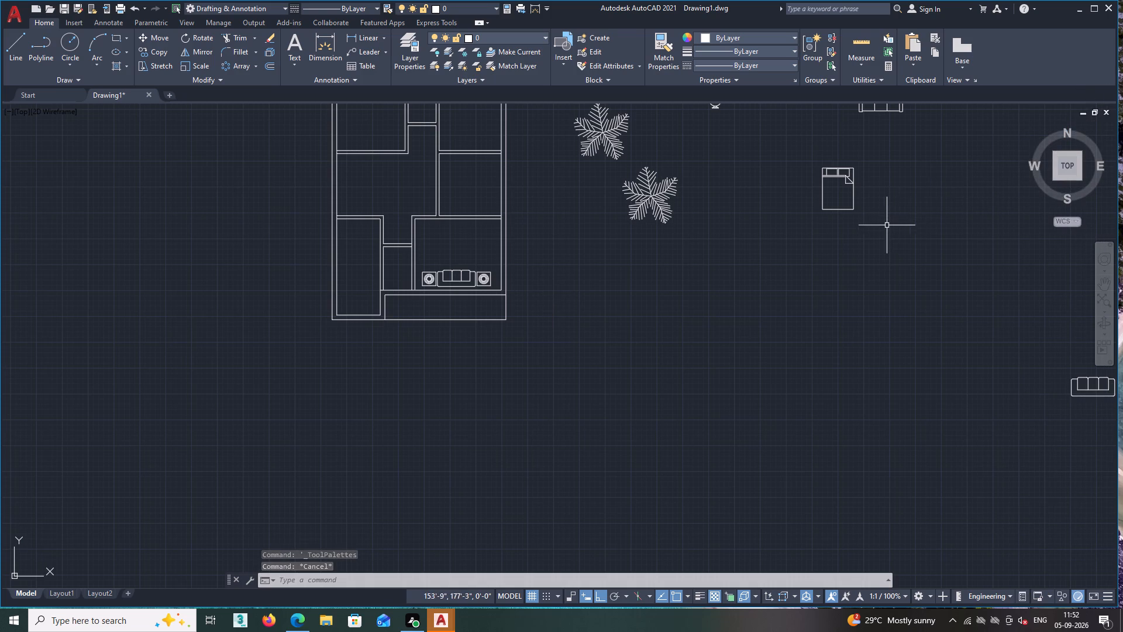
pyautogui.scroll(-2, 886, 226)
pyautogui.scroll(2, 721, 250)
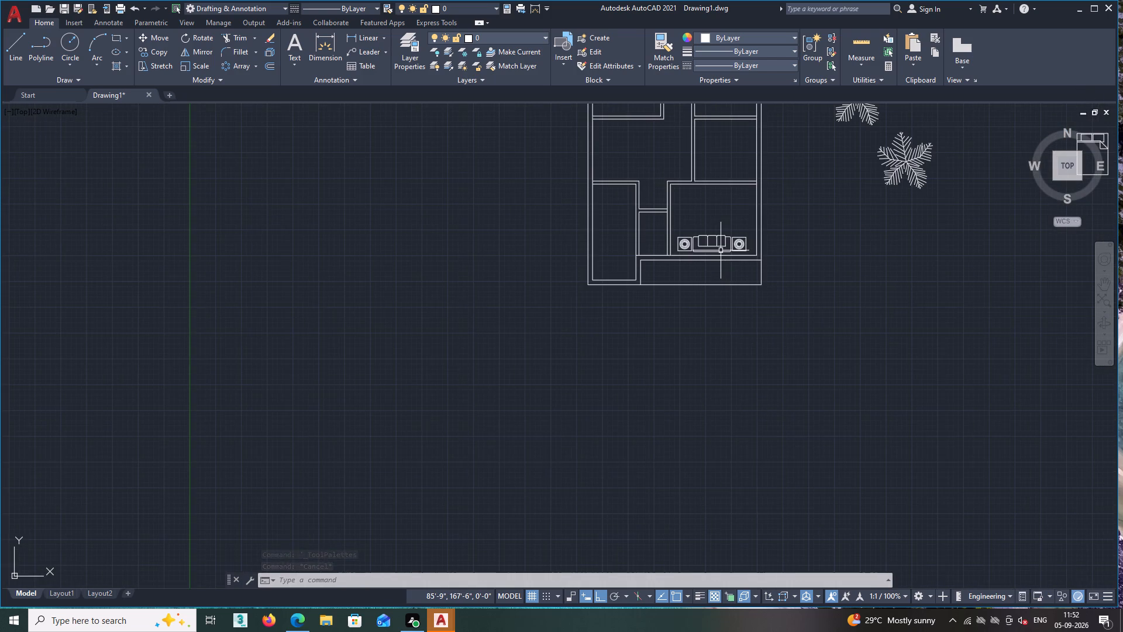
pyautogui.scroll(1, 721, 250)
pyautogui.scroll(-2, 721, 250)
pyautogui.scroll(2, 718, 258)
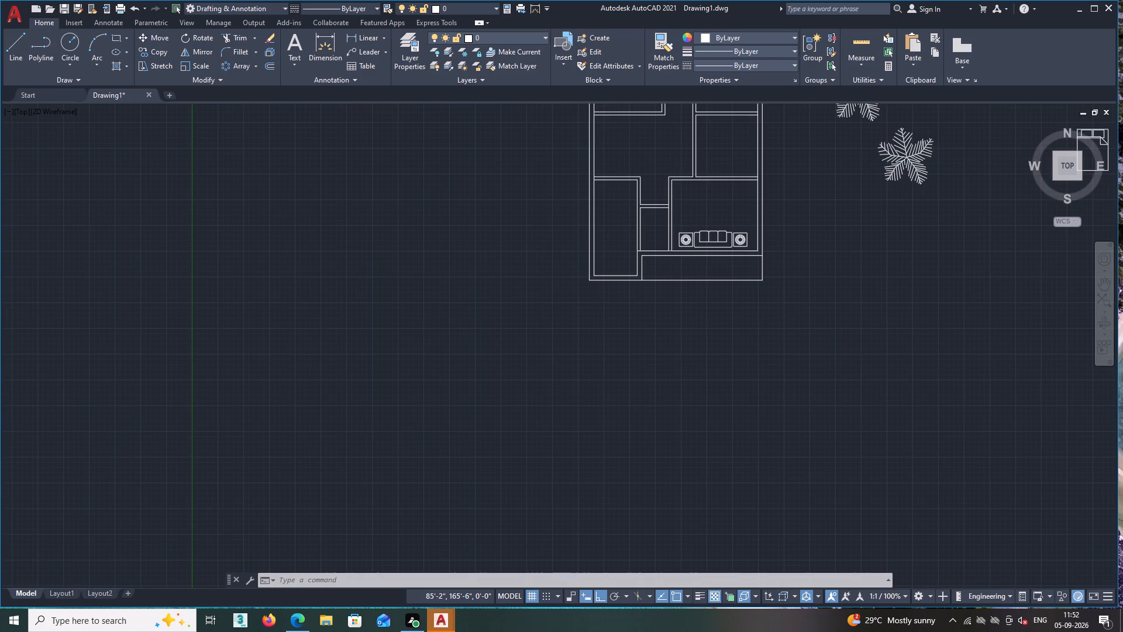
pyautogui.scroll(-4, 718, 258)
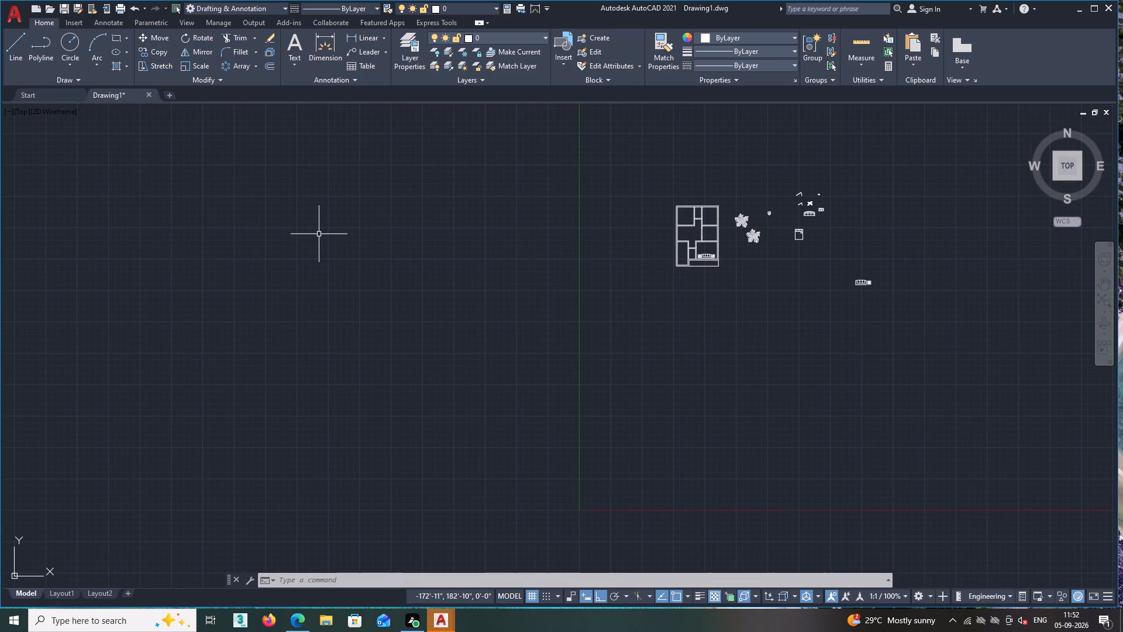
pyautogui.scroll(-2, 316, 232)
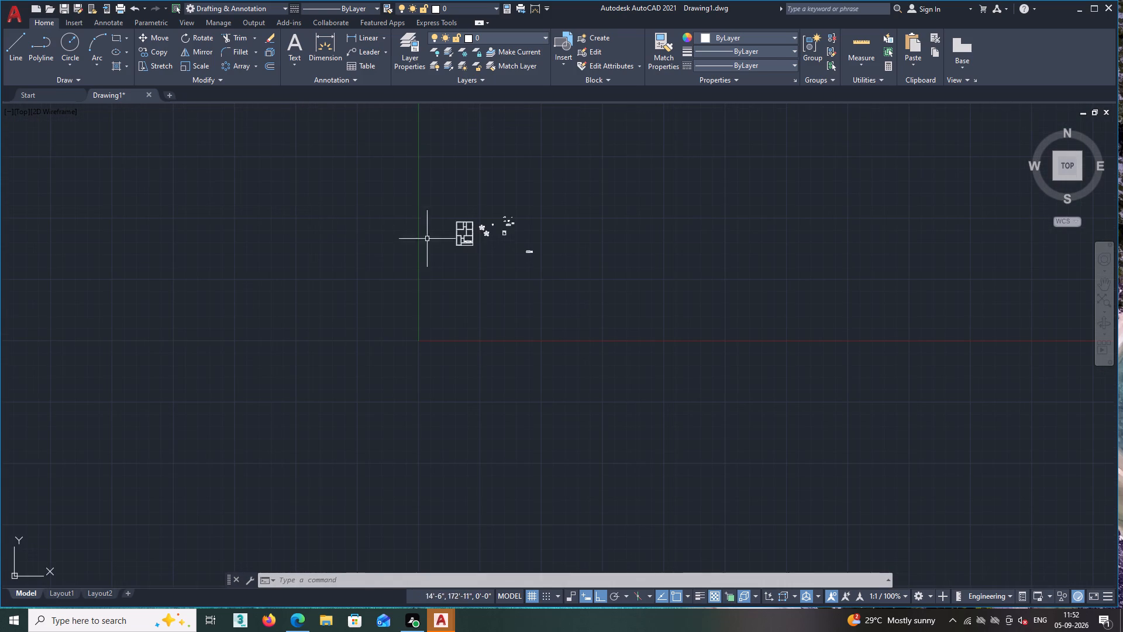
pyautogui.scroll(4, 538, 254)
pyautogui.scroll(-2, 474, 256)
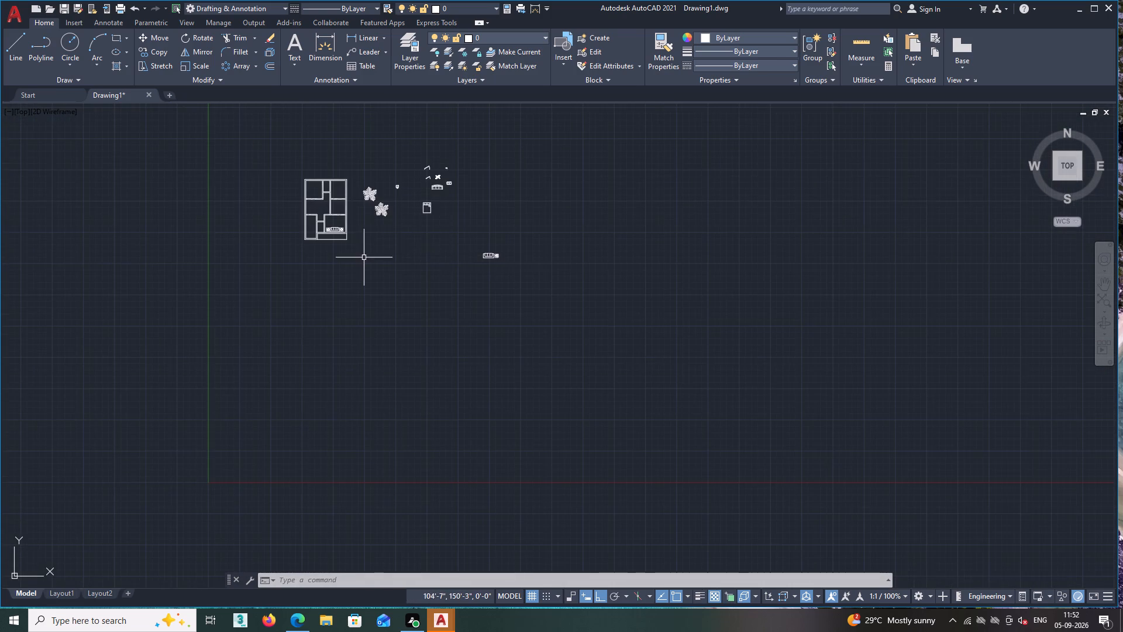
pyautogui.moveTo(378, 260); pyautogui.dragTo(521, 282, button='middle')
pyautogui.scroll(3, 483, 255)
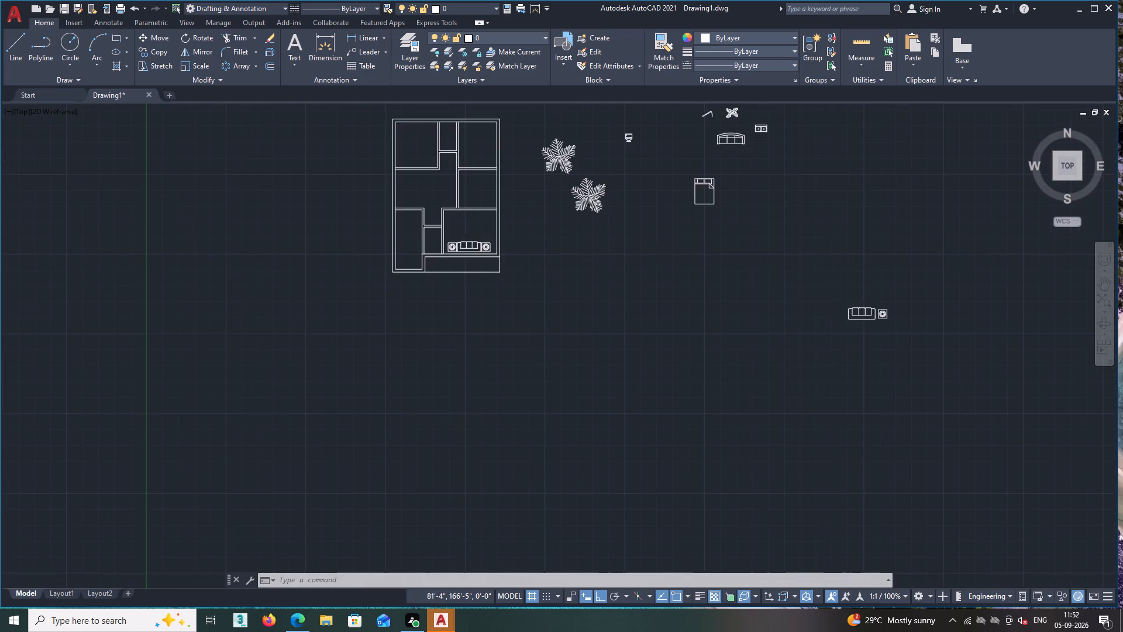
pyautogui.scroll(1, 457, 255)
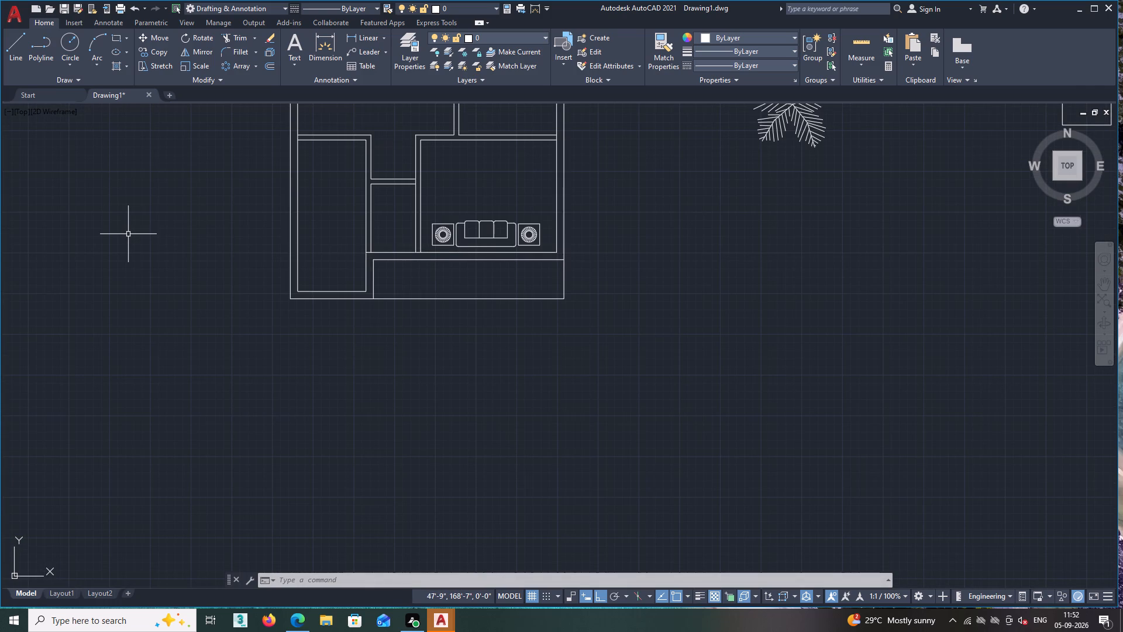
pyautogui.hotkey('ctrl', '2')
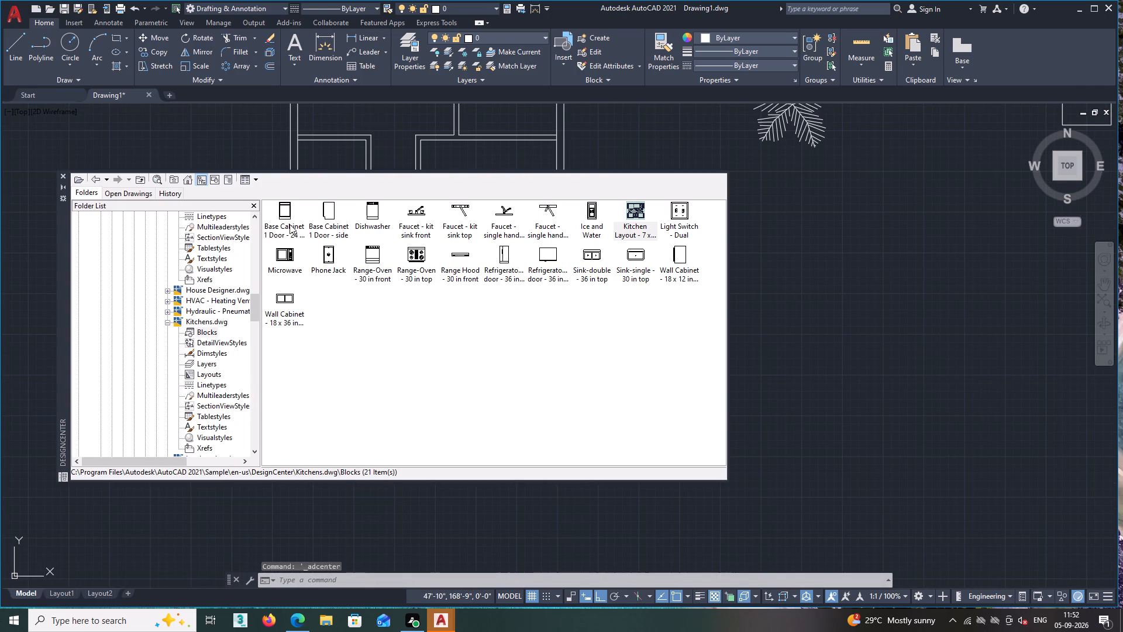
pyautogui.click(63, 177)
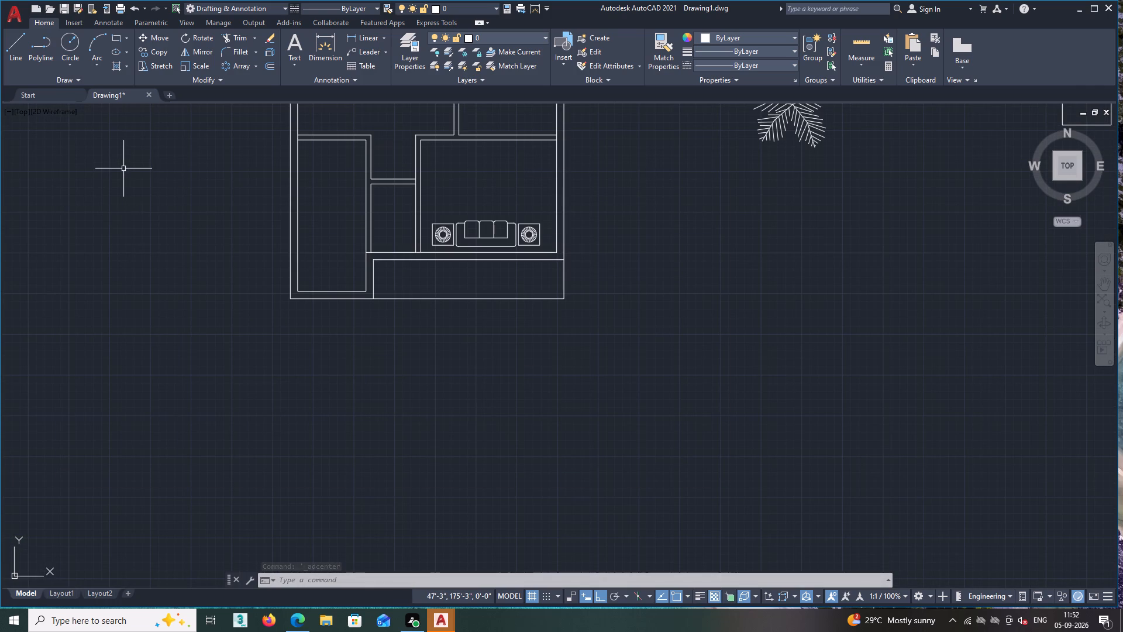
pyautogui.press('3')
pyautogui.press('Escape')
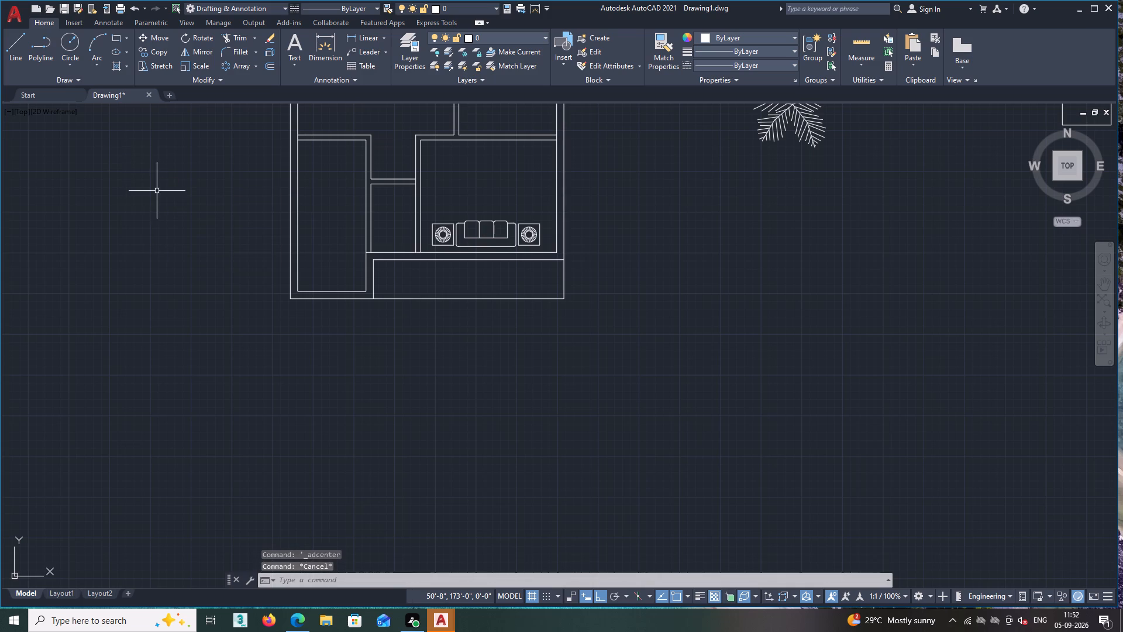
# Look through the imperial and metric architectural samples in the Tool Palettes.
pyautogui.hotkey('ctrl', '3')
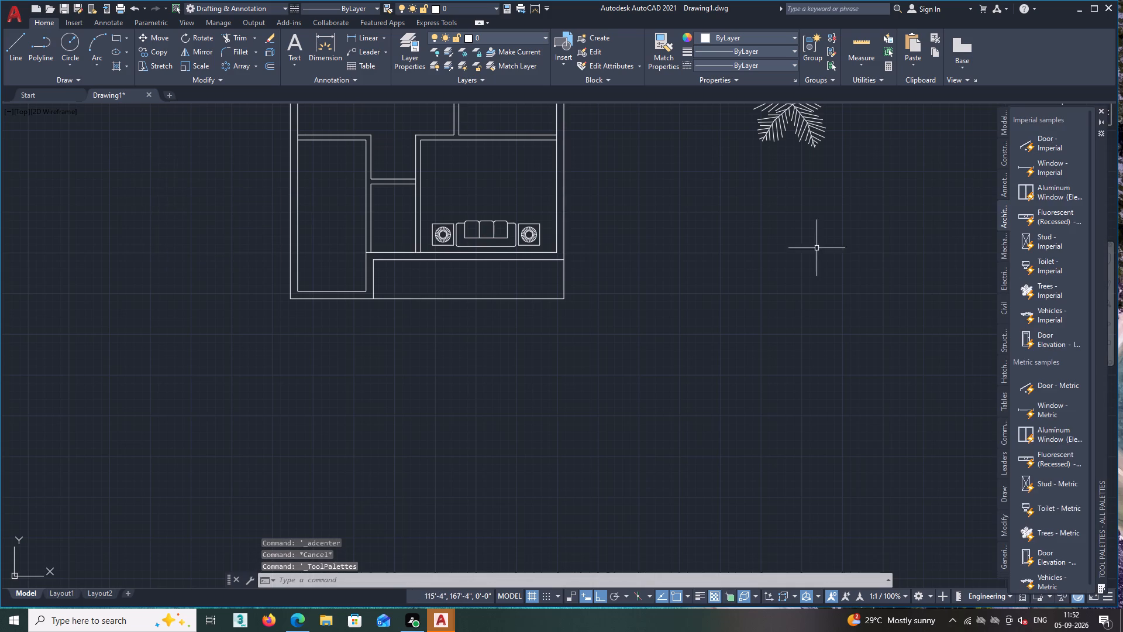
pyautogui.scroll(-4, 1054, 273)
pyautogui.scroll(4, 1055, 271)
pyautogui.scroll(-9, 1039, 402)
pyautogui.scroll(5, 1067, 524)
pyautogui.scroll(4, 1024, 298)
pyautogui.scroll(2, 1016, 245)
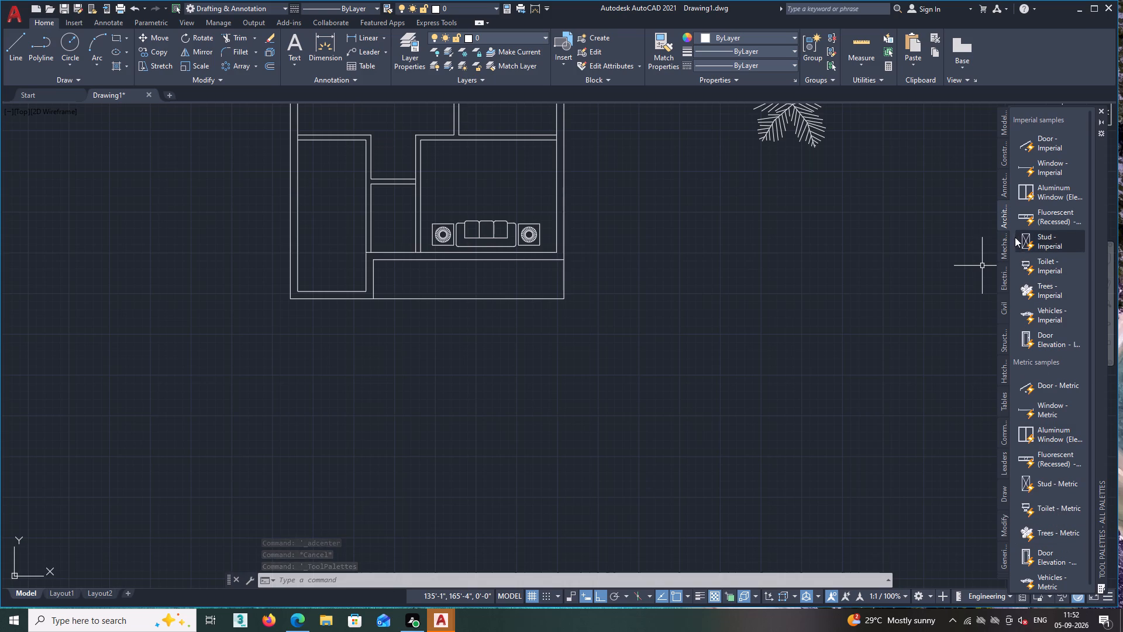
pyautogui.scroll(1, 1015, 237)
pyautogui.scroll(4, 1028, 142)
pyautogui.scroll(-5, 1028, 139)
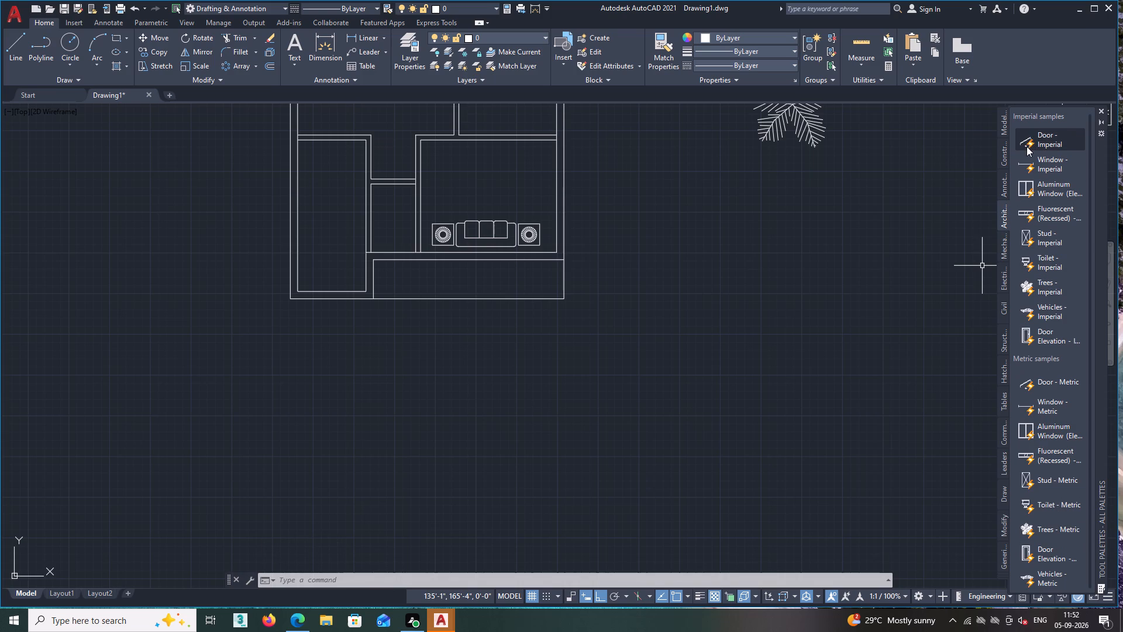
# Start inserting "new block" from the recent blocks, redefine the existing block, and leave without placing a copy.
pyautogui.click(1000, 496)
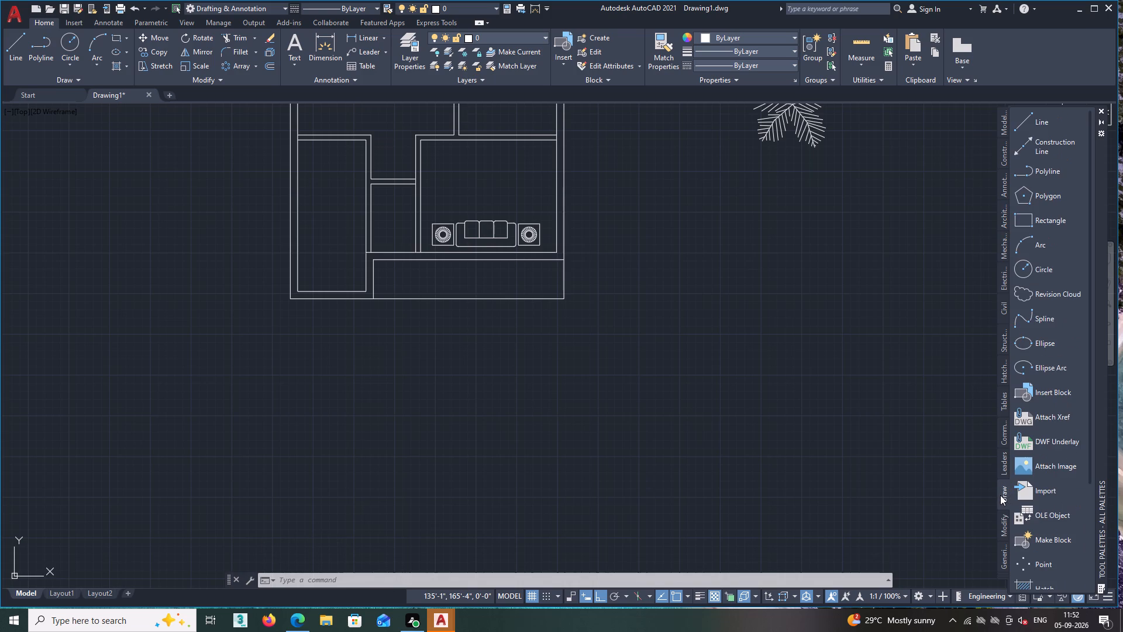
pyautogui.scroll(-4, 1027, 480)
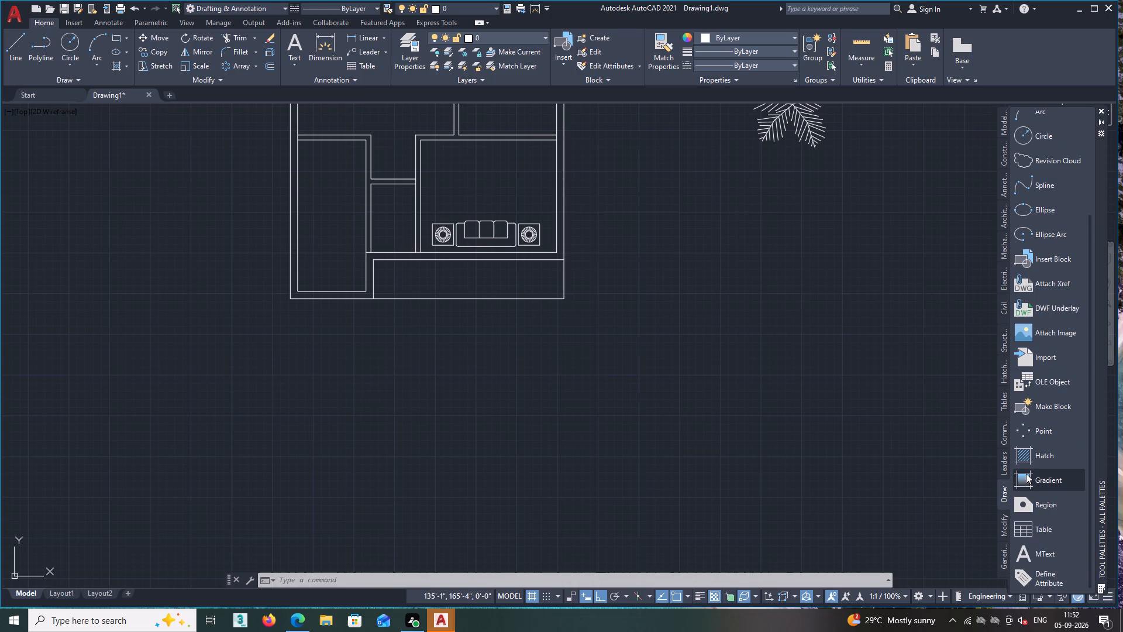
pyautogui.scroll(-2, 1026, 473)
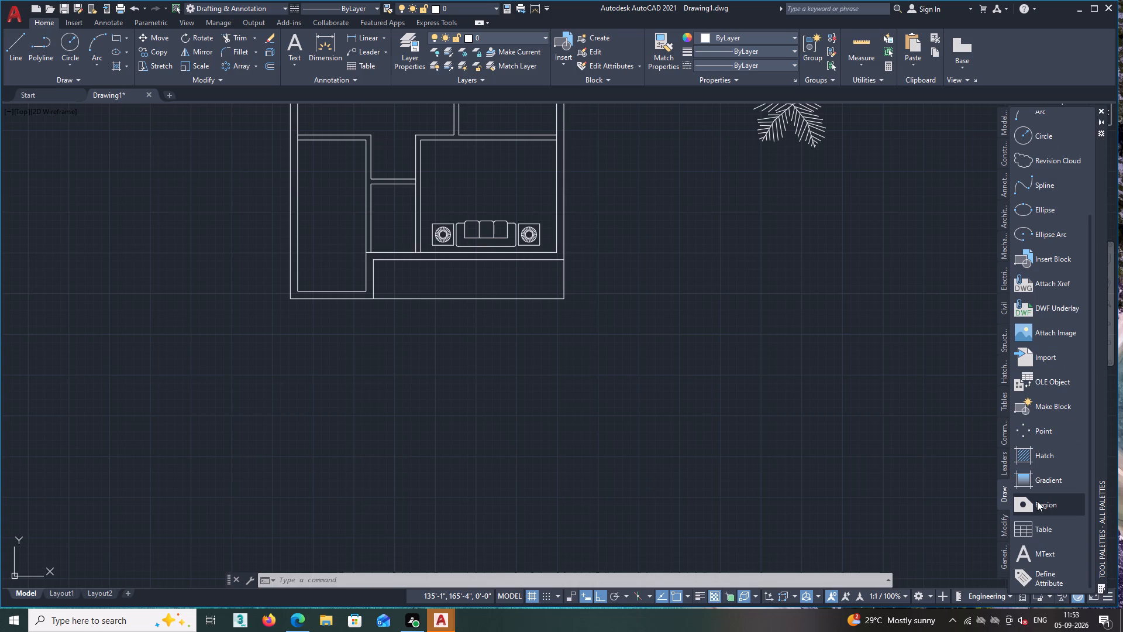
pyautogui.scroll(-3, 1037, 501)
pyautogui.scroll(3, 1037, 501)
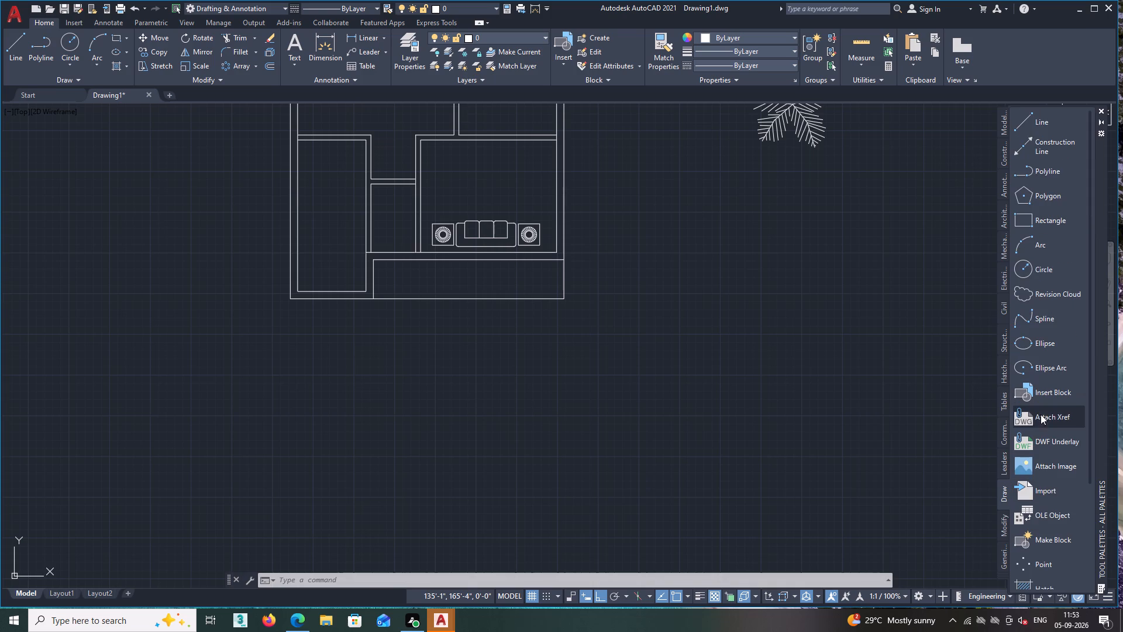
pyautogui.doubleClick(1055, 397)
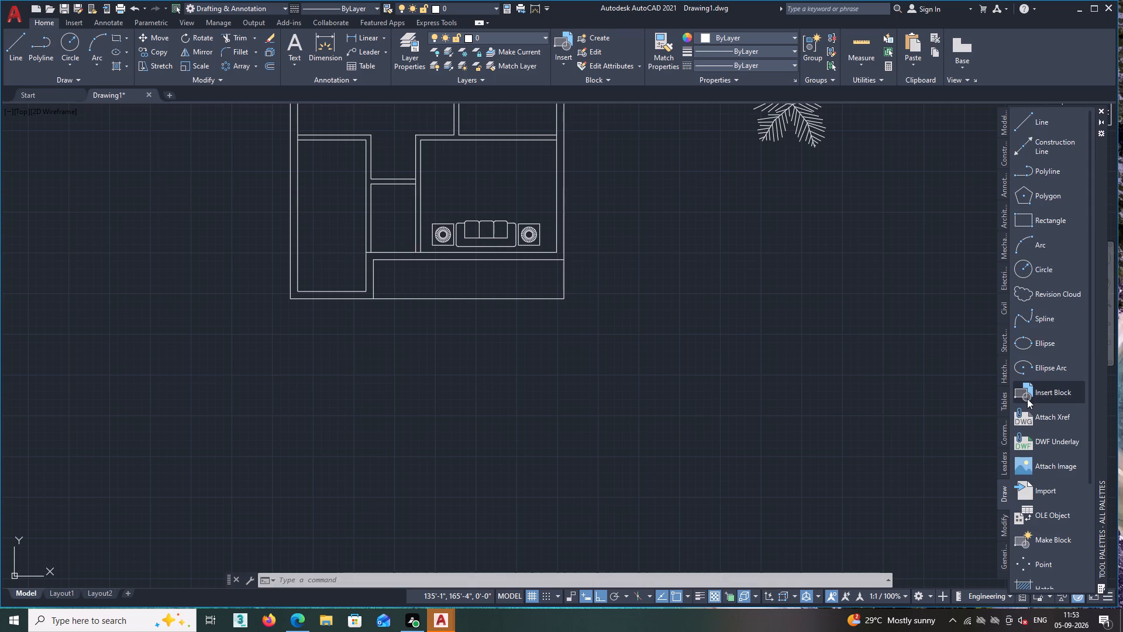
pyautogui.click(1025, 393)
pyautogui.click(1025, 393)
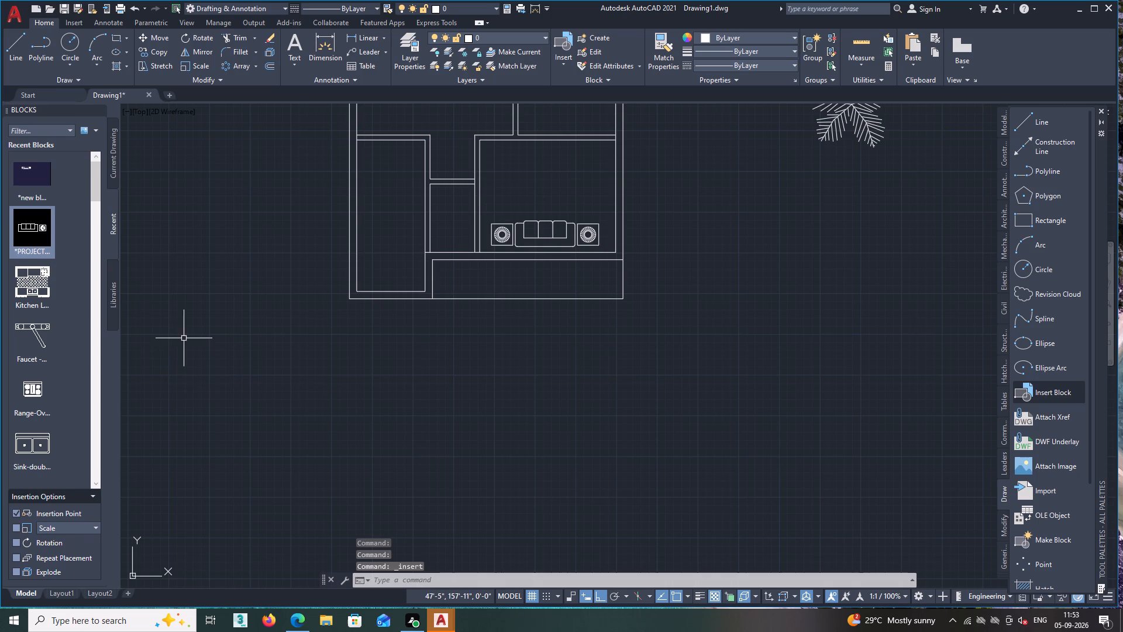
pyautogui.scroll(2, 24, 195)
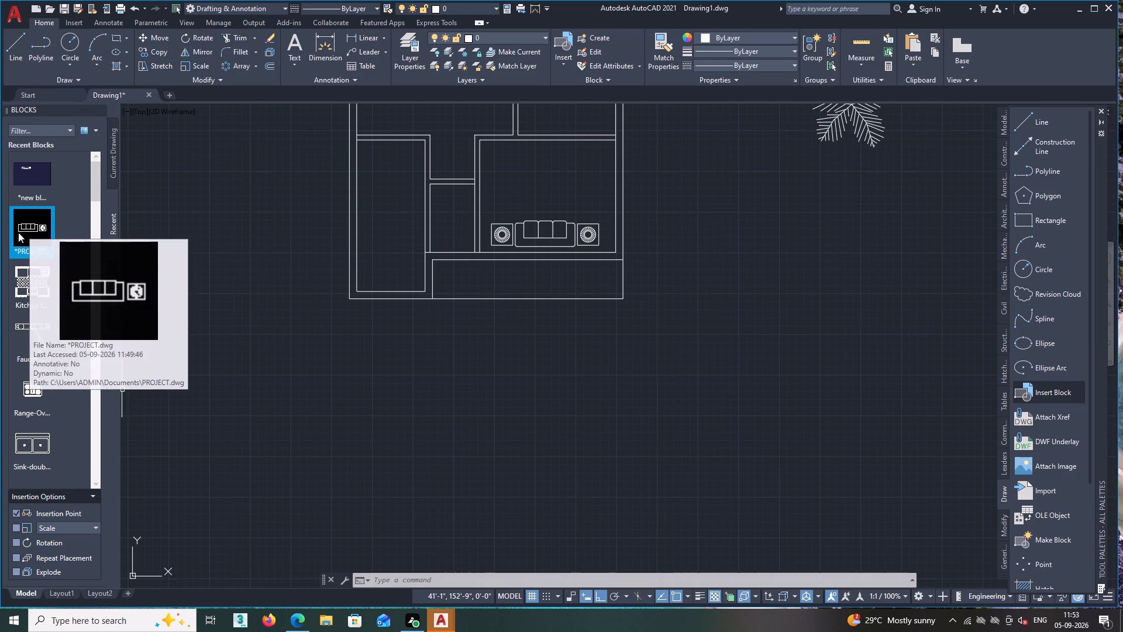
pyautogui.click(33, 184)
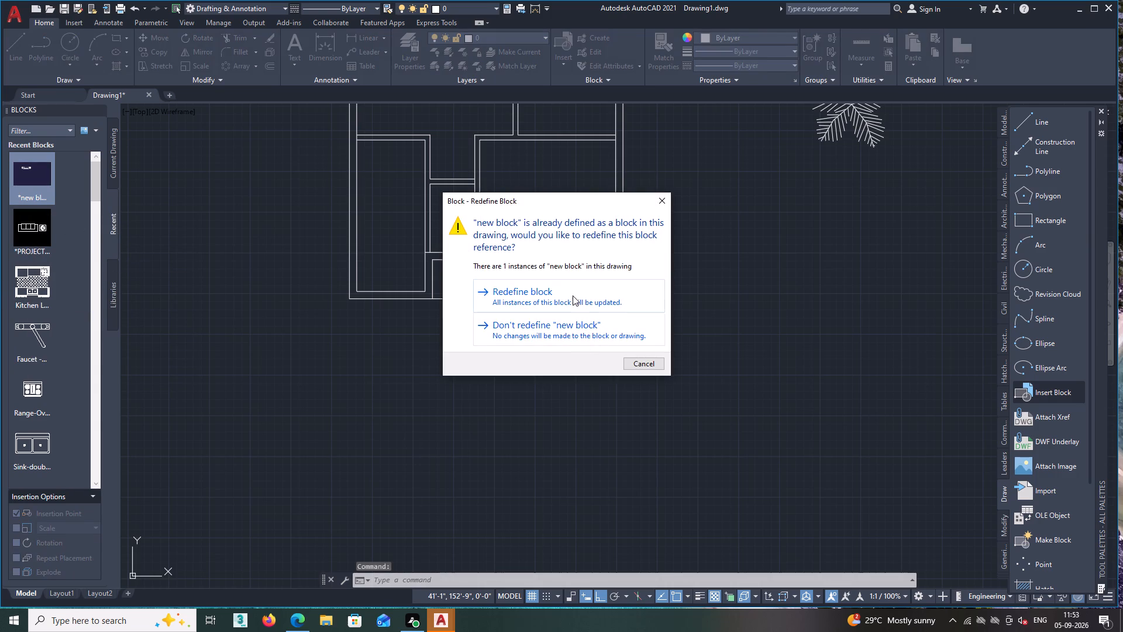
pyautogui.click(570, 295)
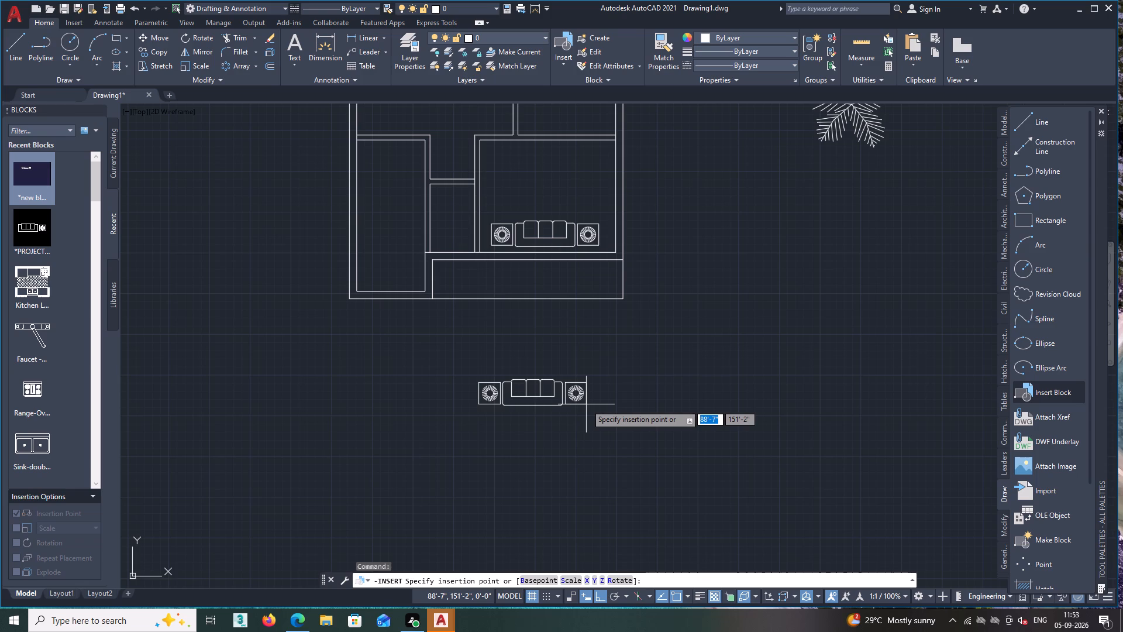
pyautogui.press('Escape')
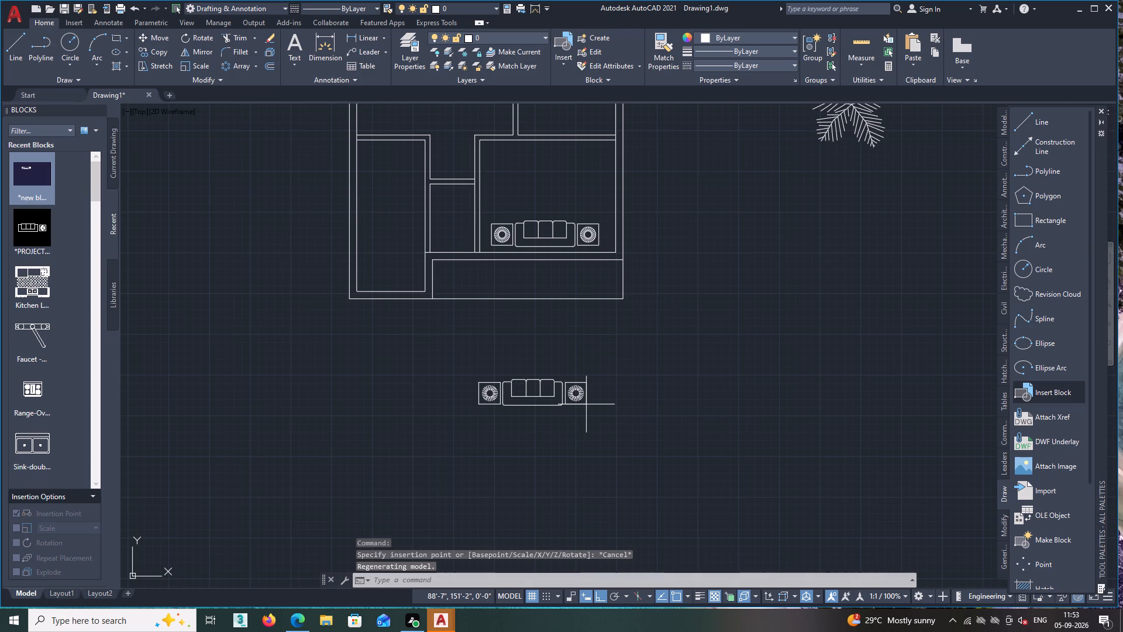
# Close the Tool Palettes and the Blocks palette.
pyautogui.doubleClick(1098, 108)
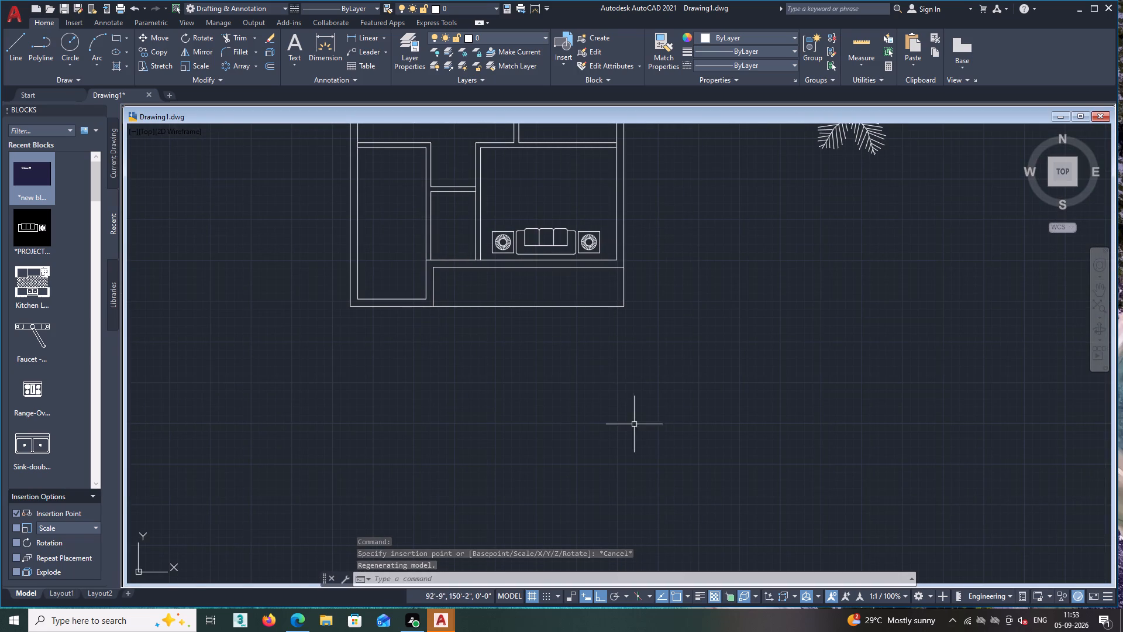
pyautogui.scroll(-1, 648, 425)
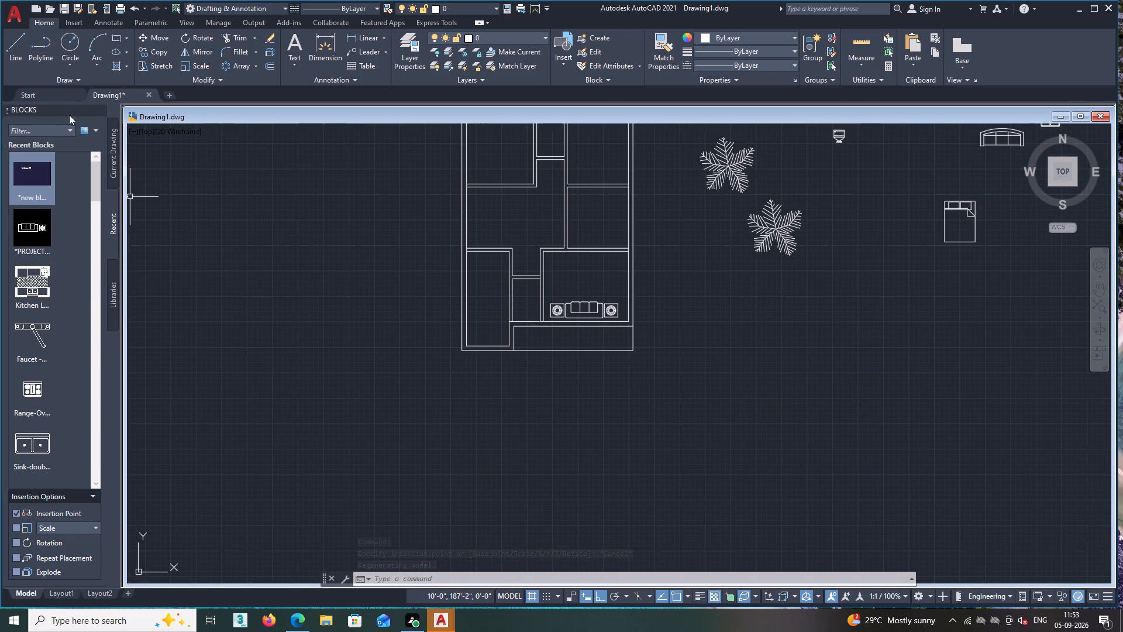
pyautogui.doubleClick(100, 108)
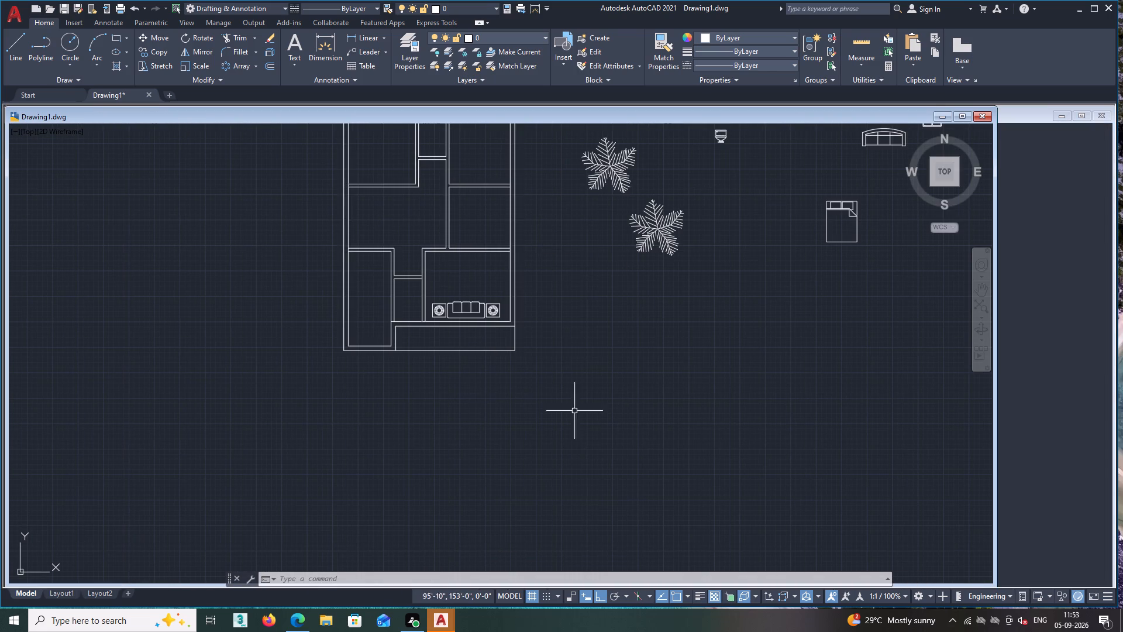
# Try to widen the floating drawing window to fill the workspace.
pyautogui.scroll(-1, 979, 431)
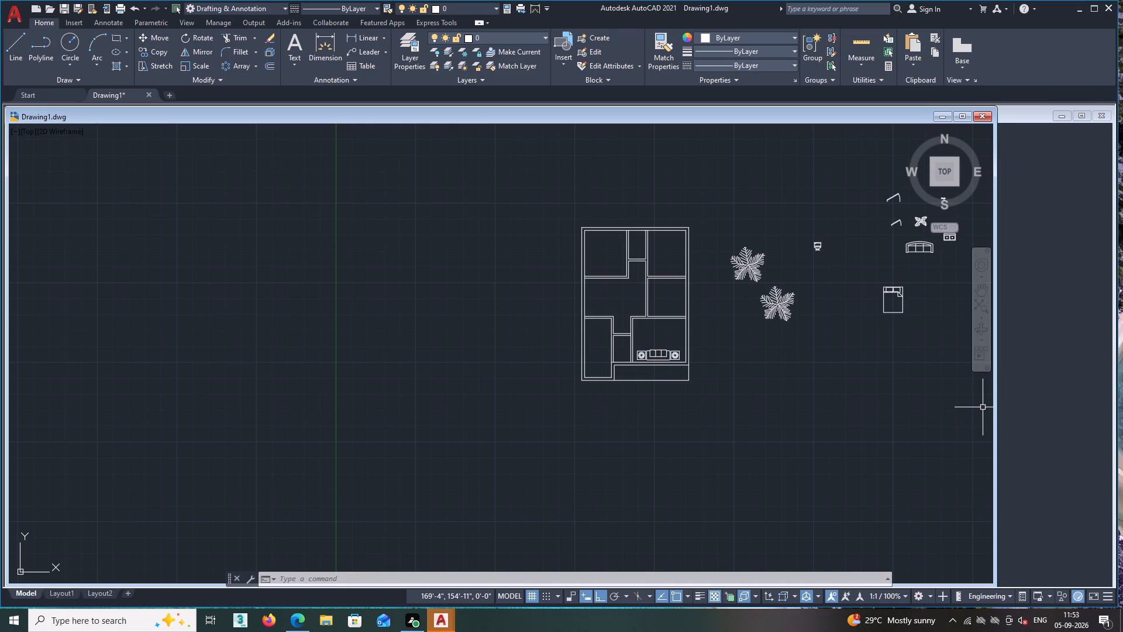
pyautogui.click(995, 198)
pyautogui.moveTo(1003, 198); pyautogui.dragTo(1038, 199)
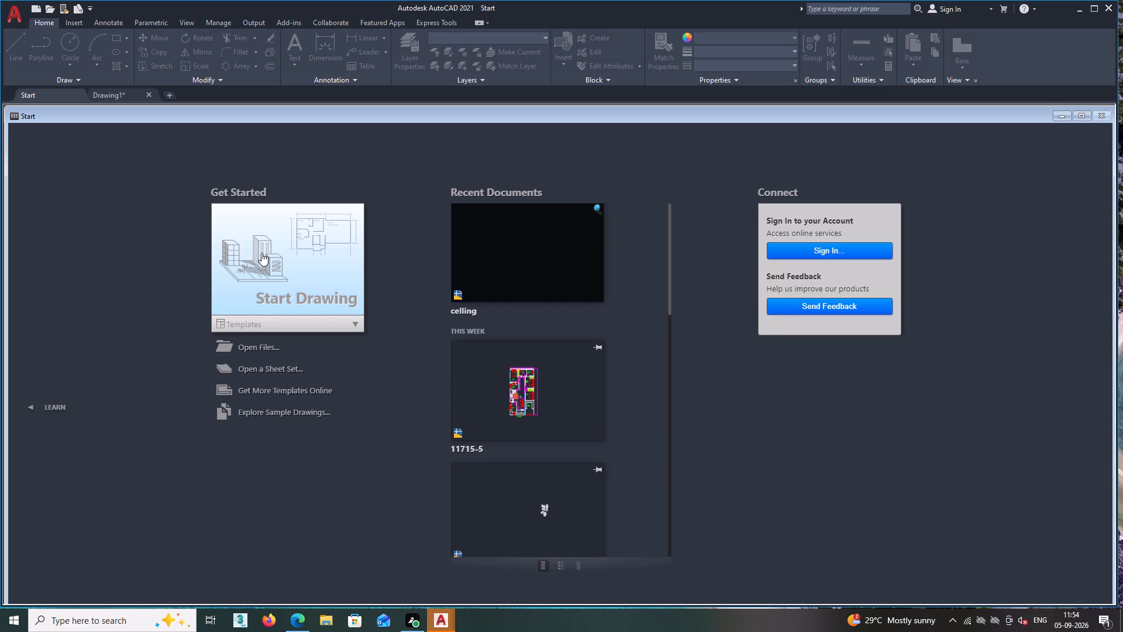
# Browse the recent documents on the Start page.
pyautogui.scroll(-2, 264, 245)
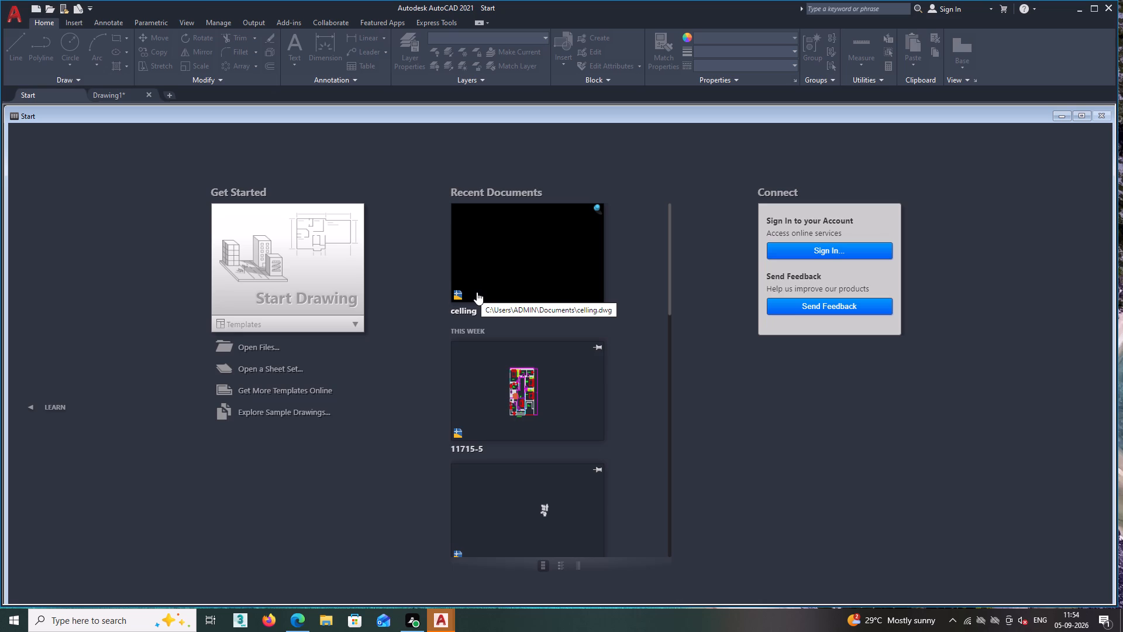
pyautogui.scroll(-3, 477, 292)
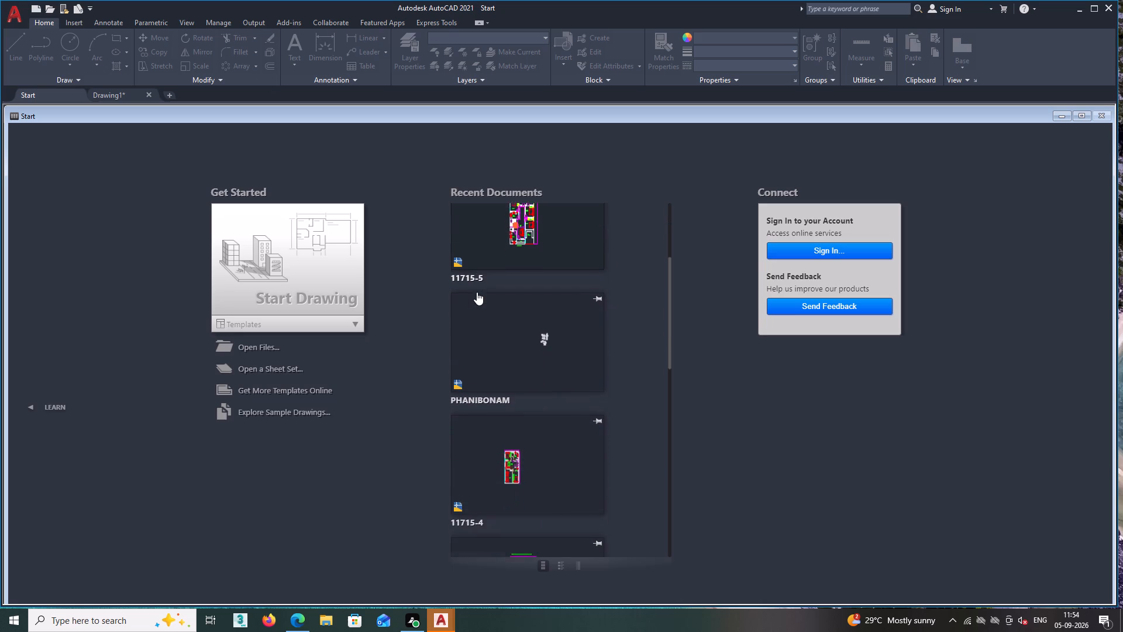
pyautogui.scroll(7, 485, 278)
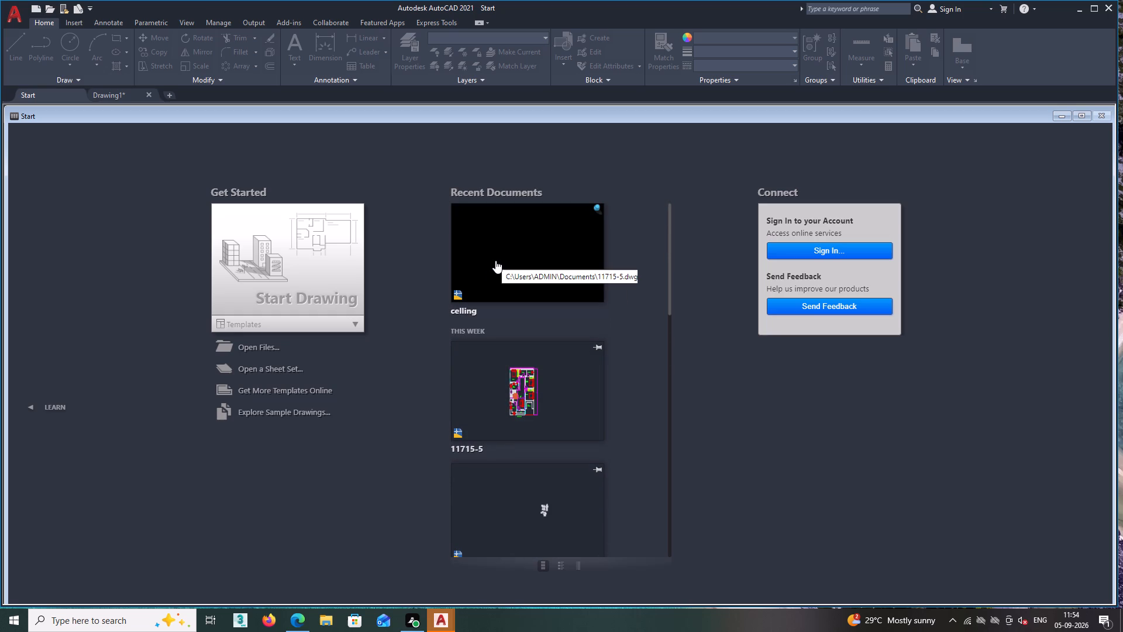
pyautogui.scroll(2, 495, 260)
pyautogui.scroll(-2, 495, 260)
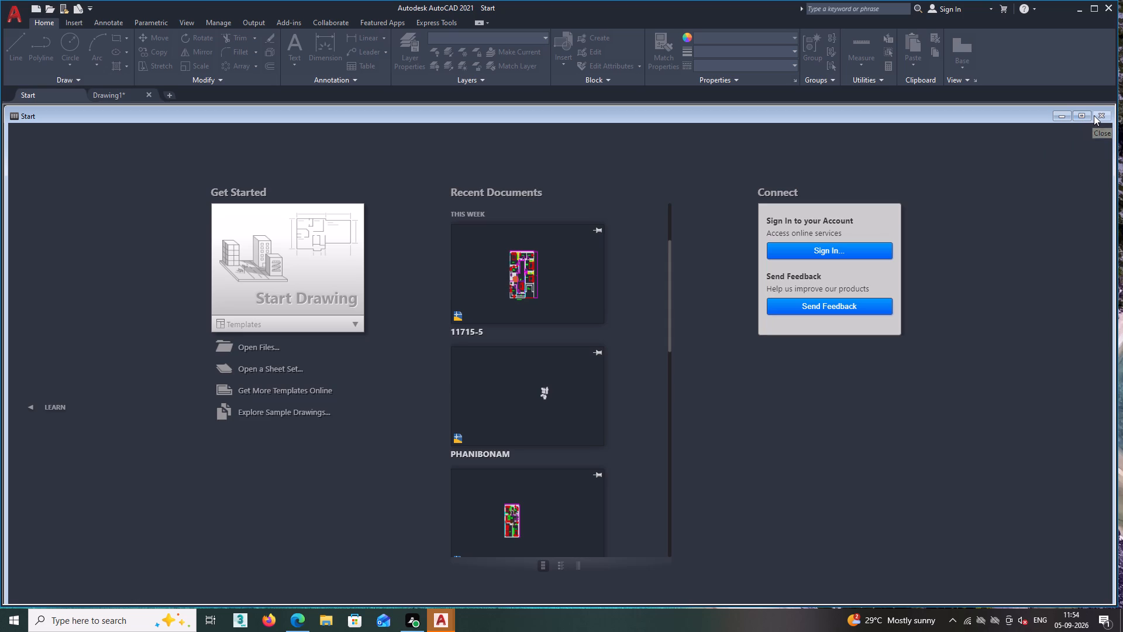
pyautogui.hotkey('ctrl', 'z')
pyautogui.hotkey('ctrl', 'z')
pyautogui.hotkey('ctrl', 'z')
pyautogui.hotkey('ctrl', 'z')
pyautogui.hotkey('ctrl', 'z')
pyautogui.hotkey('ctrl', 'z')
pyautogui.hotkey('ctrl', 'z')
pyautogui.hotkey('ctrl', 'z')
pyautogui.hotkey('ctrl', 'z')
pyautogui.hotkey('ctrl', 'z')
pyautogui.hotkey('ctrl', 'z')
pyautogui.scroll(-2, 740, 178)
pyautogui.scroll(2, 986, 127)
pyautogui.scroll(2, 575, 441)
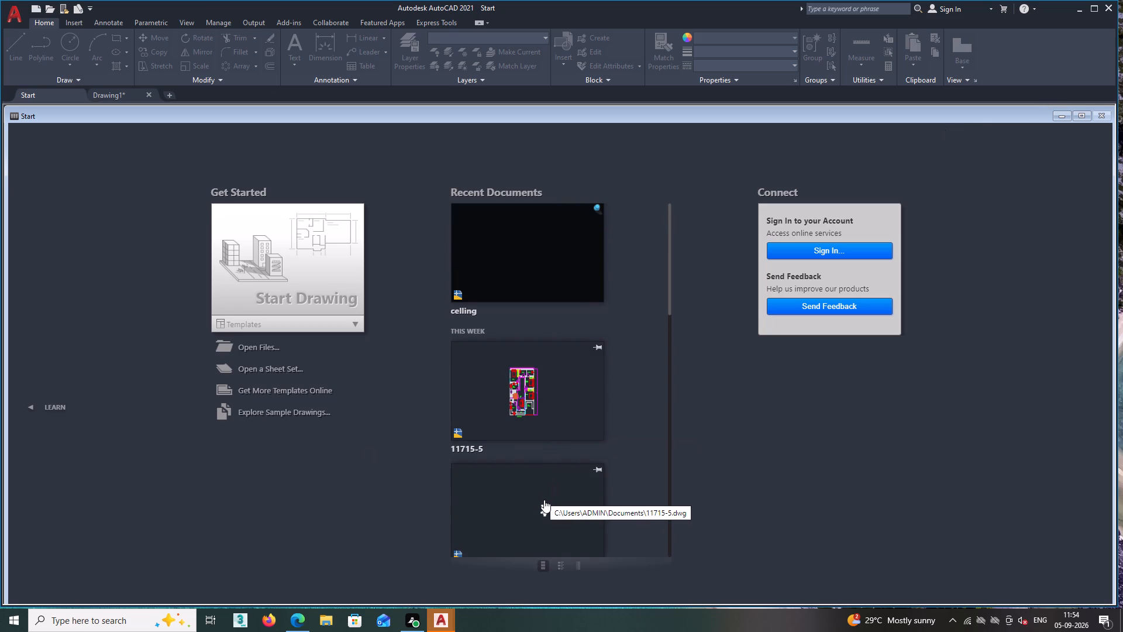
# Browse further through the recent documents on the Start page.
pyautogui.scroll(-2, 544, 500)
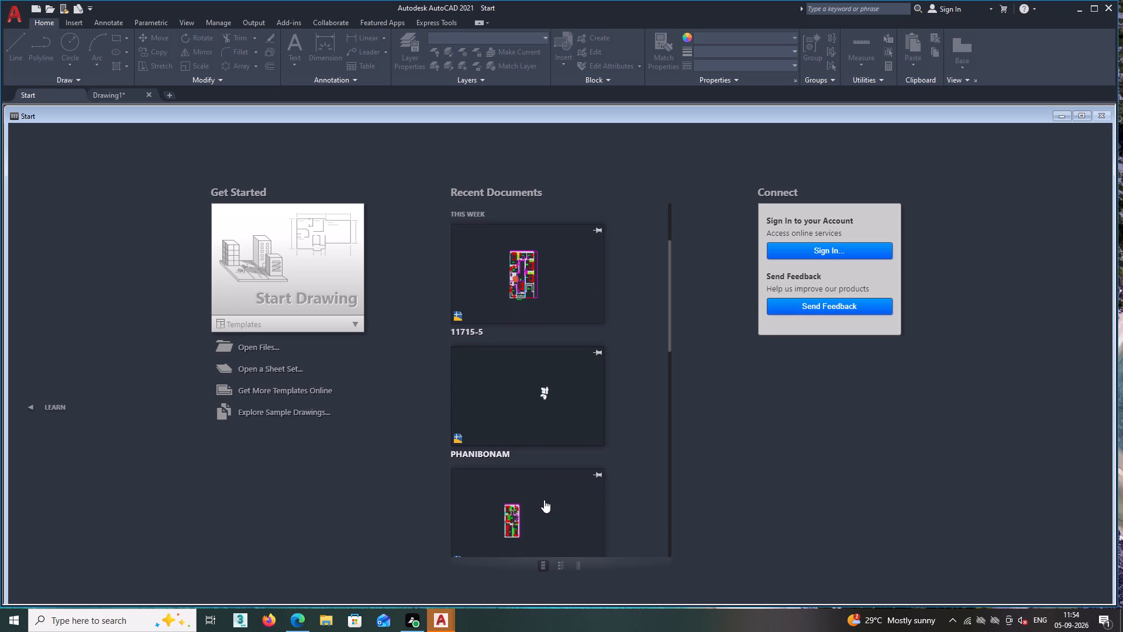
pyautogui.scroll(-9, 544, 500)
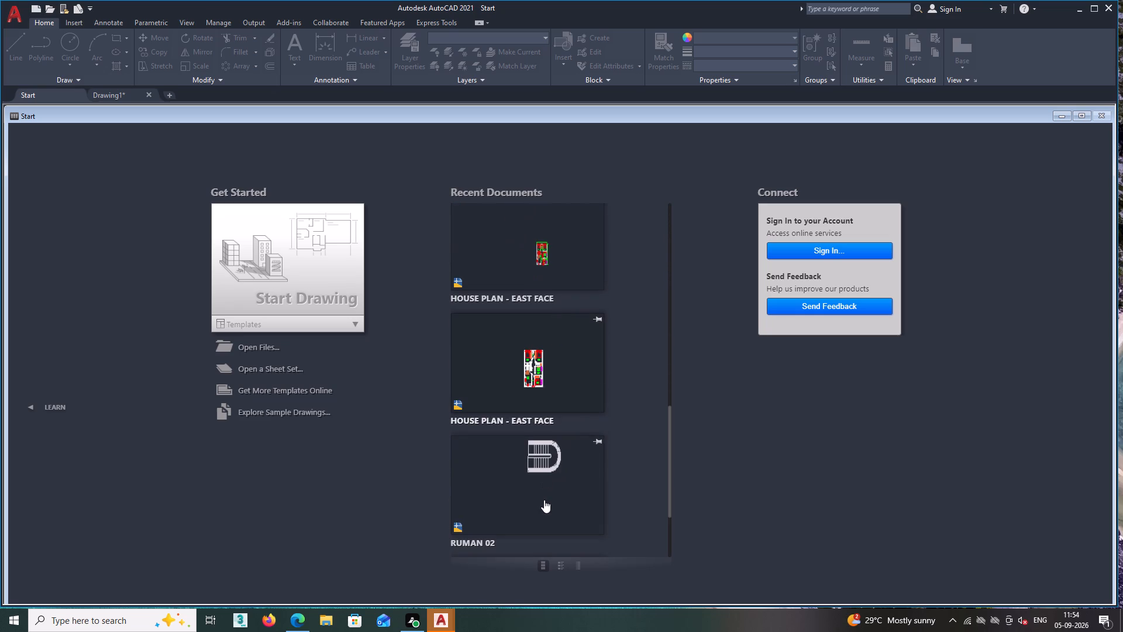
pyautogui.scroll(4, 1122, 289)
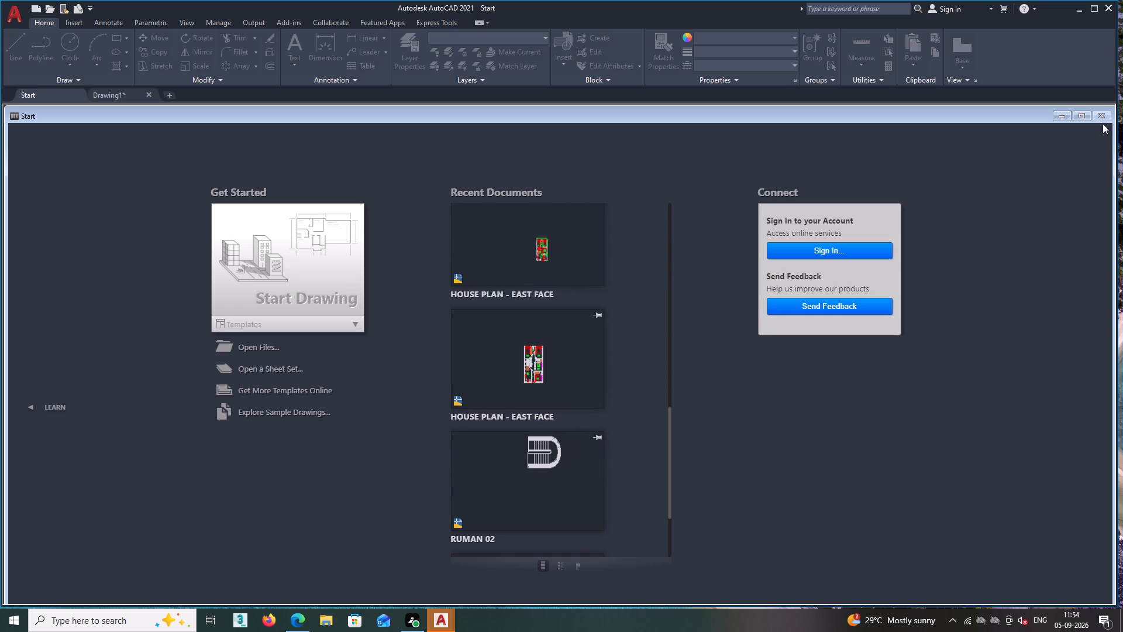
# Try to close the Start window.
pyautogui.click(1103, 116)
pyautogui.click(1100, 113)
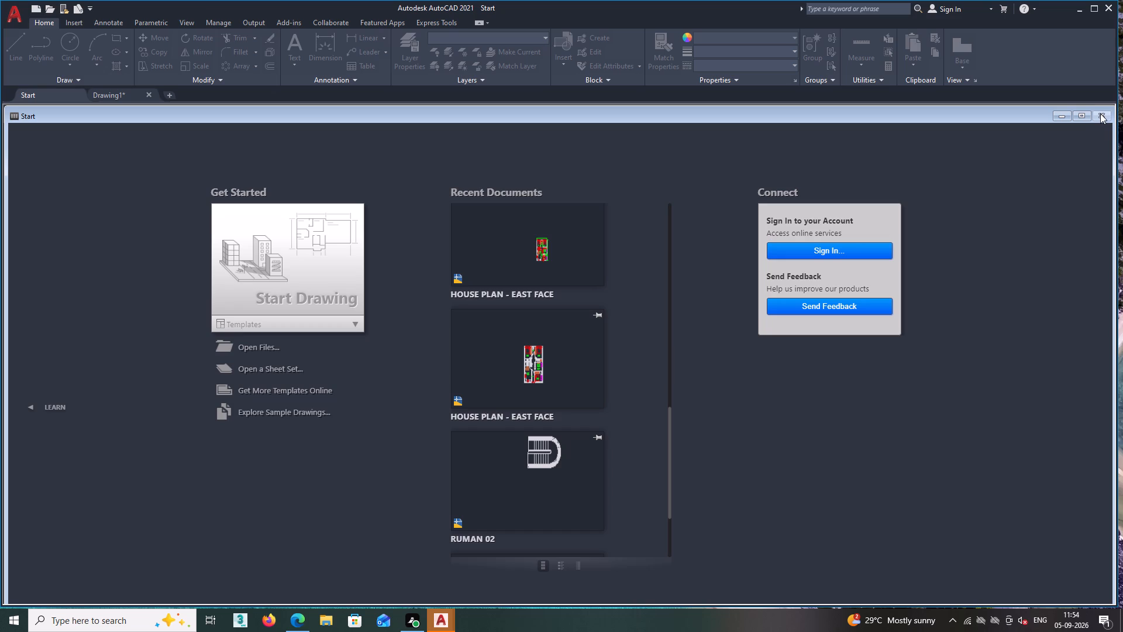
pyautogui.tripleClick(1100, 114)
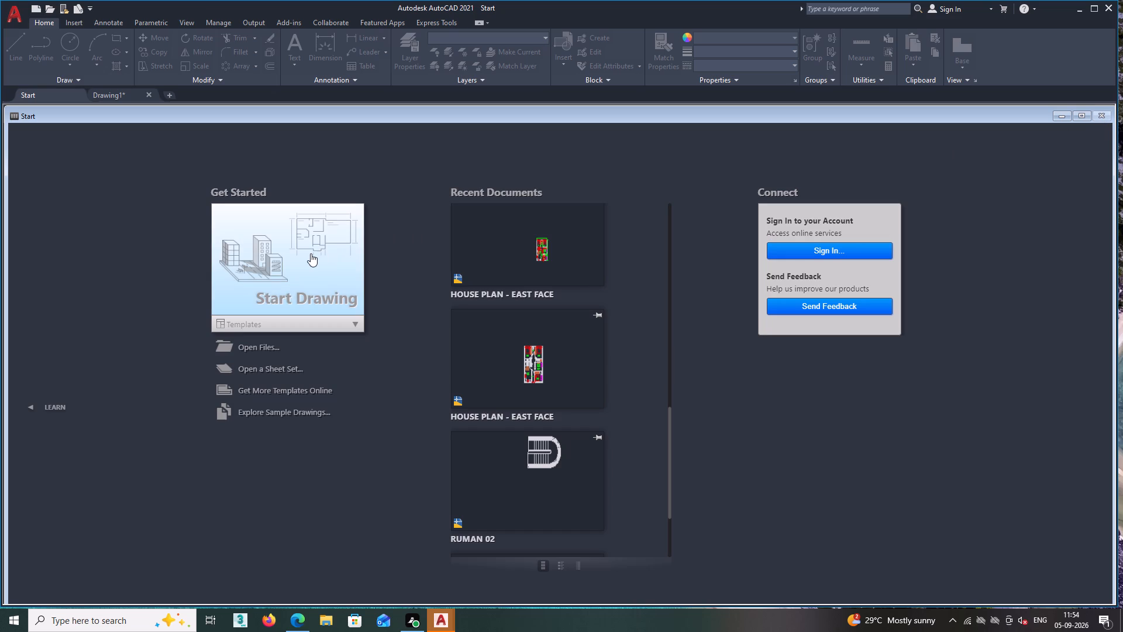
# Start a new blank drawing and maximize its floating window to fill the workspace.
pyautogui.click(311, 253)
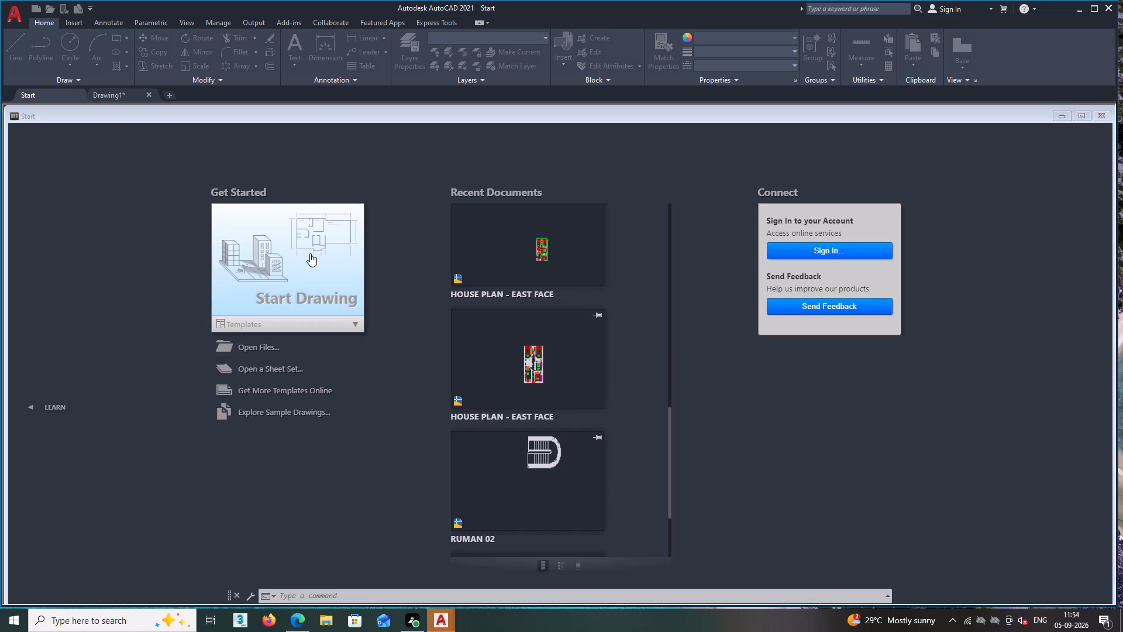
pyautogui.scroll(-2, 362, 264)
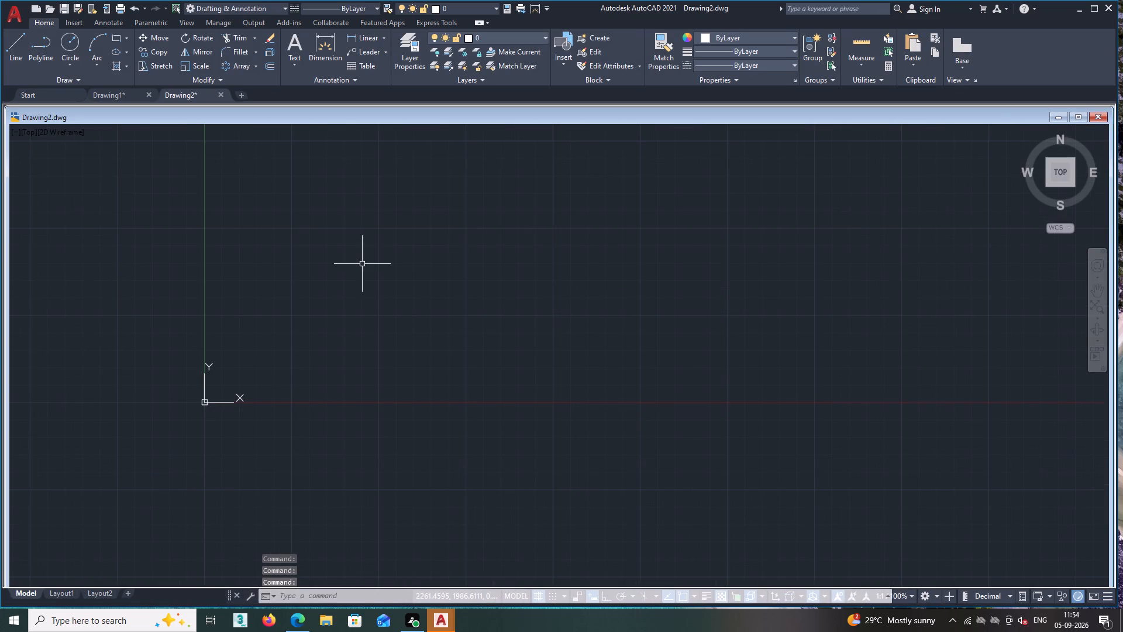
pyautogui.click(27, 114)
pyautogui.doubleClick(35, 115)
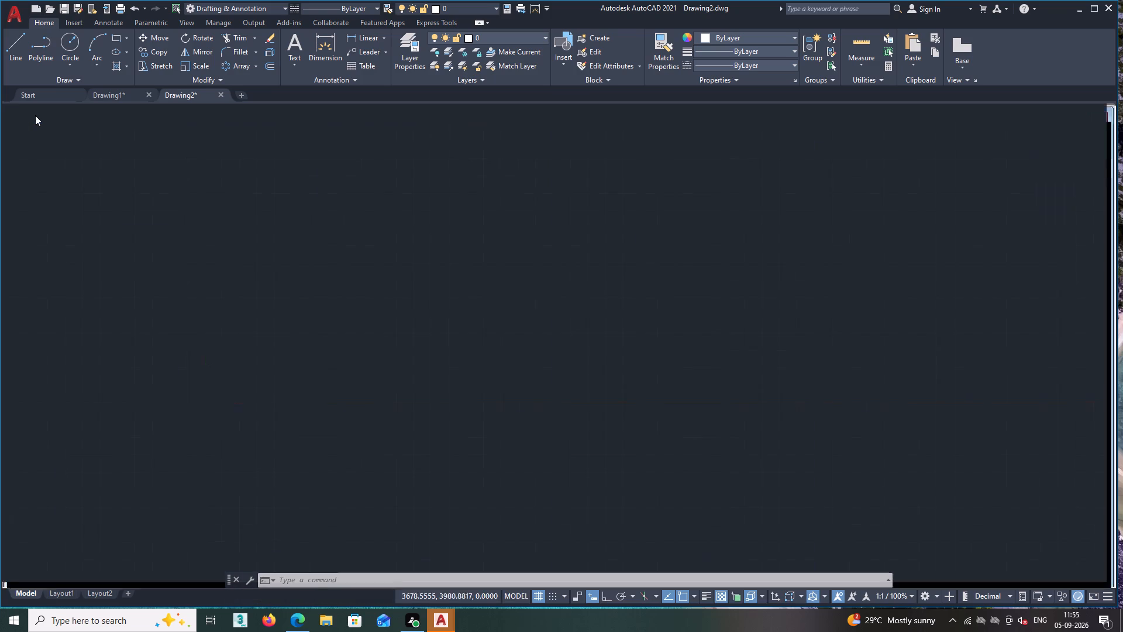
pyautogui.scroll(-2, 171, 195)
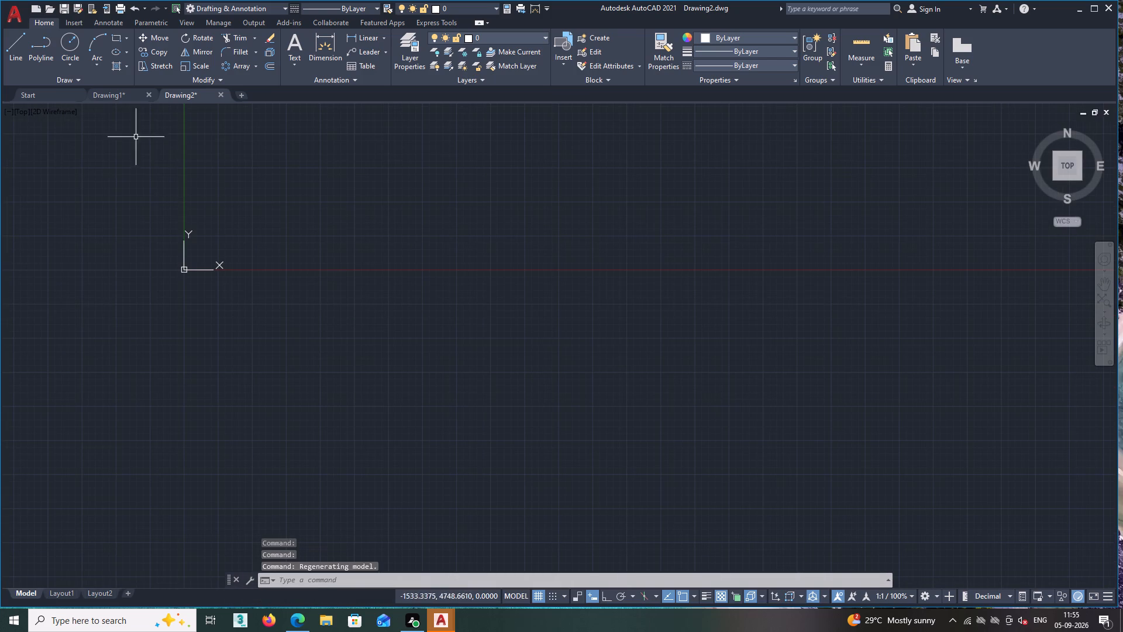
# Switch back to Drawing1, which contains the house floor plan and furniture.
pyautogui.doubleClick(110, 92)
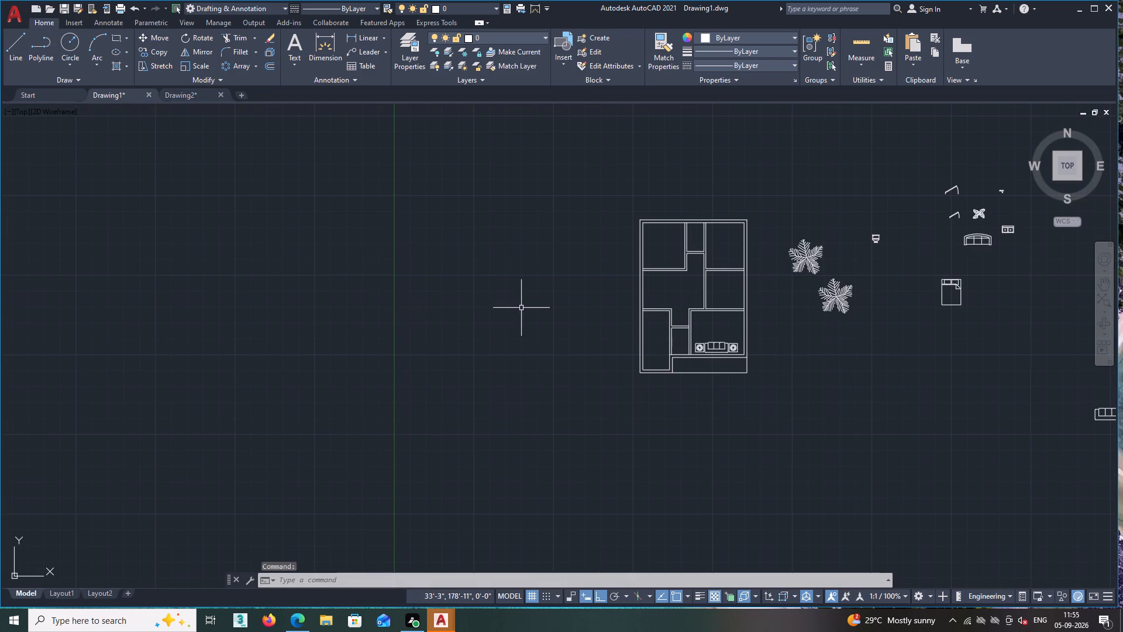
pyautogui.scroll(-1, 522, 308)
pyautogui.scroll(1, 607, 274)
pyautogui.scroll(1, 837, 341)
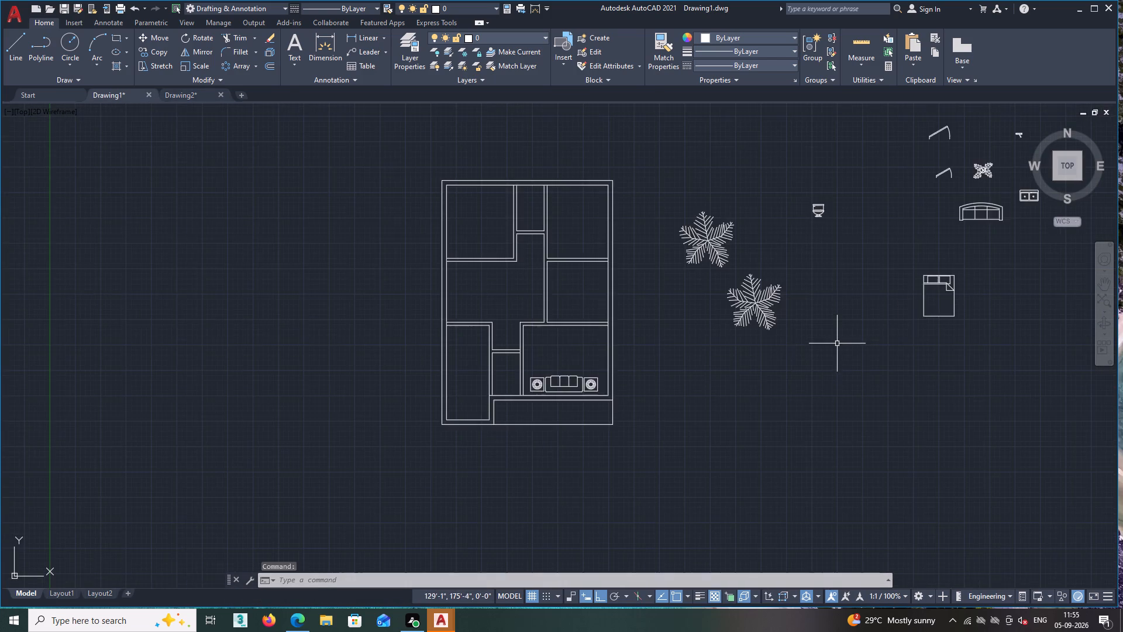
pyautogui.scroll(-1, 838, 345)
pyautogui.moveTo(861, 352); pyautogui.dragTo(722, 364, button='middle')
pyautogui.scroll(1, 587, 437)
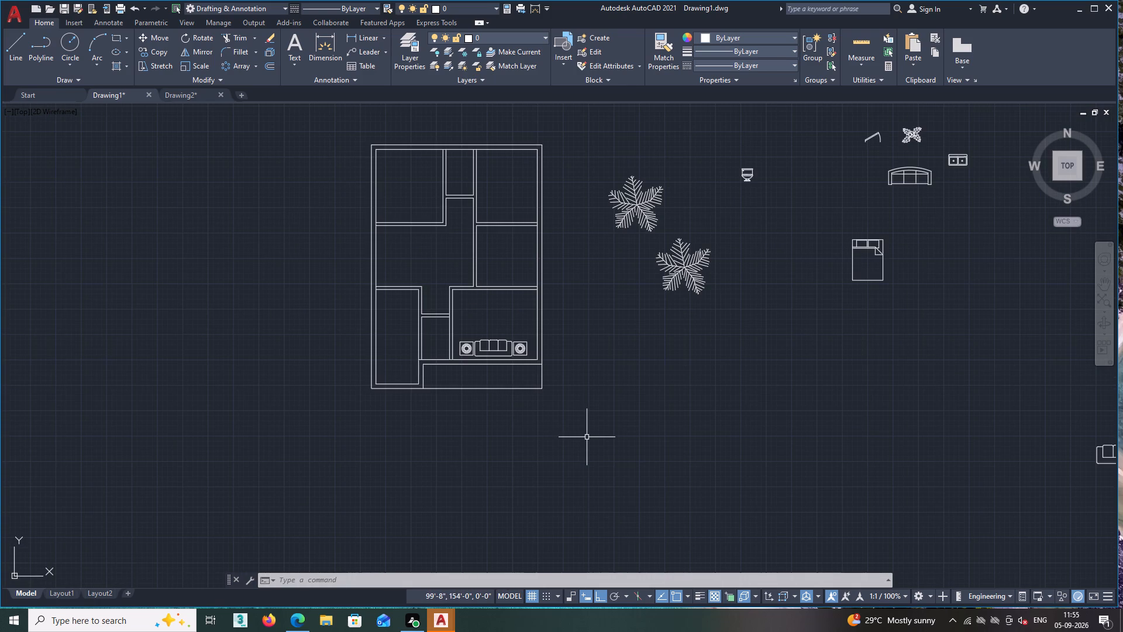
# Close the blank Drawing2 without saving its changes.
pyautogui.doubleClick(218, 92)
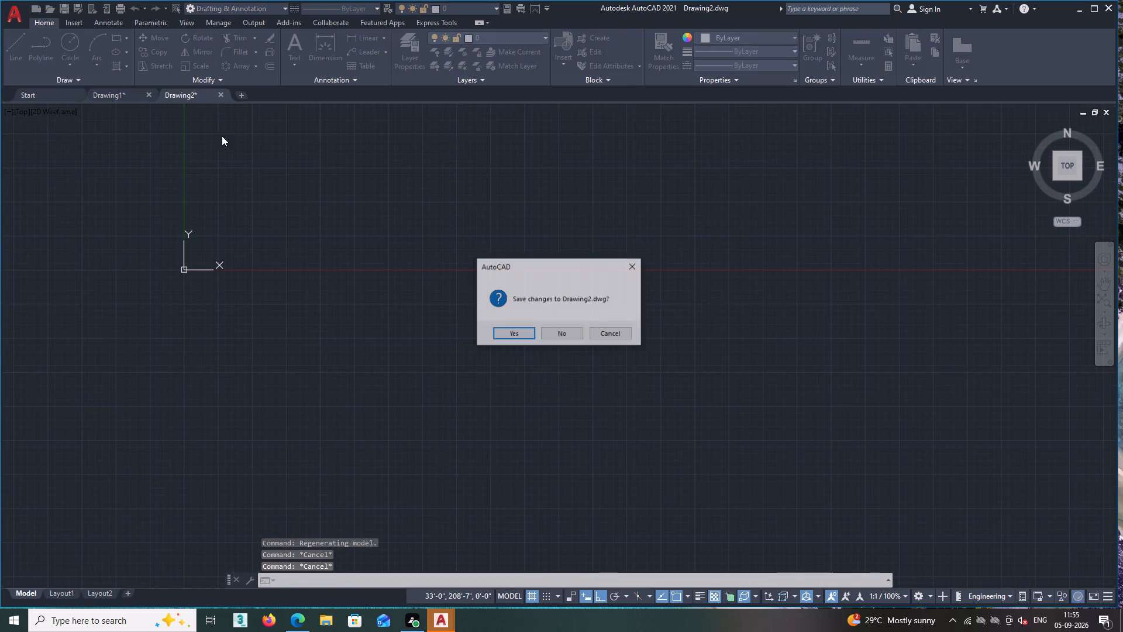
pyautogui.click(113, 94)
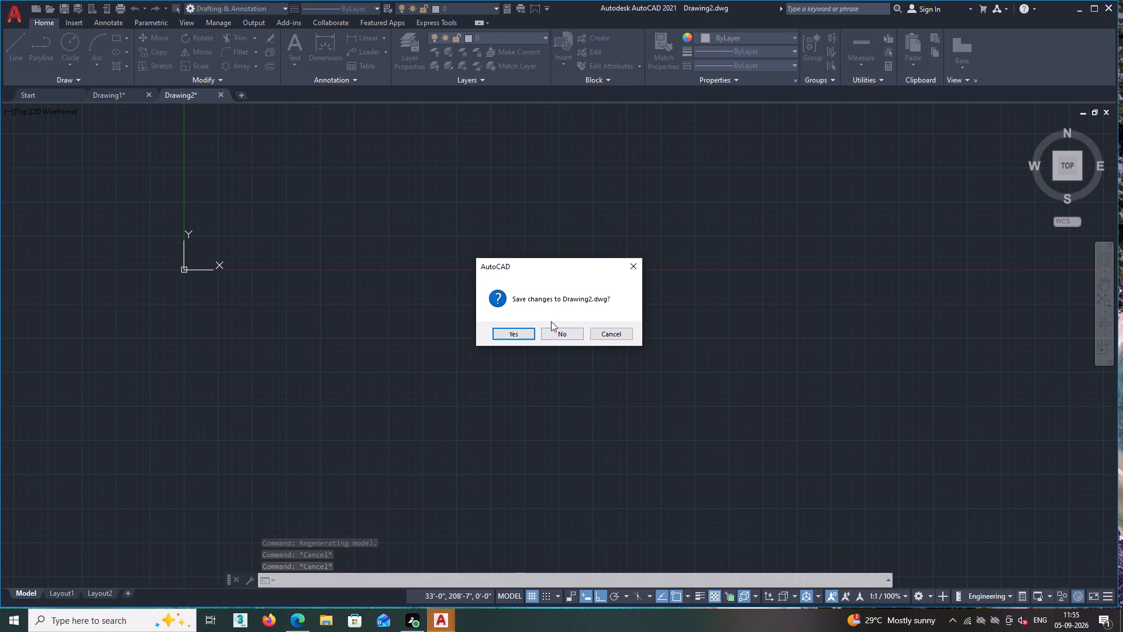
pyautogui.click(558, 331)
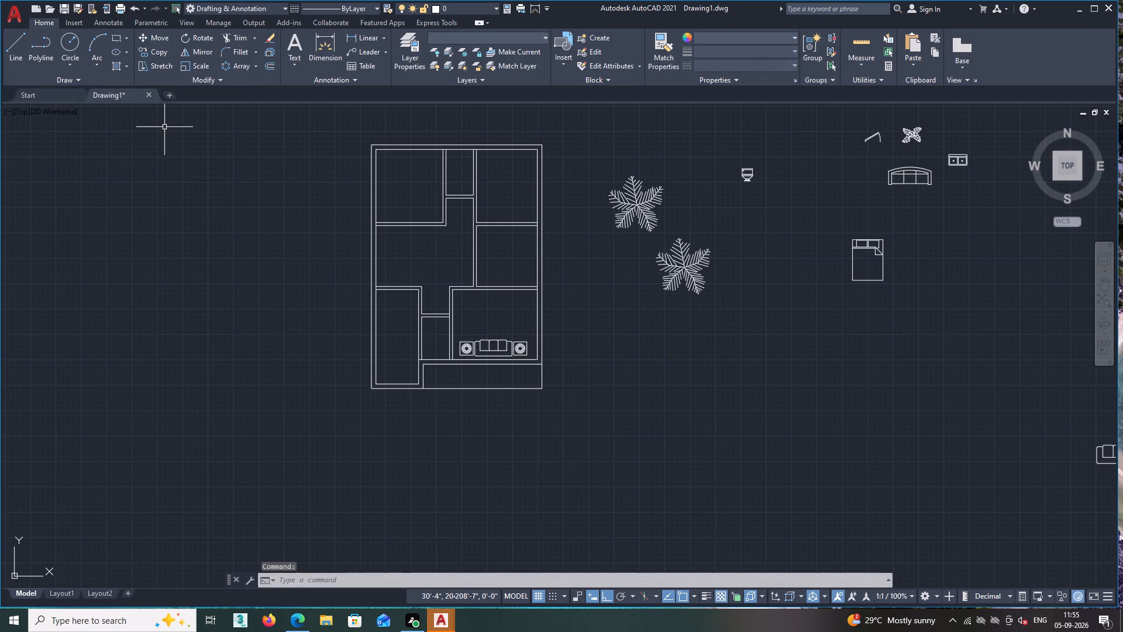
# Examine the sofa and side tables in the living room and the loose furniture beside the floor plan.
pyautogui.scroll(1, 666, 346)
pyautogui.scroll(-2, 666, 346)
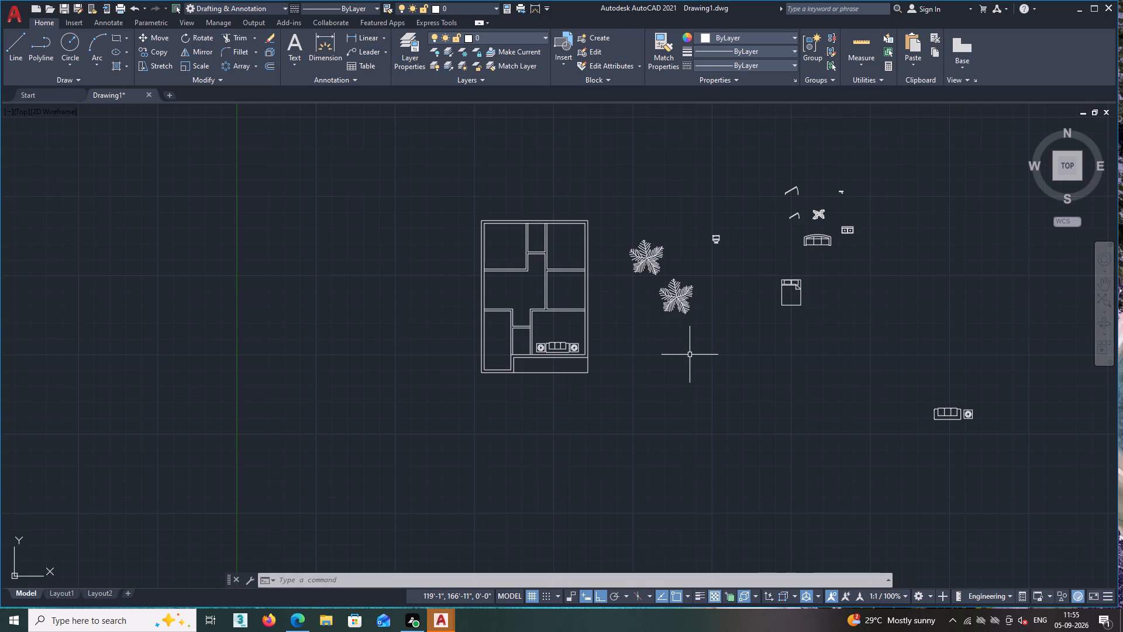
pyautogui.scroll(-1, 690, 355)
pyautogui.scroll(2, 597, 373)
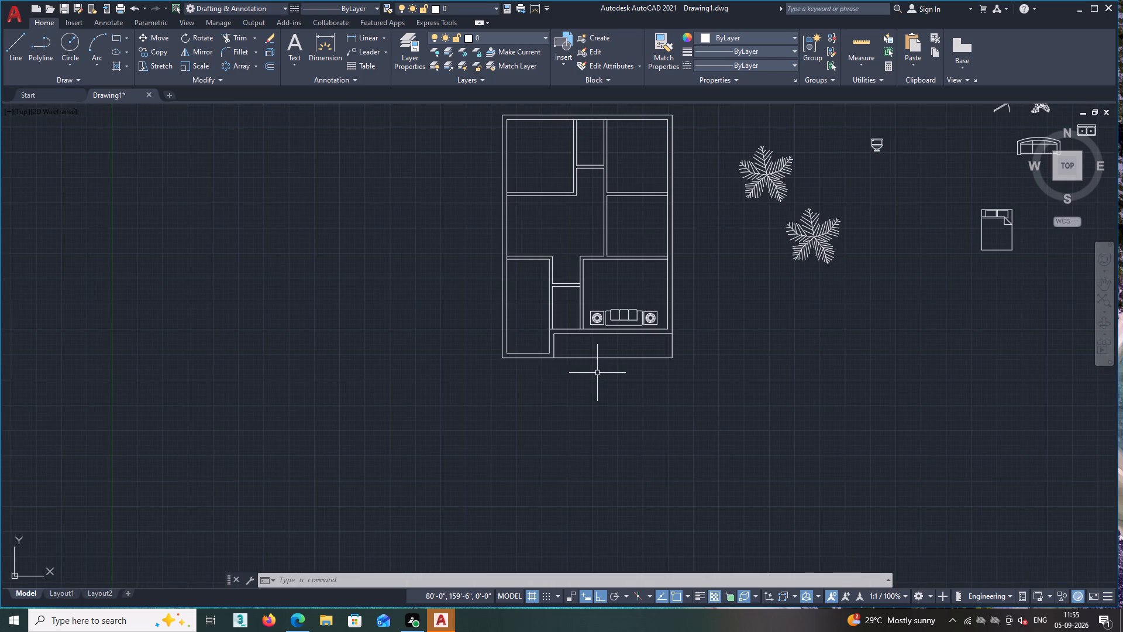
pyautogui.scroll(3, 626, 330)
pyautogui.scroll(-2, 626, 330)
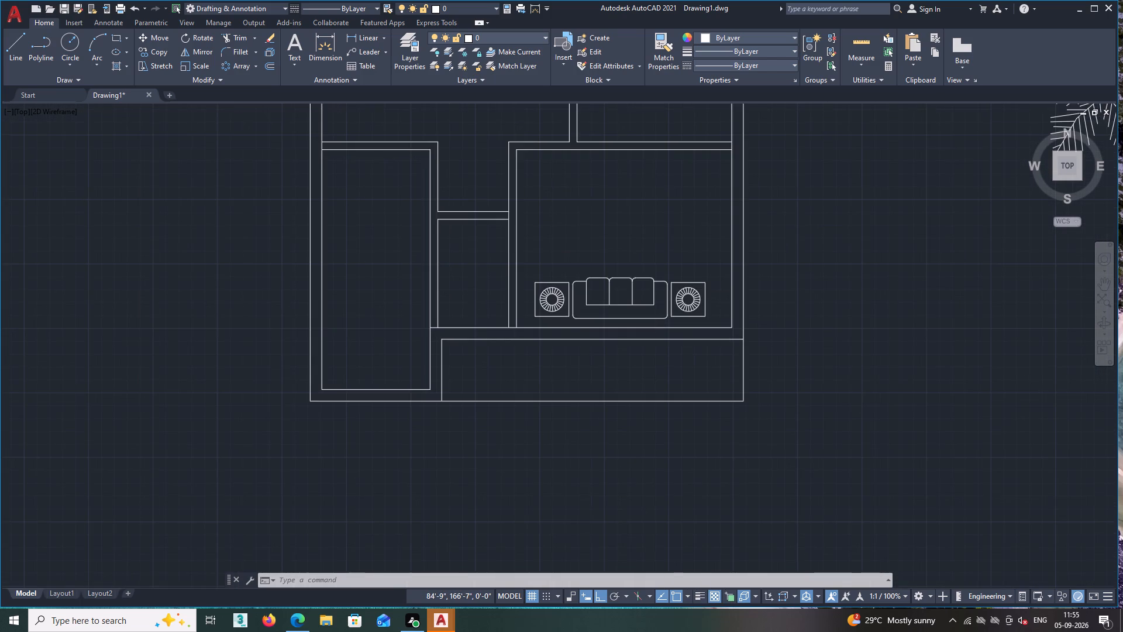
pyautogui.scroll(1, 574, 333)
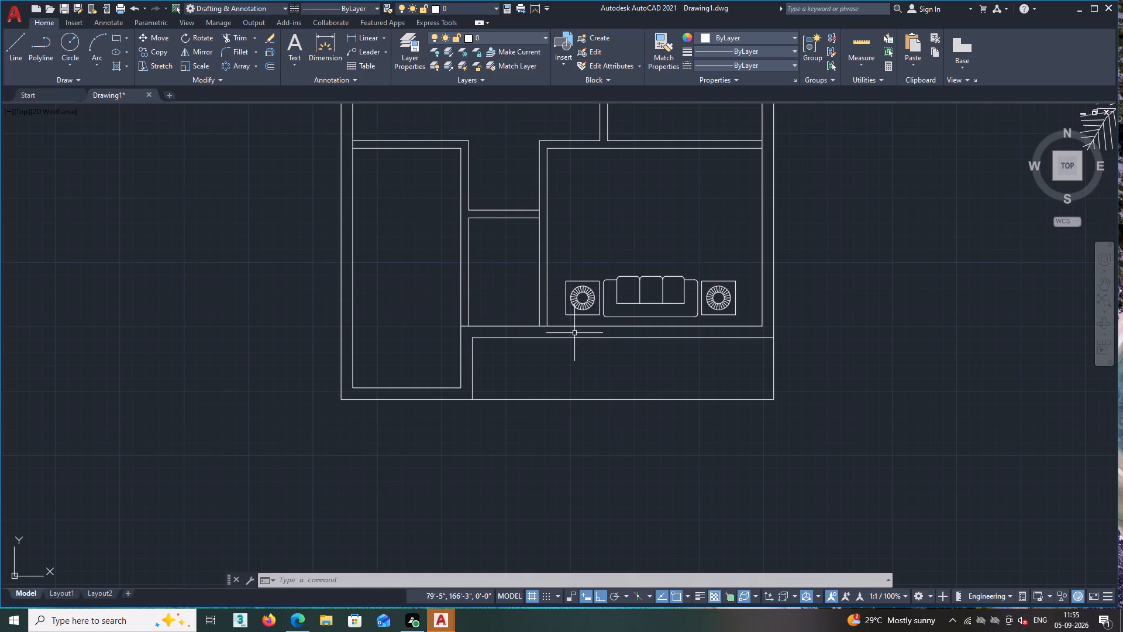
pyautogui.scroll(-1, 574, 333)
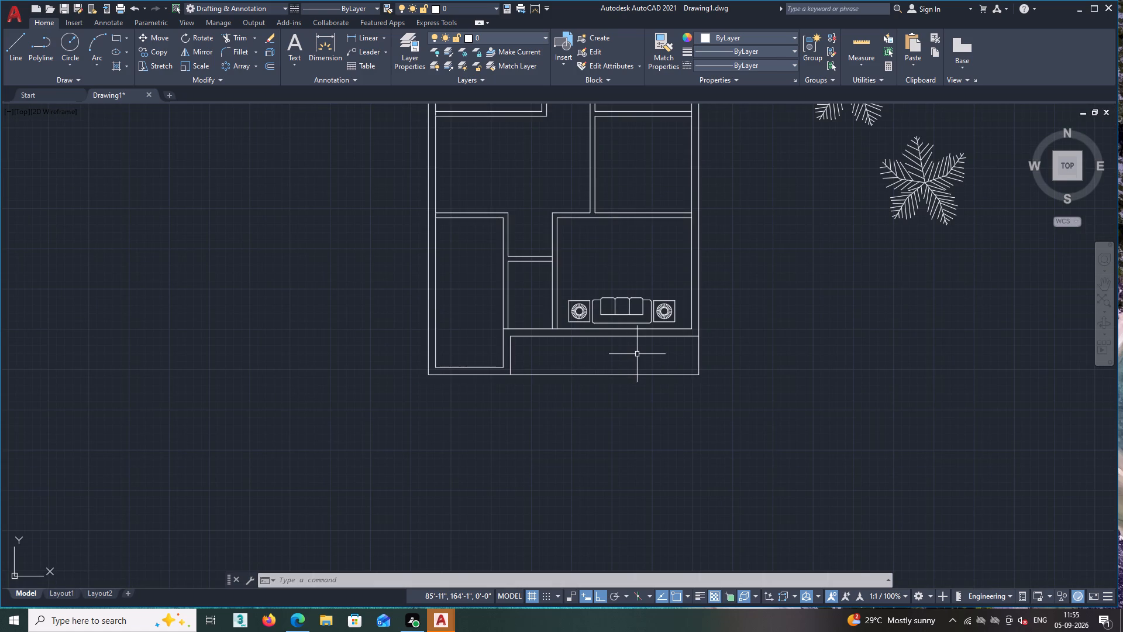
pyautogui.scroll(1, 609, 328)
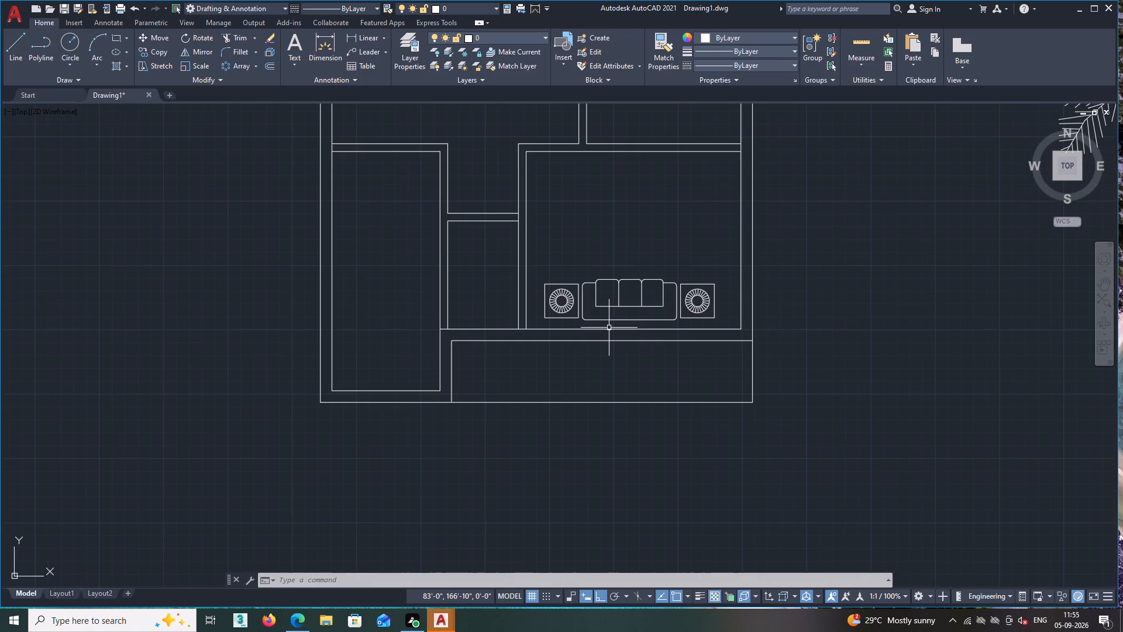
pyautogui.scroll(-1, 600, 342)
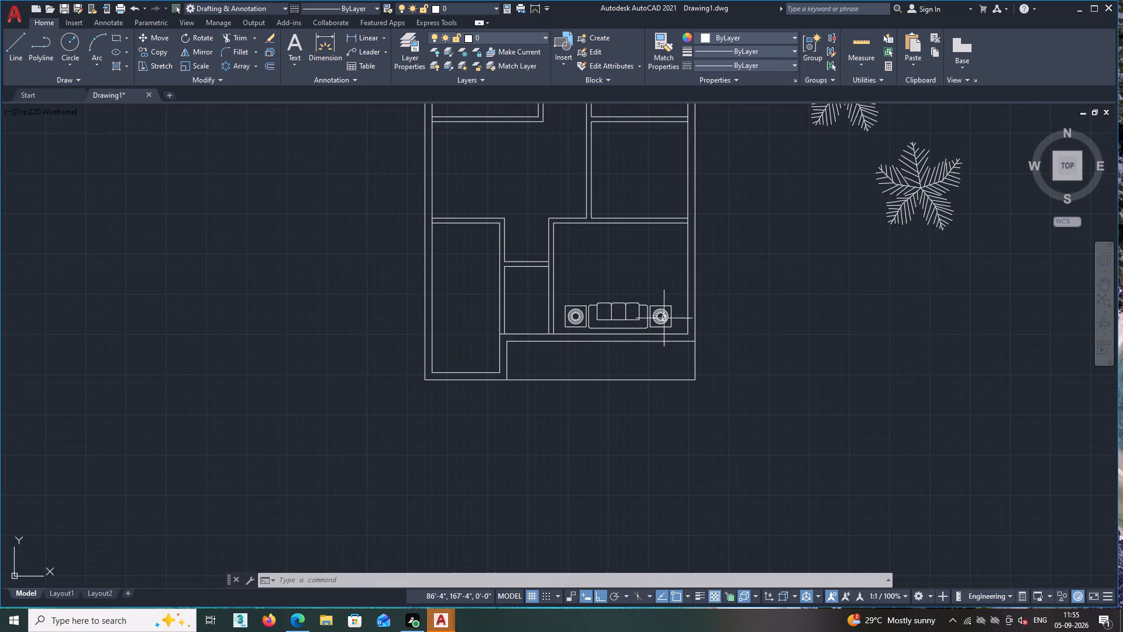
pyautogui.scroll(-1, 662, 311)
pyautogui.scroll(1, 688, 384)
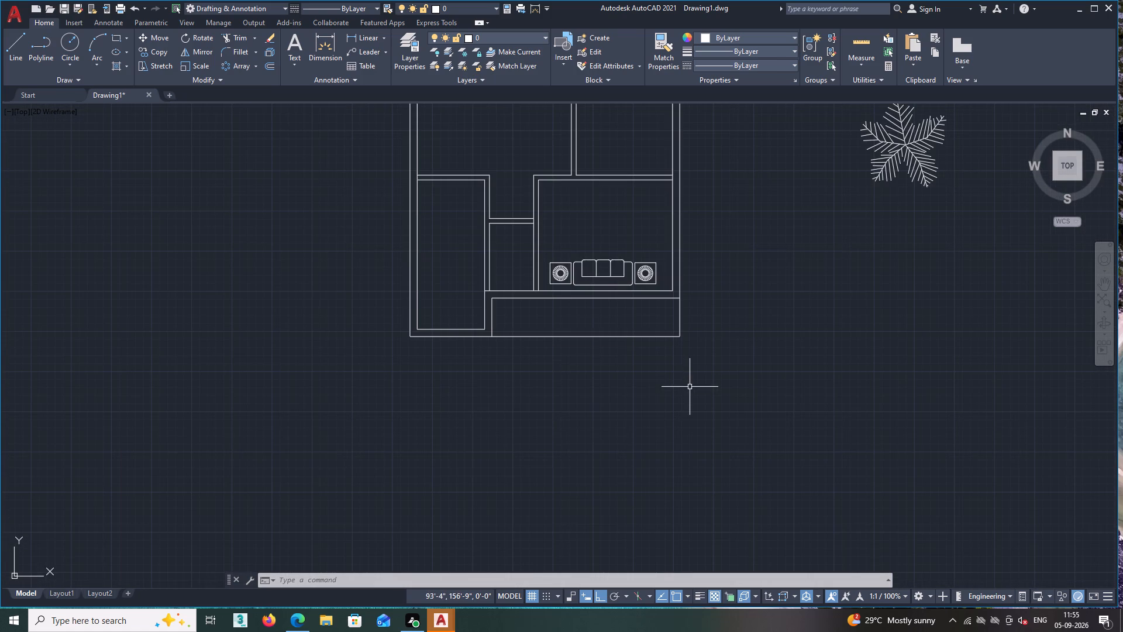
pyautogui.scroll(-2, 734, 367)
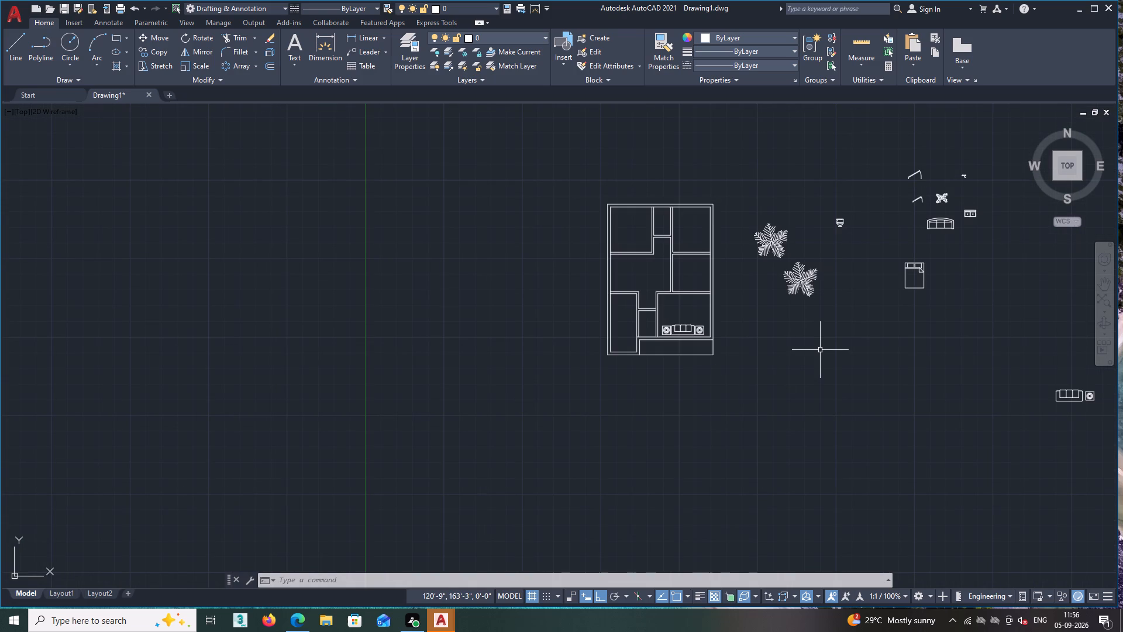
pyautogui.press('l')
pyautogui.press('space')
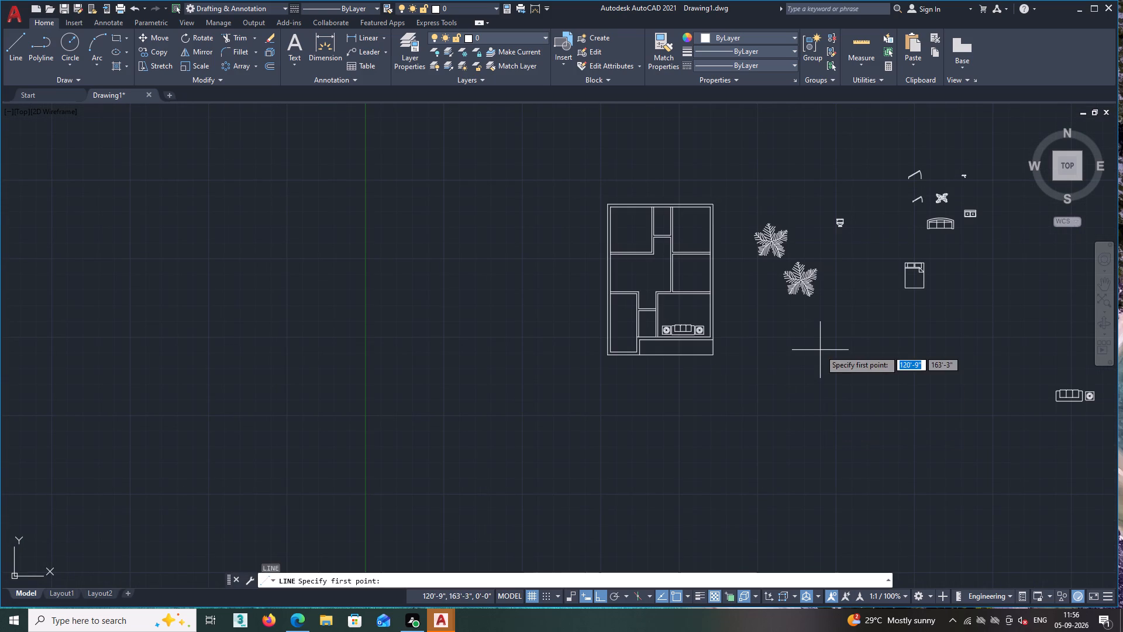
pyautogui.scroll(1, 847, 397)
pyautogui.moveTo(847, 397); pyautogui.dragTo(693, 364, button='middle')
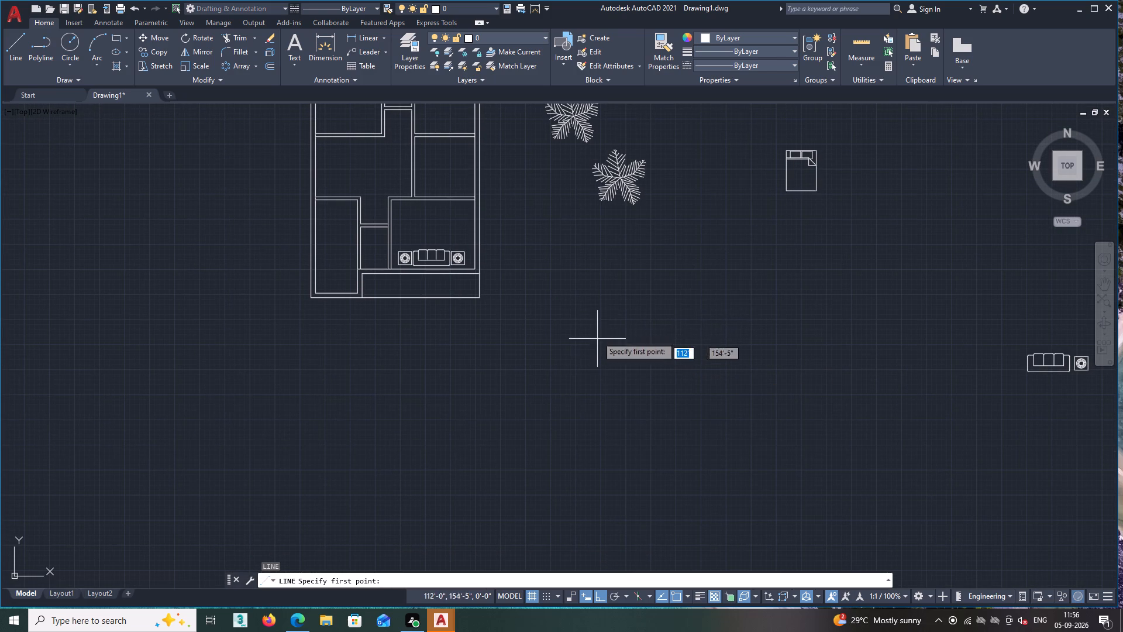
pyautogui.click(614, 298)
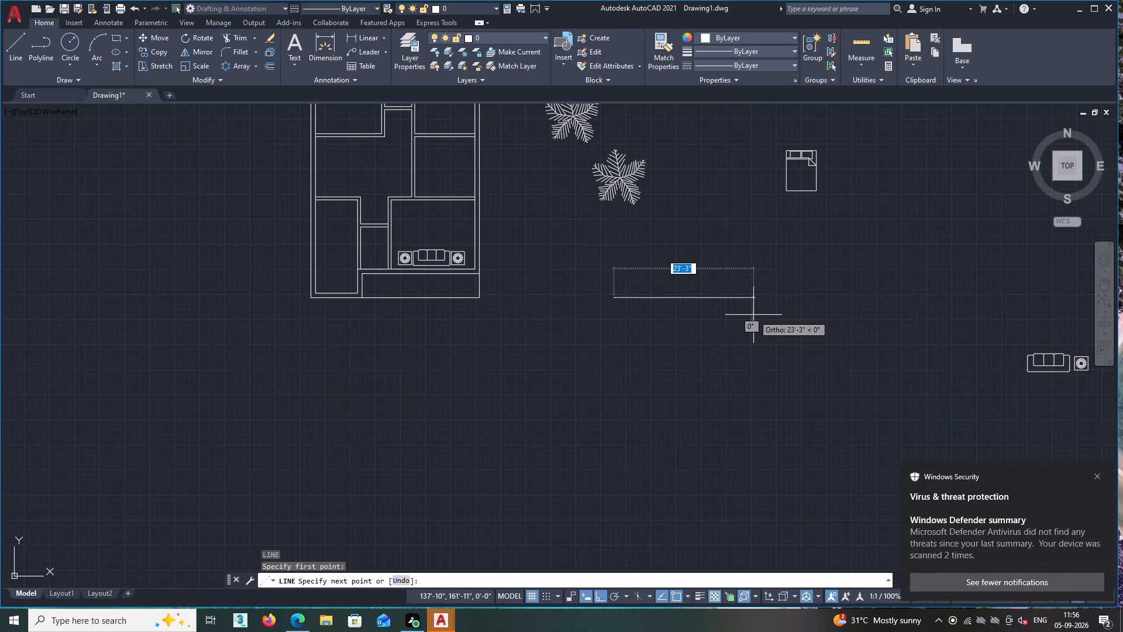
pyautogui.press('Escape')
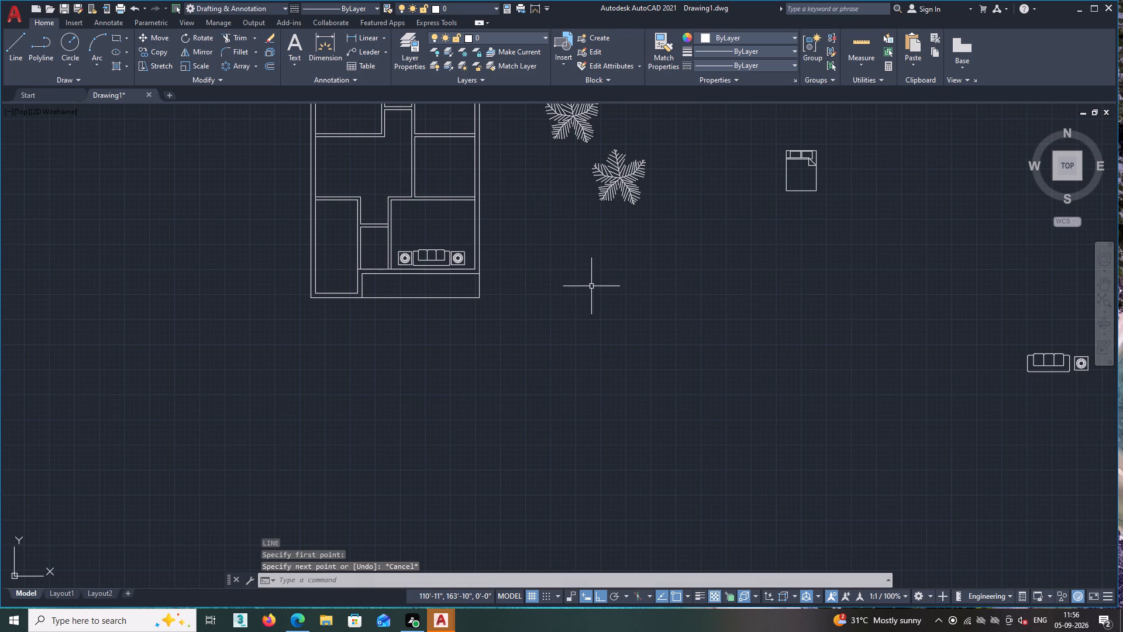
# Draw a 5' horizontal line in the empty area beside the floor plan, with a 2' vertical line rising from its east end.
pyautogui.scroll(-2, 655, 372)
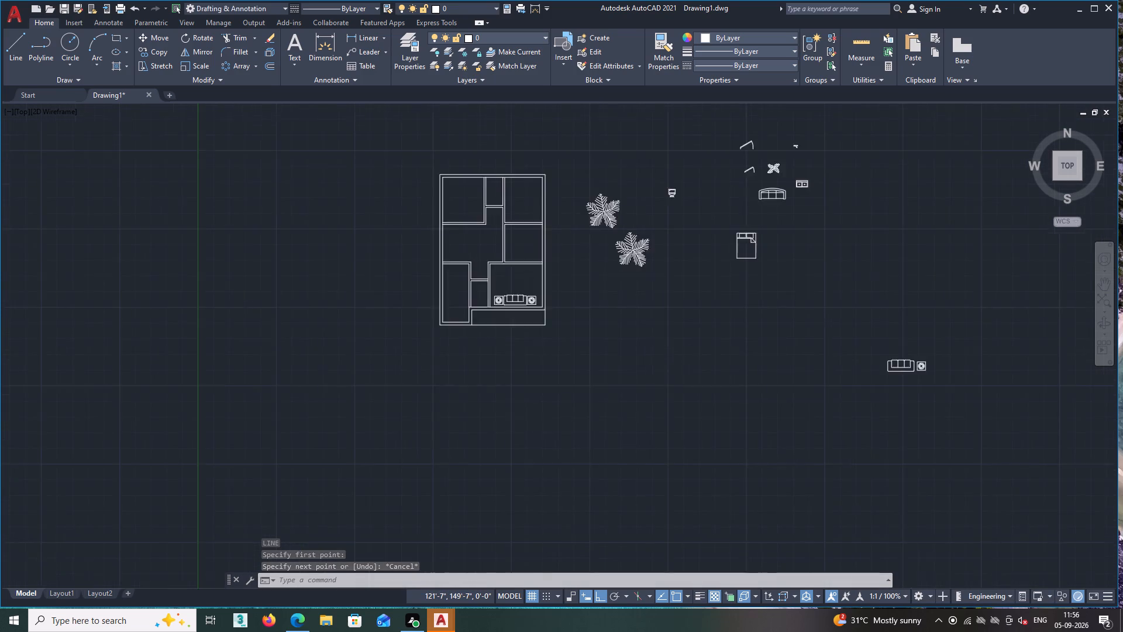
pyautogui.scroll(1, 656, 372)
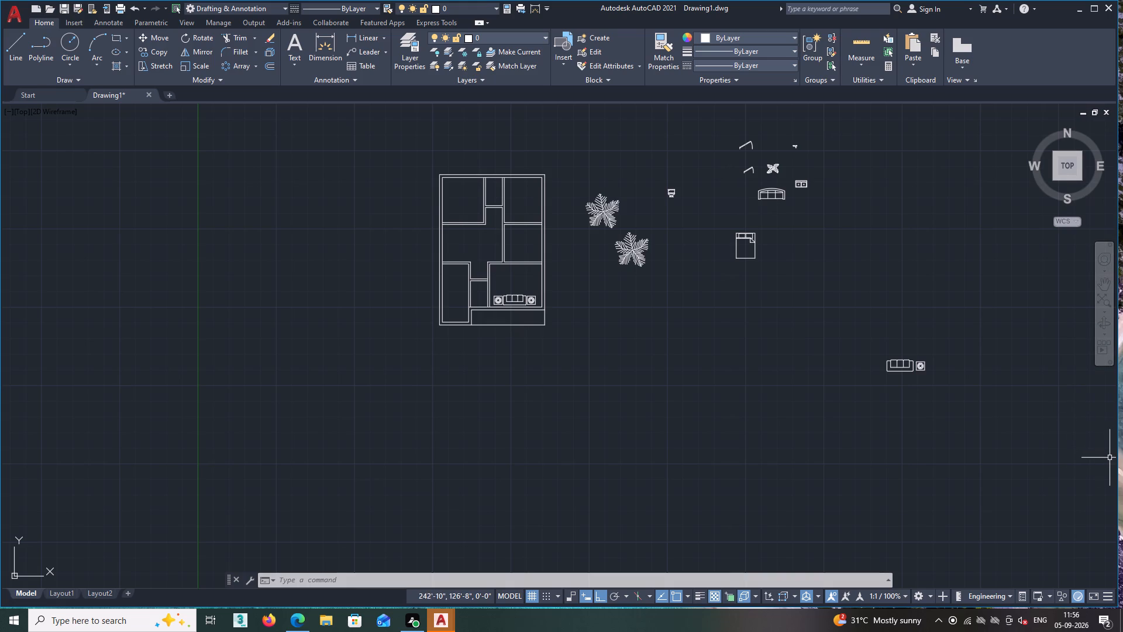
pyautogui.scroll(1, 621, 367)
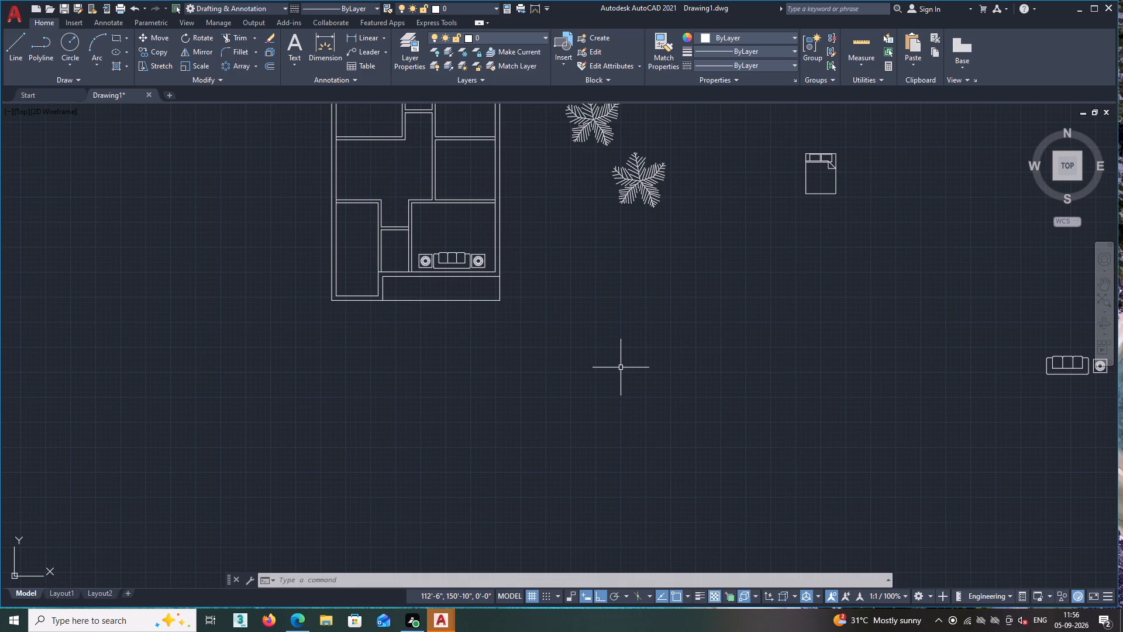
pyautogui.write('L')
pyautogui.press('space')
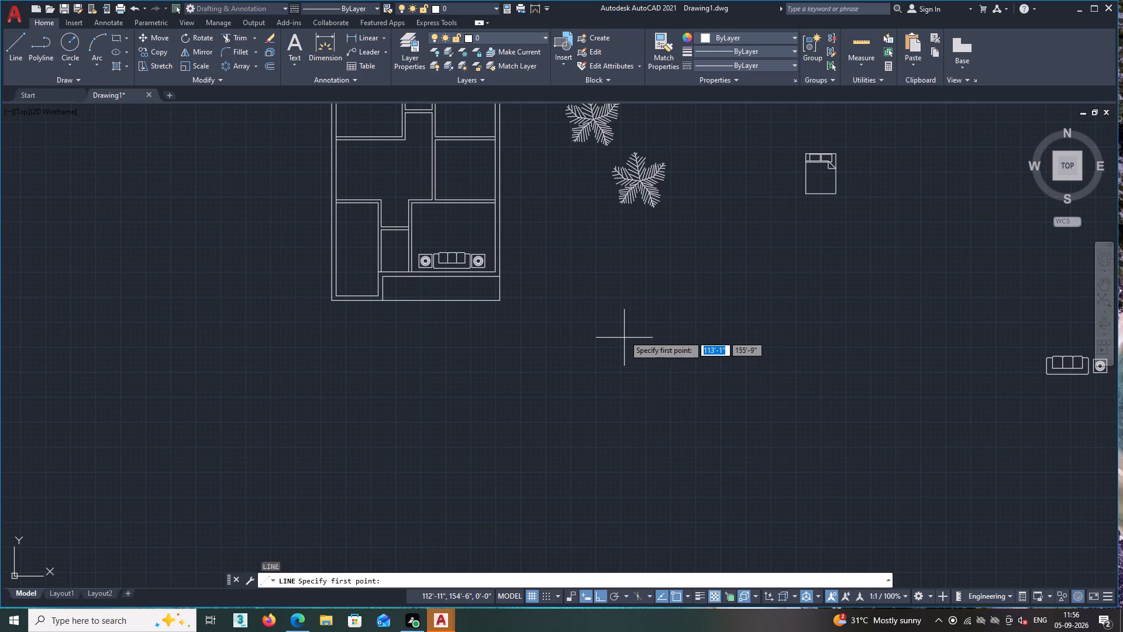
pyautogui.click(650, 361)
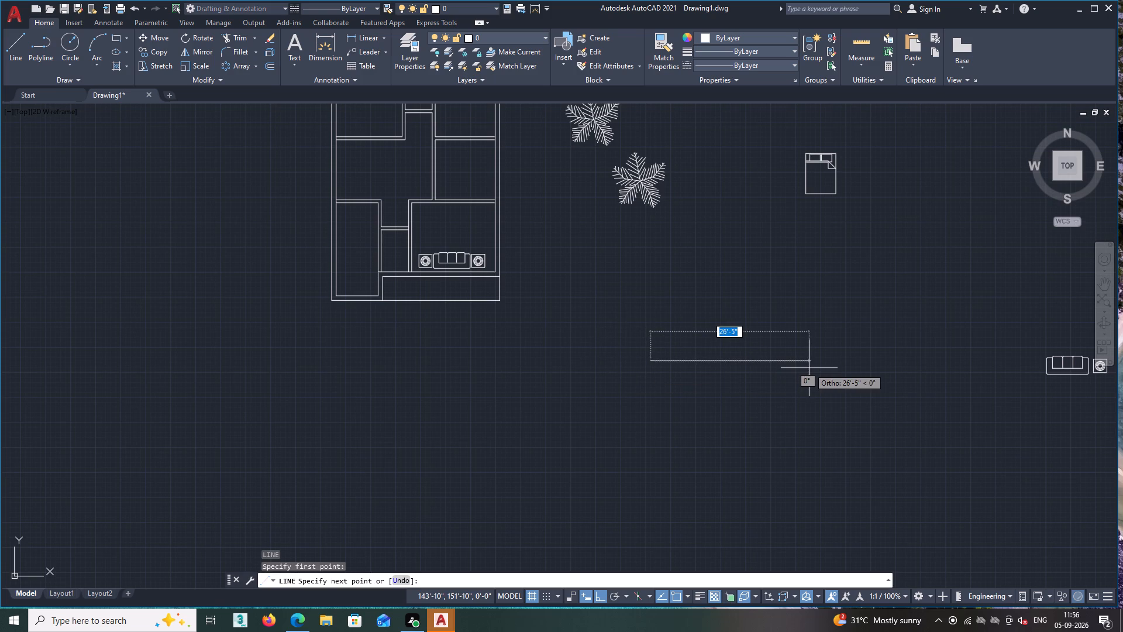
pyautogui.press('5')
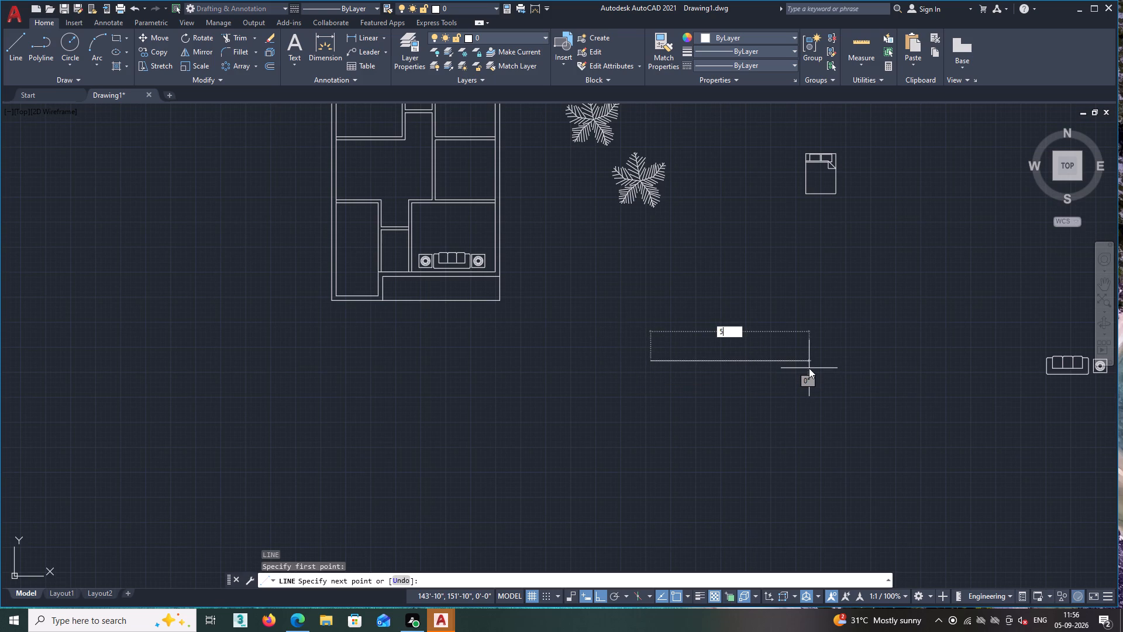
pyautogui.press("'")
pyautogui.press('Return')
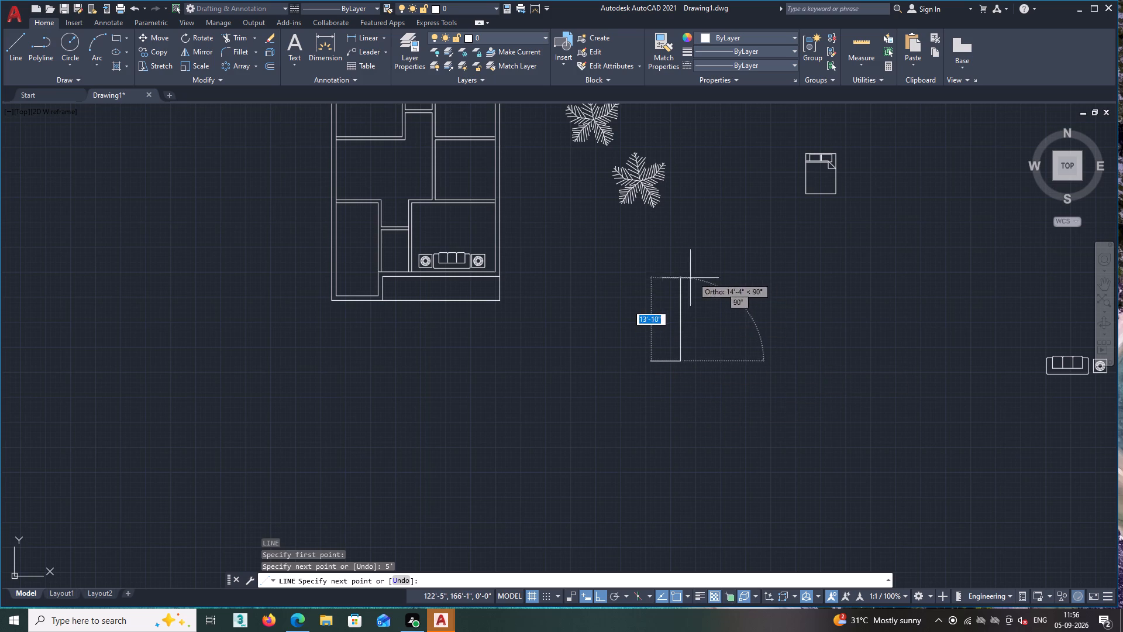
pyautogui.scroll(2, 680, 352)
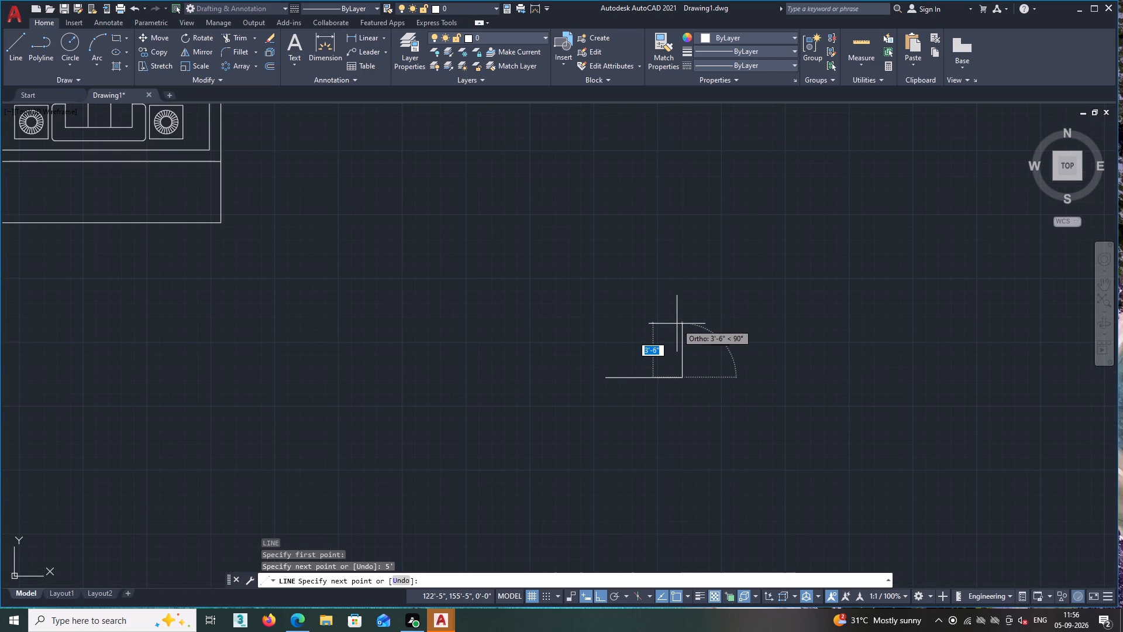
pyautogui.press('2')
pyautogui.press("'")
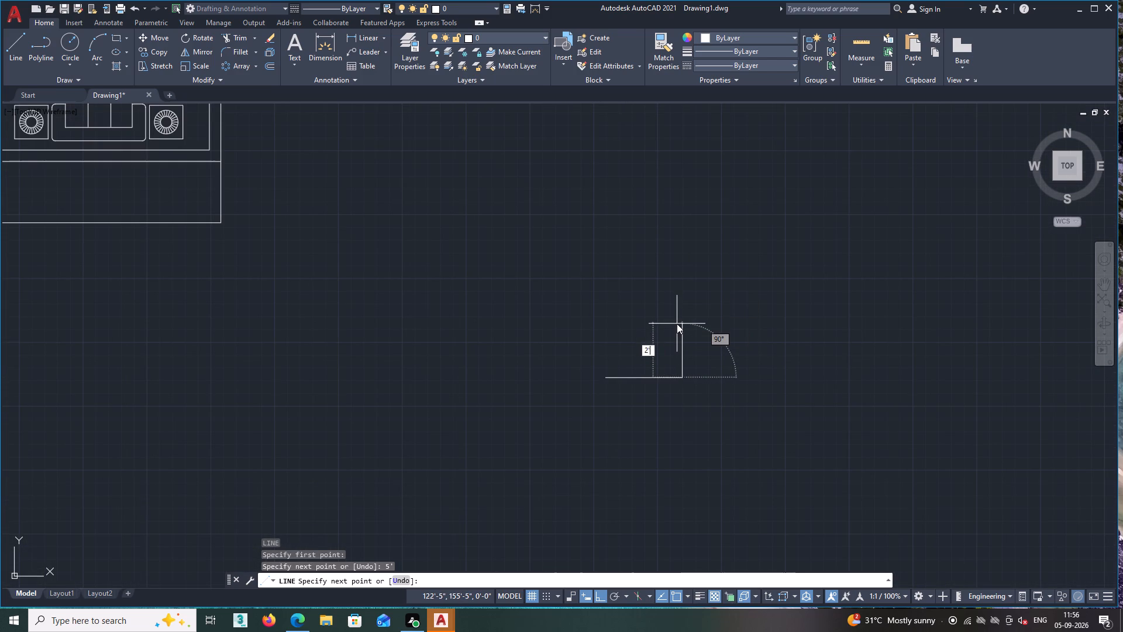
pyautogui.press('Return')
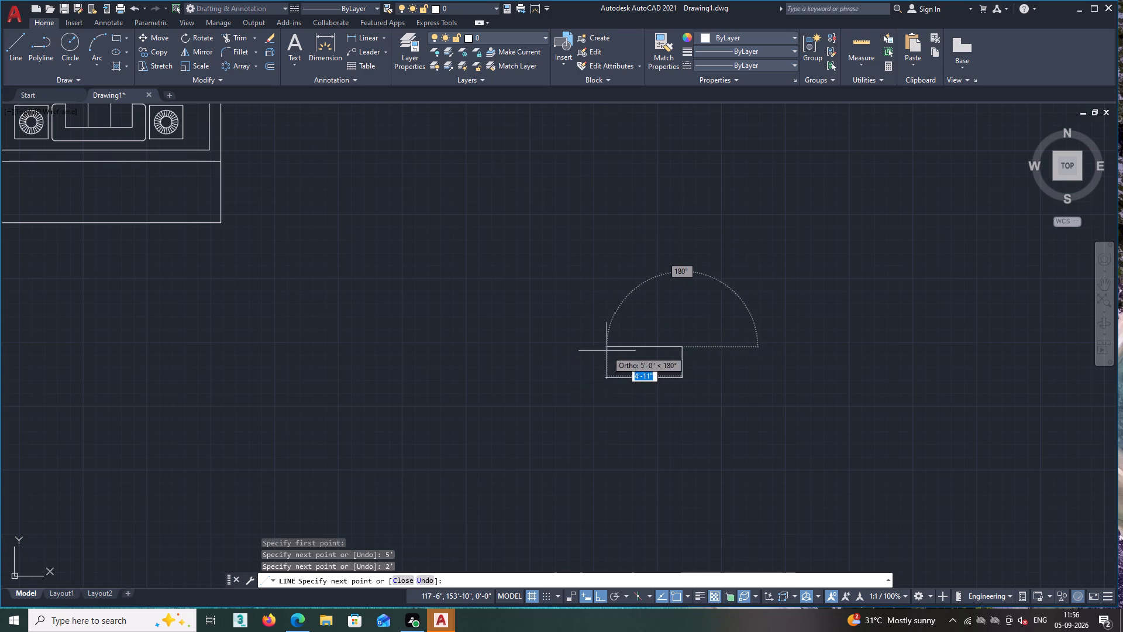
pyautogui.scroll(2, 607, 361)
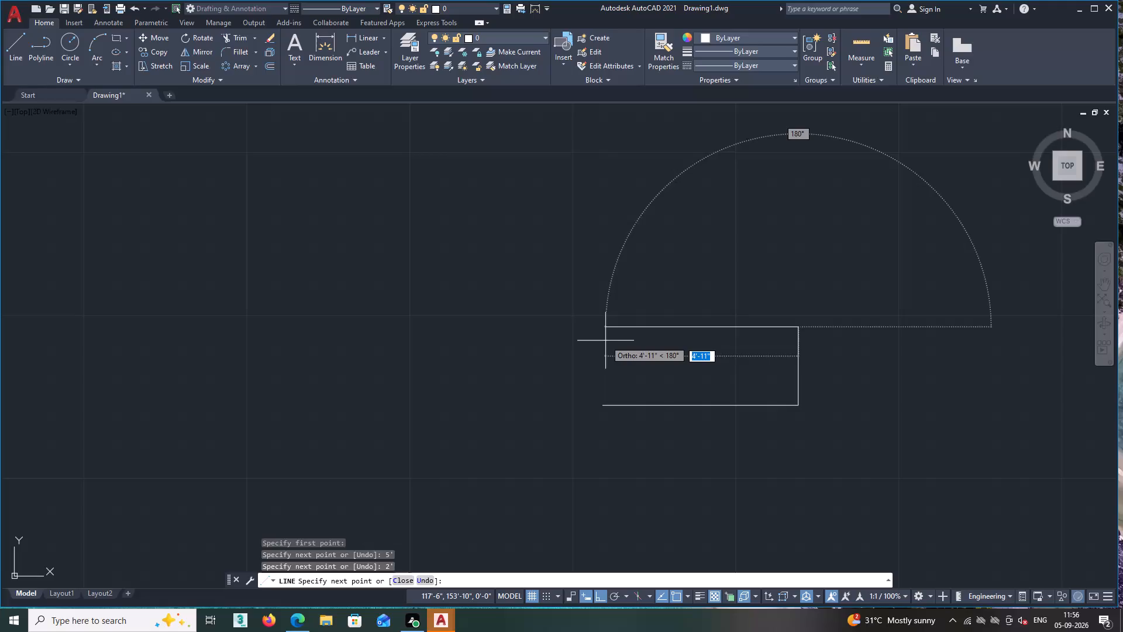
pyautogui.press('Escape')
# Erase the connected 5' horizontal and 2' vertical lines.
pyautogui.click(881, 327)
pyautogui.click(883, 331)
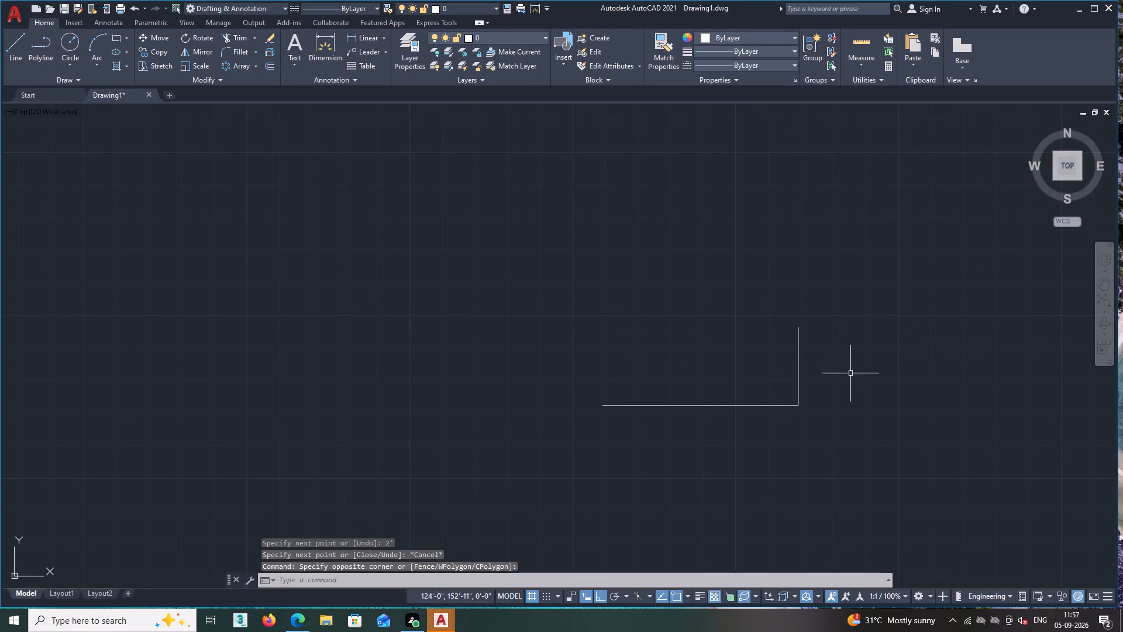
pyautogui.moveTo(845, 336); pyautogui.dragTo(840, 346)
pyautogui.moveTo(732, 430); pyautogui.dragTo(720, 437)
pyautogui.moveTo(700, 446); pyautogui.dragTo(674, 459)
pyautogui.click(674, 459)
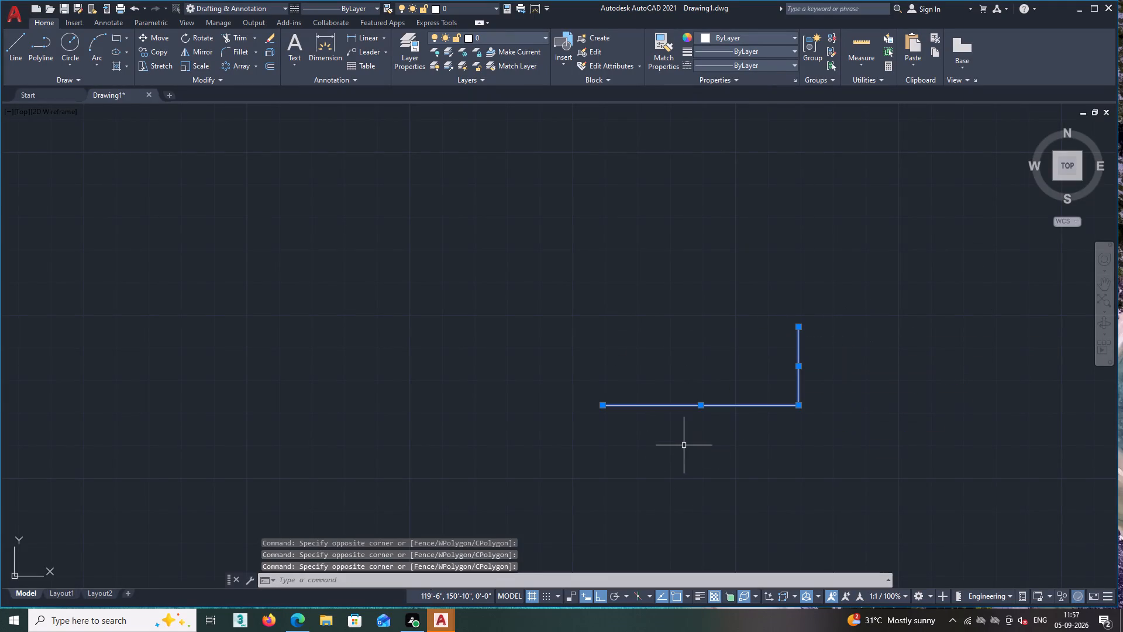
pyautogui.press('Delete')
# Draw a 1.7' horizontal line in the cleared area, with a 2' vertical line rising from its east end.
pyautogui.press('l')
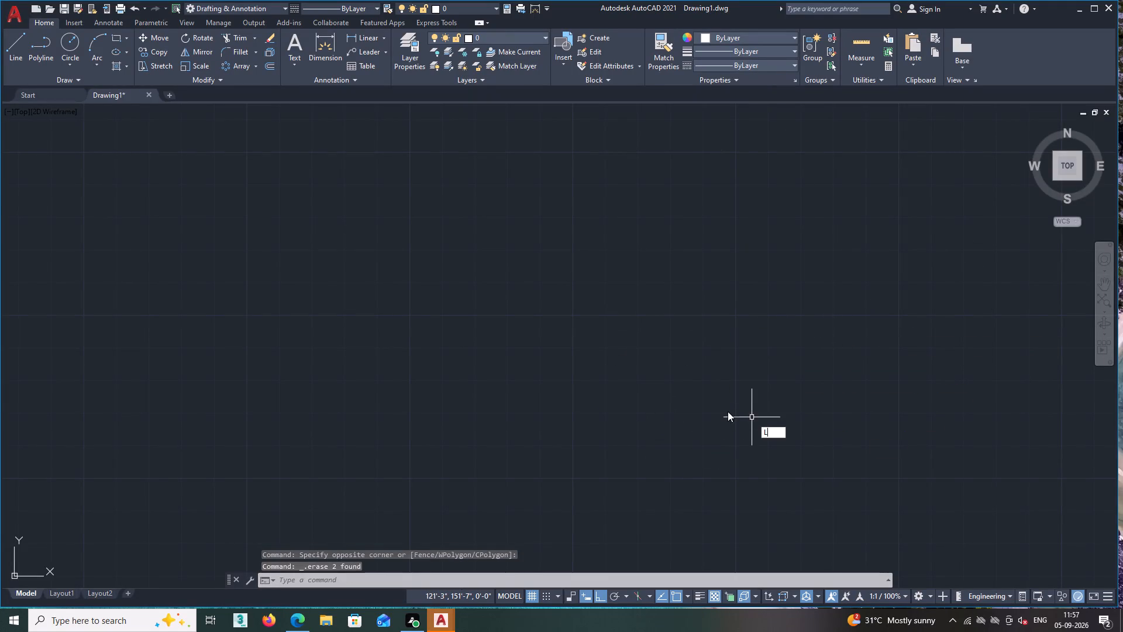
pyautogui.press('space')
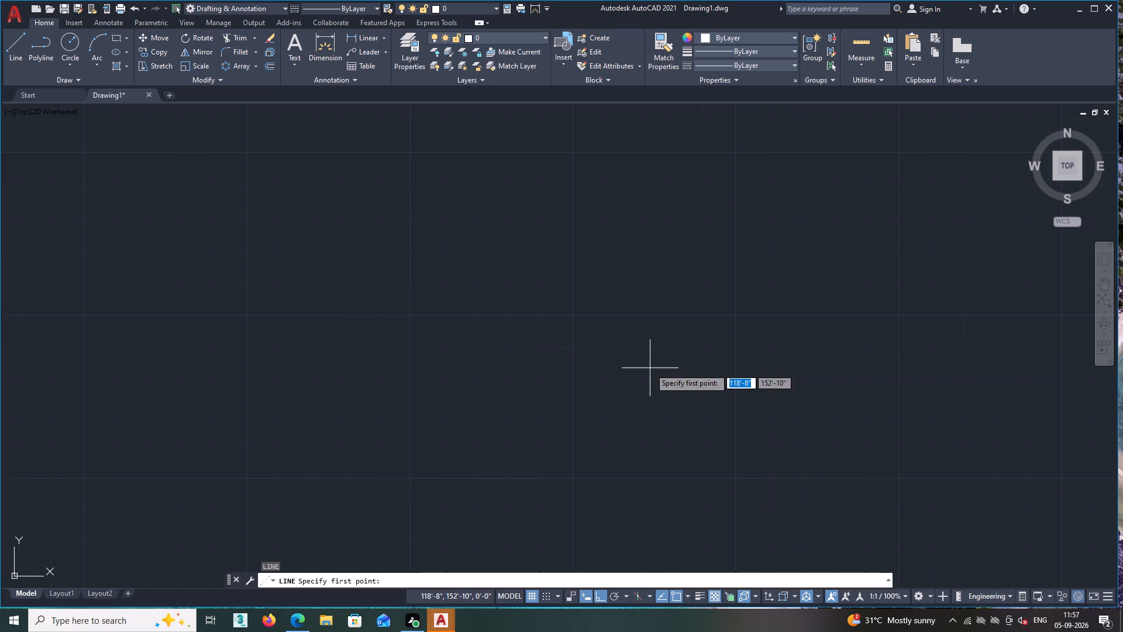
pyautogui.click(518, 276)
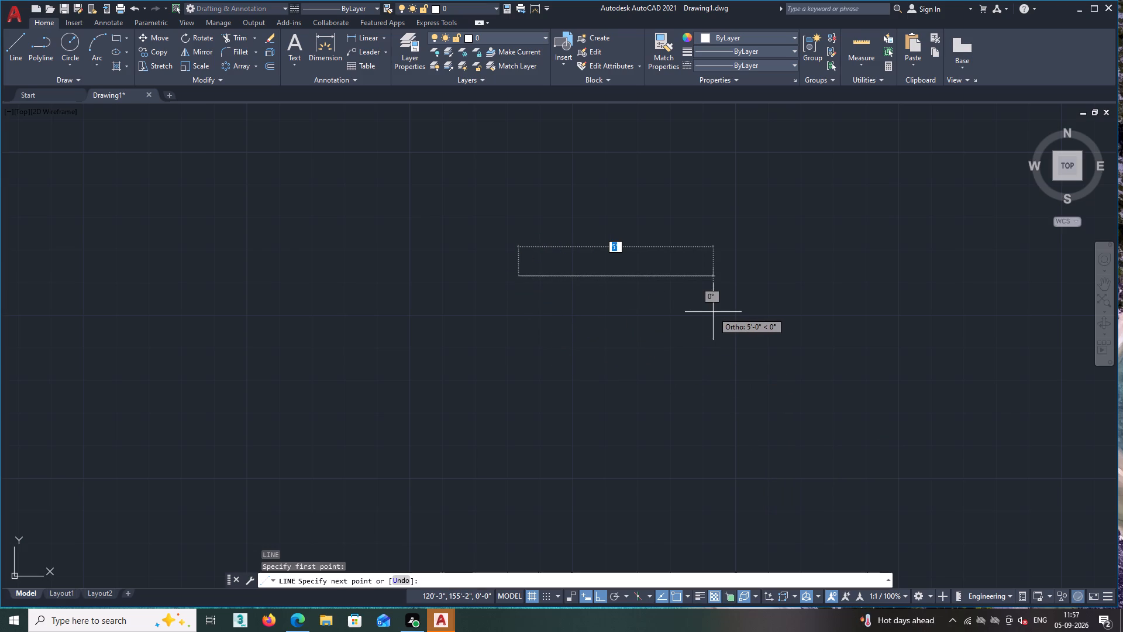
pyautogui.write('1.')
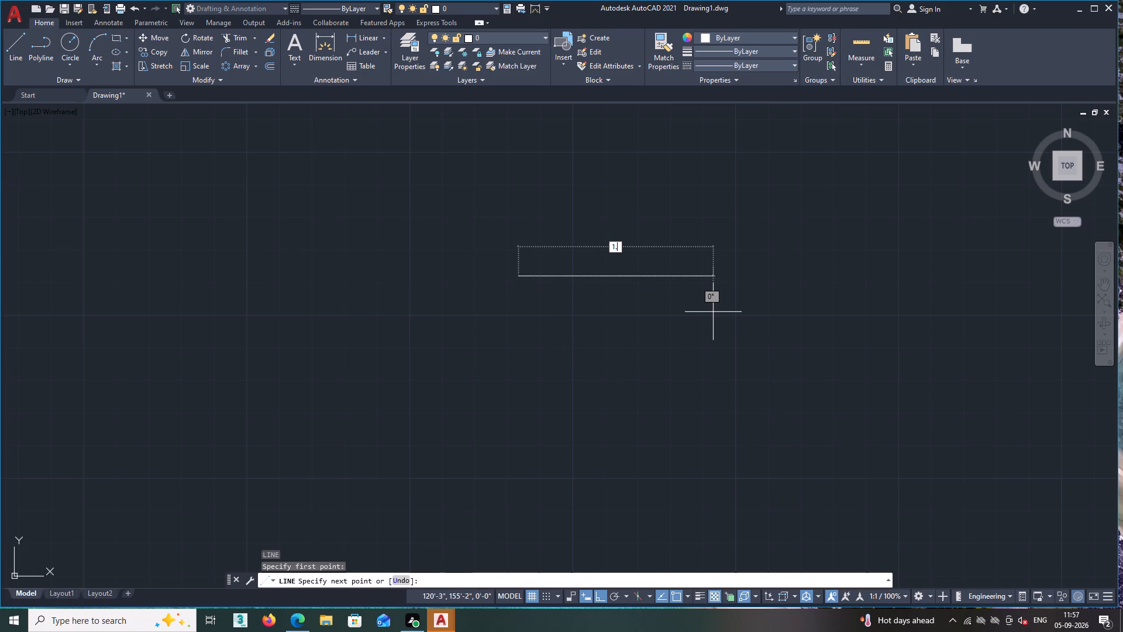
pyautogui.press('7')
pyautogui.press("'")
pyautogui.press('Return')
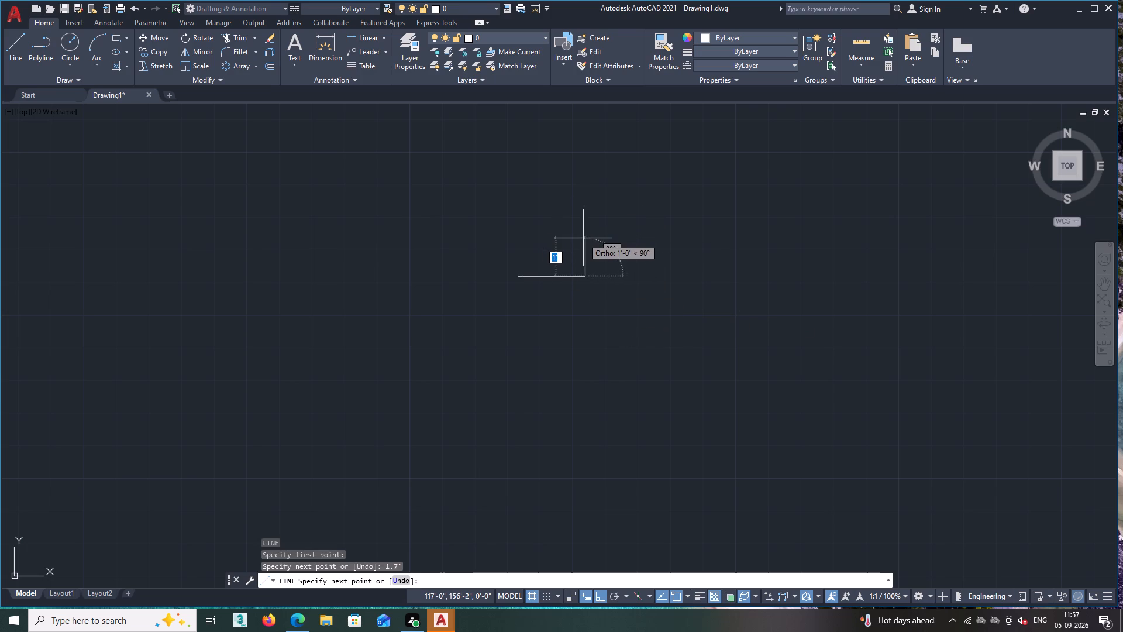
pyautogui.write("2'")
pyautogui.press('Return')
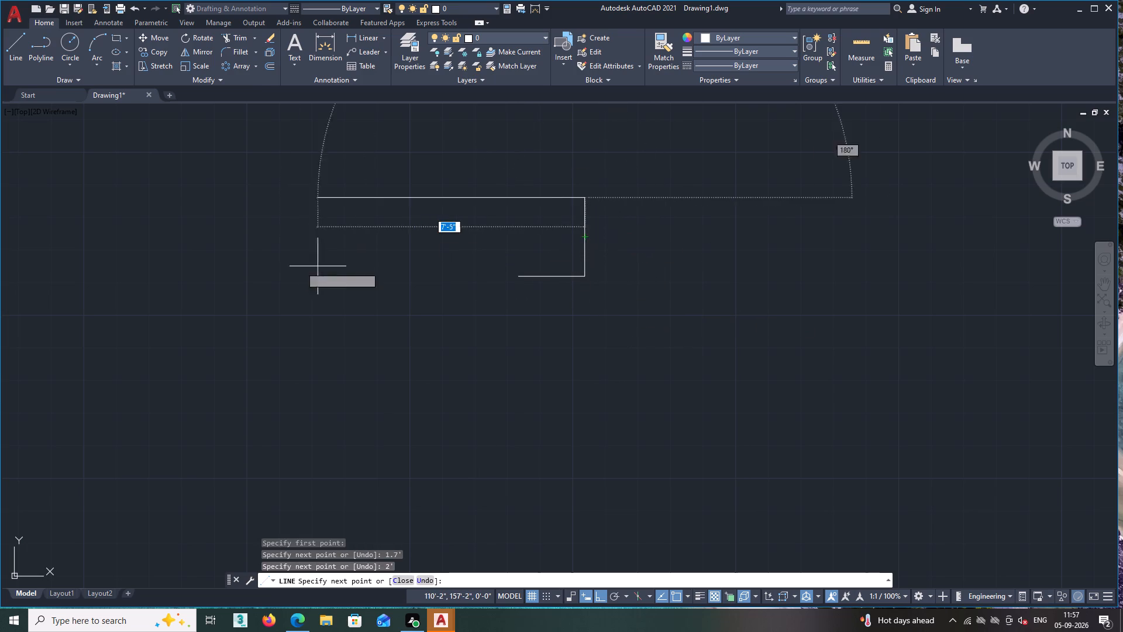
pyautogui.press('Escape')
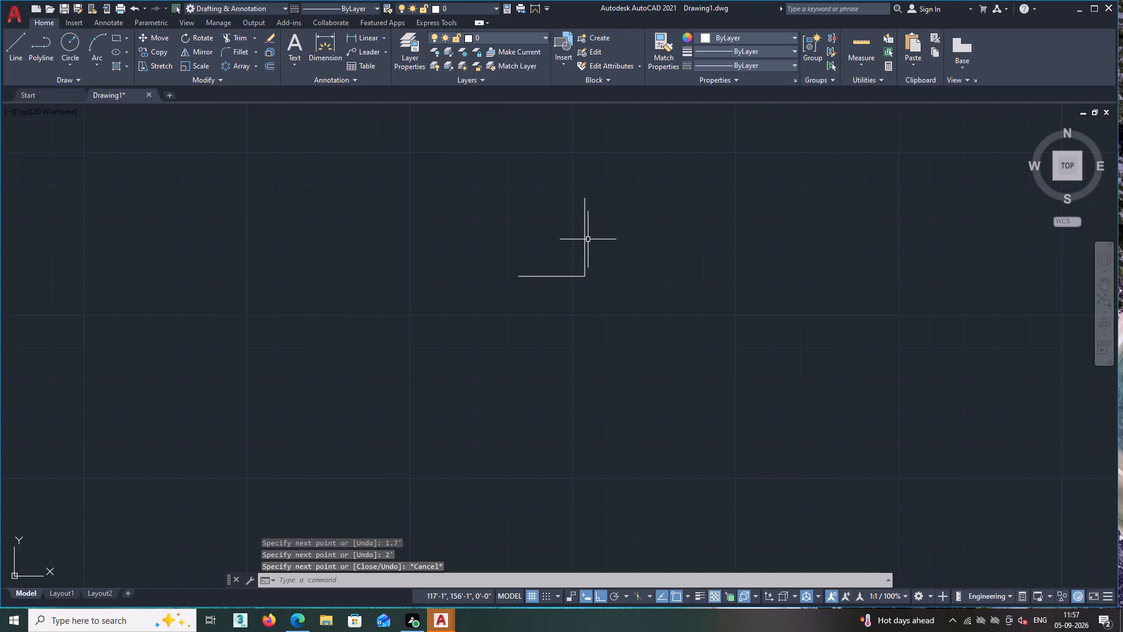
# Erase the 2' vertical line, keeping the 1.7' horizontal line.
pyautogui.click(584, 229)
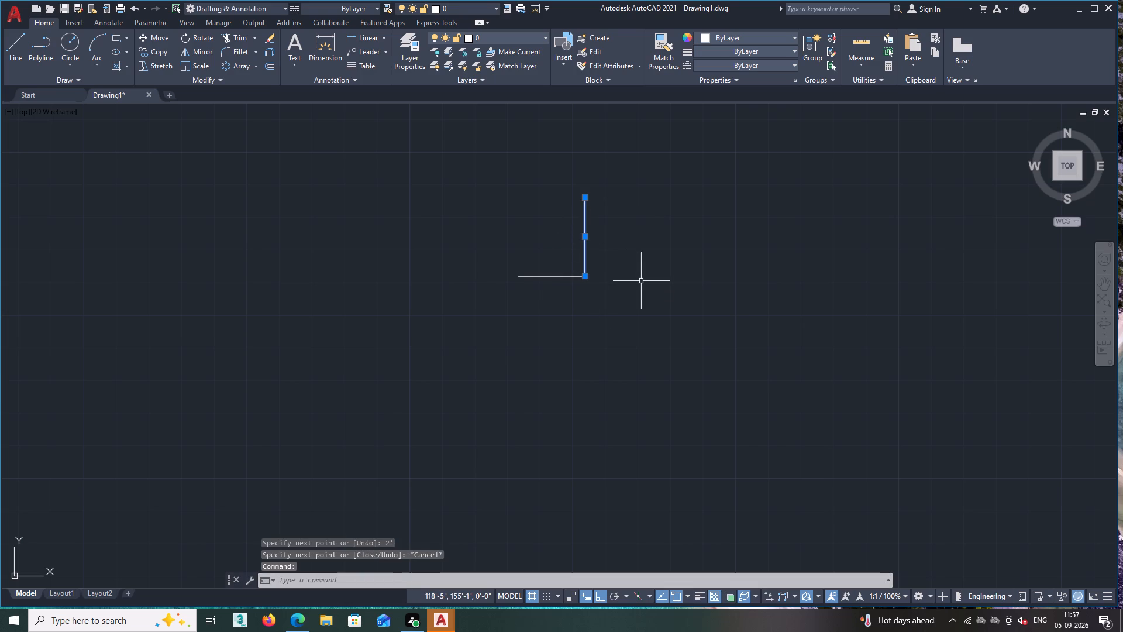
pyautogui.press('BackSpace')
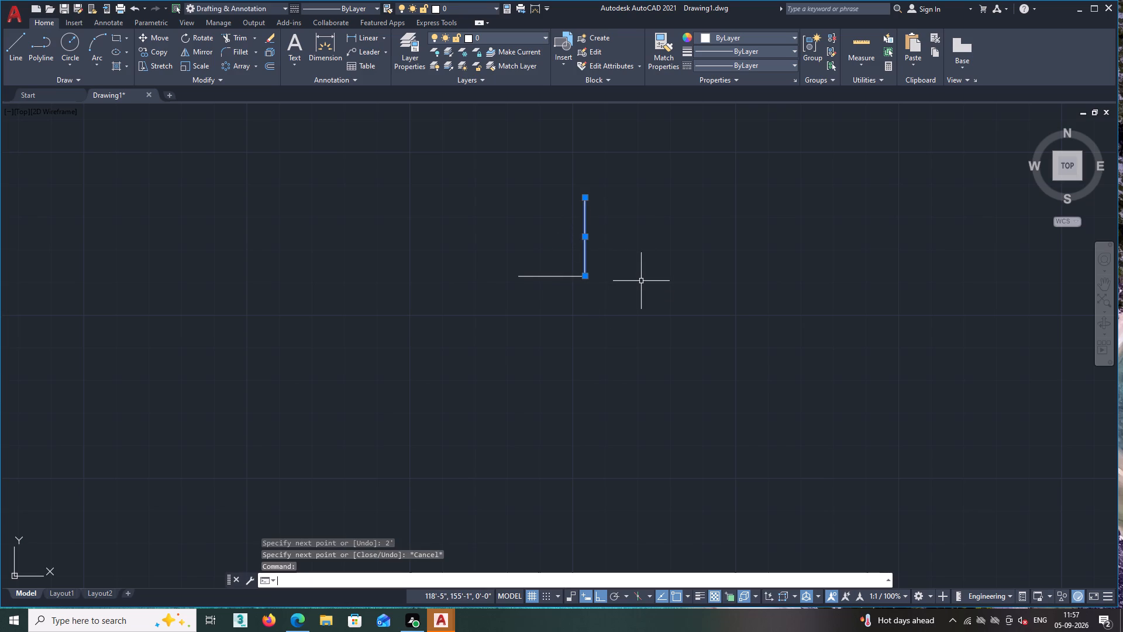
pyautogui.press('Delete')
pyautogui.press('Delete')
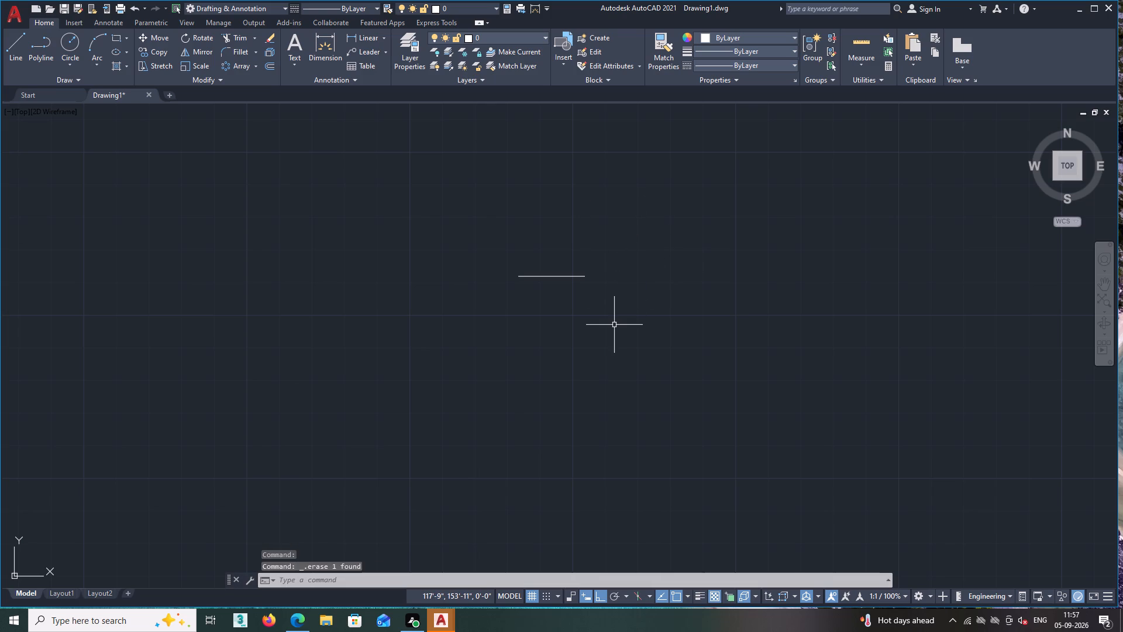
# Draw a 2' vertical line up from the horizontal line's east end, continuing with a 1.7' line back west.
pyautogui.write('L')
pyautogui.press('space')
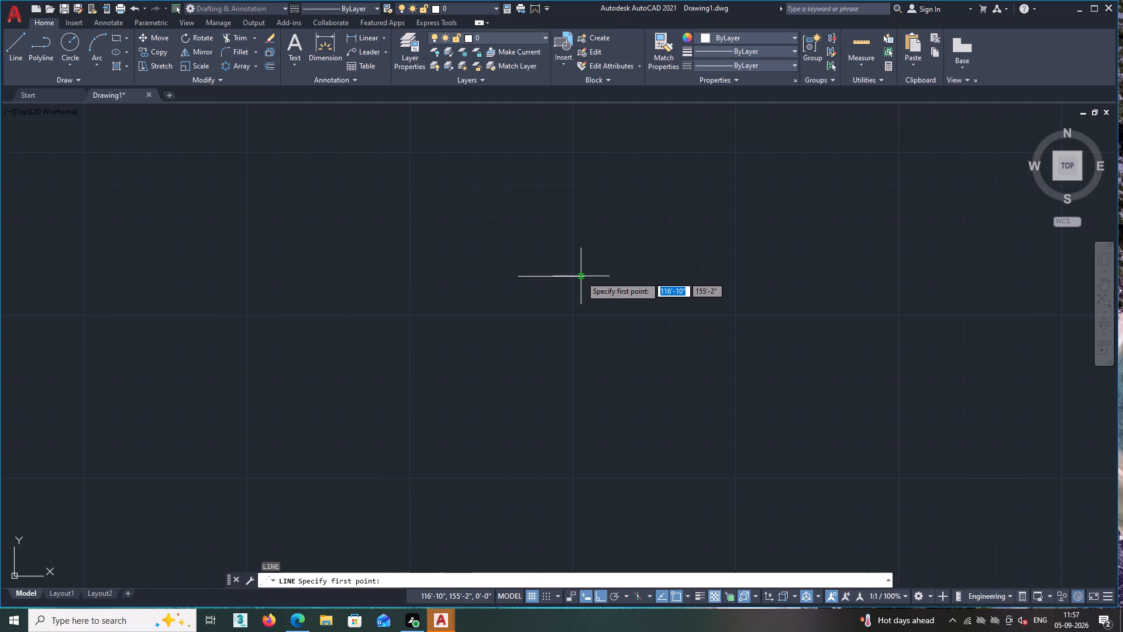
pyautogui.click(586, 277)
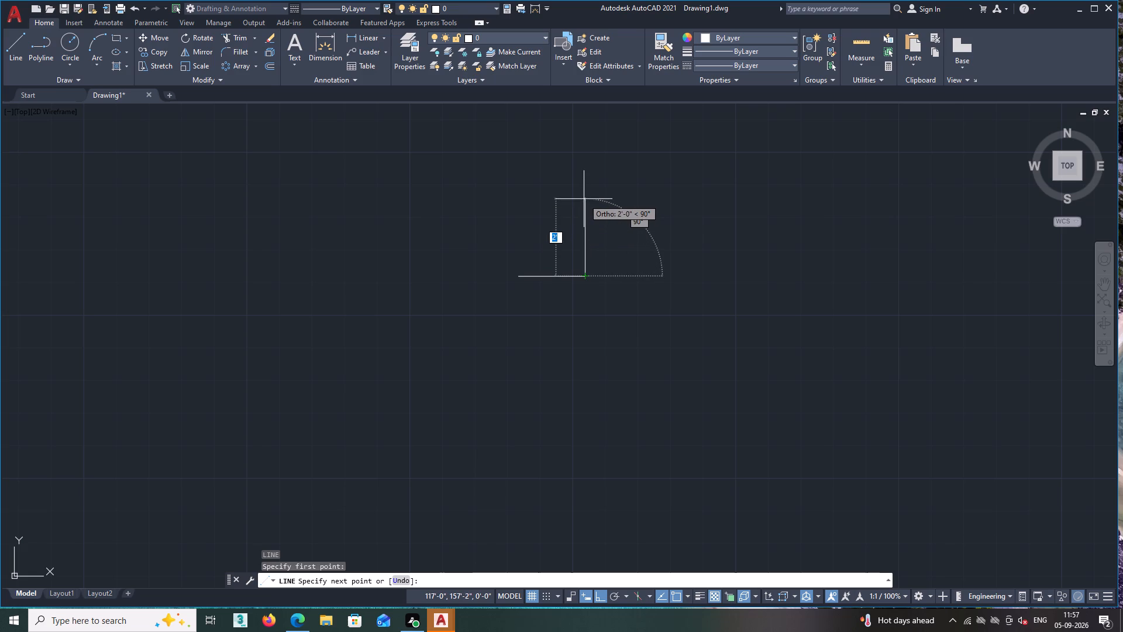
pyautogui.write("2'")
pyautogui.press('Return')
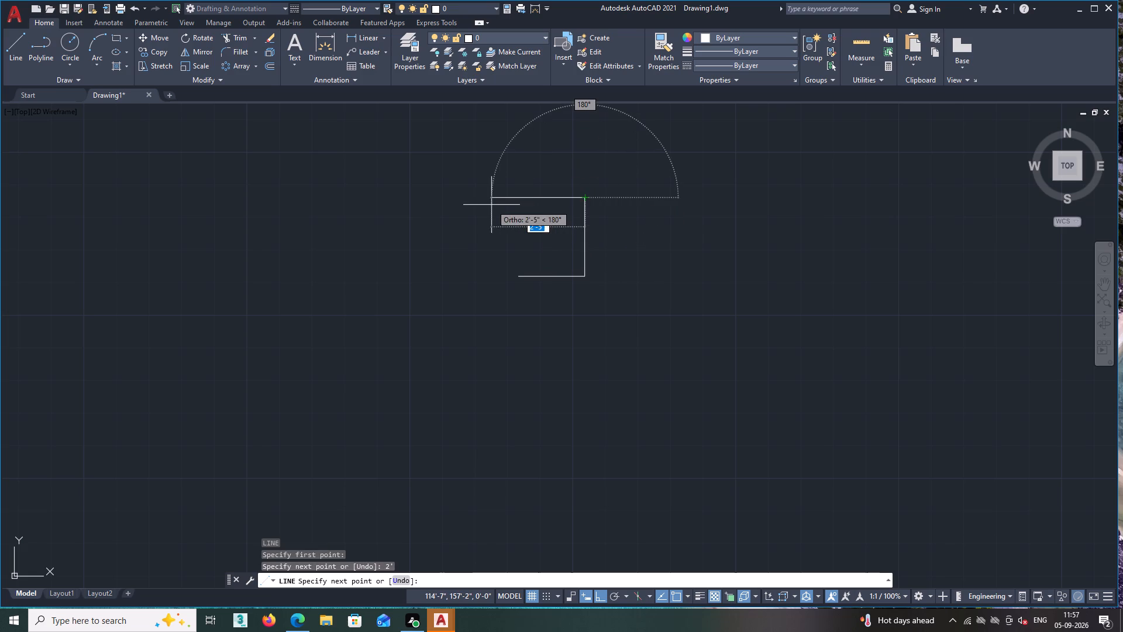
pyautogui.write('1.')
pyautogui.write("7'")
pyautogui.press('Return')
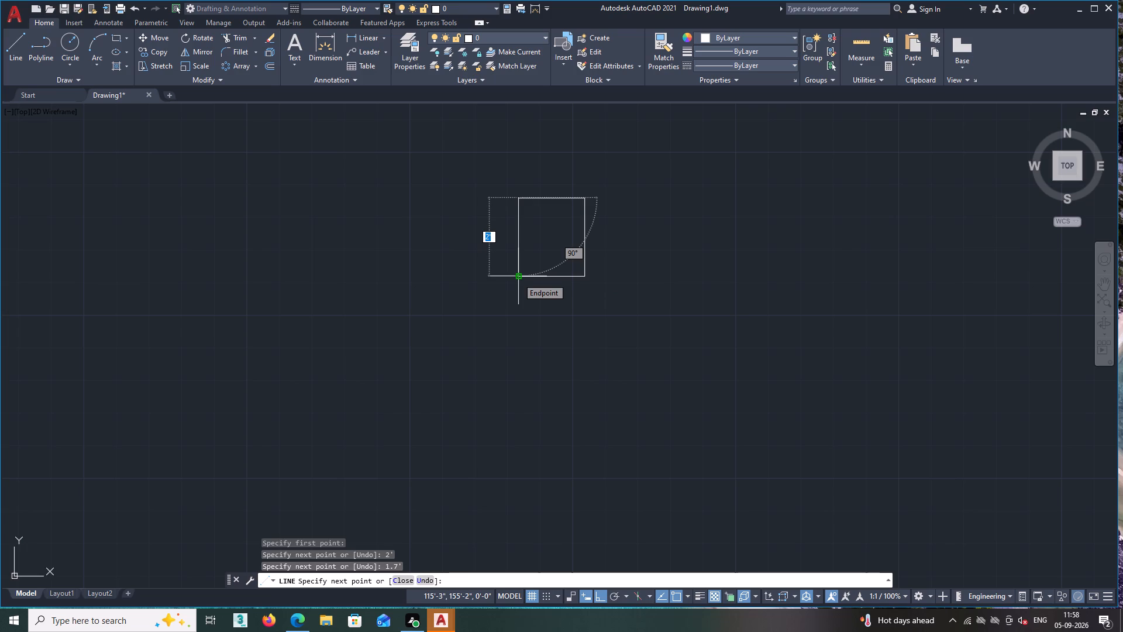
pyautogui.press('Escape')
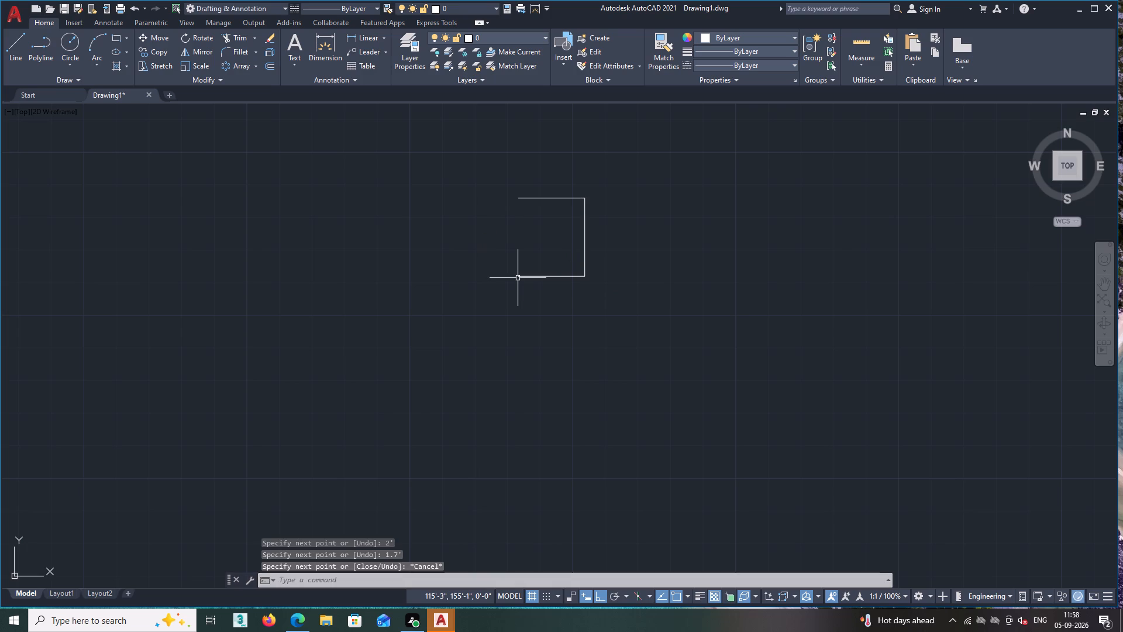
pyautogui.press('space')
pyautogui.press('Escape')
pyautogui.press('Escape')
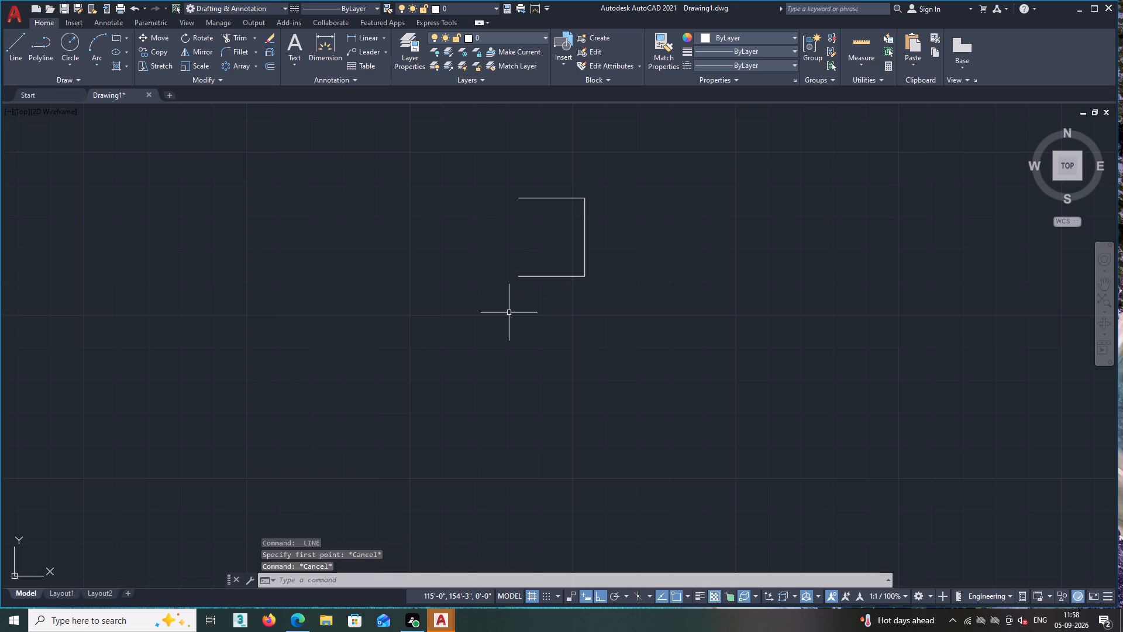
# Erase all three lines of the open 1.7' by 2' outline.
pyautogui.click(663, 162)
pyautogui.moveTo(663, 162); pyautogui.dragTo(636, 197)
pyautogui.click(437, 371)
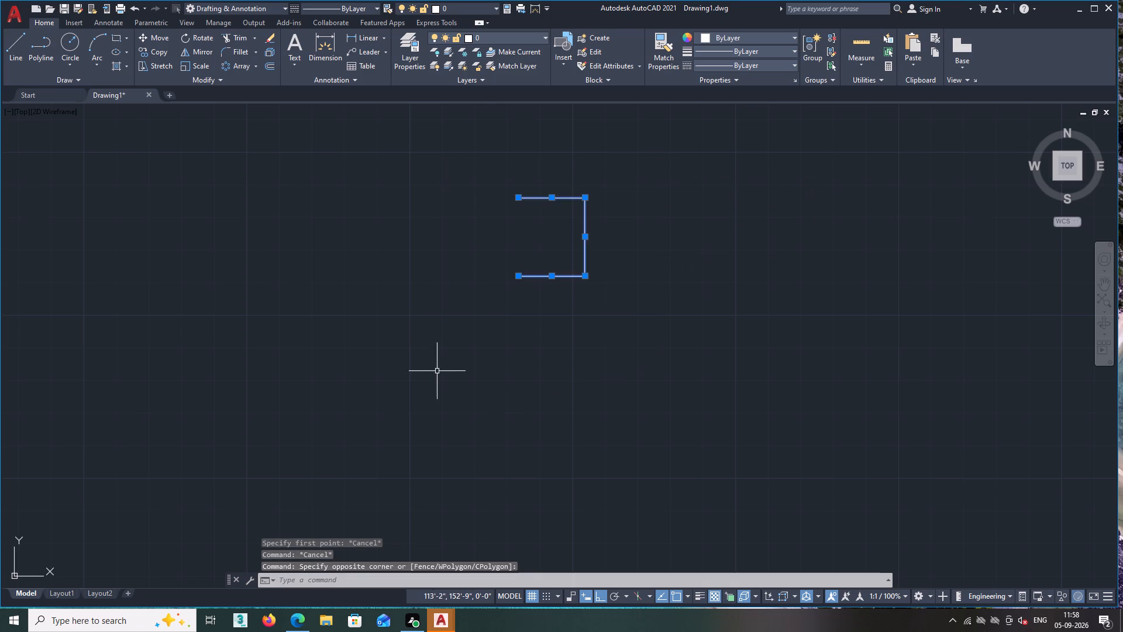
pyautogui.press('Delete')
# Draw a 2' by 2' rectangle in the cleared area, using the Dimensions option.
pyautogui.write('REC')
pyautogui.press('space')
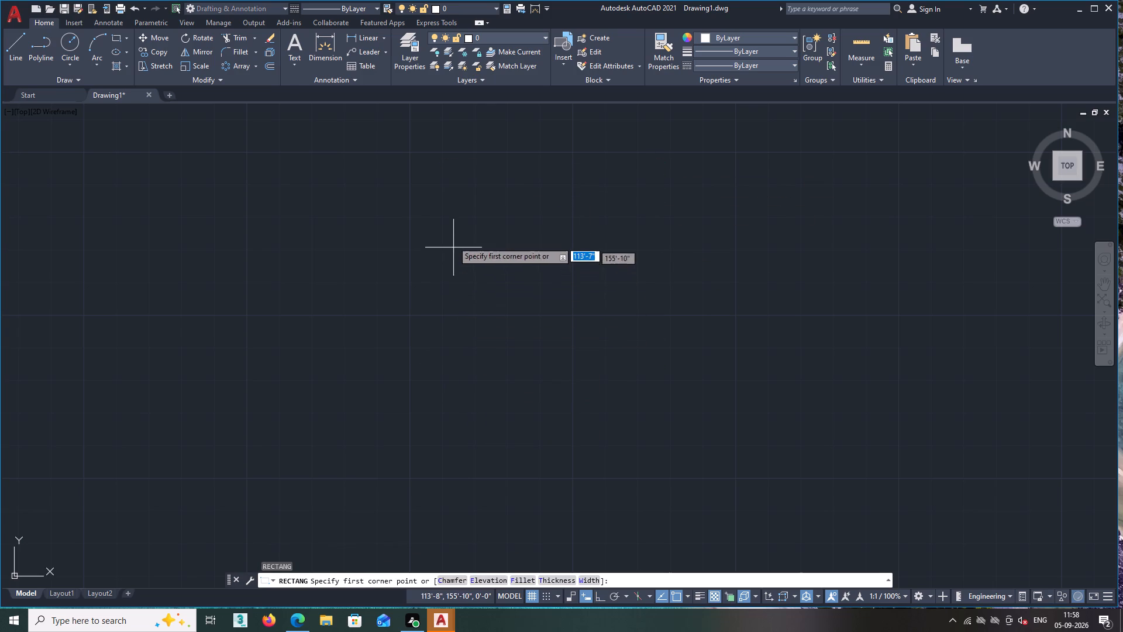
pyautogui.click(454, 234)
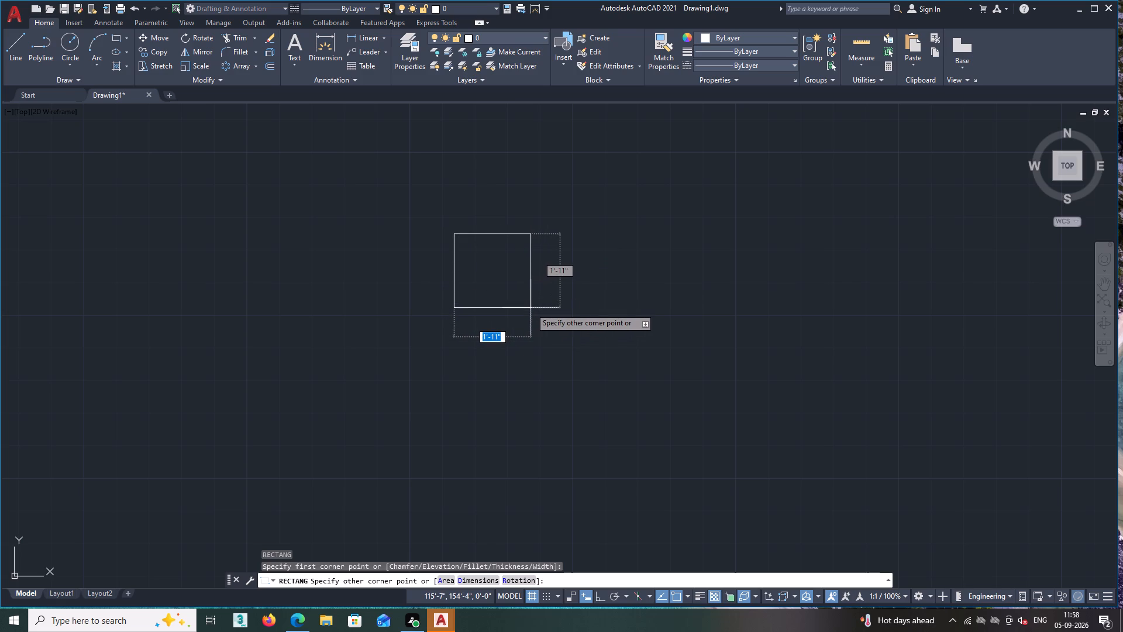
pyautogui.write("D 2' 2'")
pyautogui.press('Return')
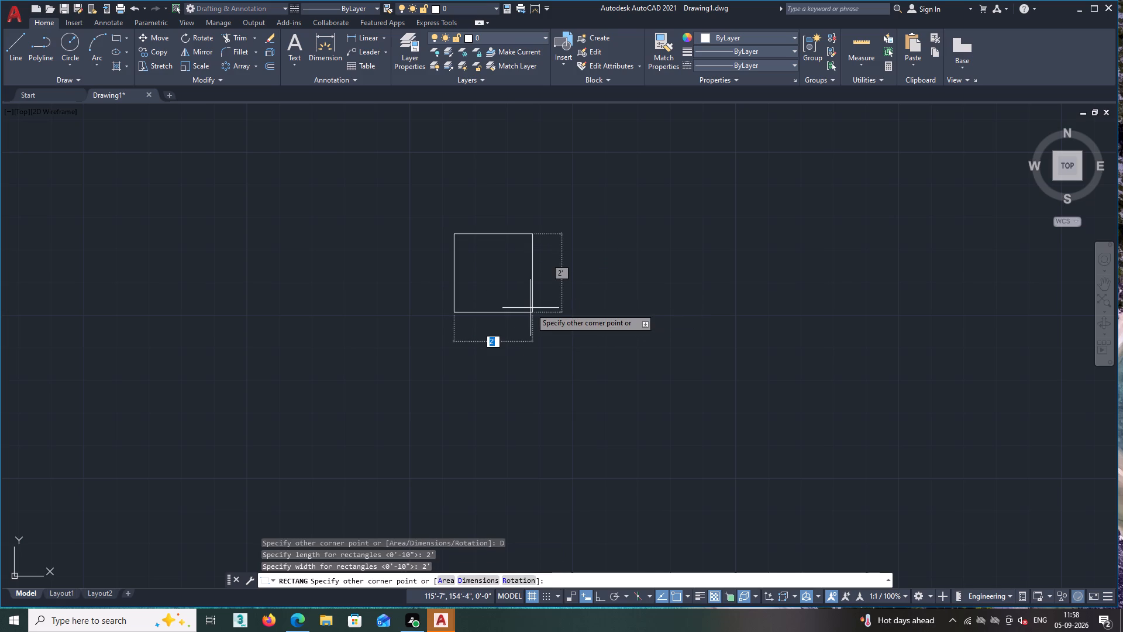
pyautogui.scroll(1, 497, 388)
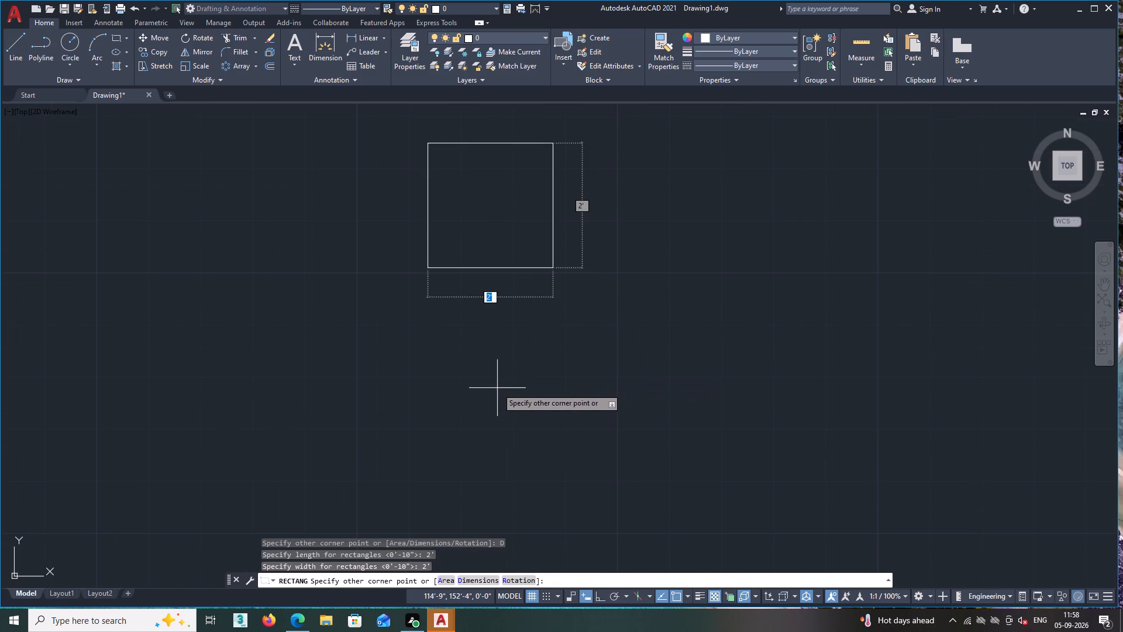
pyautogui.click(507, 380)
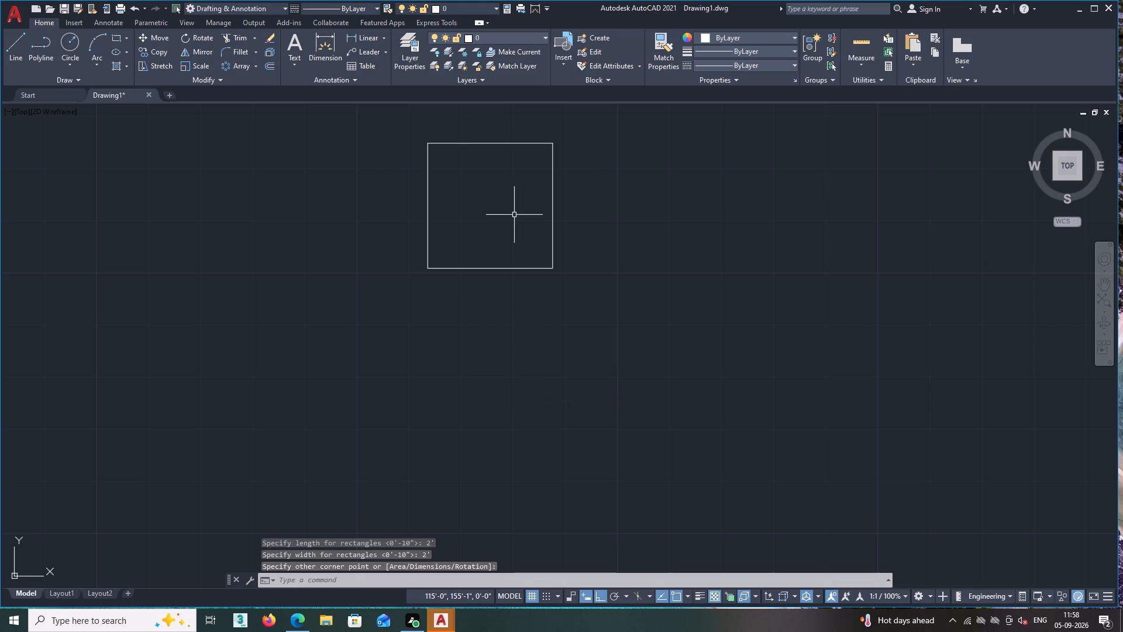
# Fillet the two upper corners of the 2' square with a 3" radius.
pyautogui.write('F')
pyautogui.press('space')
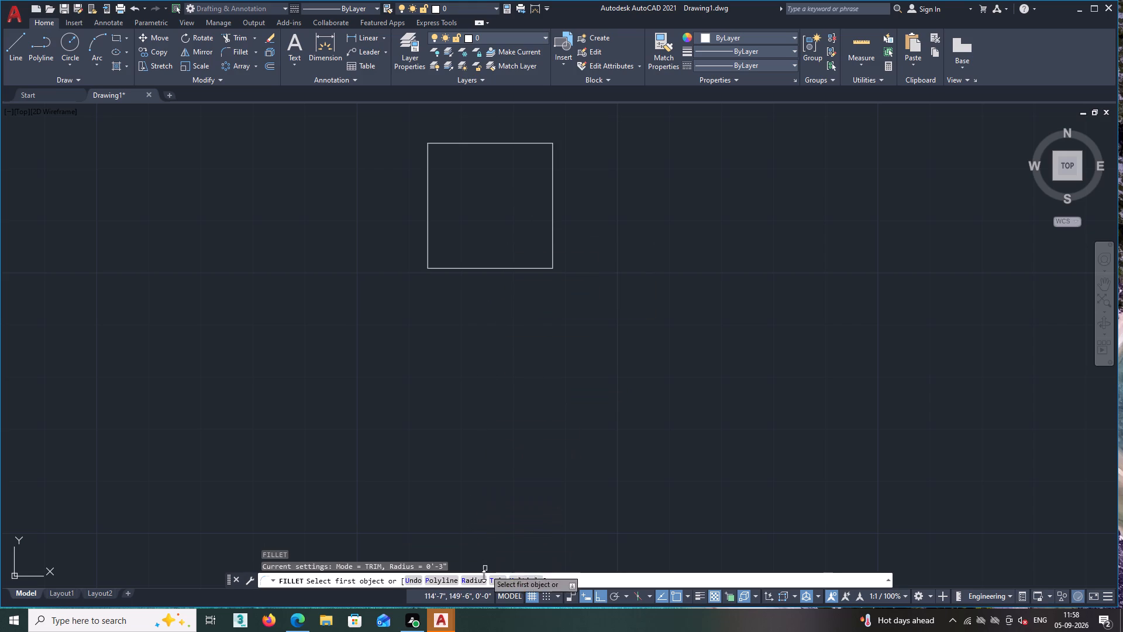
pyautogui.click(440, 145)
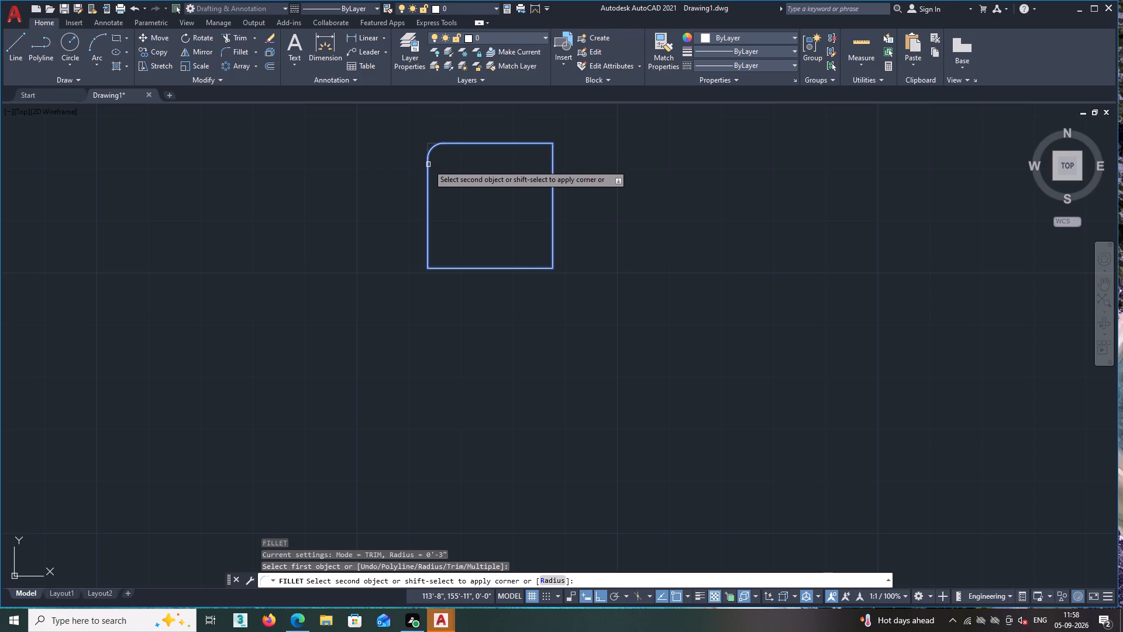
pyautogui.click(428, 164)
pyautogui.press('space')
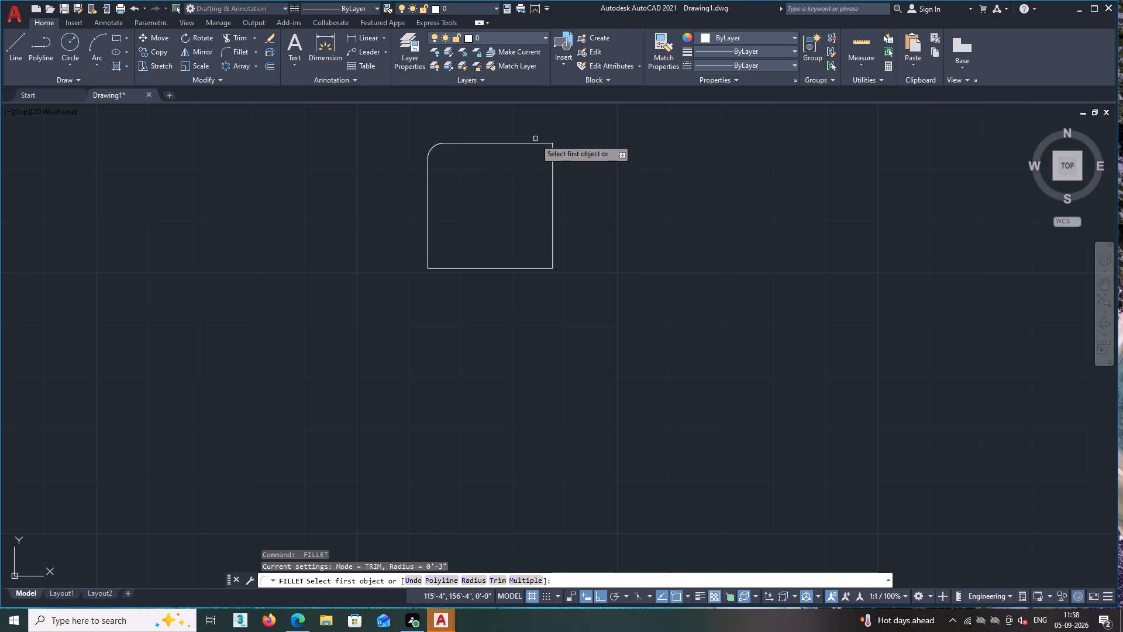
pyautogui.click(543, 142)
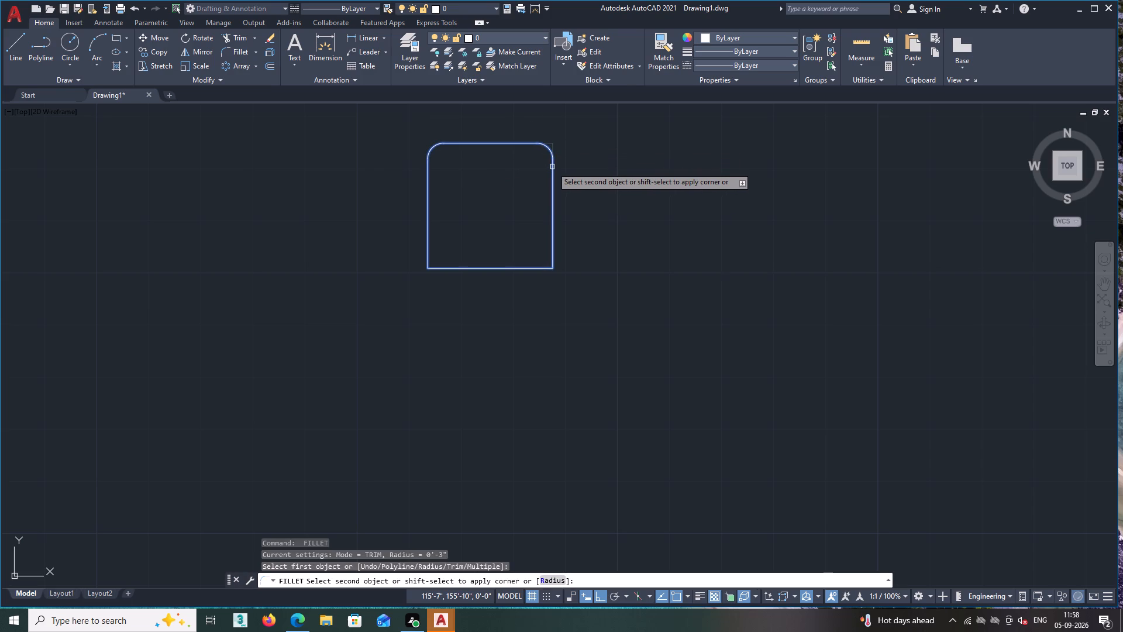
pyautogui.click(552, 167)
pyautogui.press('space')
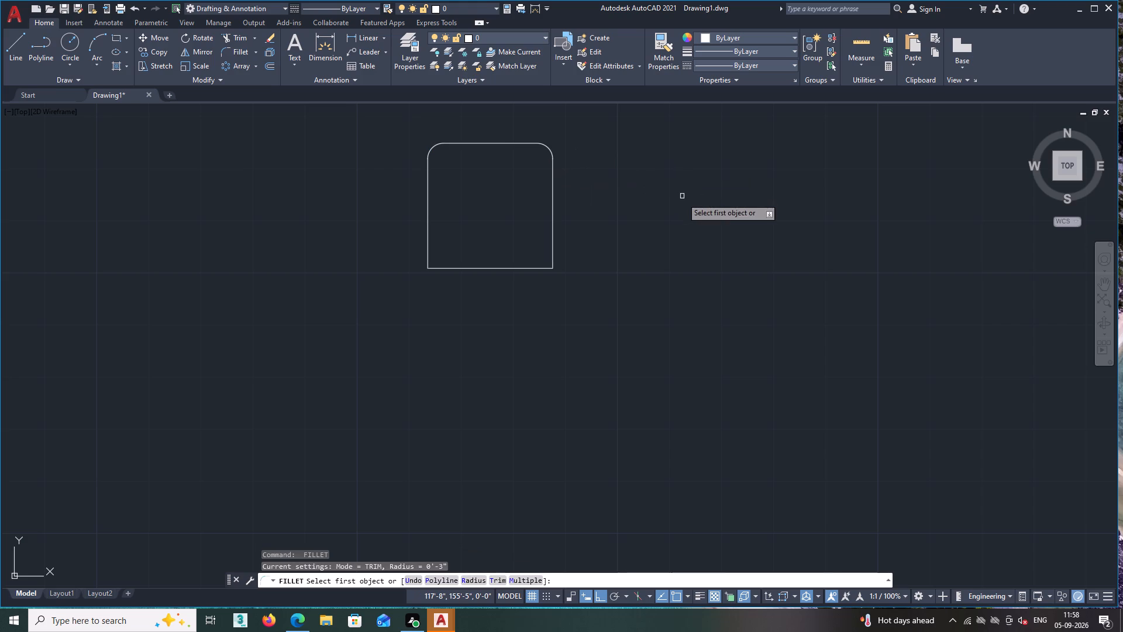
pyautogui.scroll(-2, 682, 198)
pyautogui.press('space')
# Offset the rounded square outward by 1'.
pyautogui.scroll(2, 602, 214)
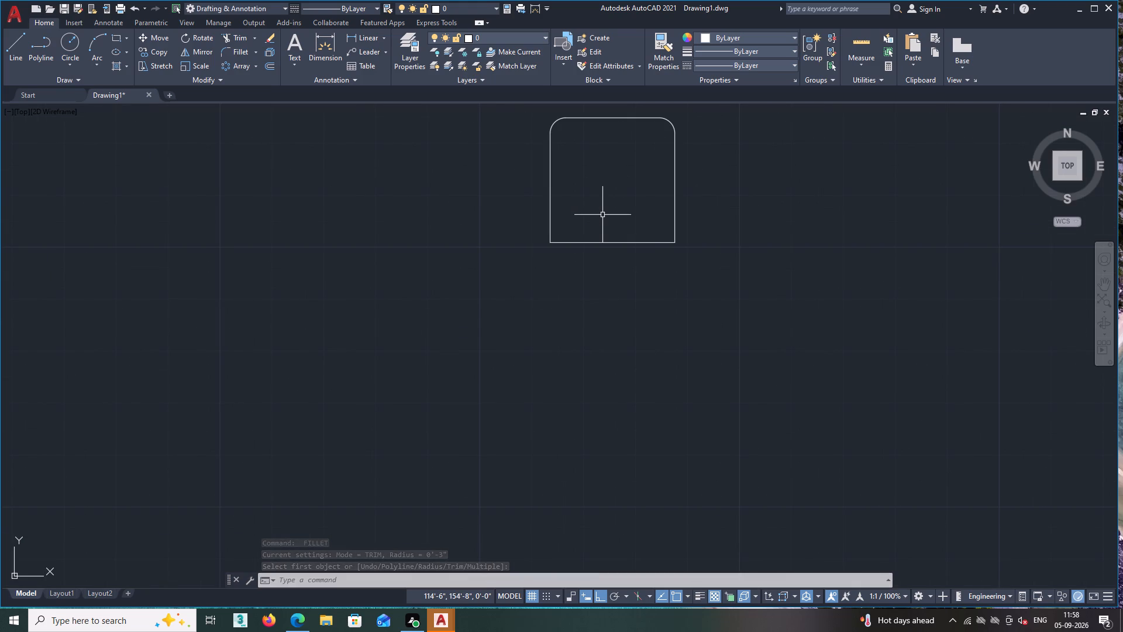
pyautogui.press('o')
pyautogui.press('space')
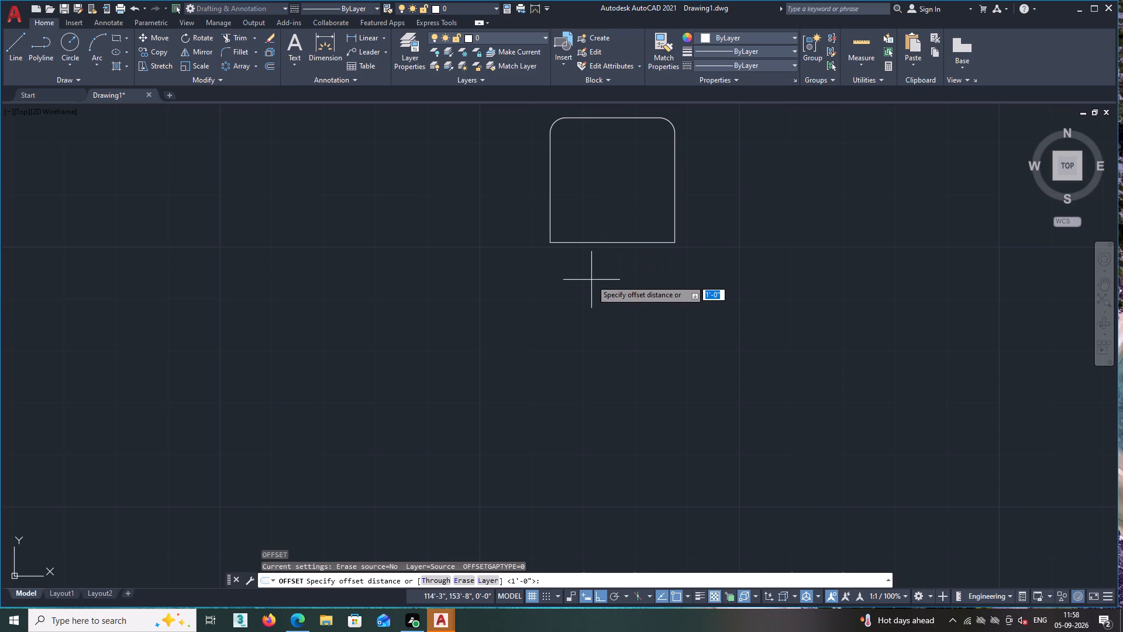
pyautogui.write("1'")
pyautogui.press('Return')
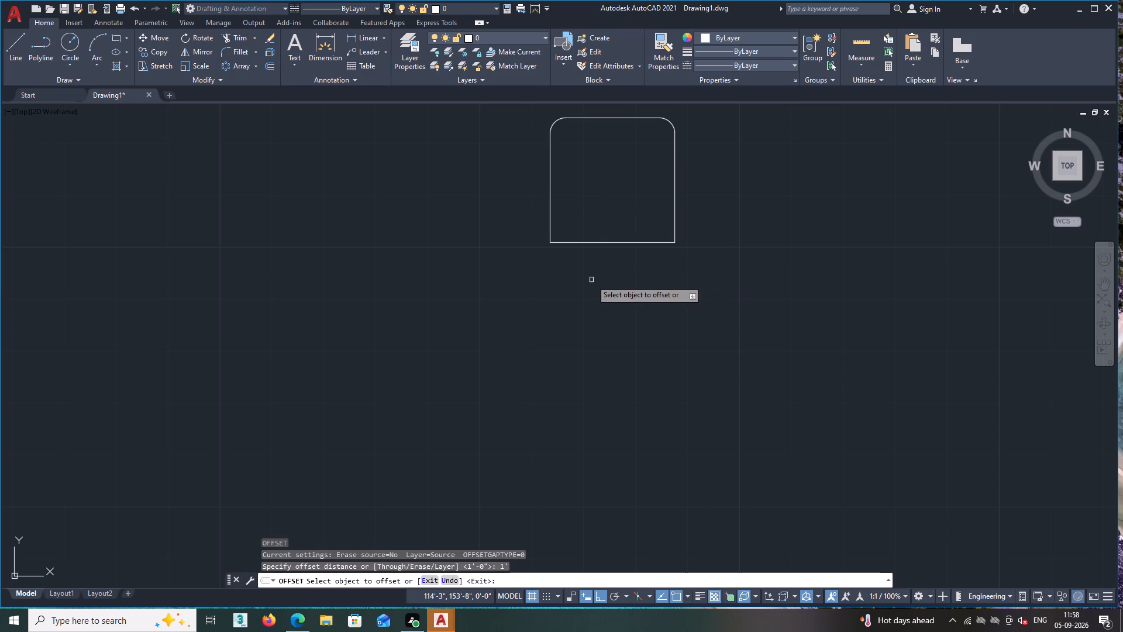
pyautogui.click(607, 243)
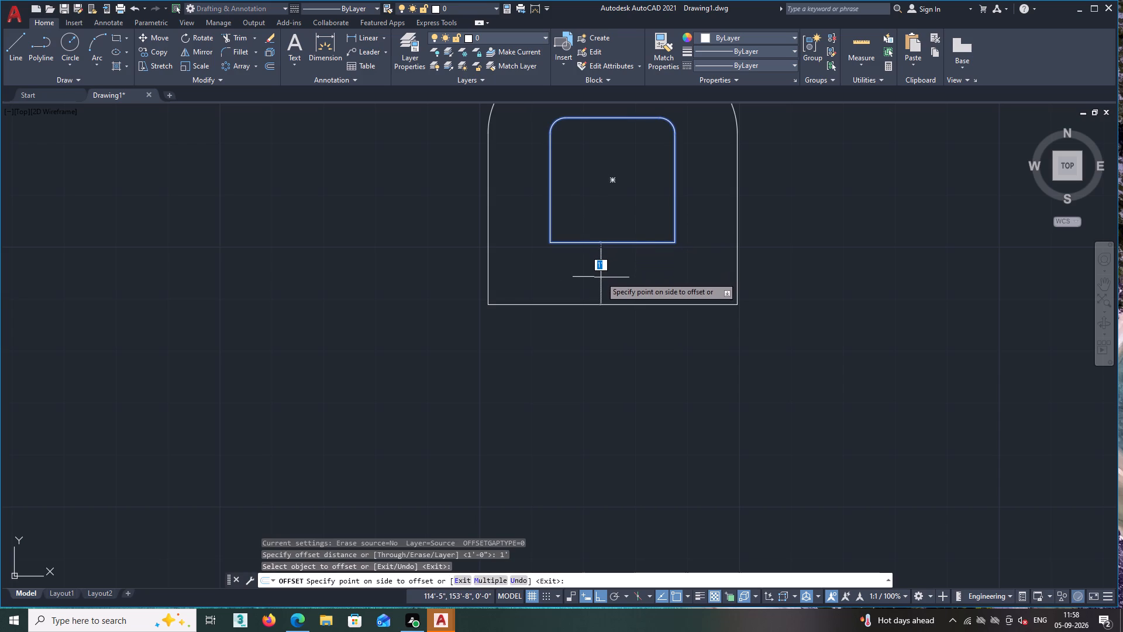
pyautogui.scroll(-2, 601, 277)
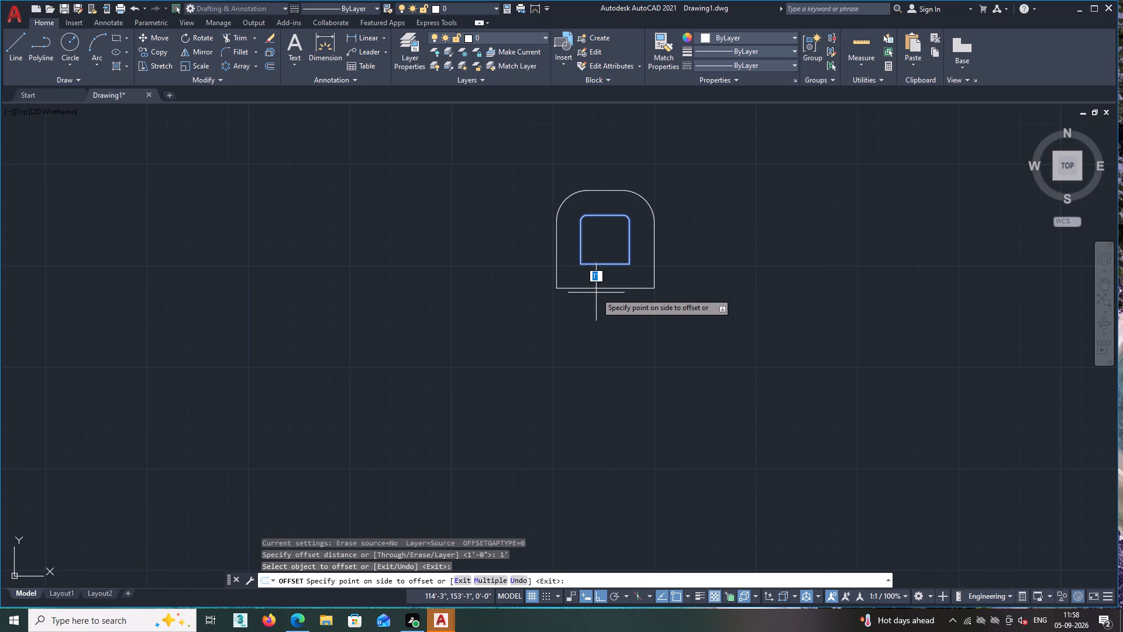
pyautogui.click(596, 293)
pyautogui.press('space')
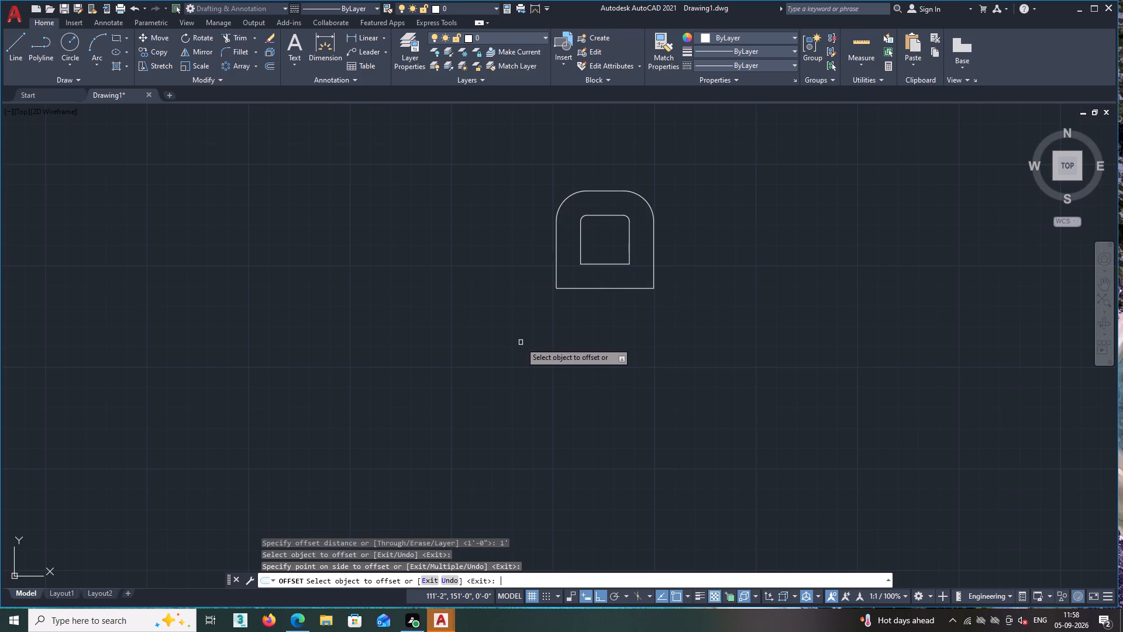
# Trim away the outer outline's top edge and both rounded corners, leaving its sides and base.
pyautogui.write('TR')
pyautogui.press('space')
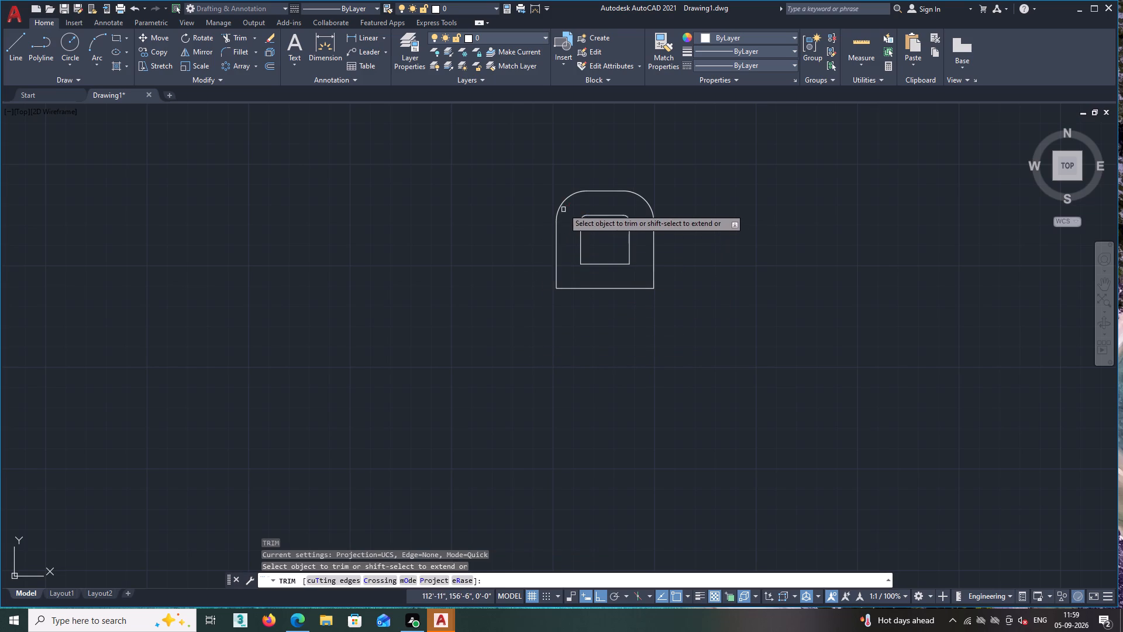
pyautogui.click(564, 202)
pyautogui.click(602, 190)
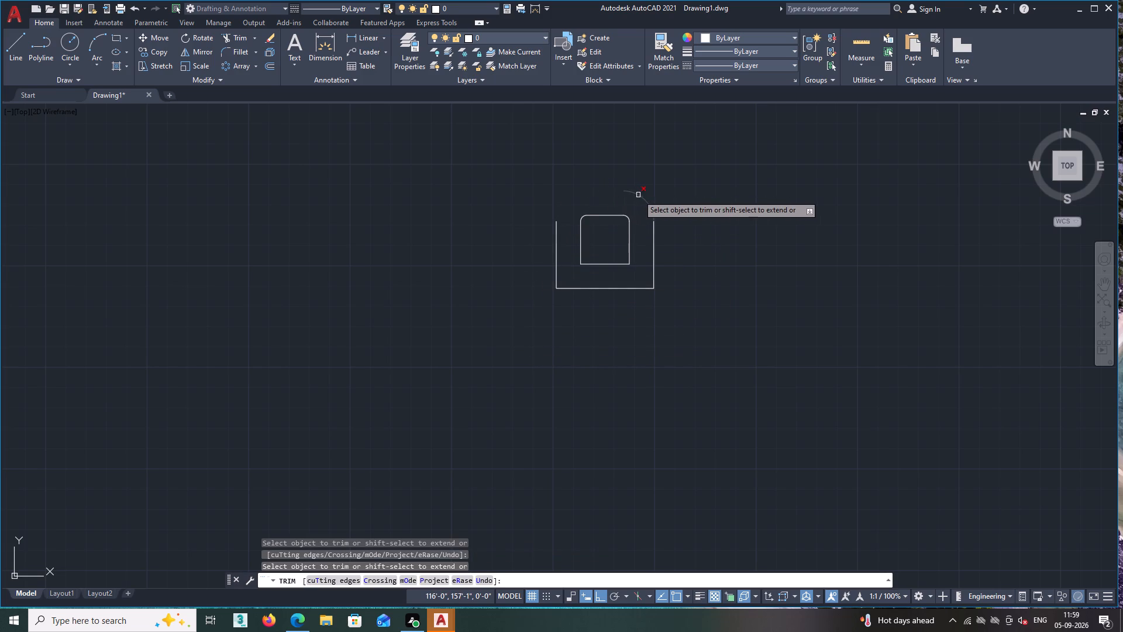
pyautogui.click(638, 195)
pyautogui.press('space')
# Draw a 1' horizontal line from the upper end of each outer side to the inner square.
pyautogui.scroll(1, 682, 236)
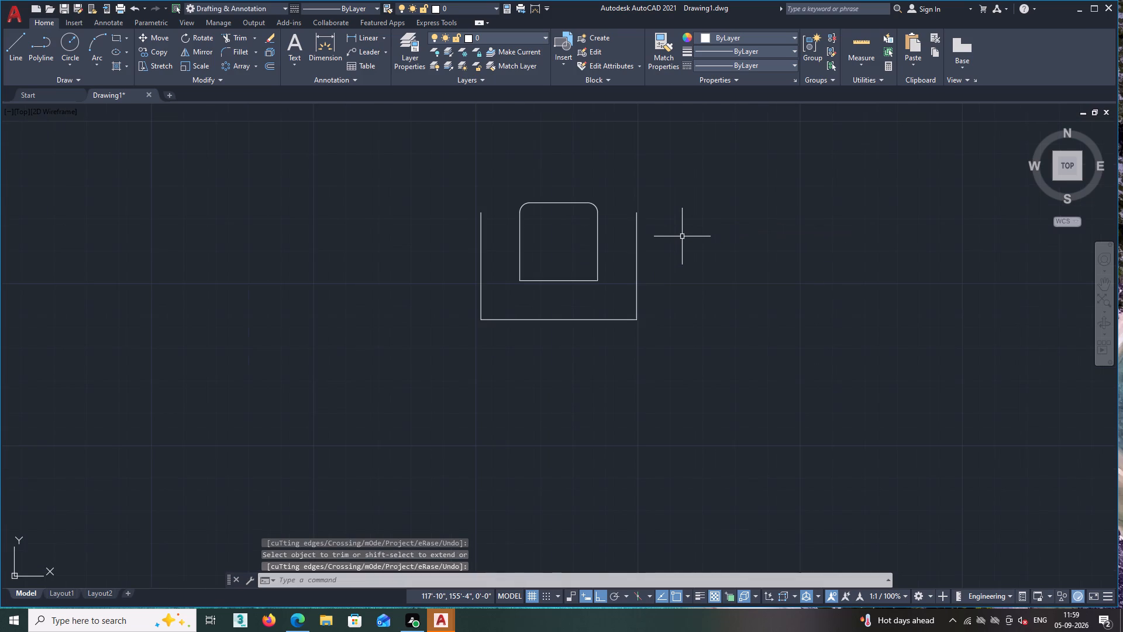
pyautogui.write('L')
pyautogui.press('space')
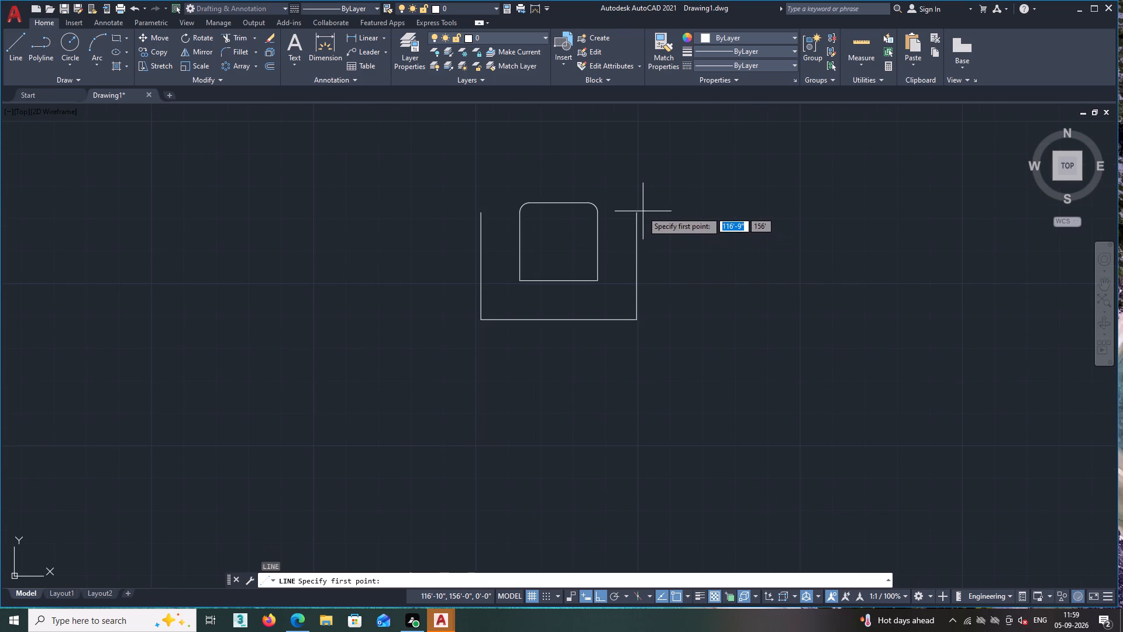
pyautogui.click(636, 211)
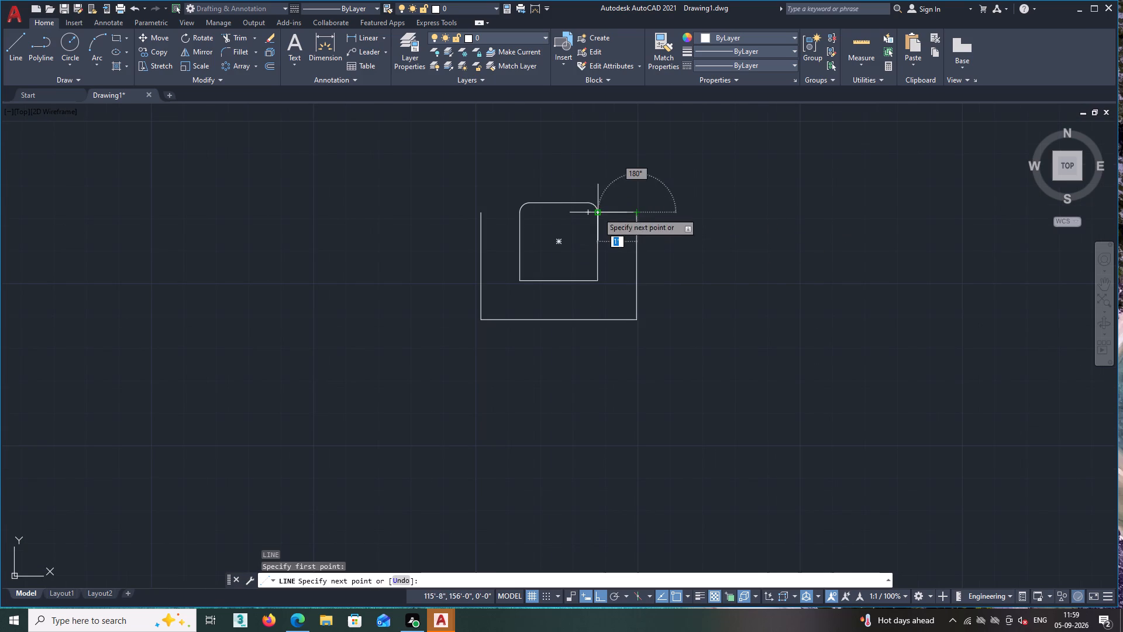
pyautogui.click(598, 213)
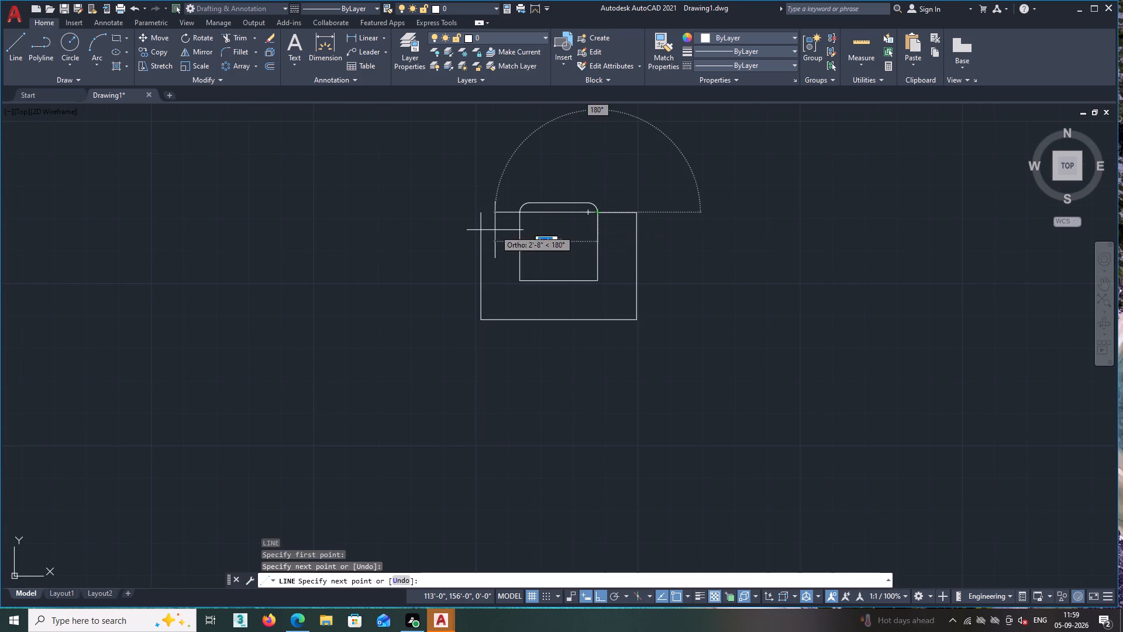
pyautogui.press('space')
pyautogui.press('space')
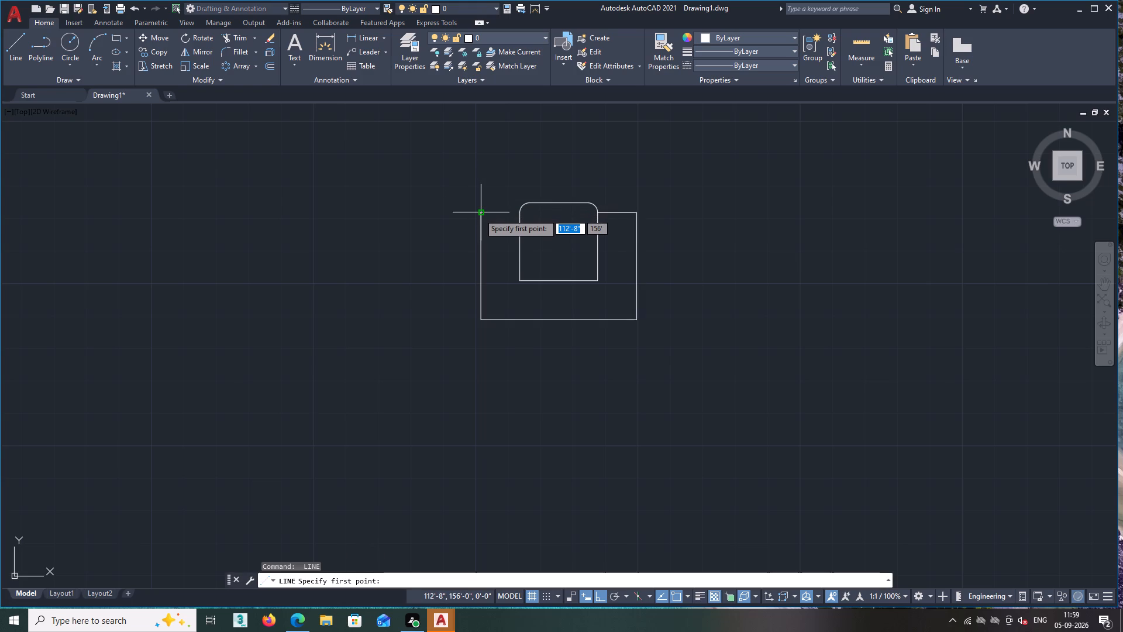
pyautogui.click(479, 214)
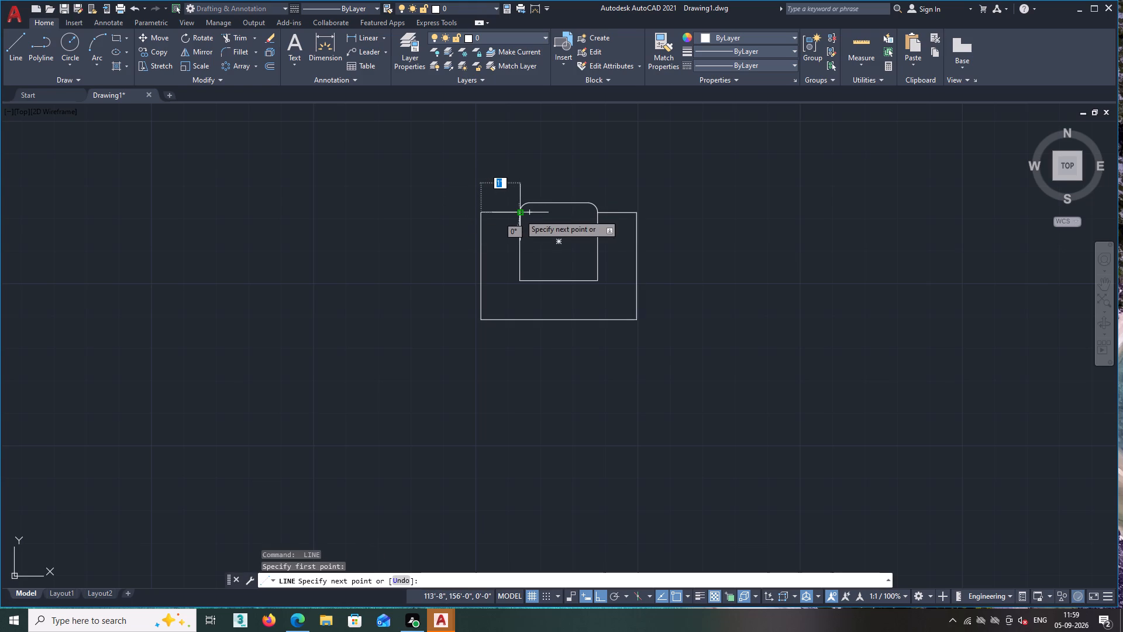
pyautogui.click(519, 214)
pyautogui.press('space')
# Fillet the outer outline's two upper corners with a 3" radius.
pyautogui.scroll(2, 515, 226)
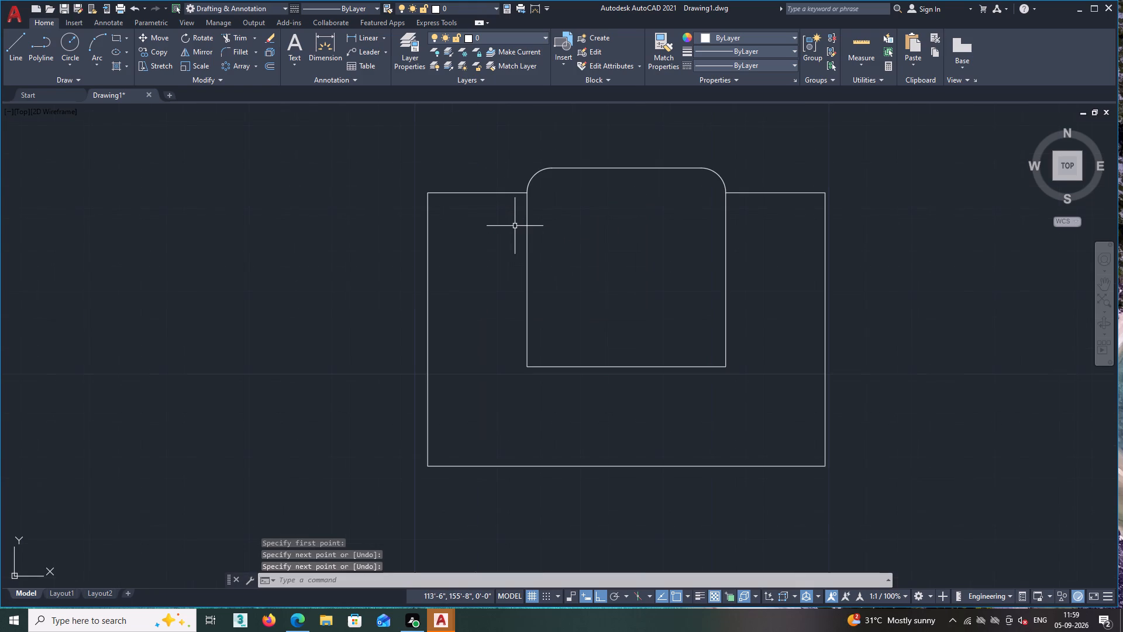
pyautogui.write('F')
pyautogui.press('space')
pyautogui.click(447, 192)
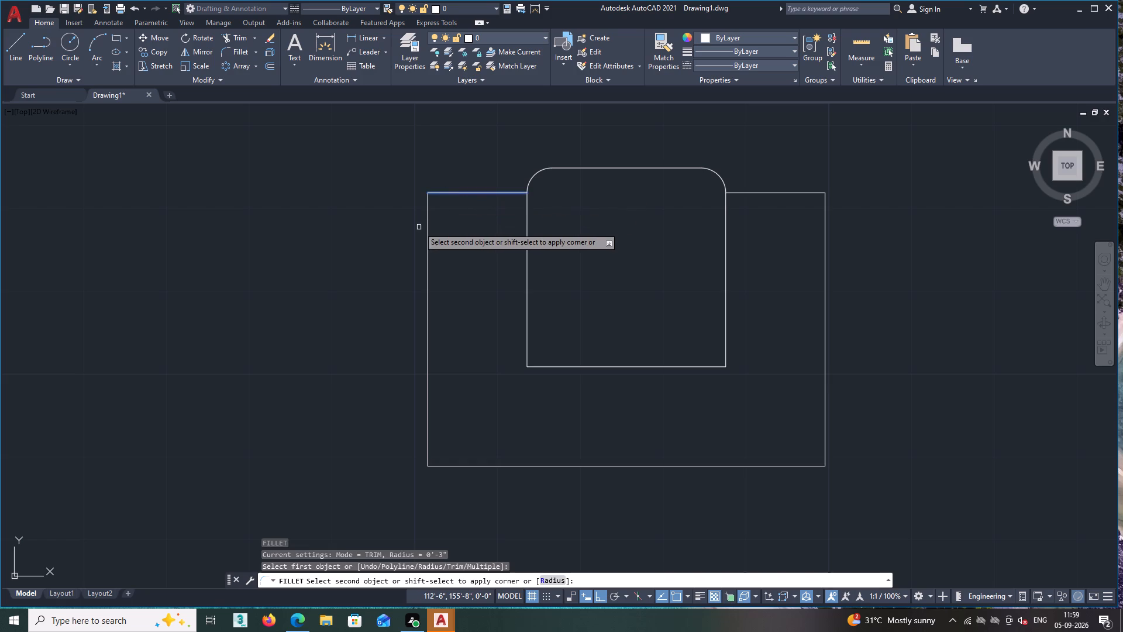
pyautogui.click(427, 221)
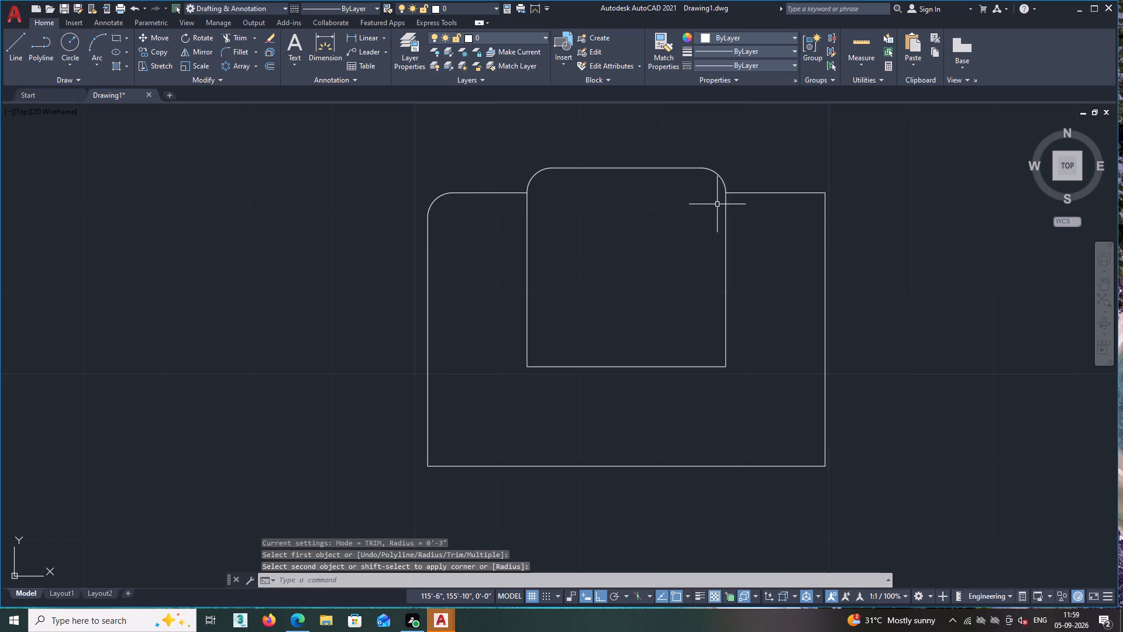
pyautogui.press('space')
pyautogui.click(807, 194)
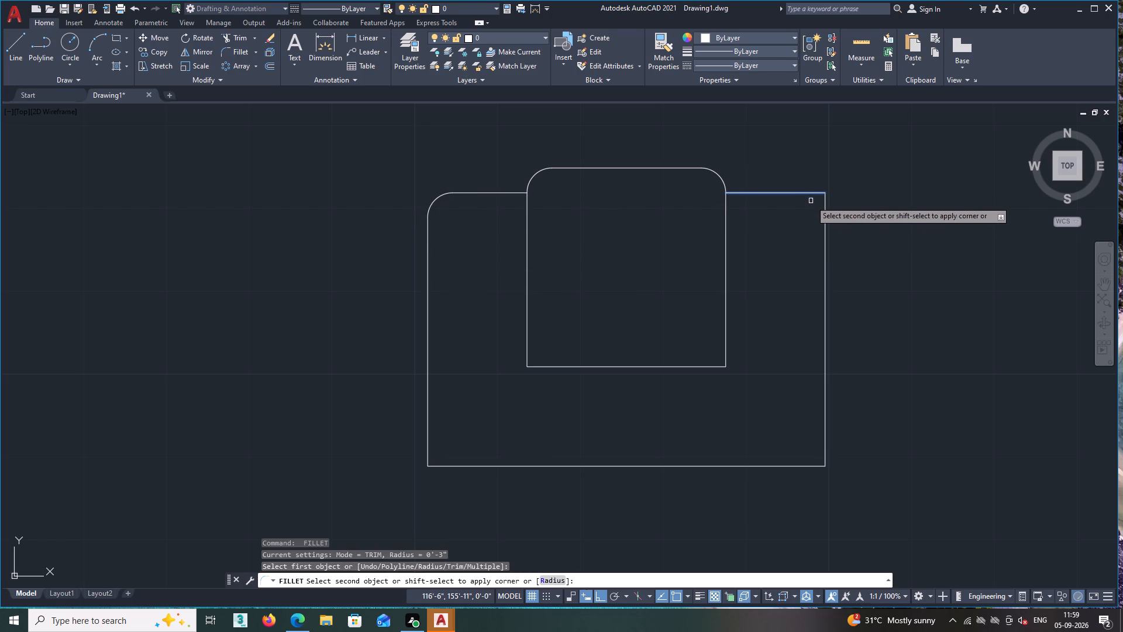
pyautogui.click(824, 234)
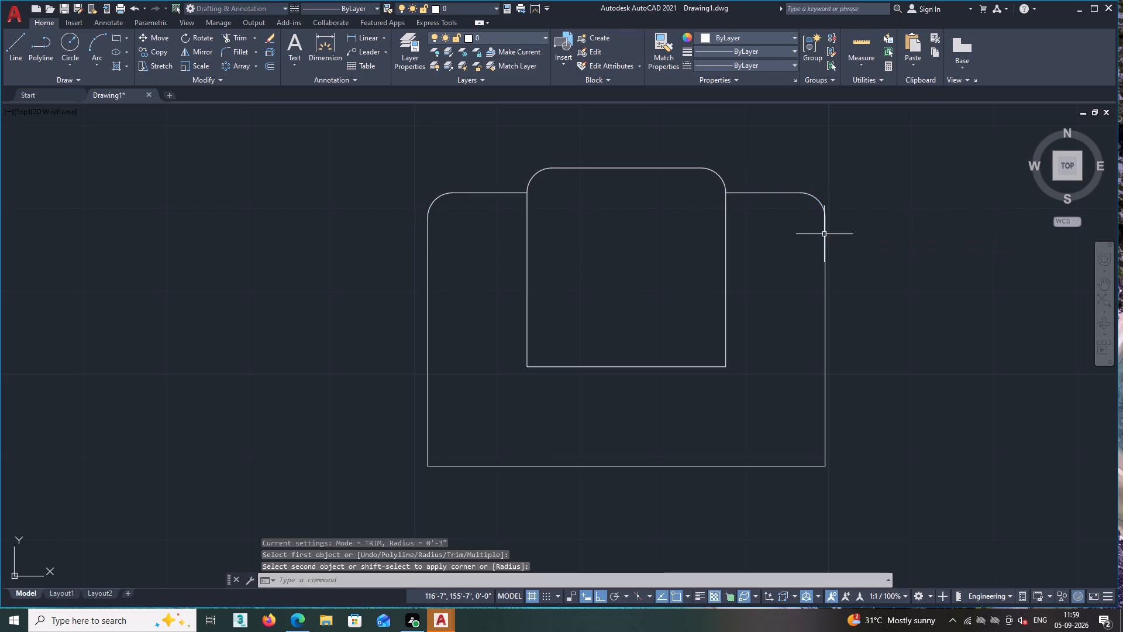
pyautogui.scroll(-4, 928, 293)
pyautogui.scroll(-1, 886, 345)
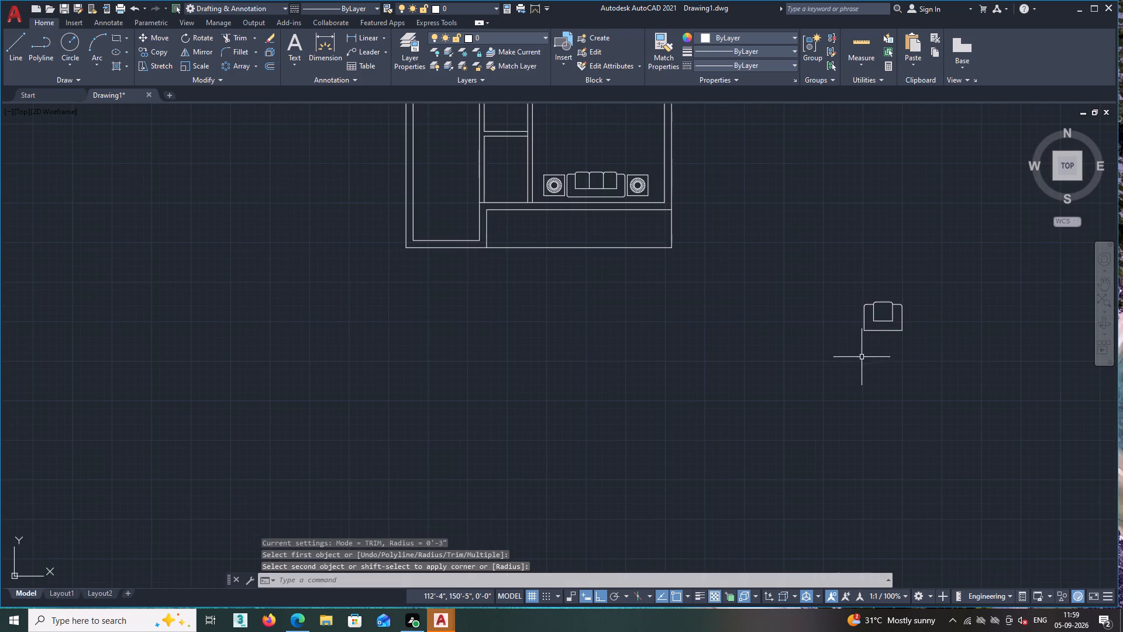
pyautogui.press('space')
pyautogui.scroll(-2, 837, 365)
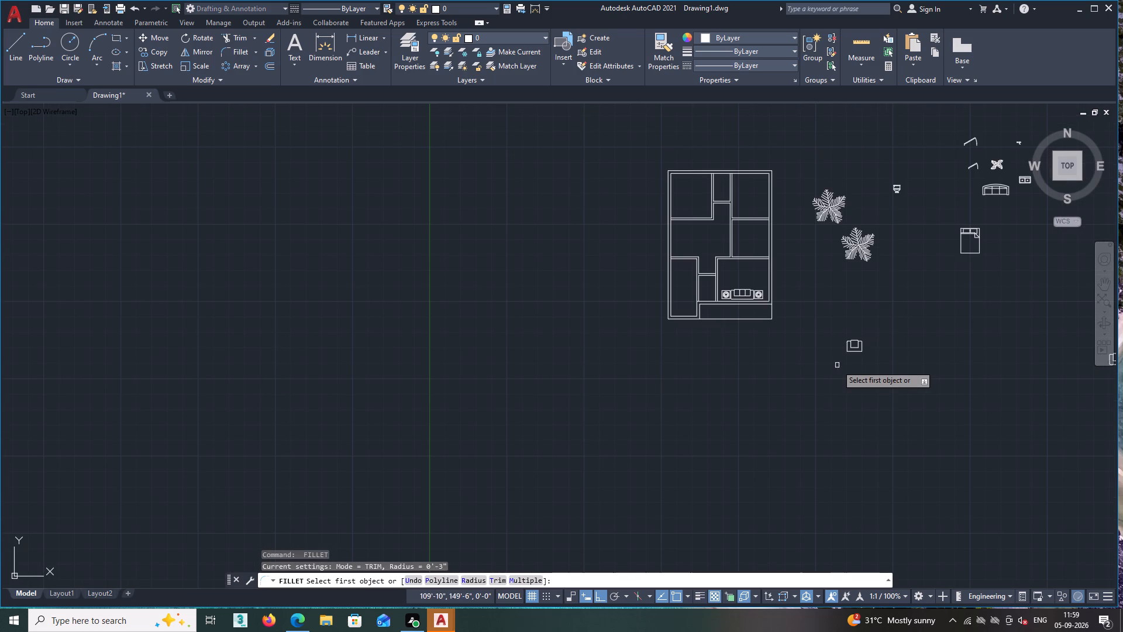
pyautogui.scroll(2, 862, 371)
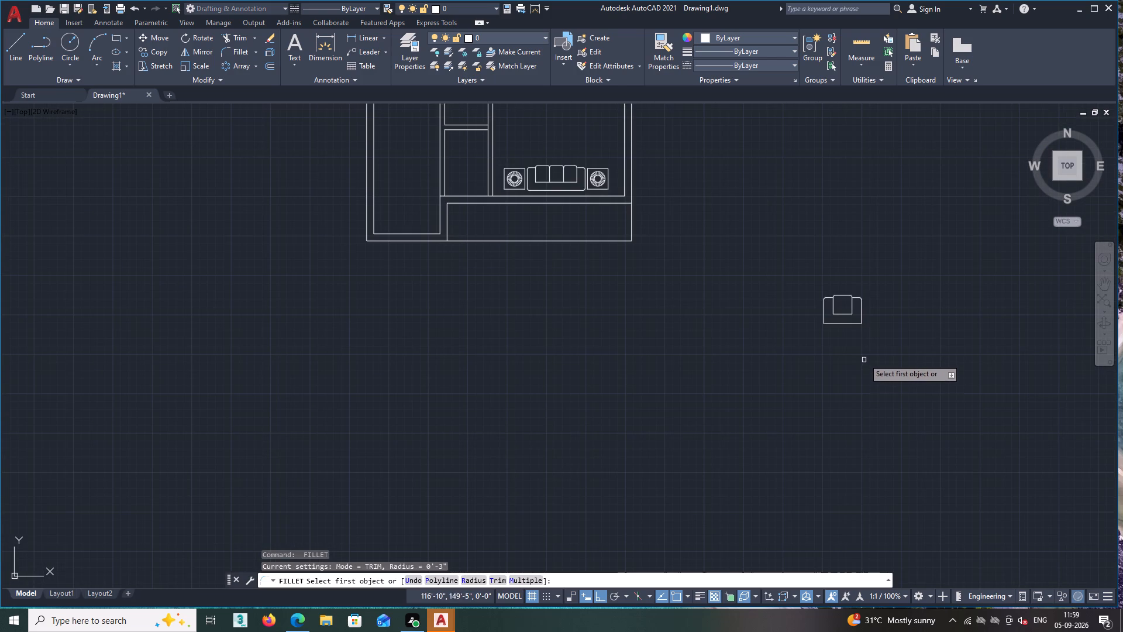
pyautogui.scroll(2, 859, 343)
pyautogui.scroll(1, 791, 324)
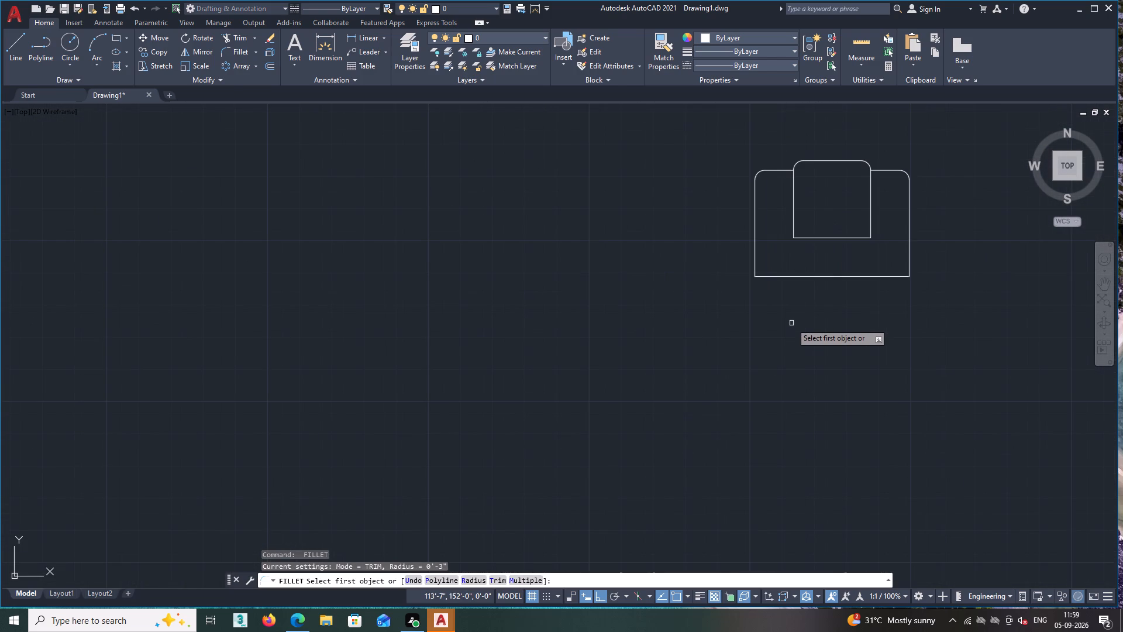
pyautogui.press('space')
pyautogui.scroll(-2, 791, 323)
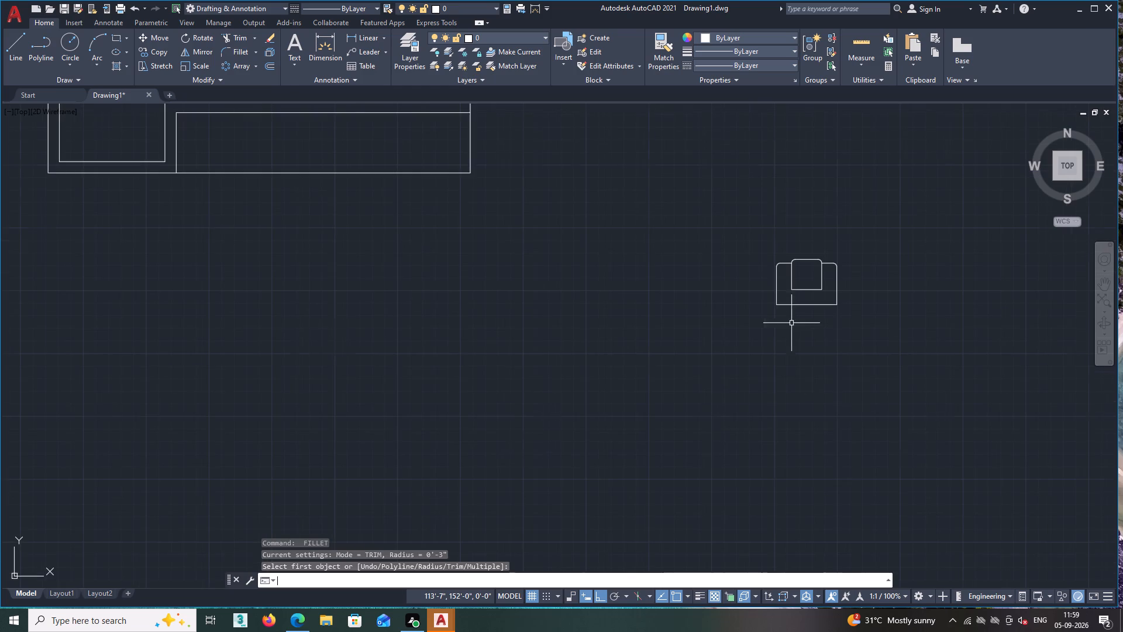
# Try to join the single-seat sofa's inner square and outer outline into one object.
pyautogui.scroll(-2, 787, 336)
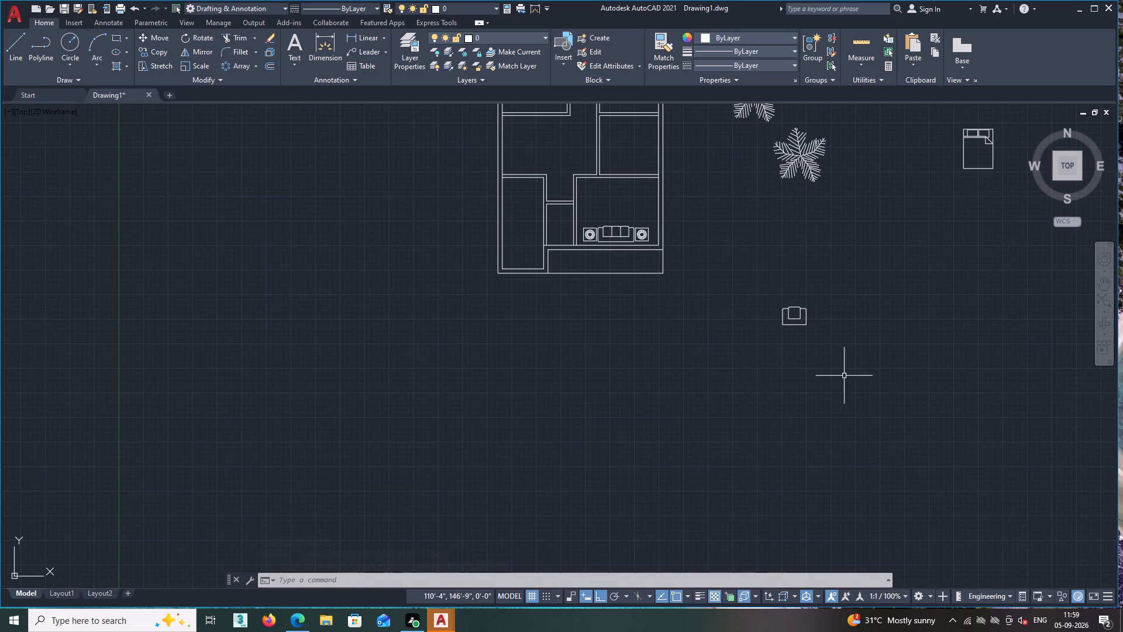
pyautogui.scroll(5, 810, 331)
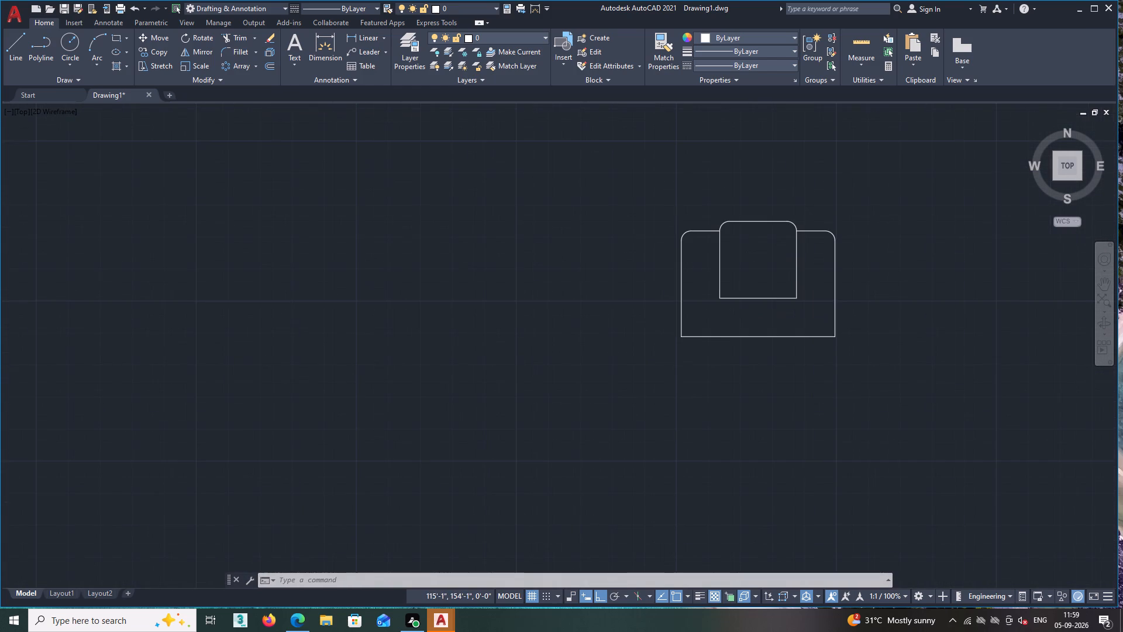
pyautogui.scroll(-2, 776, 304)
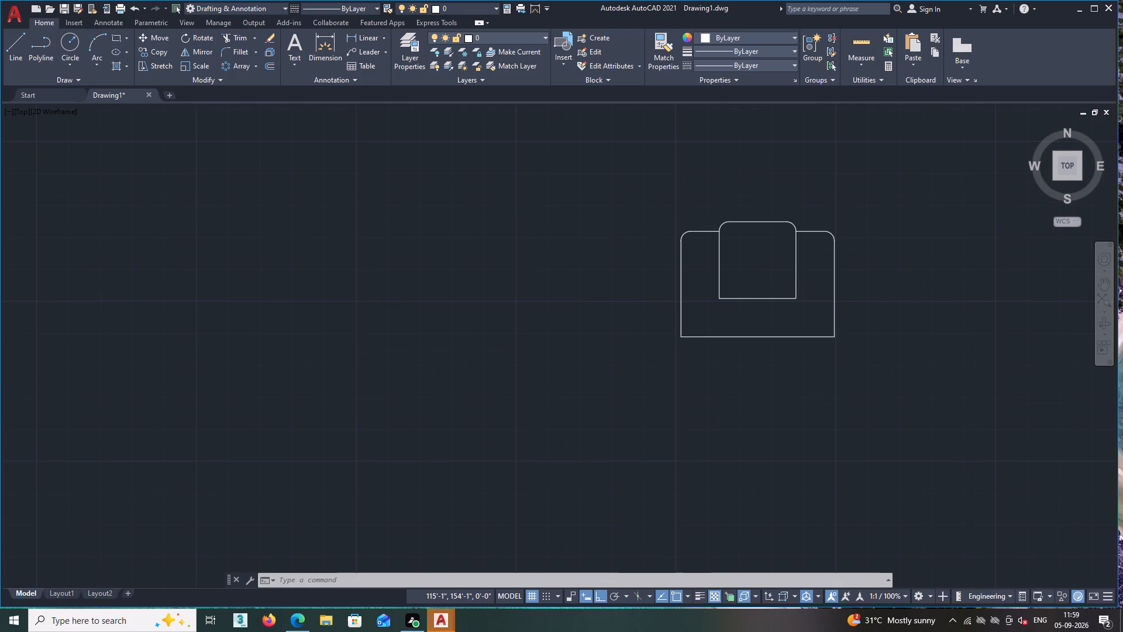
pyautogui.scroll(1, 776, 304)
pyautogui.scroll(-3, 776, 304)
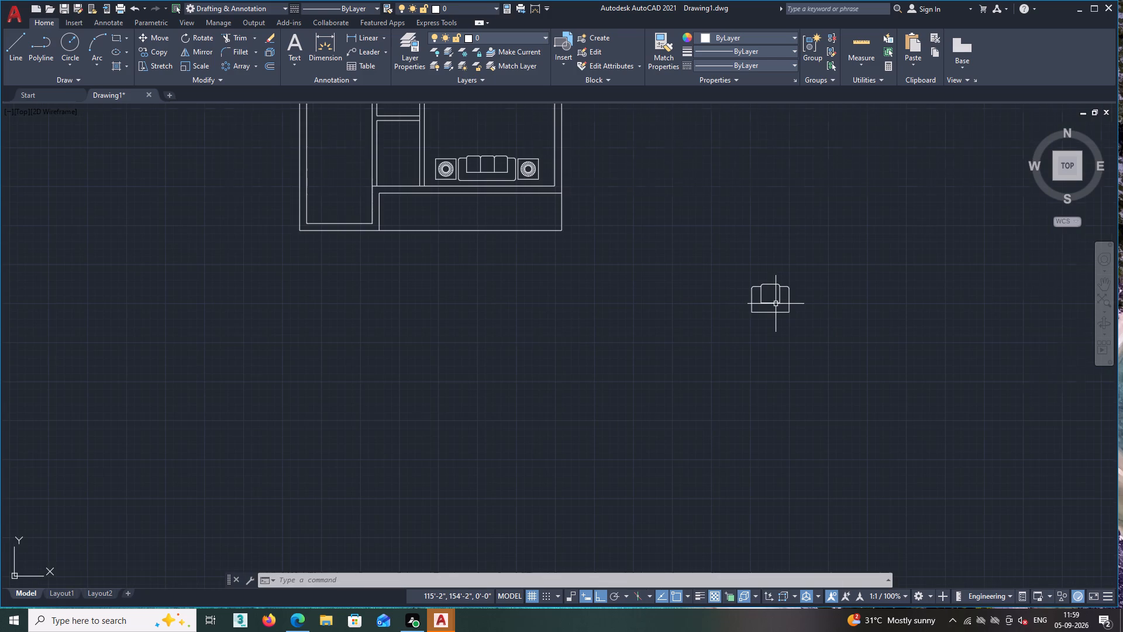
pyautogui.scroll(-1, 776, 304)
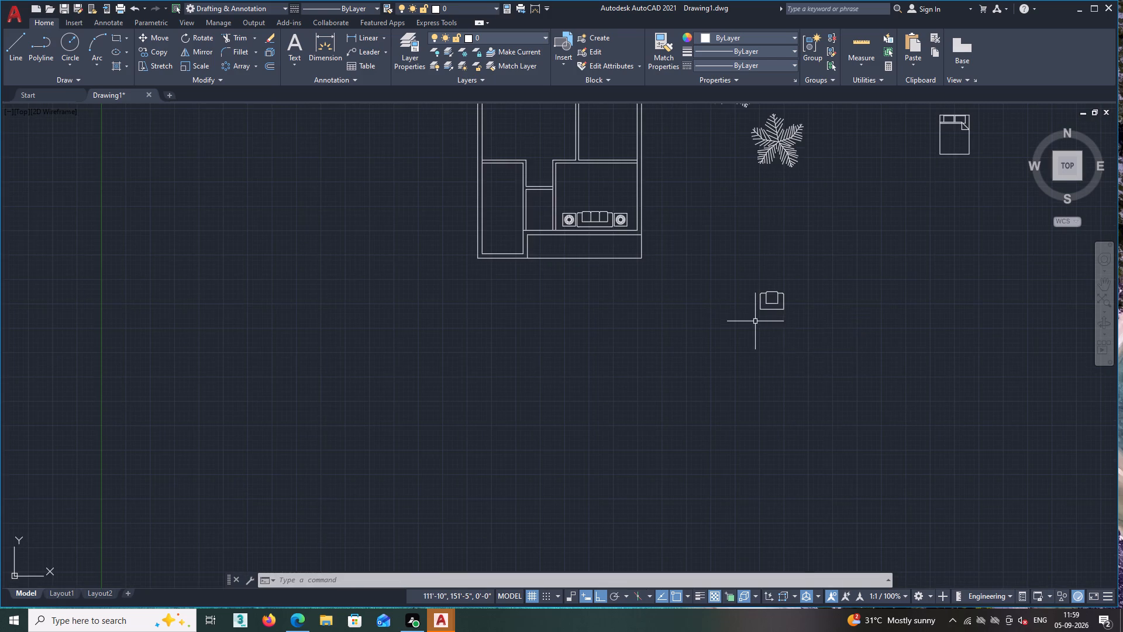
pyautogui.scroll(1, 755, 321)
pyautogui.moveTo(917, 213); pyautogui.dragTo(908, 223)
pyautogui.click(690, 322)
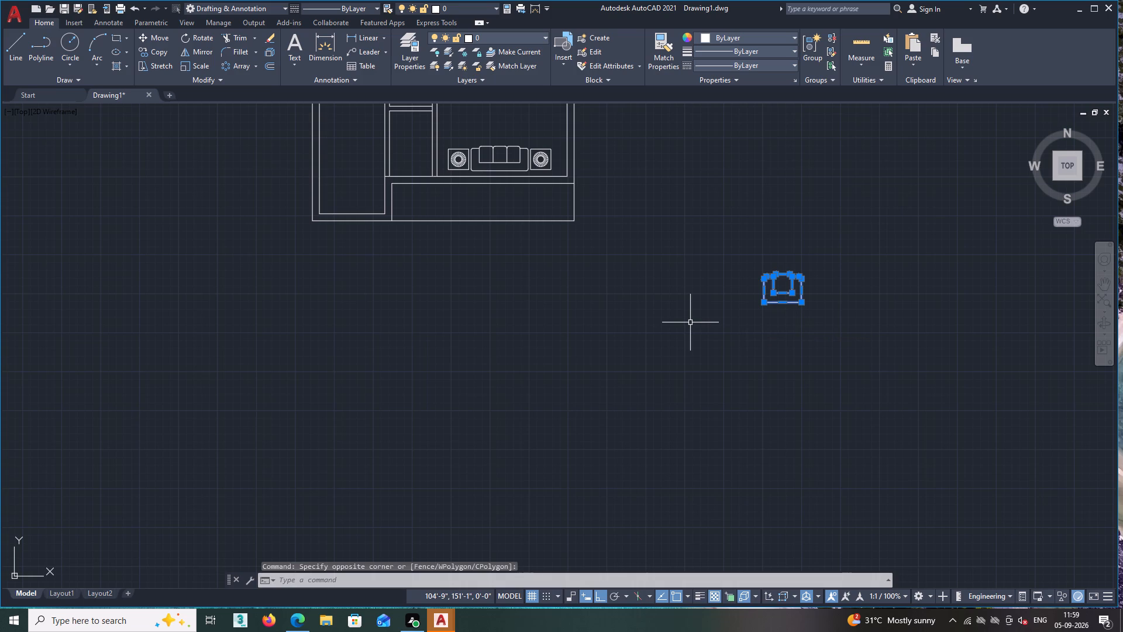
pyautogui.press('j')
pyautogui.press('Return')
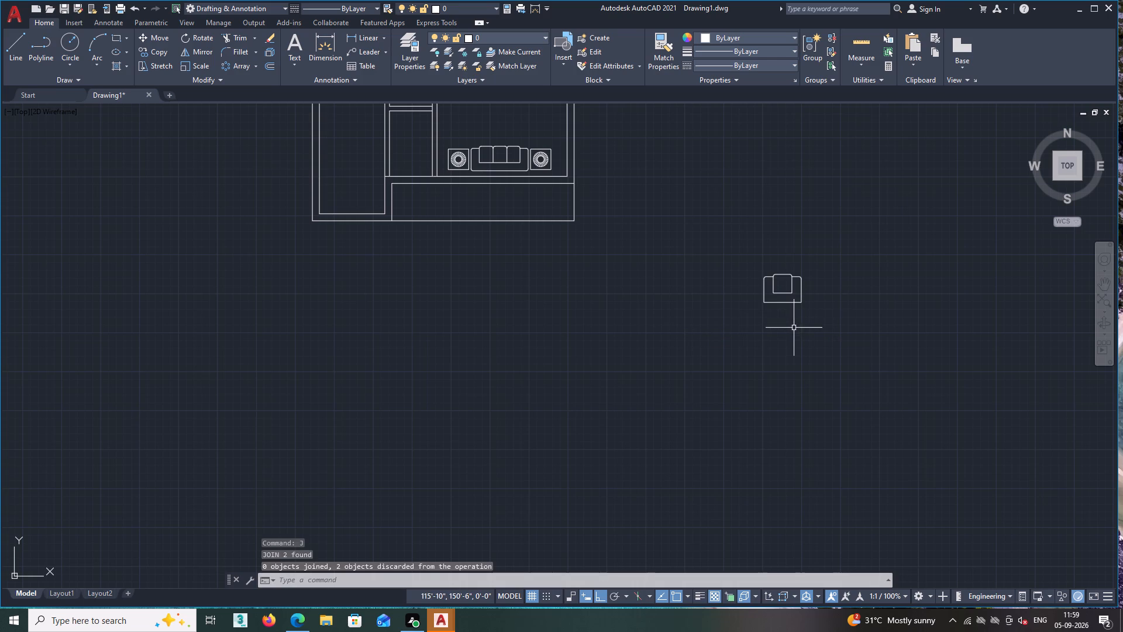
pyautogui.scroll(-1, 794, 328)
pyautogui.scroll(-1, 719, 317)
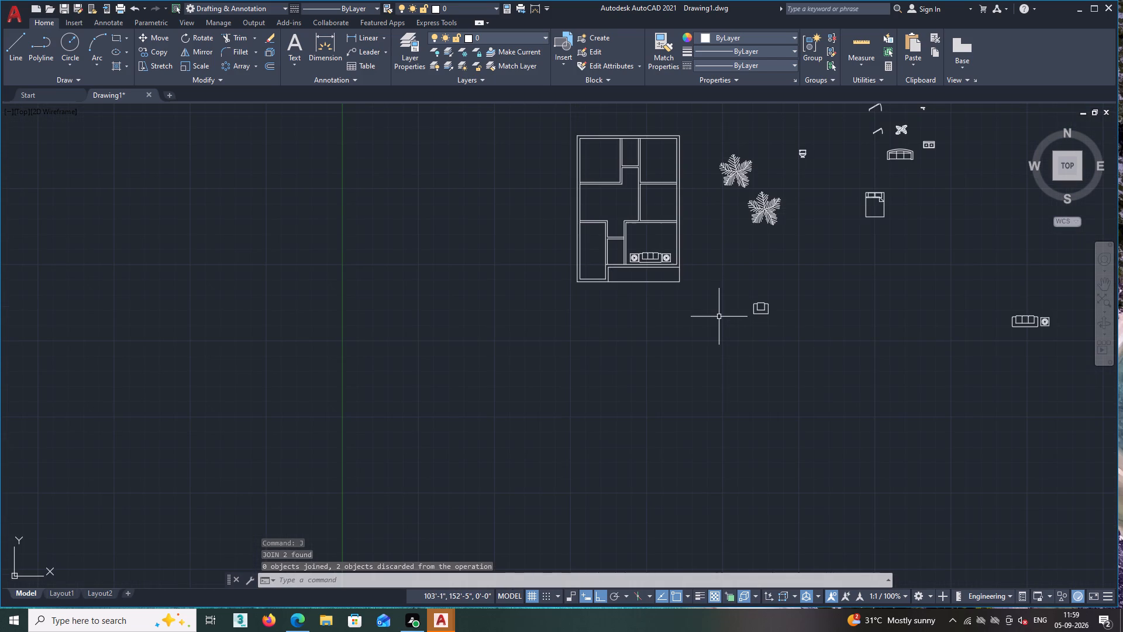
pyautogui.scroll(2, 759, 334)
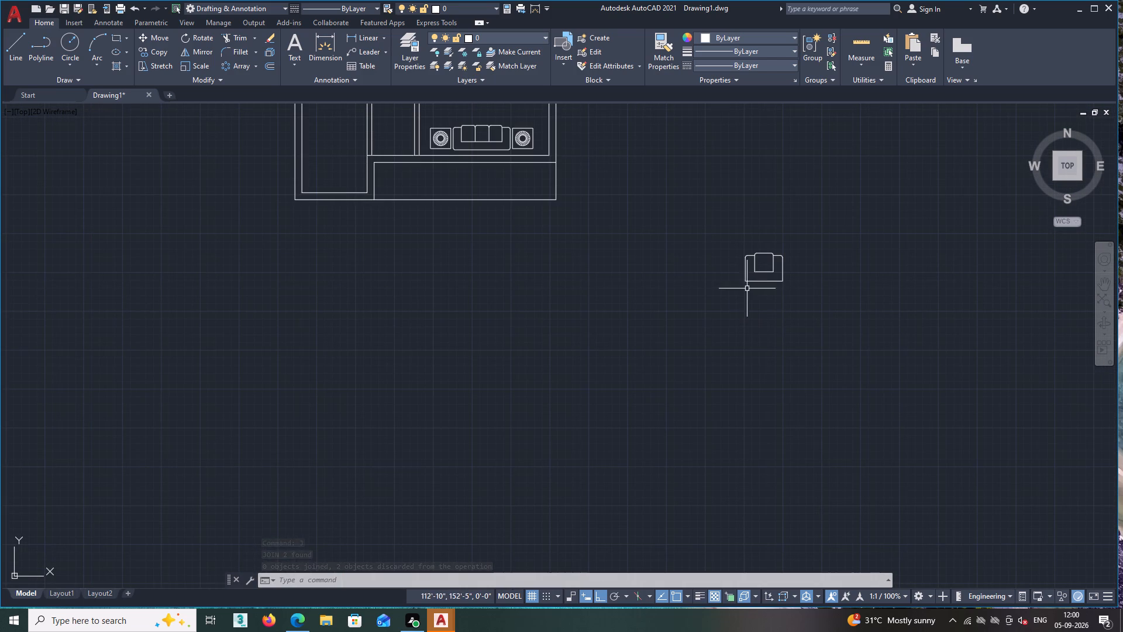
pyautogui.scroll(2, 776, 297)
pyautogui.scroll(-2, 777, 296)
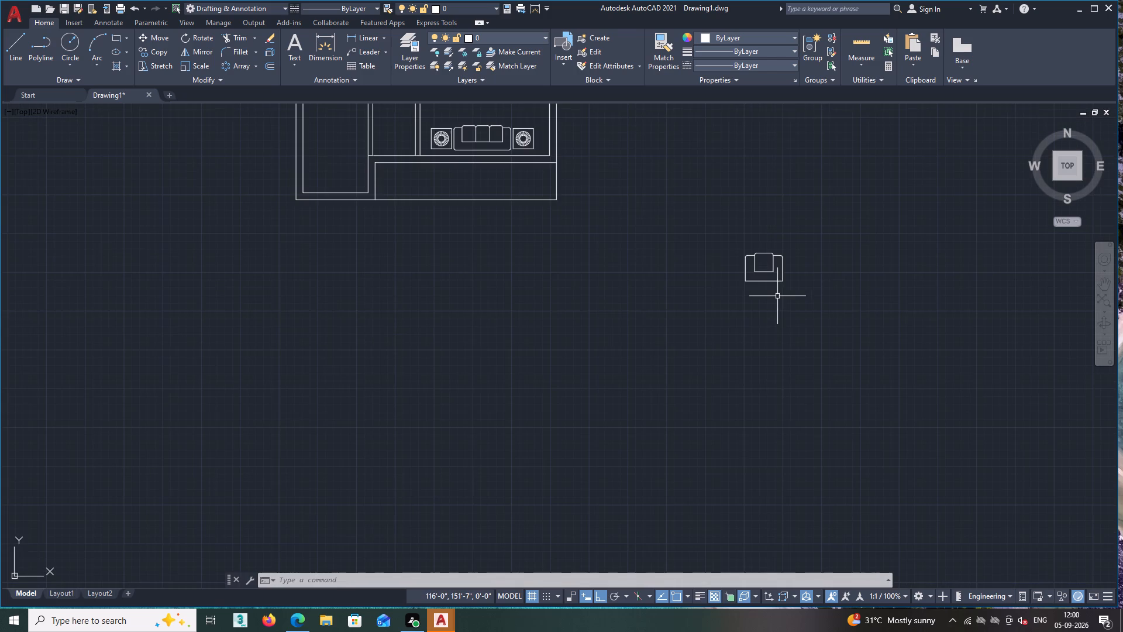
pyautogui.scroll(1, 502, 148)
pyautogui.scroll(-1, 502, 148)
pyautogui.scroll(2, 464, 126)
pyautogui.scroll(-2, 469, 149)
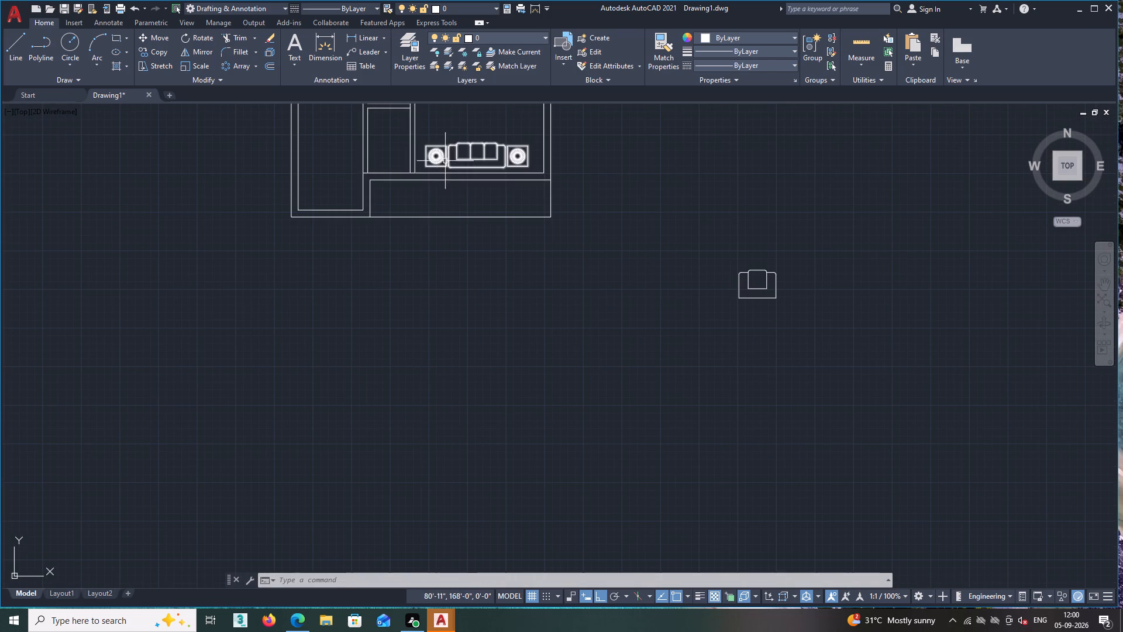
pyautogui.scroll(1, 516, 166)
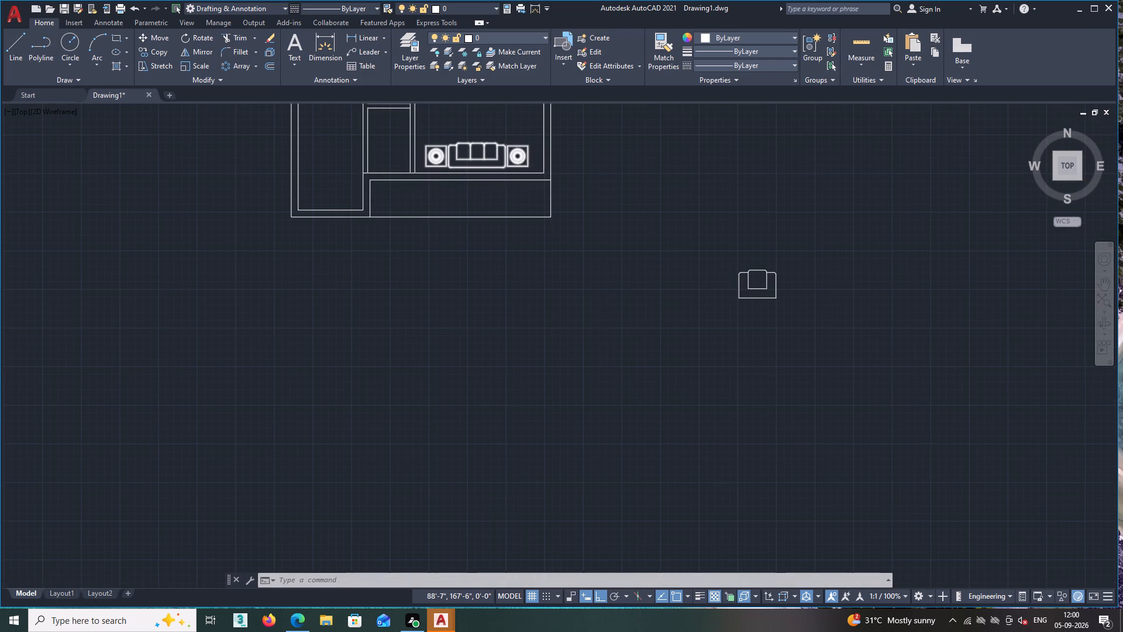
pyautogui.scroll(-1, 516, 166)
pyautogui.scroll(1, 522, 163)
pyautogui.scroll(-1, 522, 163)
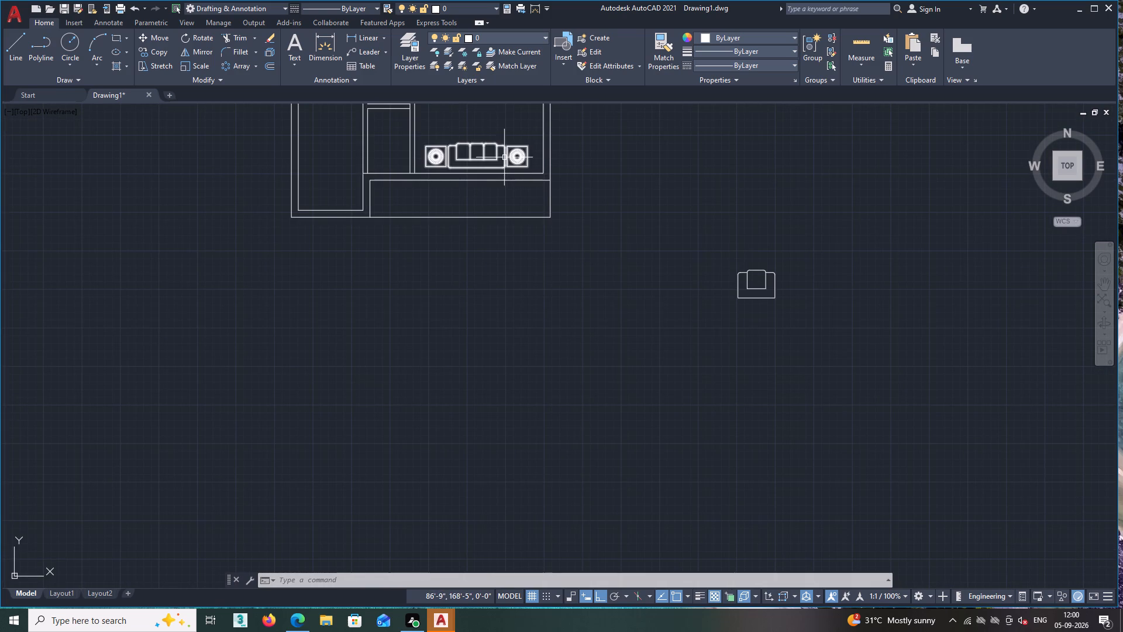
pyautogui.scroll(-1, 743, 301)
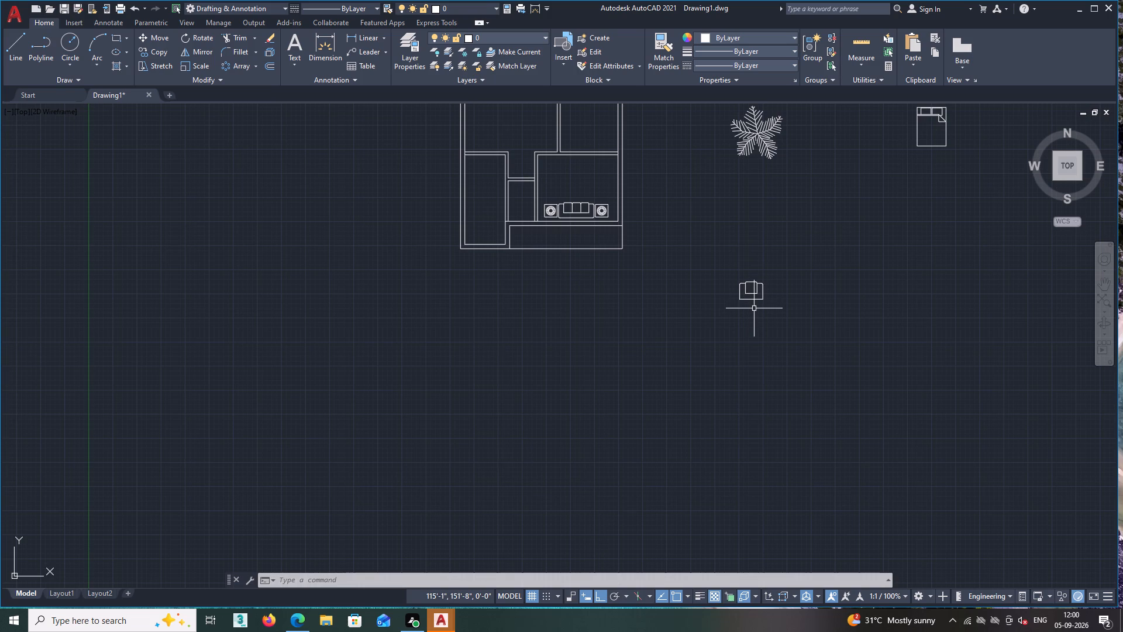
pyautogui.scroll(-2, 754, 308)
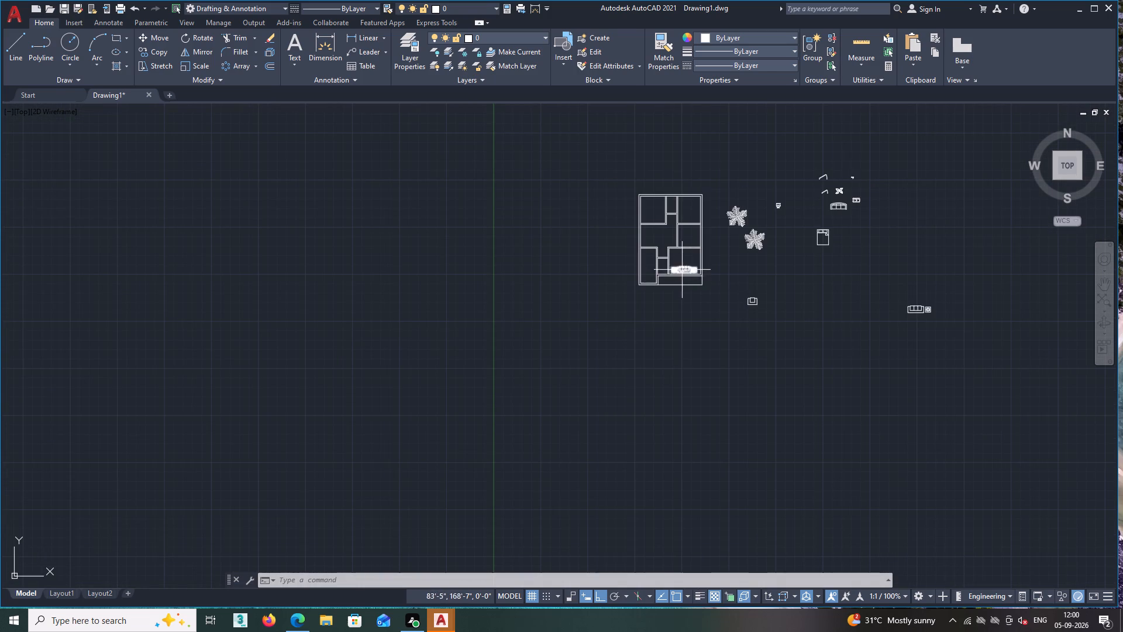
# Draw a table rectangle about 3'-8" by 2' in the room, just in front of the three-seat sofa's cushions.
pyautogui.scroll(4, 683, 267)
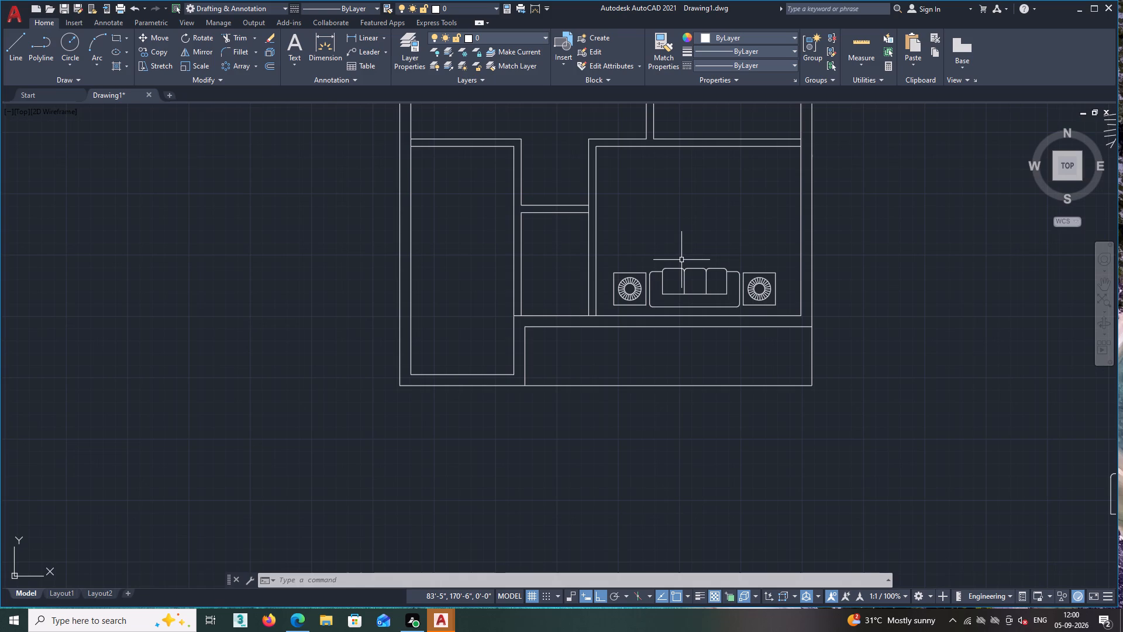
pyautogui.scroll(1, 692, 274)
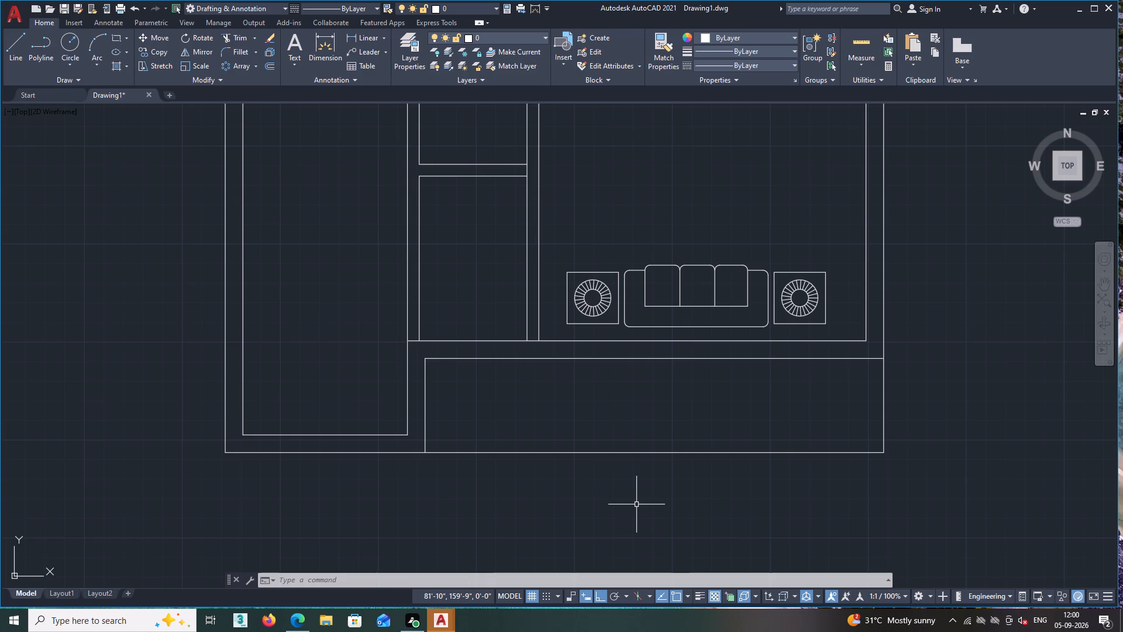
pyautogui.scroll(-1, 636, 504)
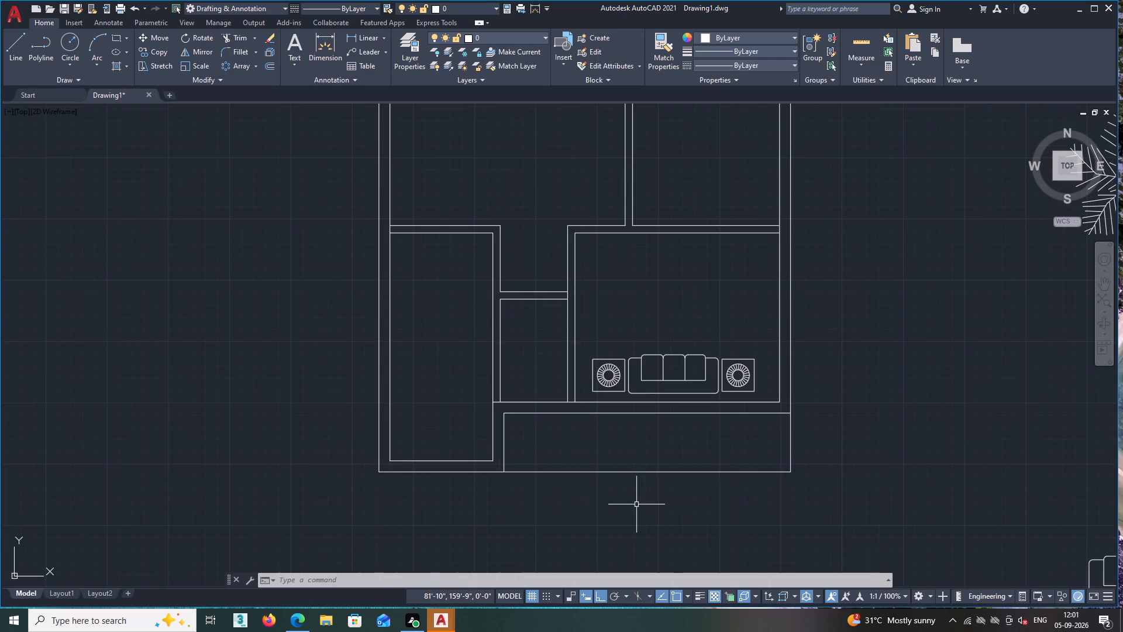
pyautogui.scroll(-1, 636, 504)
pyautogui.scroll(1, 670, 468)
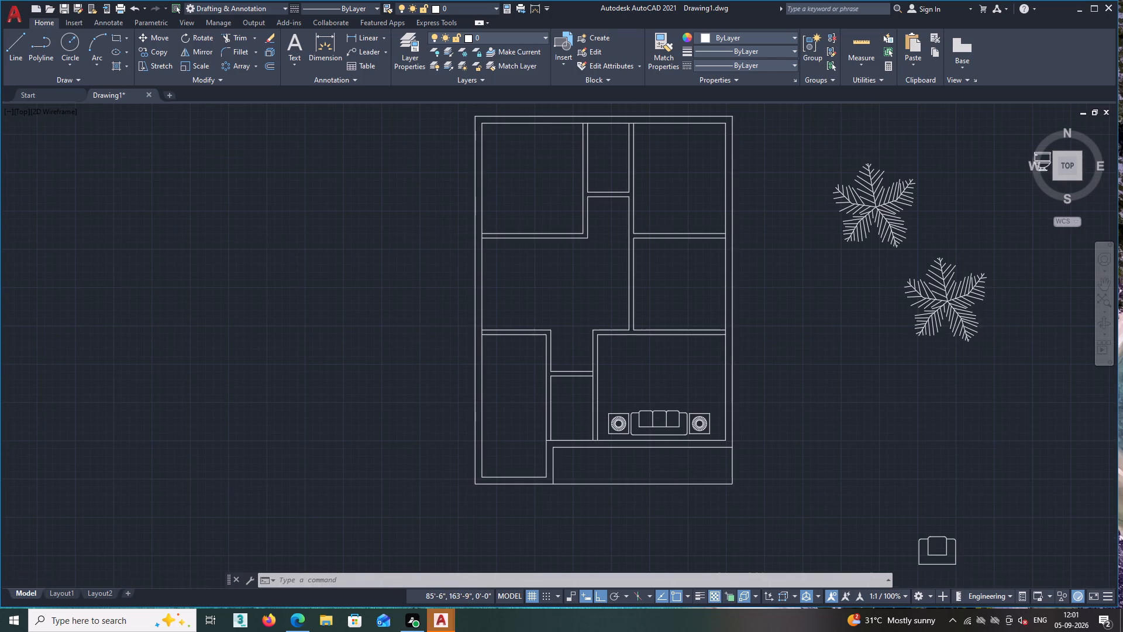
pyautogui.scroll(-1, 670, 468)
pyautogui.moveTo(674, 461); pyautogui.dragTo(623, 465, button='middle')
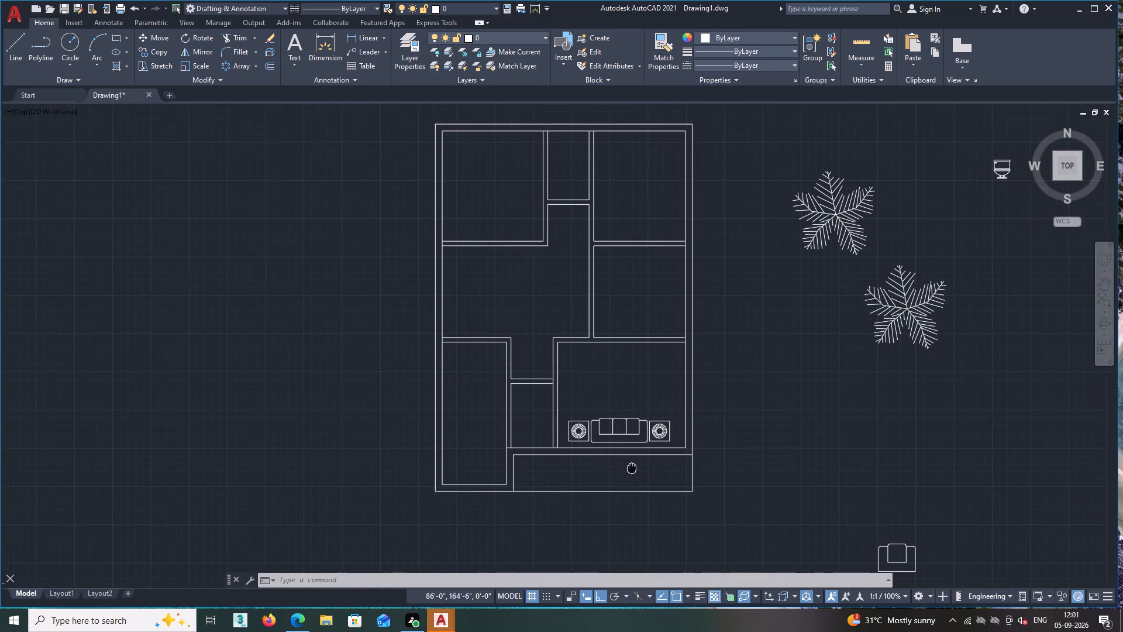
pyautogui.moveTo(623, 465); pyautogui.dragTo(561, 429, button='middle')
pyautogui.scroll(2, 552, 400)
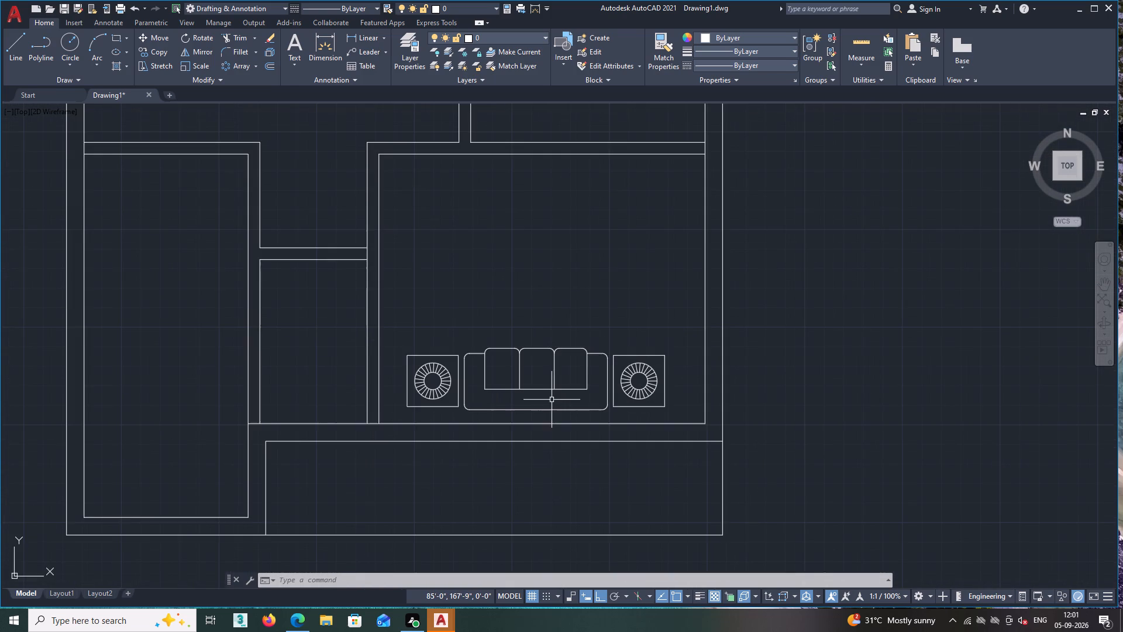
pyautogui.scroll(1, 552, 399)
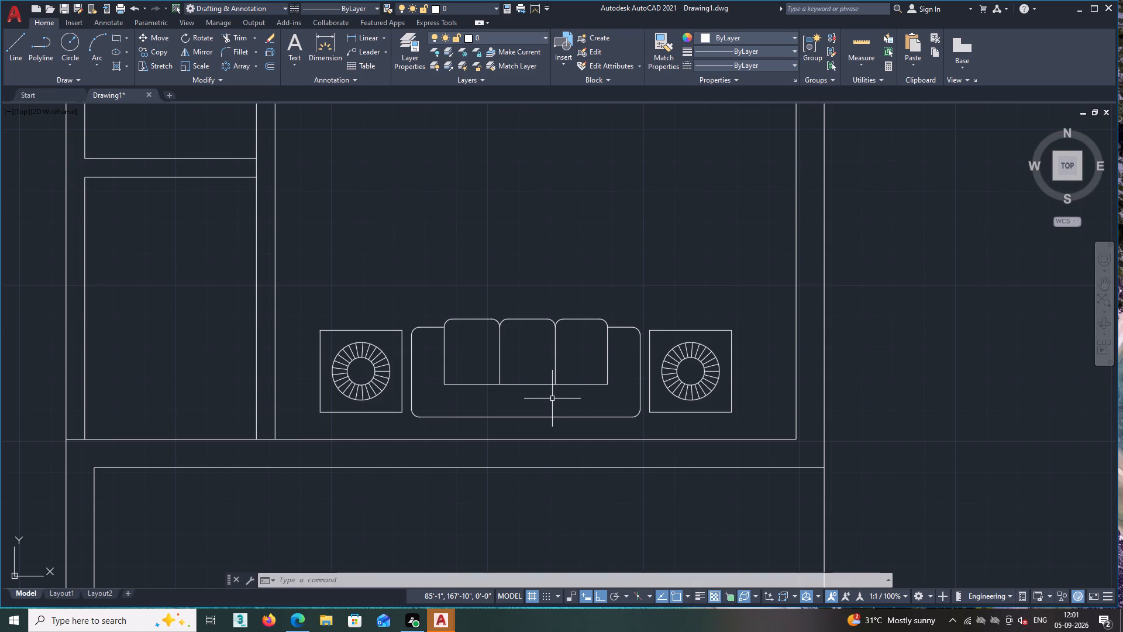
pyautogui.press('r')
pyautogui.press('e')
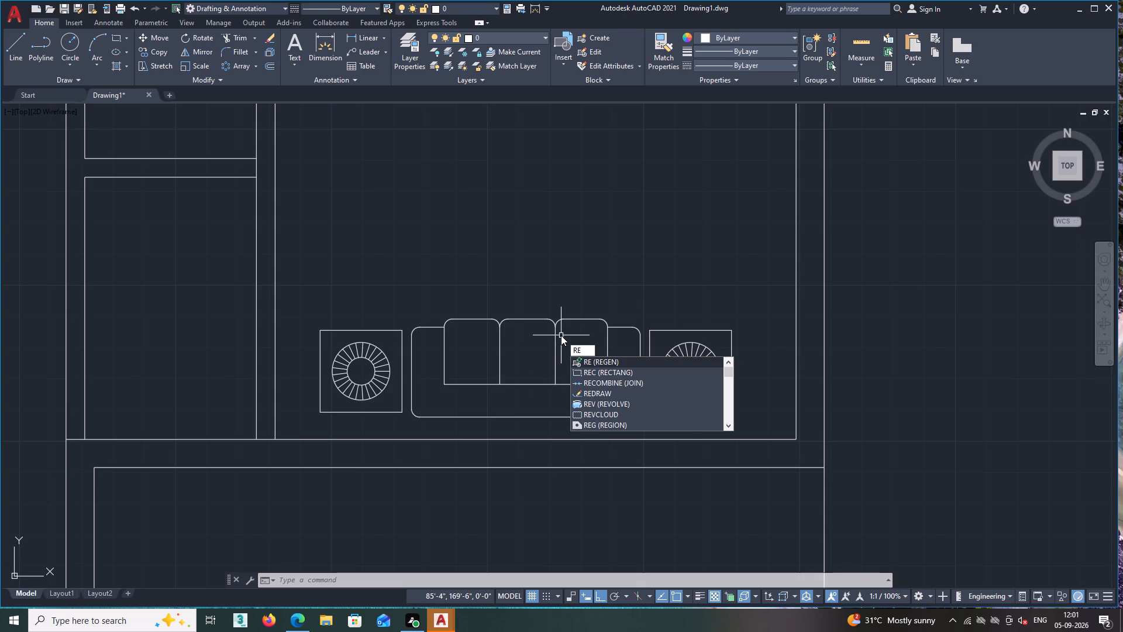
pyautogui.press('c')
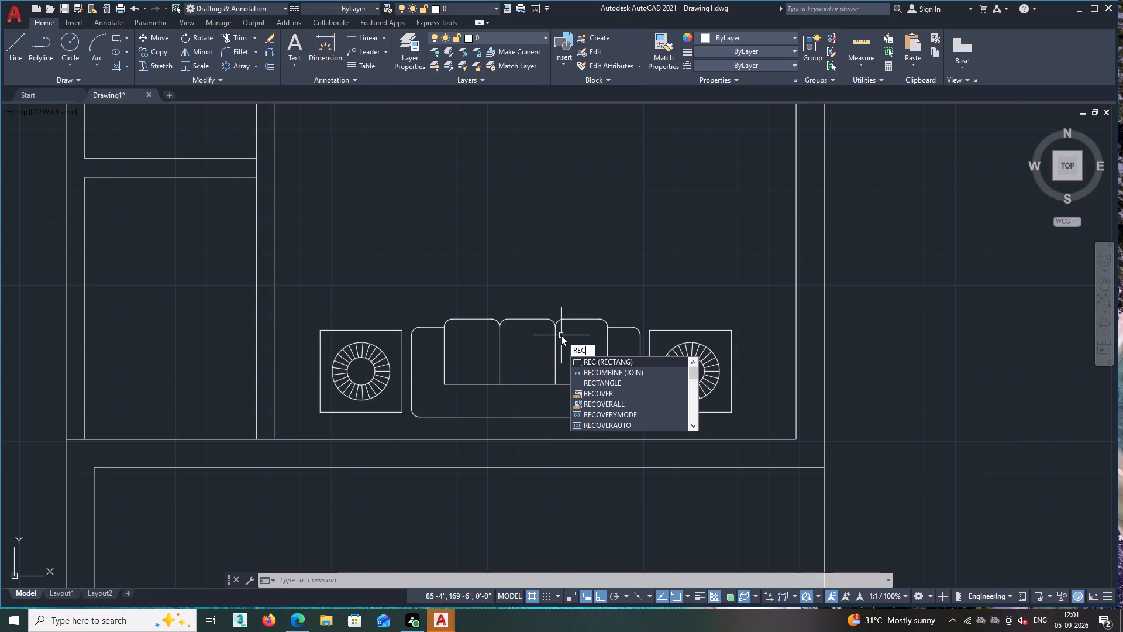
pyautogui.press('space')
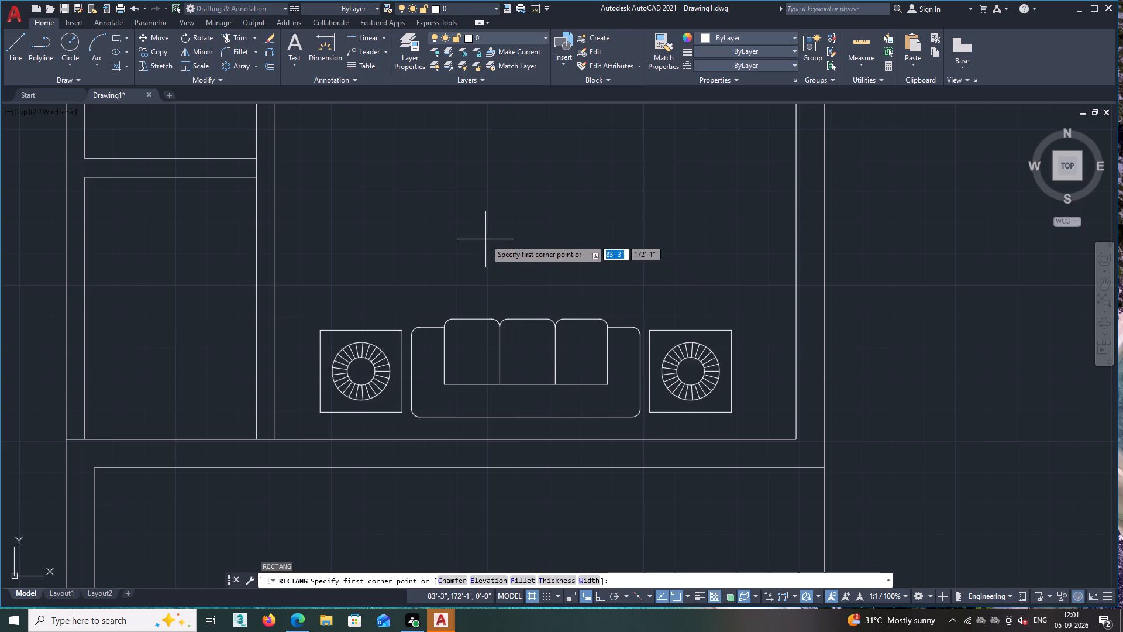
pyautogui.scroll(-2, 495, 240)
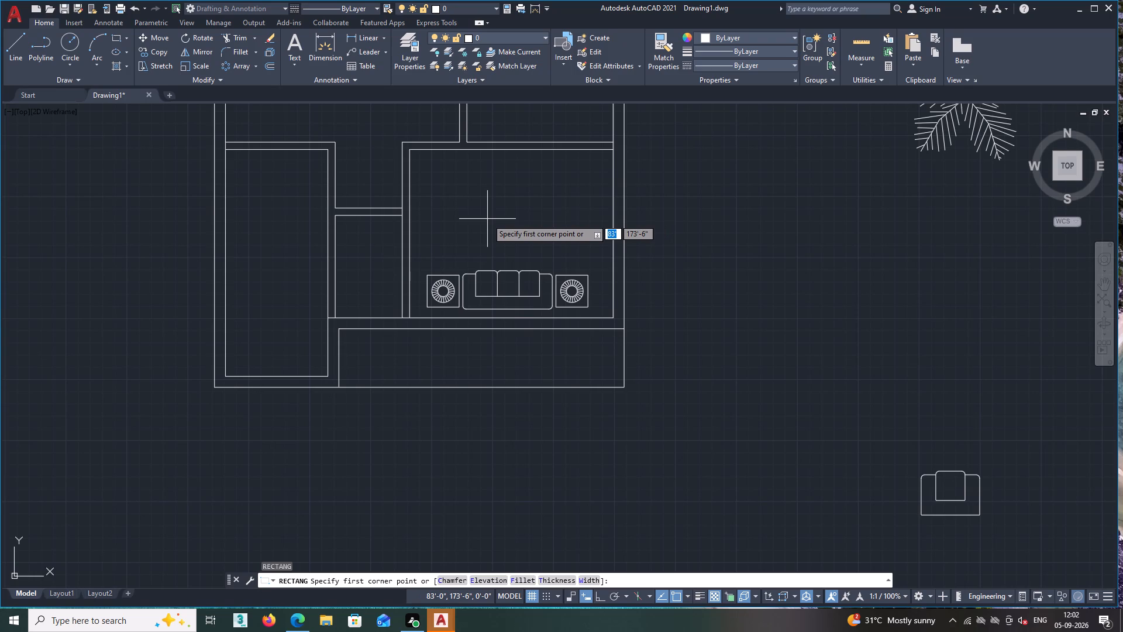
pyautogui.scroll(2, 483, 254)
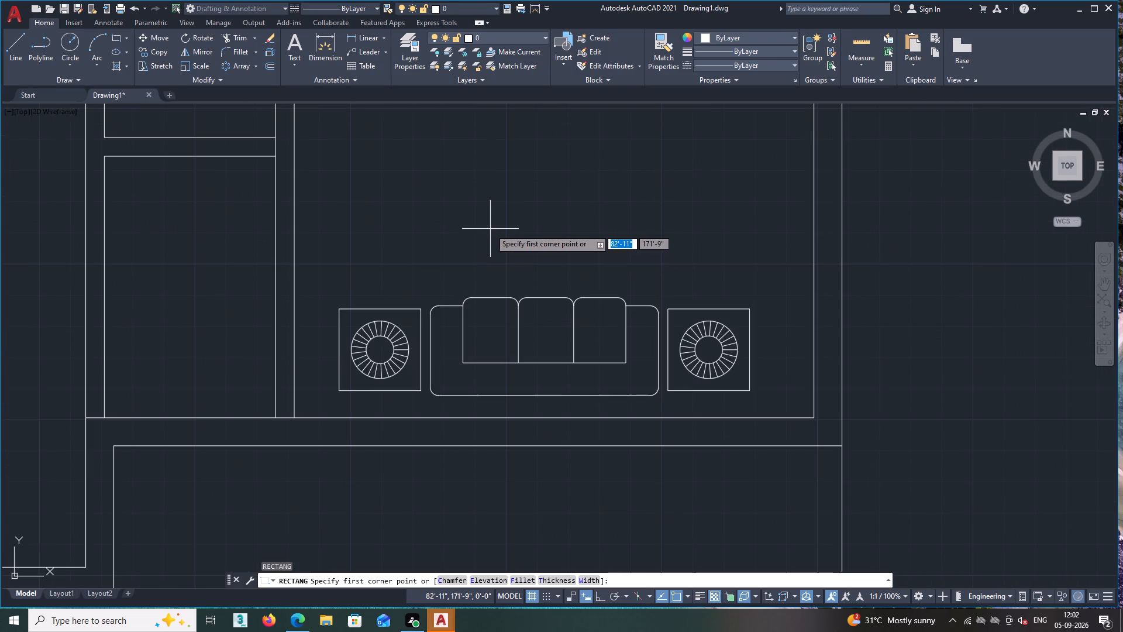
pyautogui.scroll(-1, 491, 236)
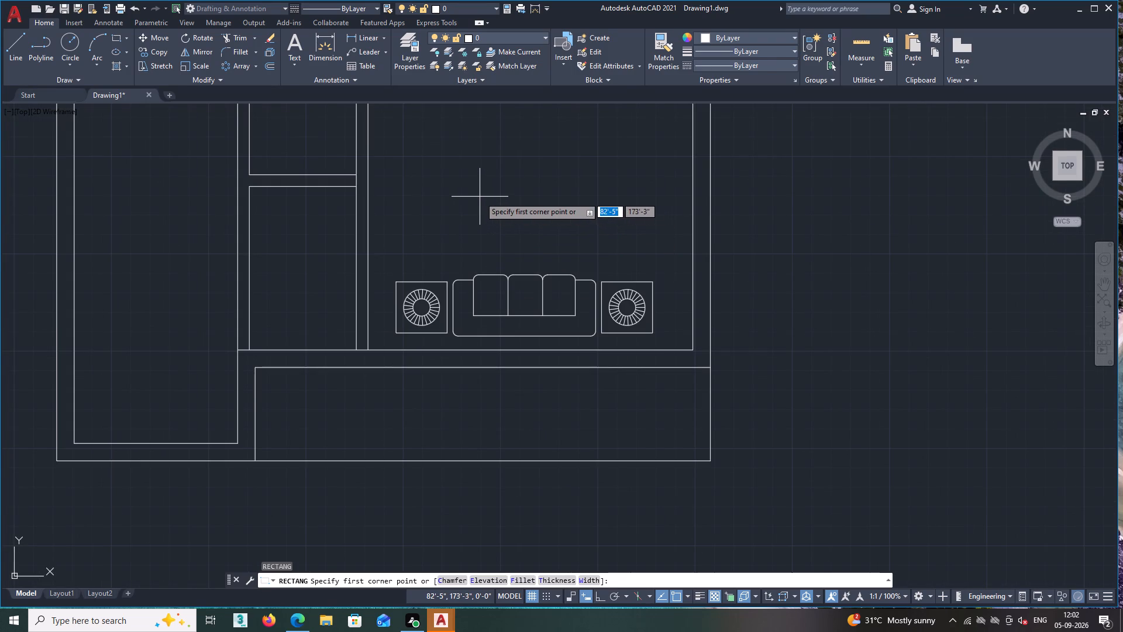
pyautogui.click(480, 195)
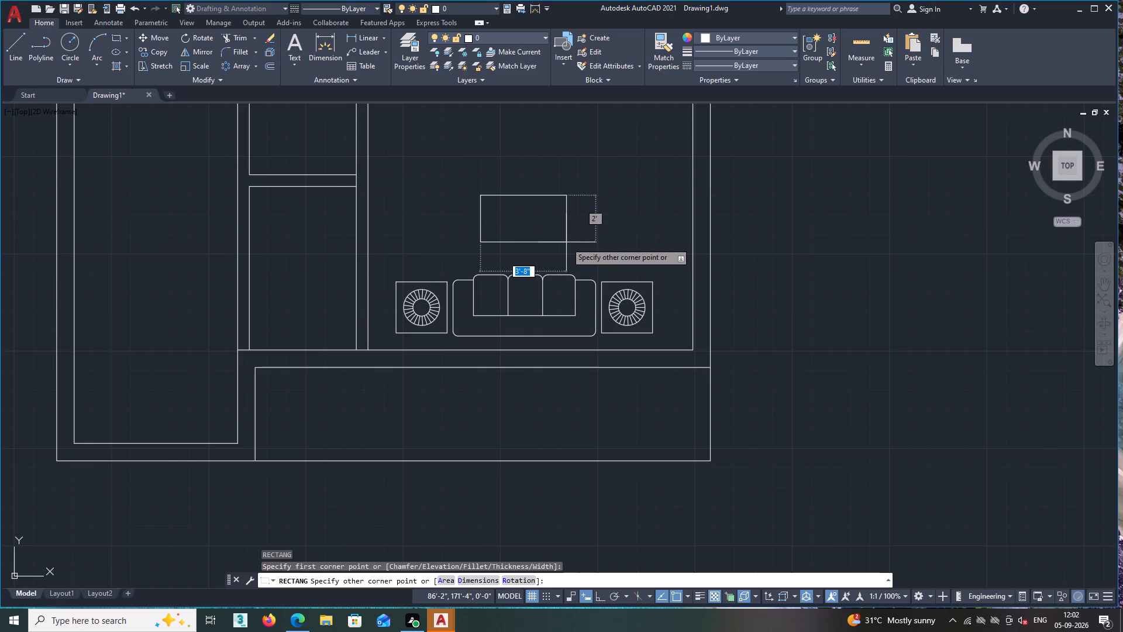
pyautogui.click(566, 242)
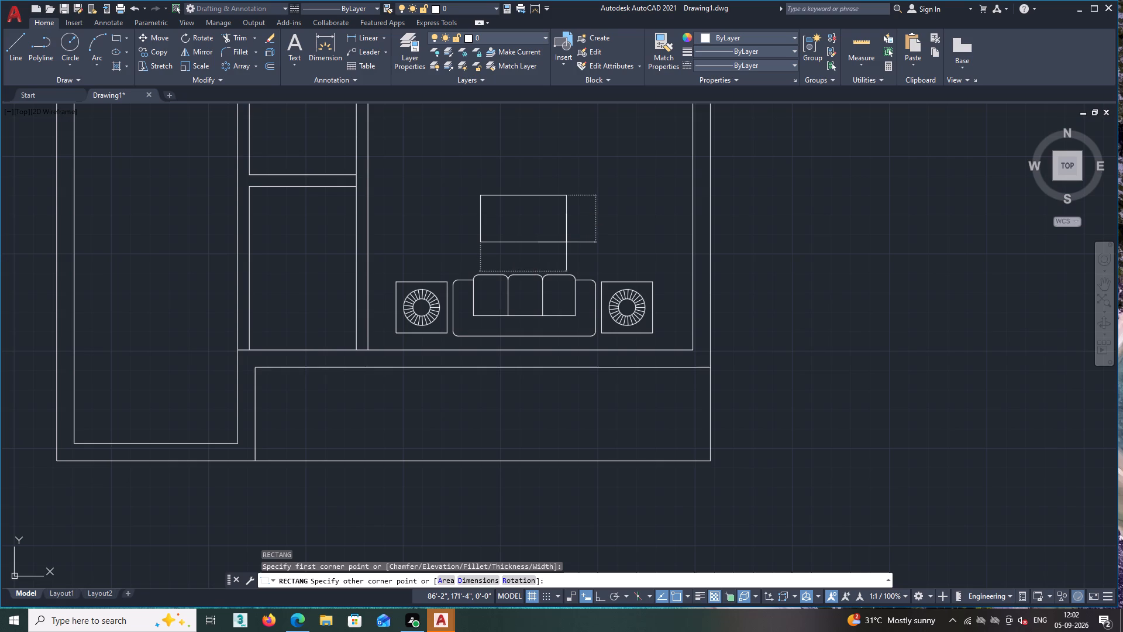
# Select the complete single-seat sofa outline outside the floor plan.
pyautogui.scroll(-2, 629, 276)
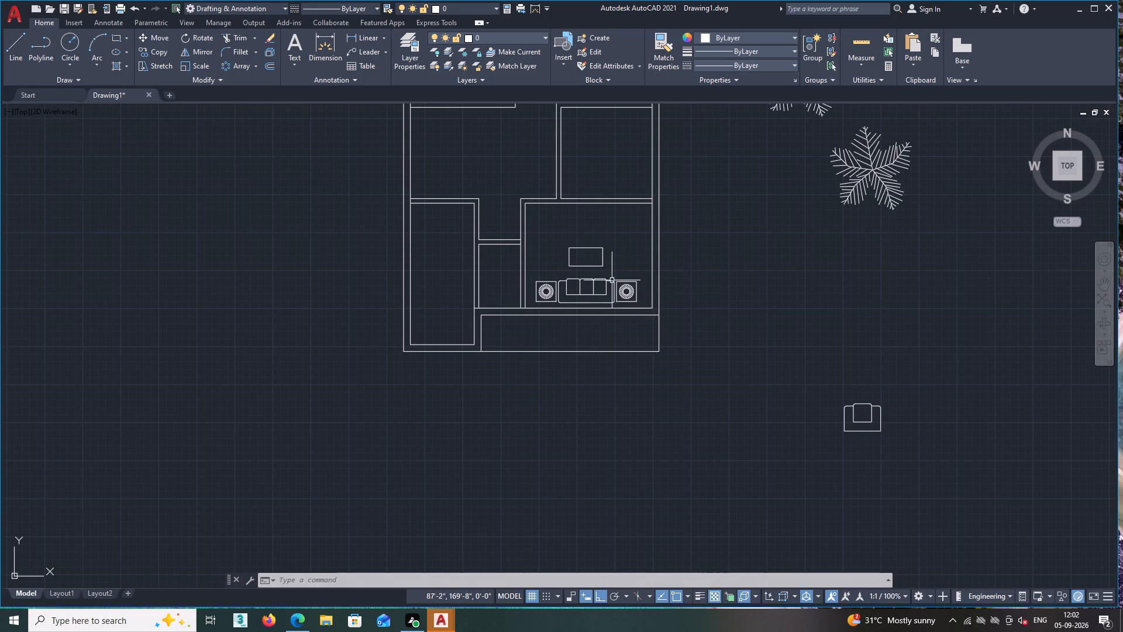
pyautogui.scroll(1, 612, 269)
pyautogui.scroll(-1, 897, 449)
pyautogui.moveTo(890, 458); pyautogui.dragTo(831, 401, button='middle')
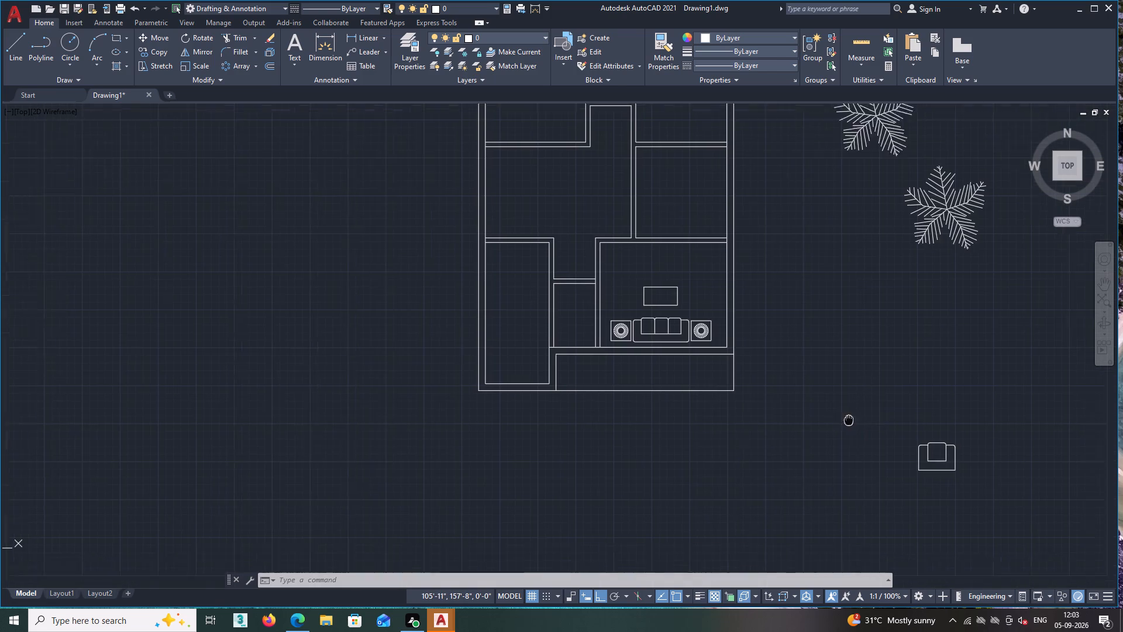
pyautogui.moveTo(831, 401); pyautogui.dragTo(801, 336, button='middle')
pyautogui.click(958, 326)
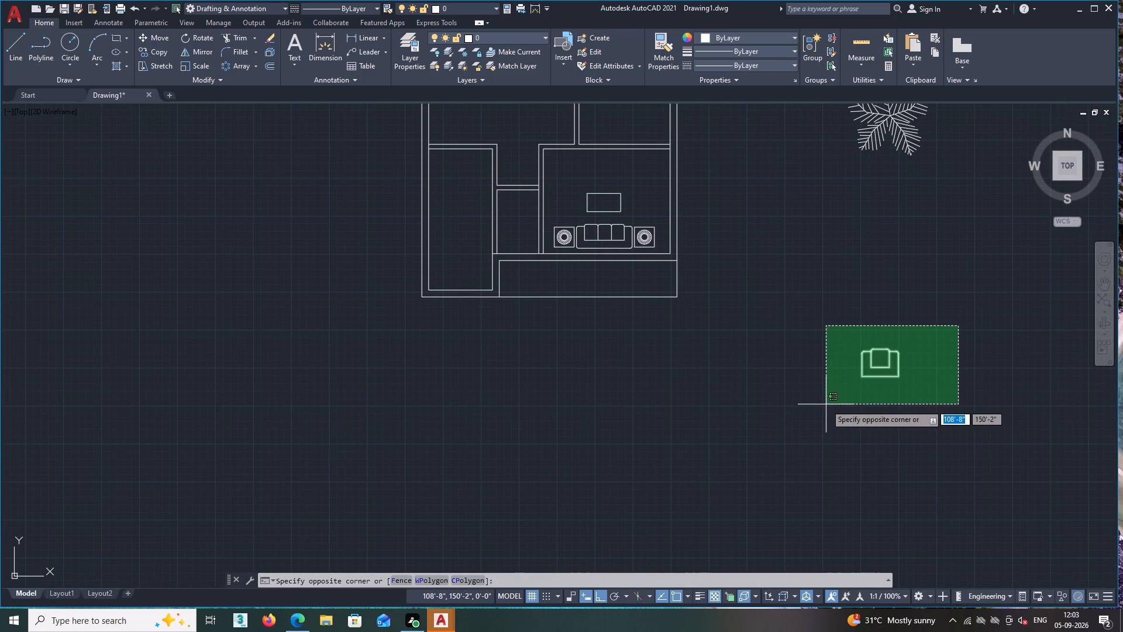
pyautogui.click(826, 404)
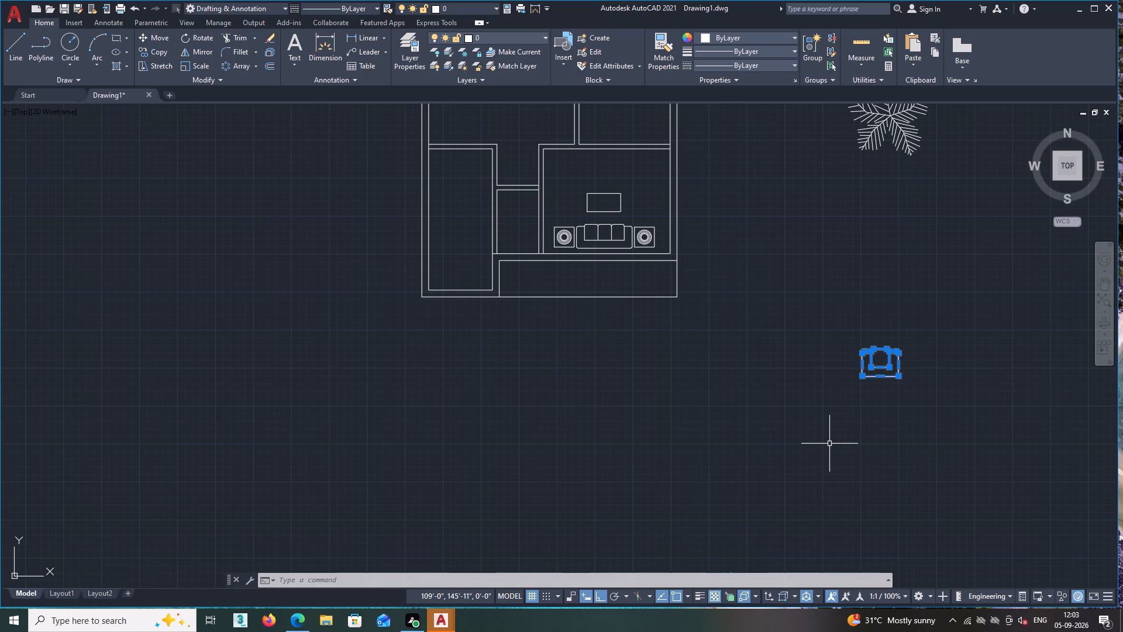
pyautogui.scroll(2, 915, 403)
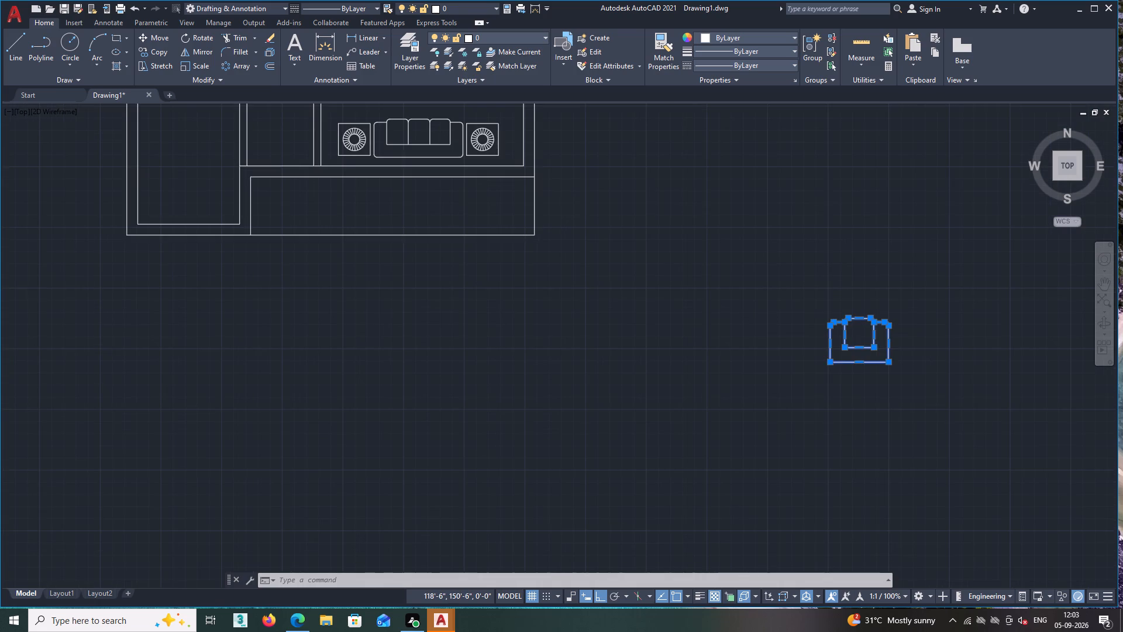
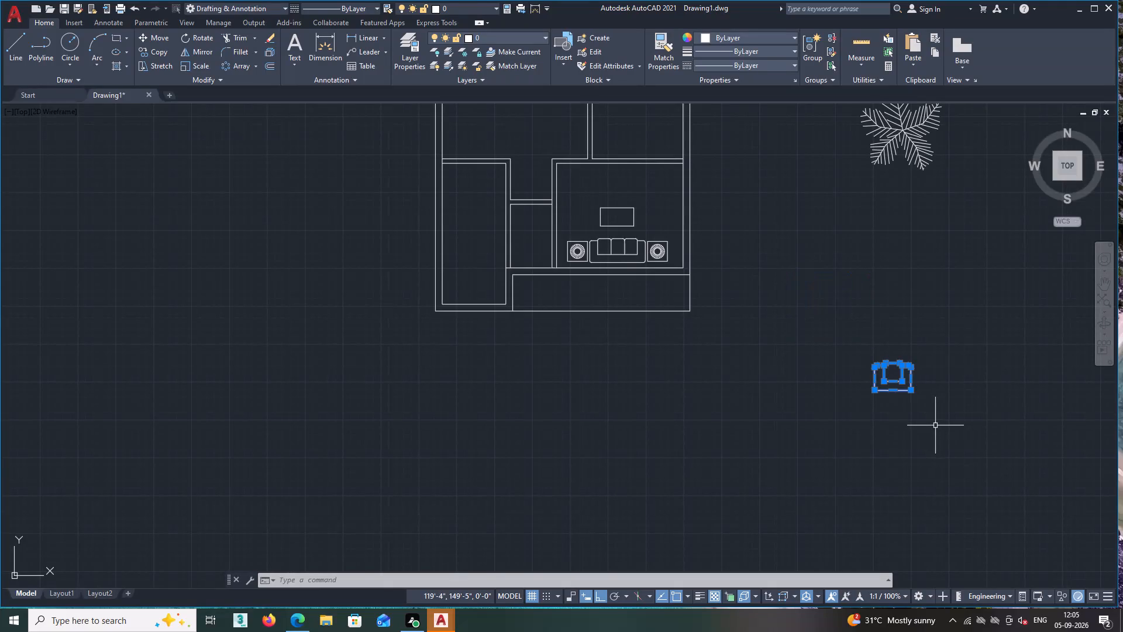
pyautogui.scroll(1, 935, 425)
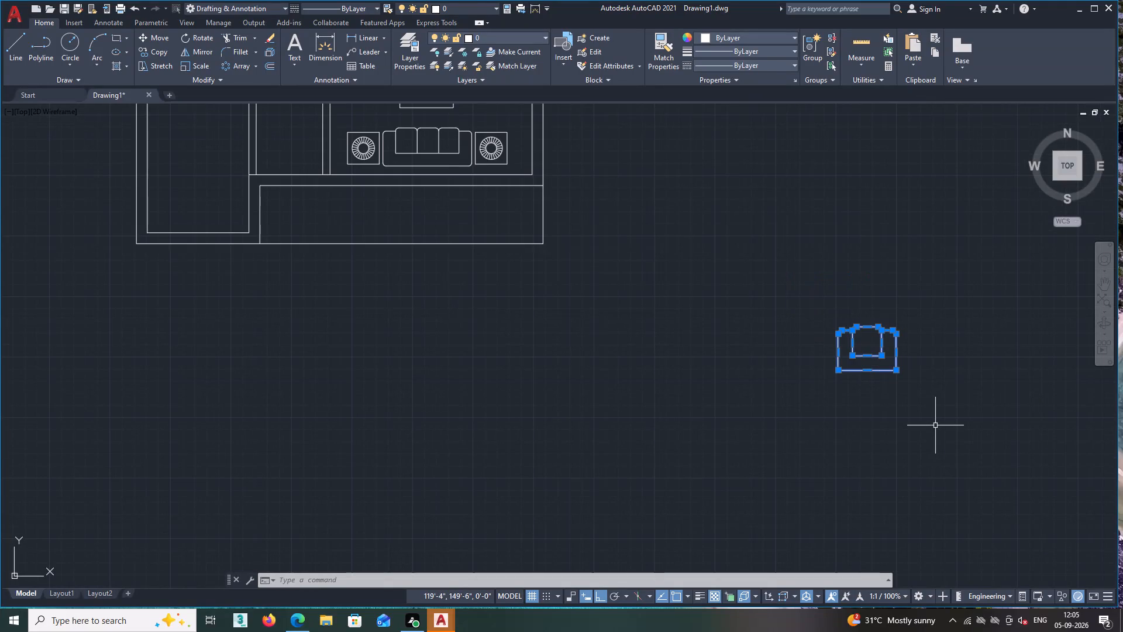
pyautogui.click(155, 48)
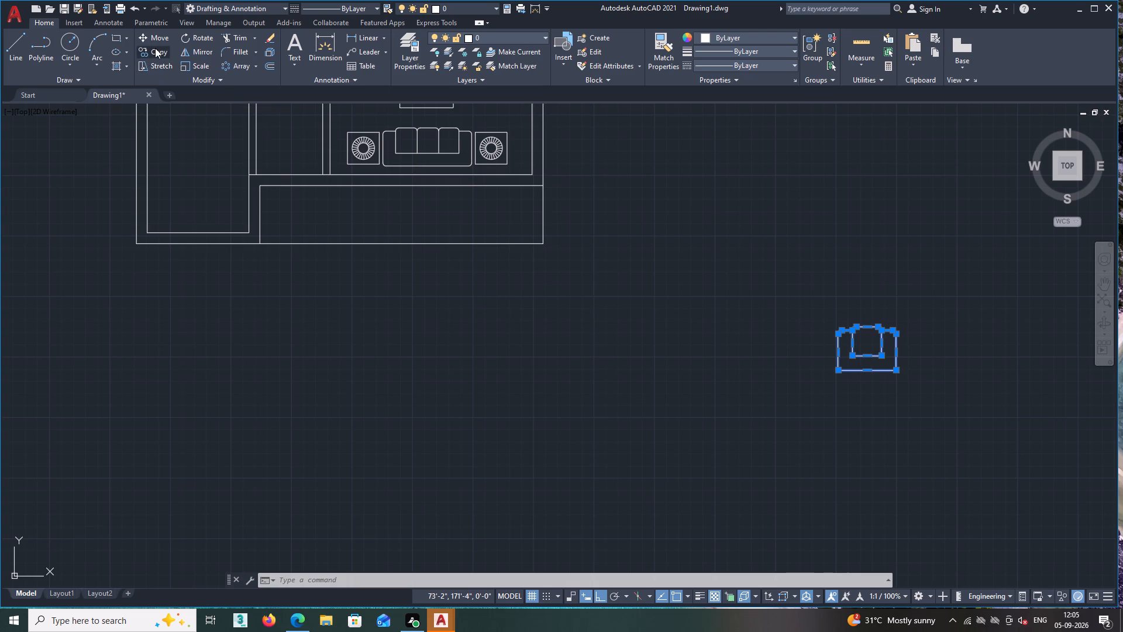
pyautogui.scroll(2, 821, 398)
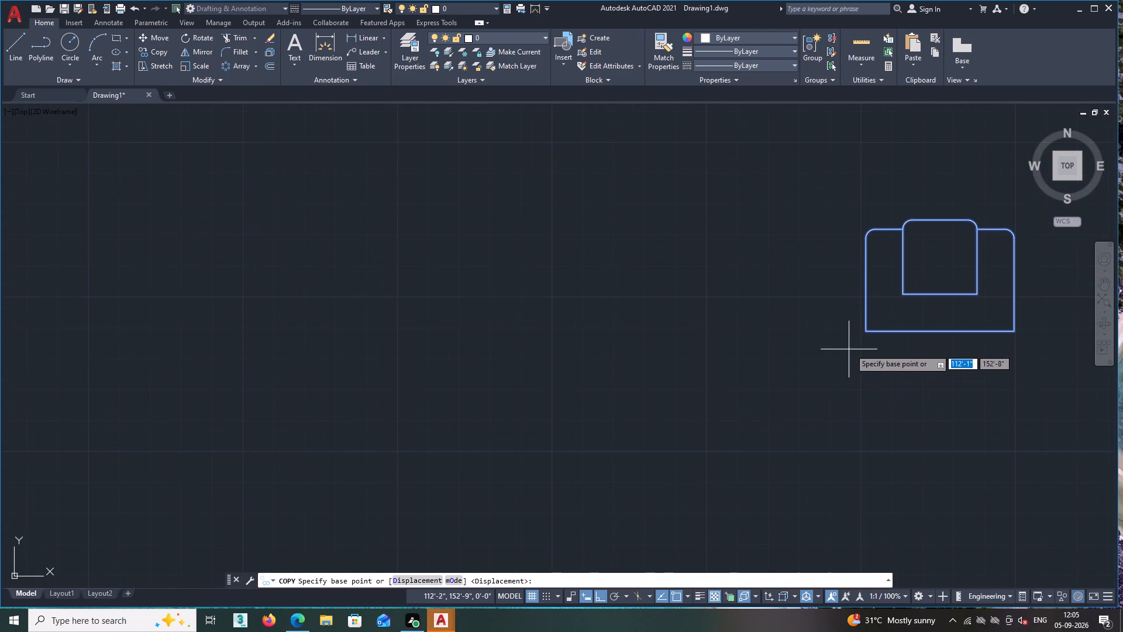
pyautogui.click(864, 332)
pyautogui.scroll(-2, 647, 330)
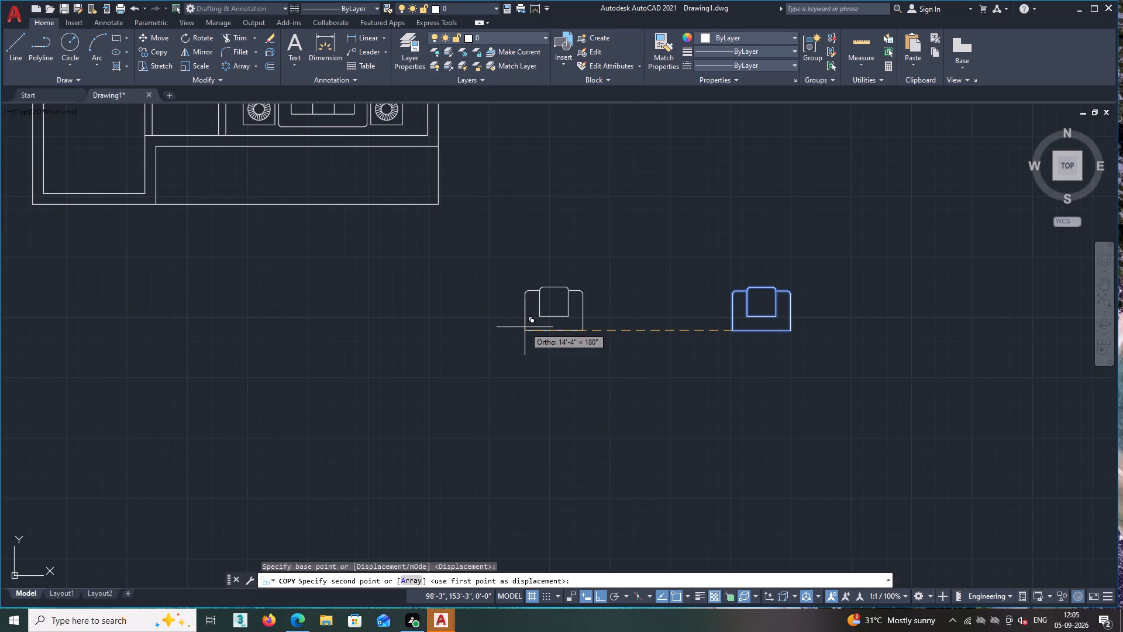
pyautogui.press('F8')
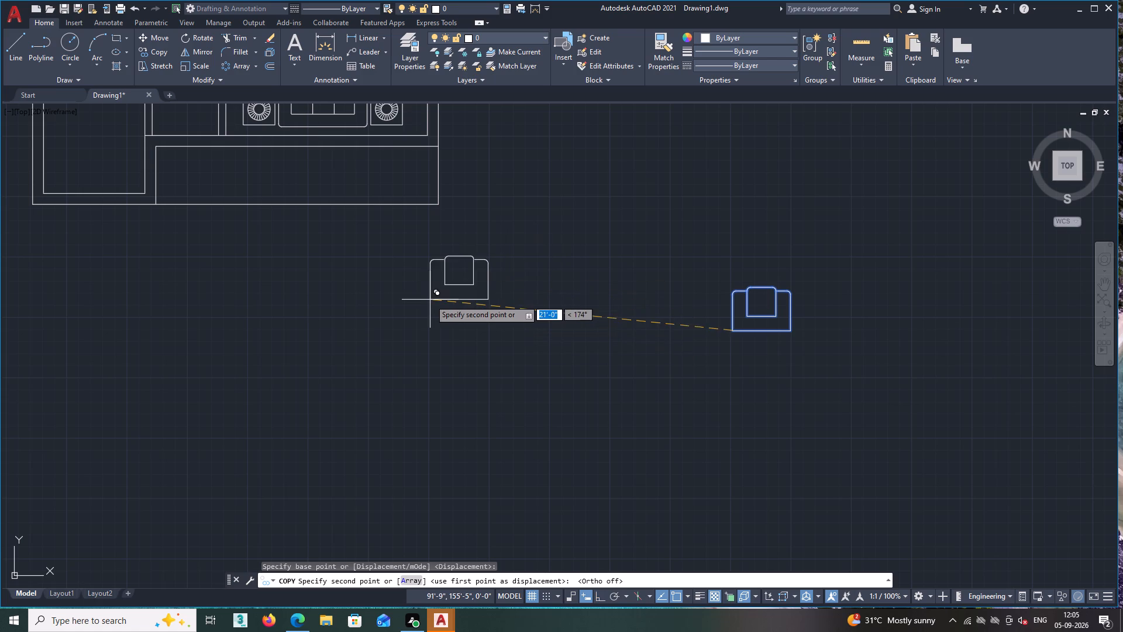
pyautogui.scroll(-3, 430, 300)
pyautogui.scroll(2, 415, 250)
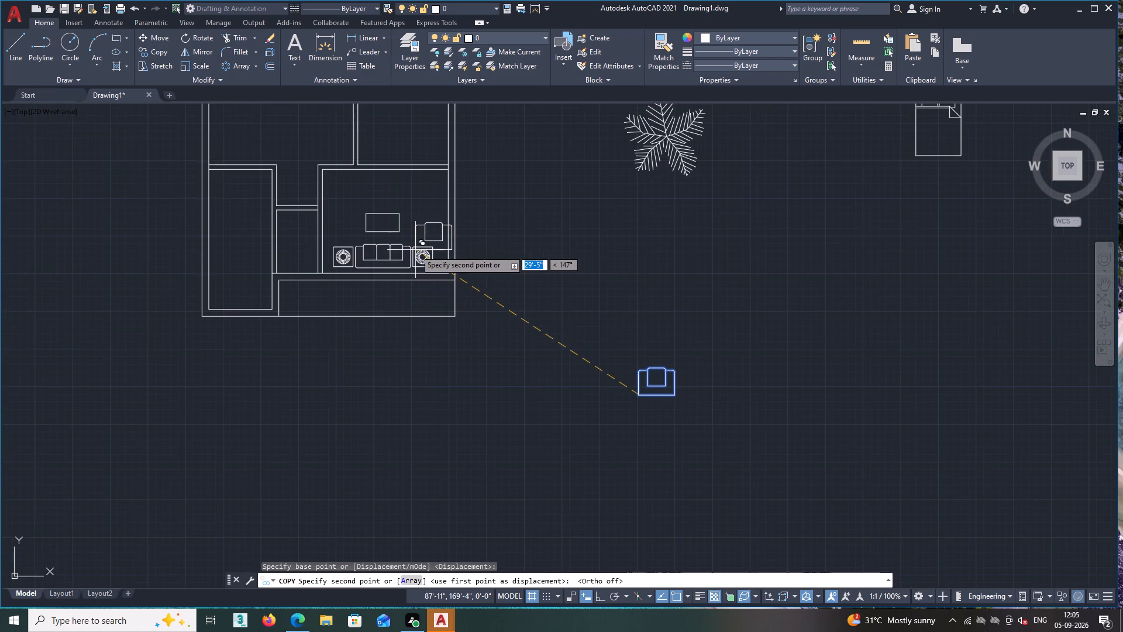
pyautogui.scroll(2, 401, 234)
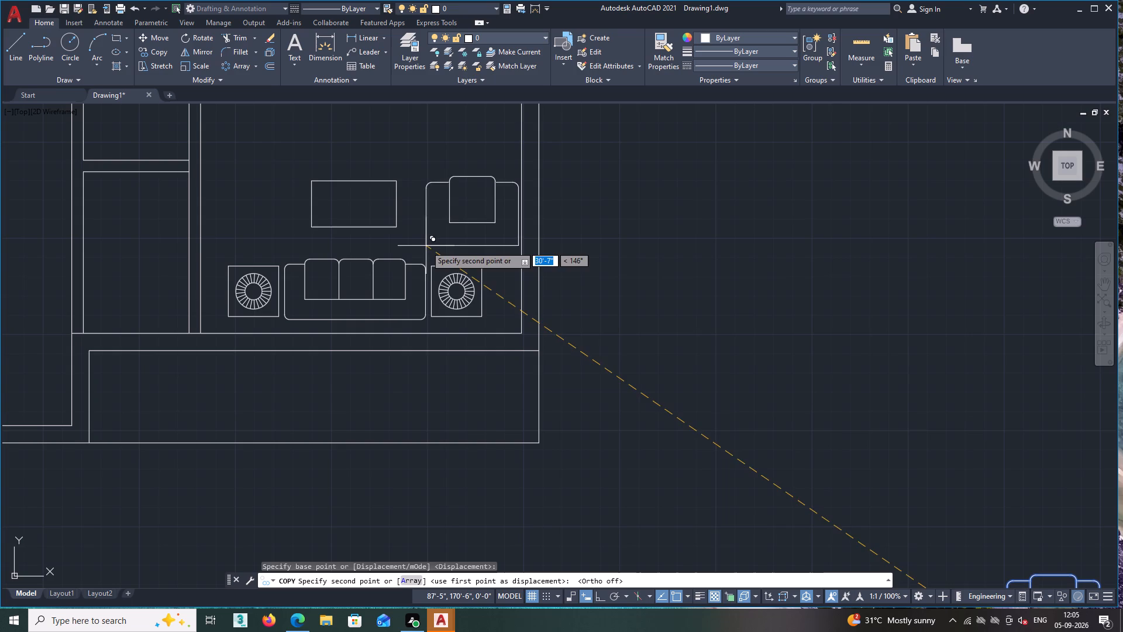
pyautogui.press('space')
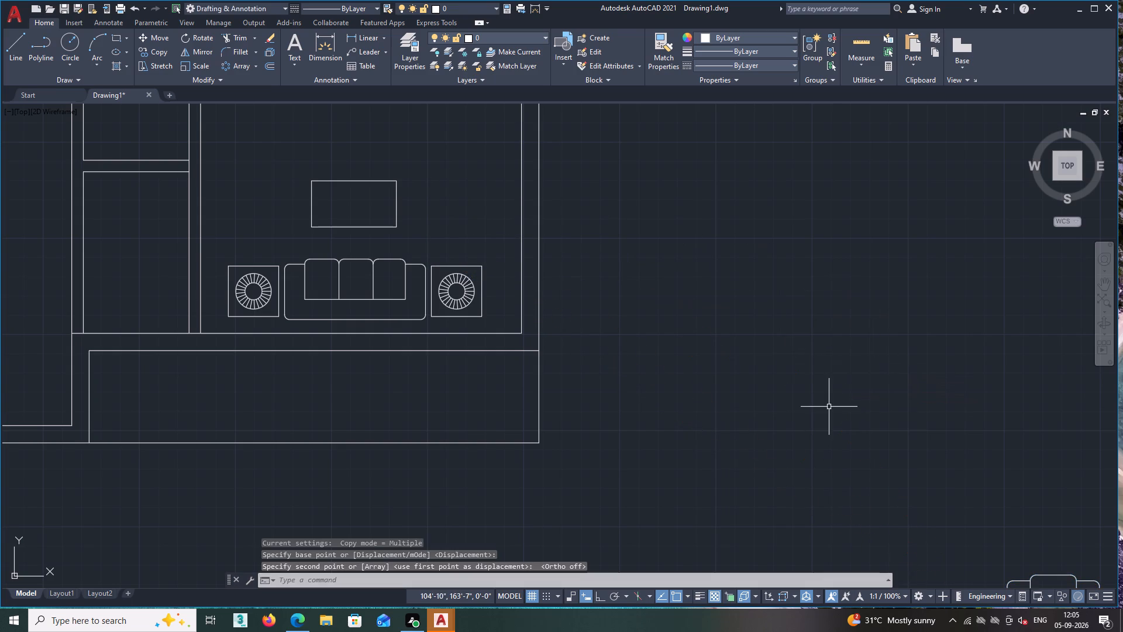
# Fillet the two lower corners of the single-seat sofa's outer outline with the 3" radius.
pyautogui.scroll(-2, 831, 408)
pyautogui.moveTo(918, 524); pyautogui.dragTo(830, 397, button='middle')
pyautogui.scroll(2, 832, 393)
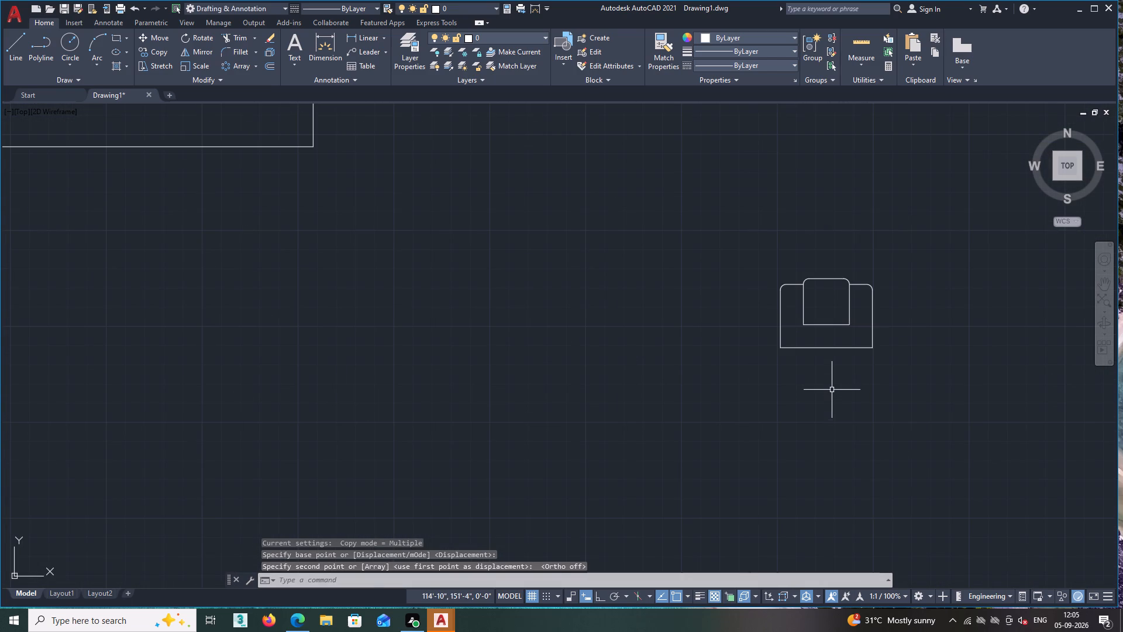
pyautogui.write('F')
pyautogui.press('space')
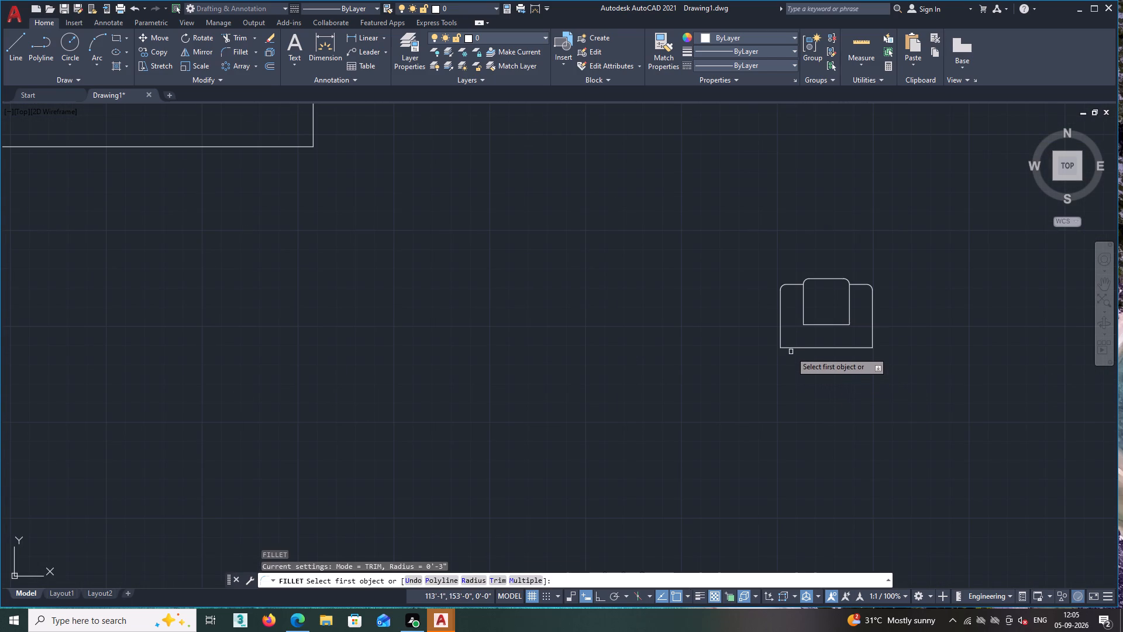
pyautogui.scroll(1, 791, 357)
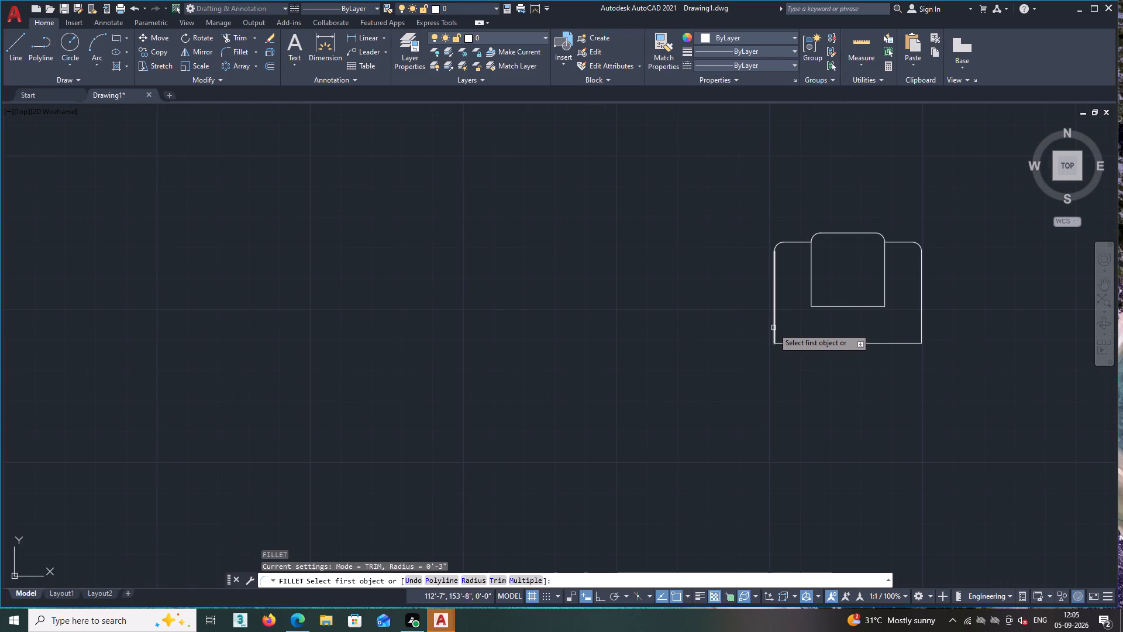
pyautogui.doubleClick(773, 328)
pyautogui.click(789, 343)
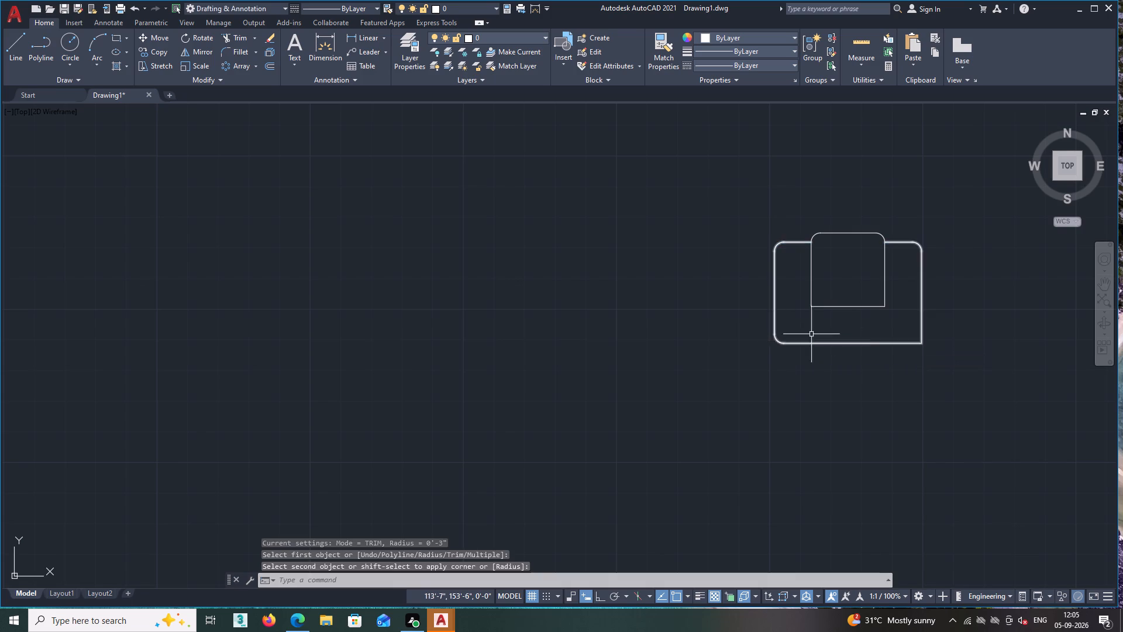
pyautogui.press('space')
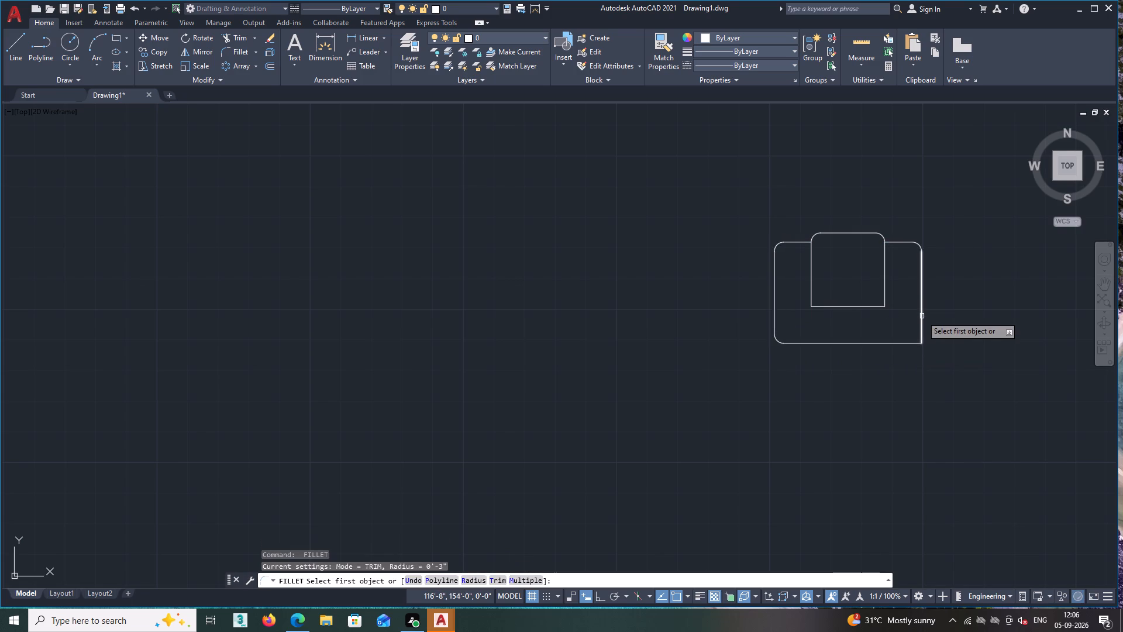
pyautogui.click(922, 316)
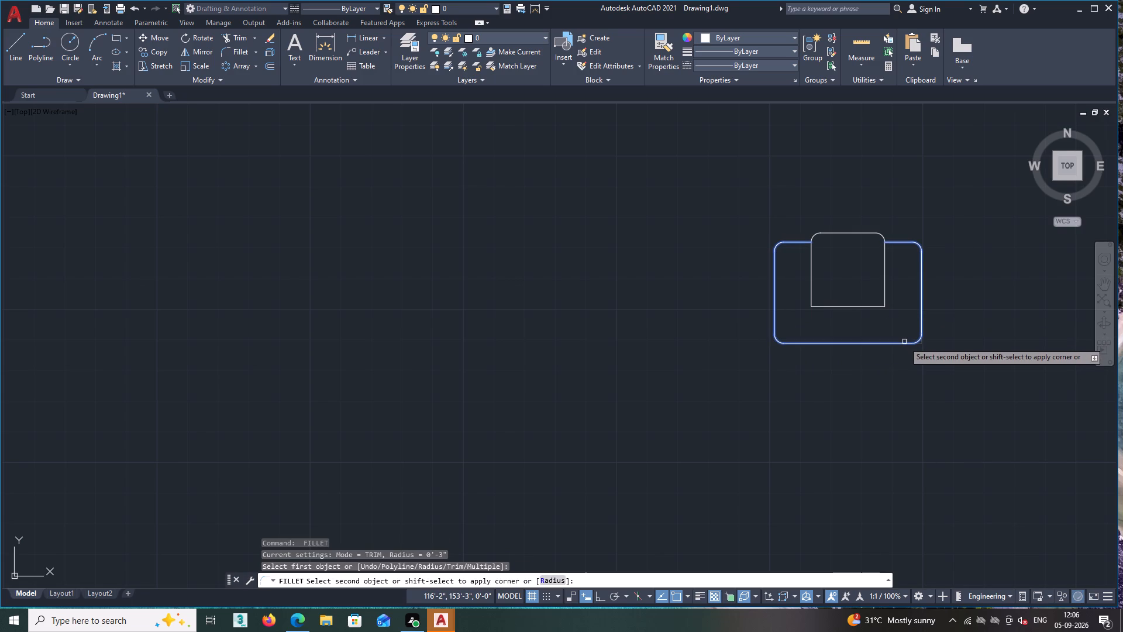
pyautogui.click(904, 342)
pyautogui.press('Escape')
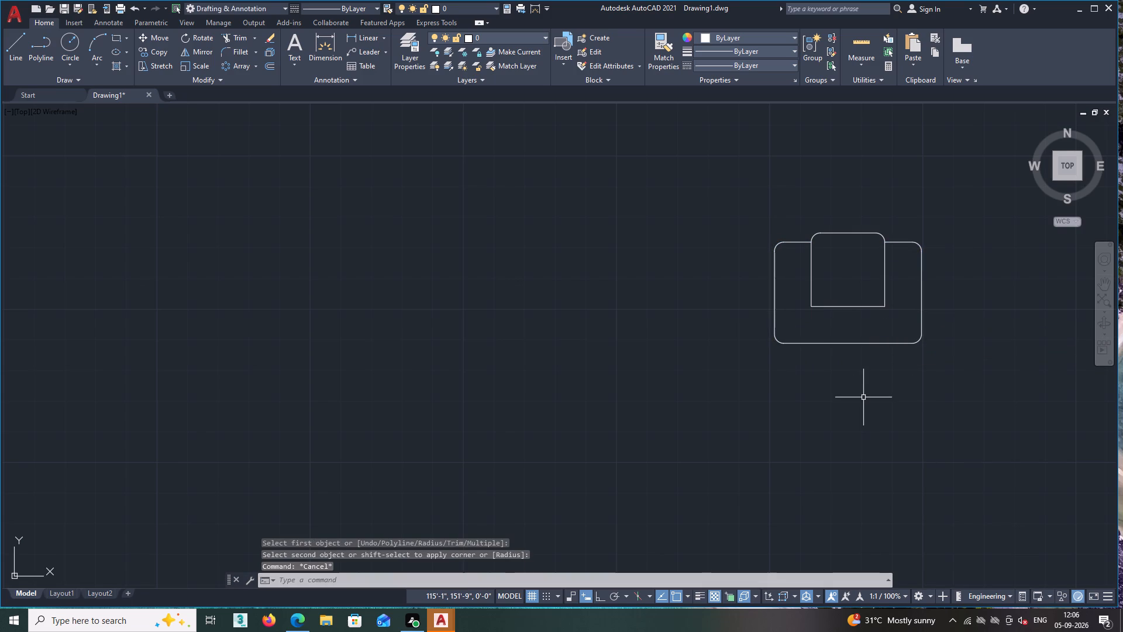
# Copy the whole single-seat sofa by its lower-left corner into the room, between the table and the right wall.
pyautogui.scroll(-2, 863, 397)
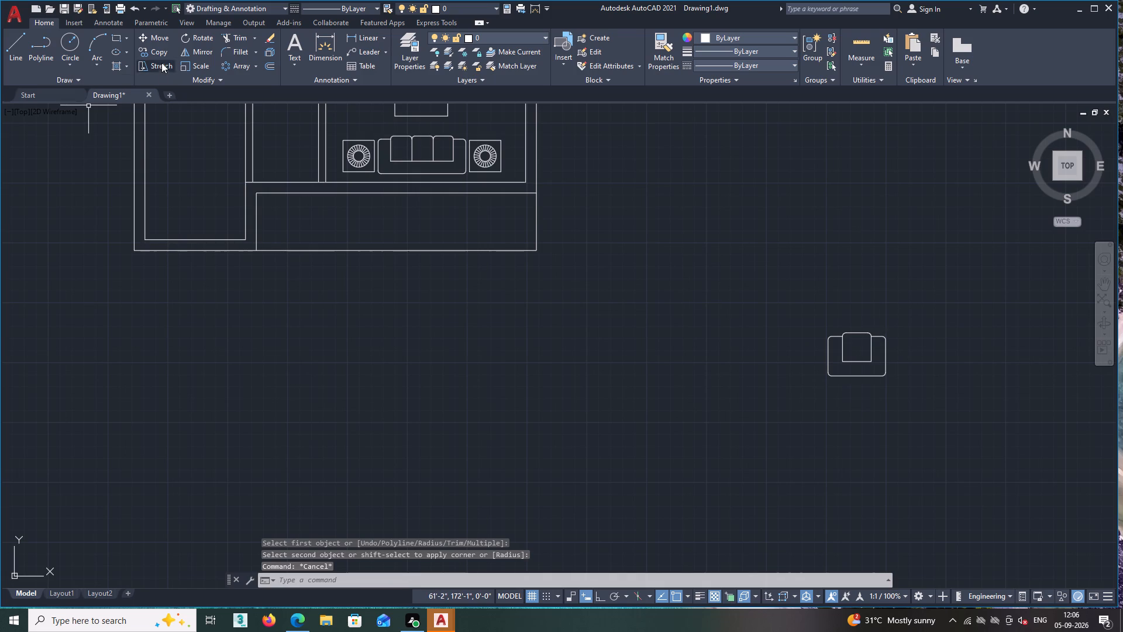
pyautogui.click(159, 54)
pyautogui.click(914, 298)
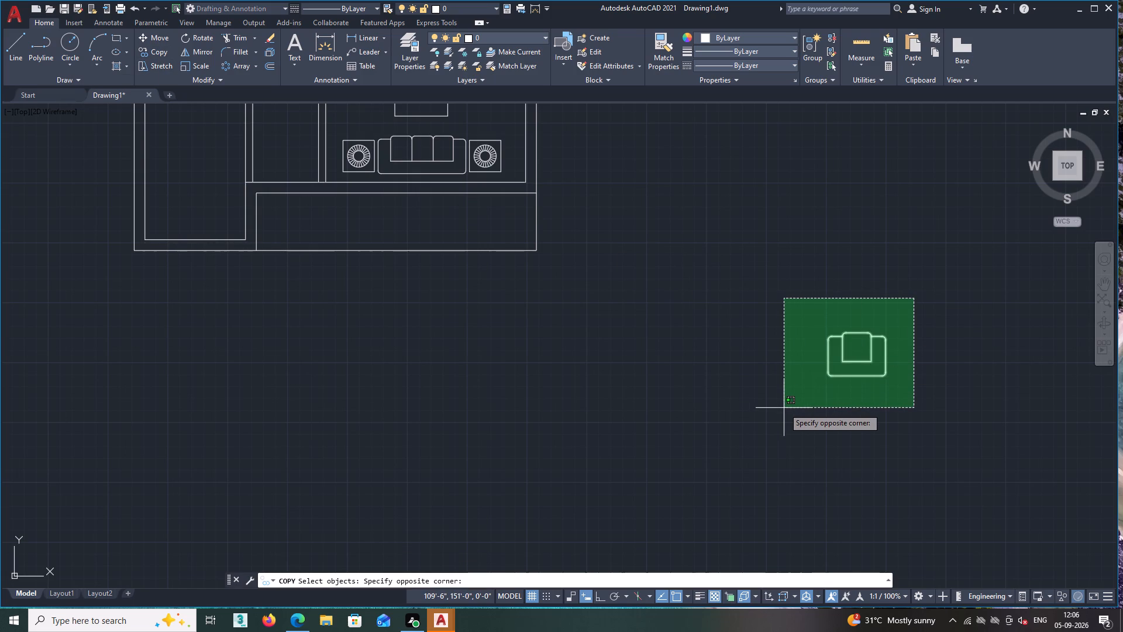
pyautogui.click(786, 408)
pyautogui.scroll(1, 856, 444)
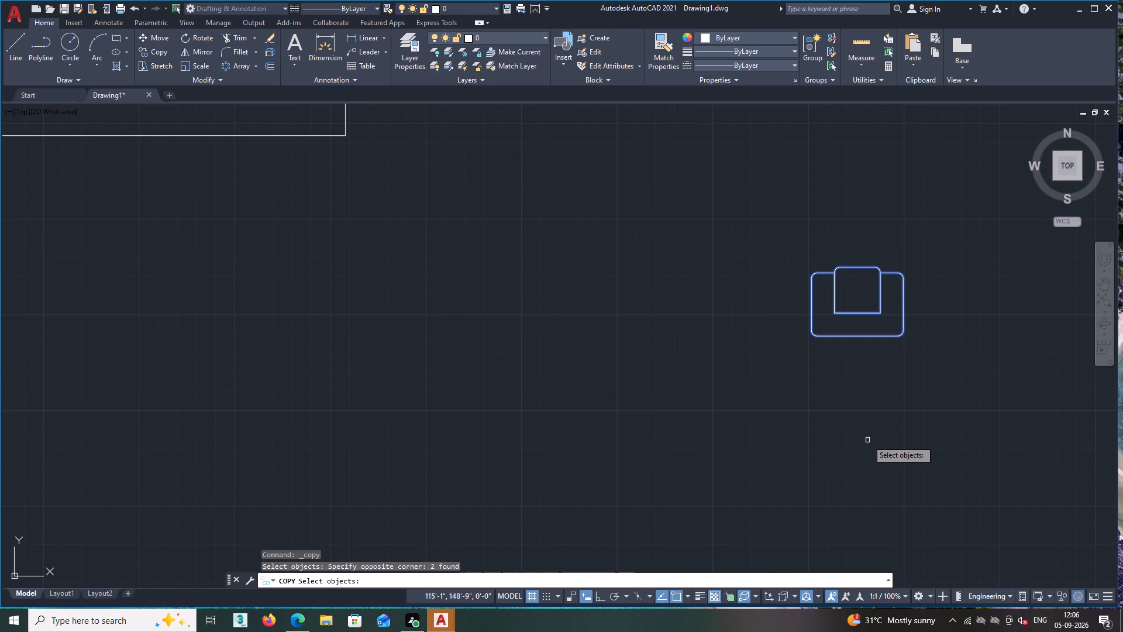
pyautogui.scroll(-1, 877, 438)
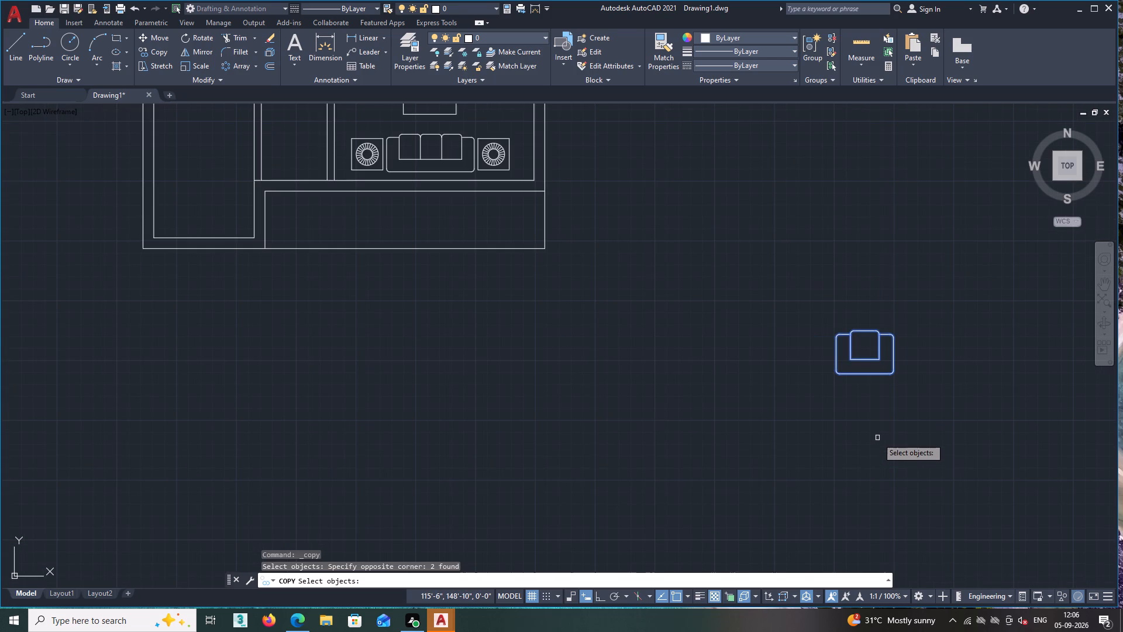
pyautogui.scroll(1, 877, 438)
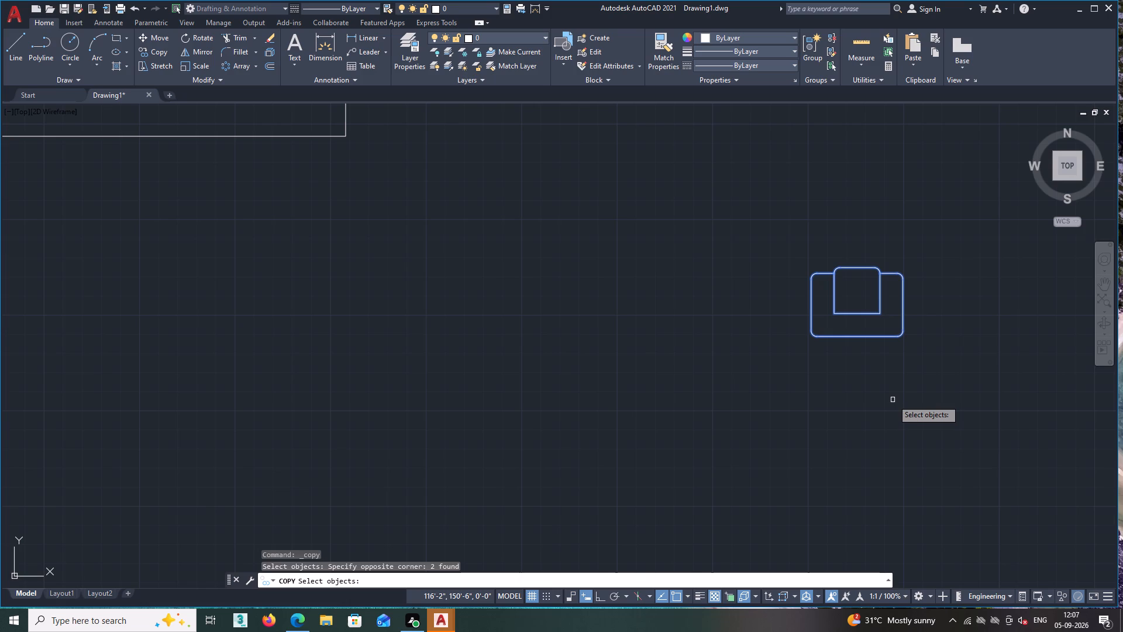
pyautogui.scroll(1, 933, 348)
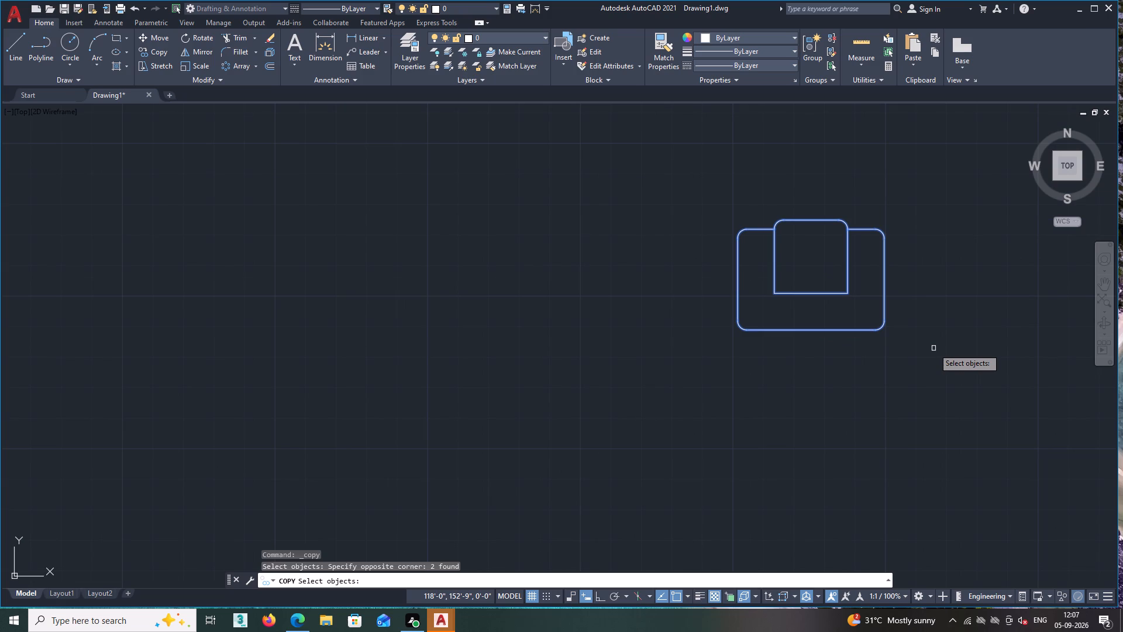
pyautogui.scroll(-2, 933, 348)
pyautogui.scroll(2, 922, 369)
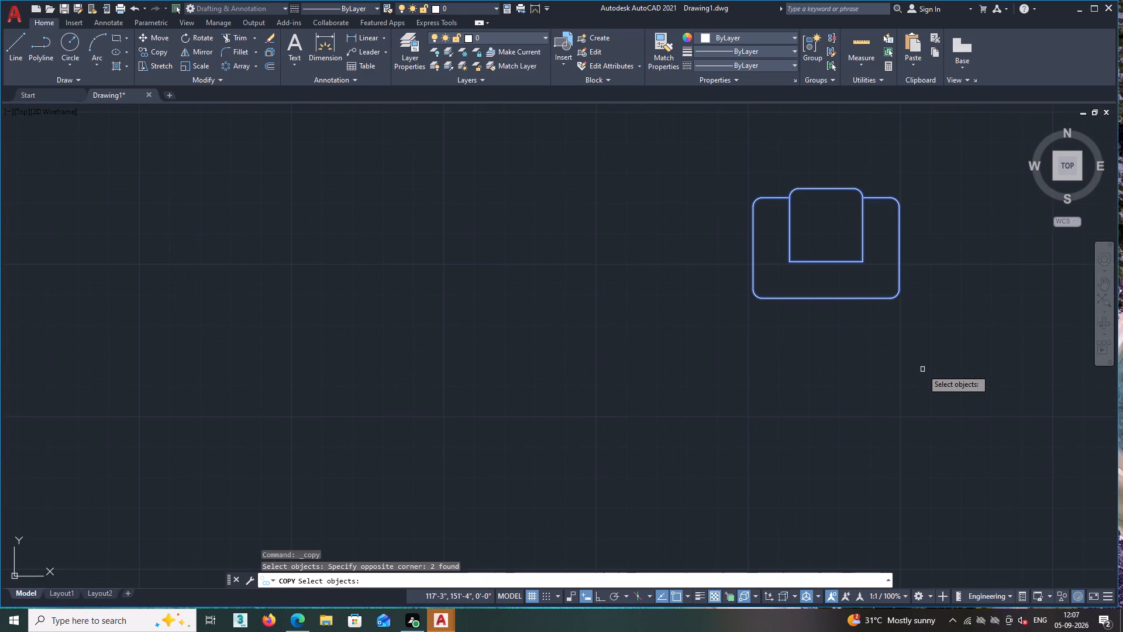
pyautogui.scroll(2, 934, 304)
pyautogui.scroll(-2, 934, 303)
pyautogui.scroll(1, 934, 303)
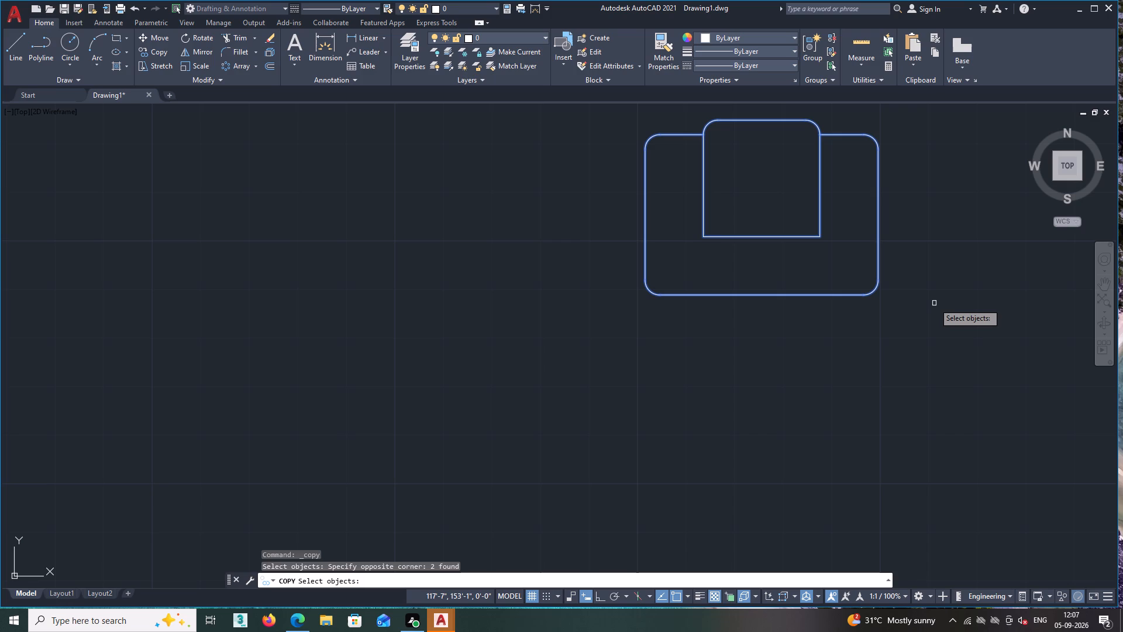
pyautogui.scroll(-3, 934, 303)
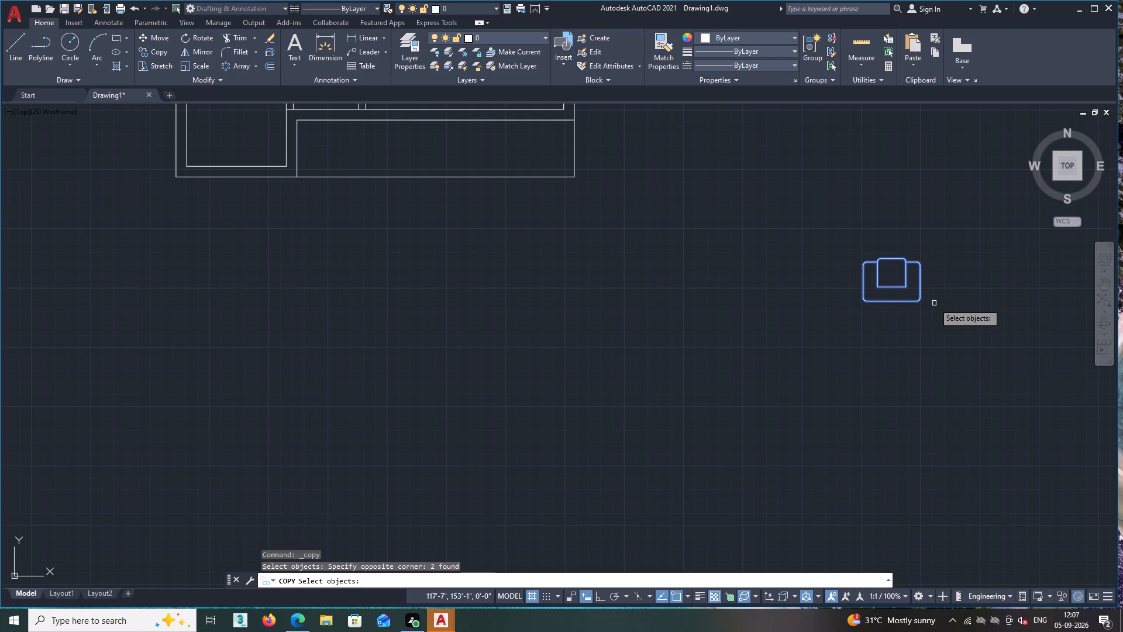
pyautogui.rightClick(930, 330)
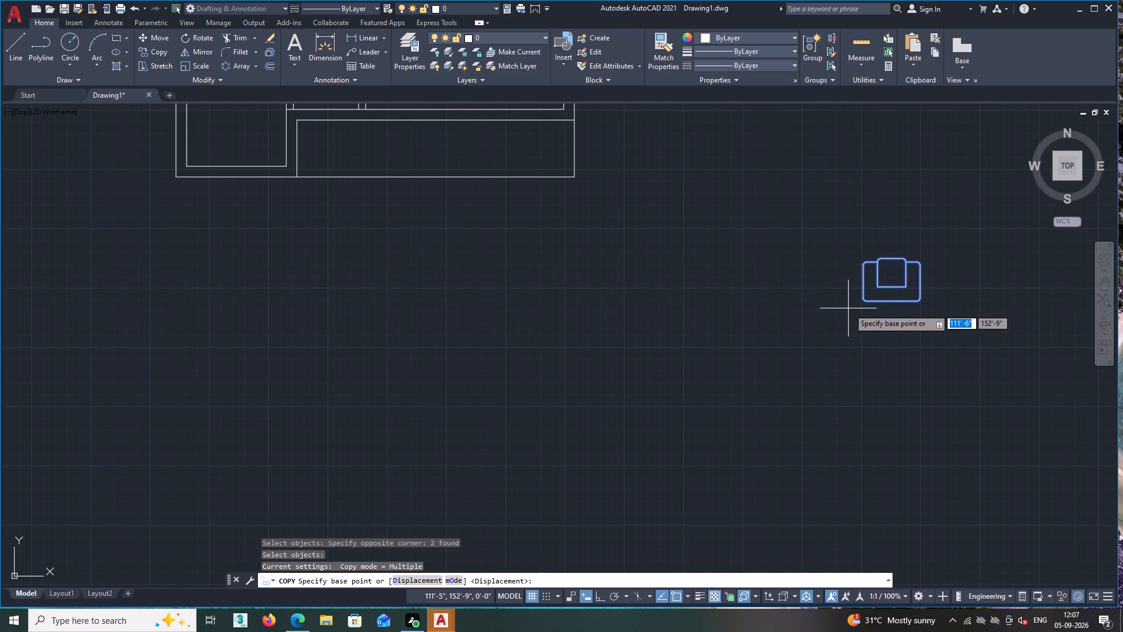
pyautogui.scroll(2, 855, 304)
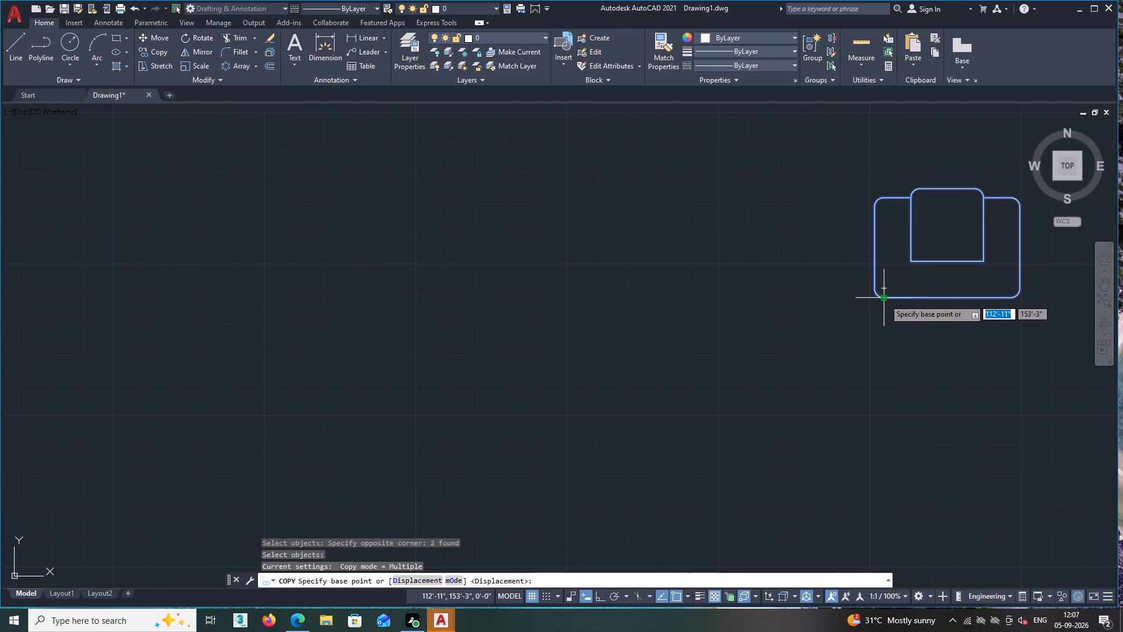
pyautogui.click(884, 299)
pyautogui.scroll(-4, 643, 262)
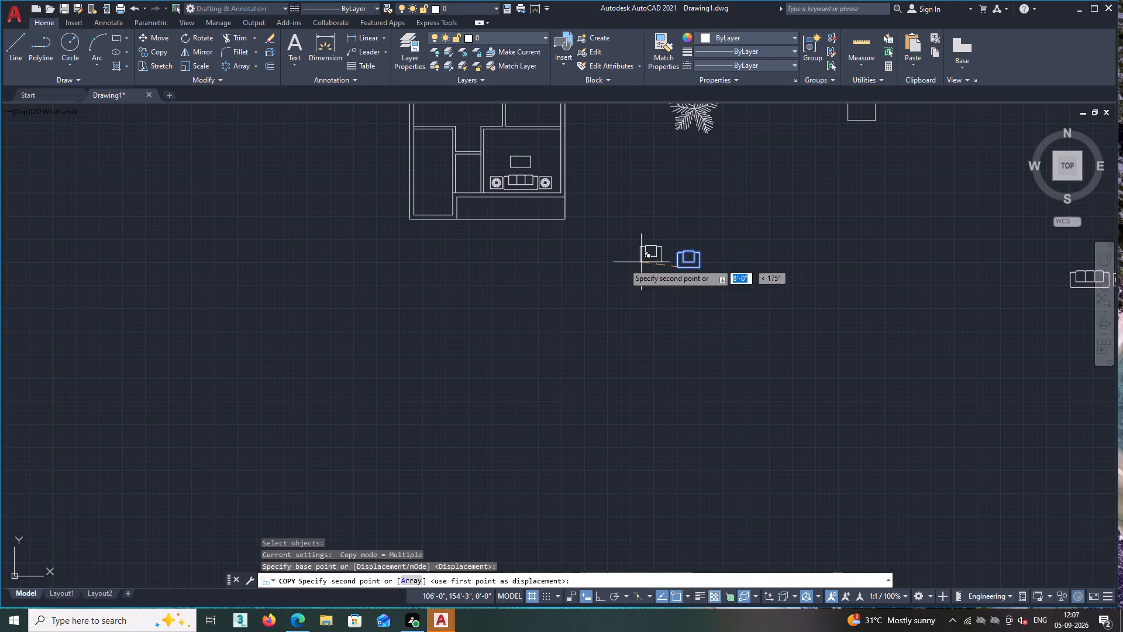
pyautogui.scroll(5, 530, 161)
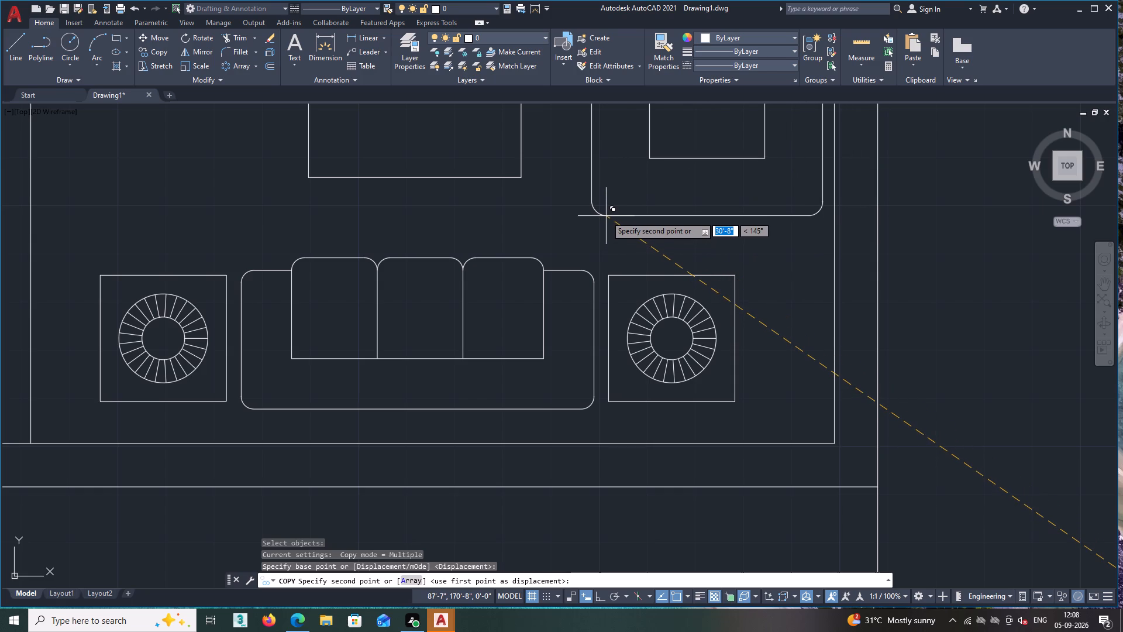
pyautogui.click(606, 216)
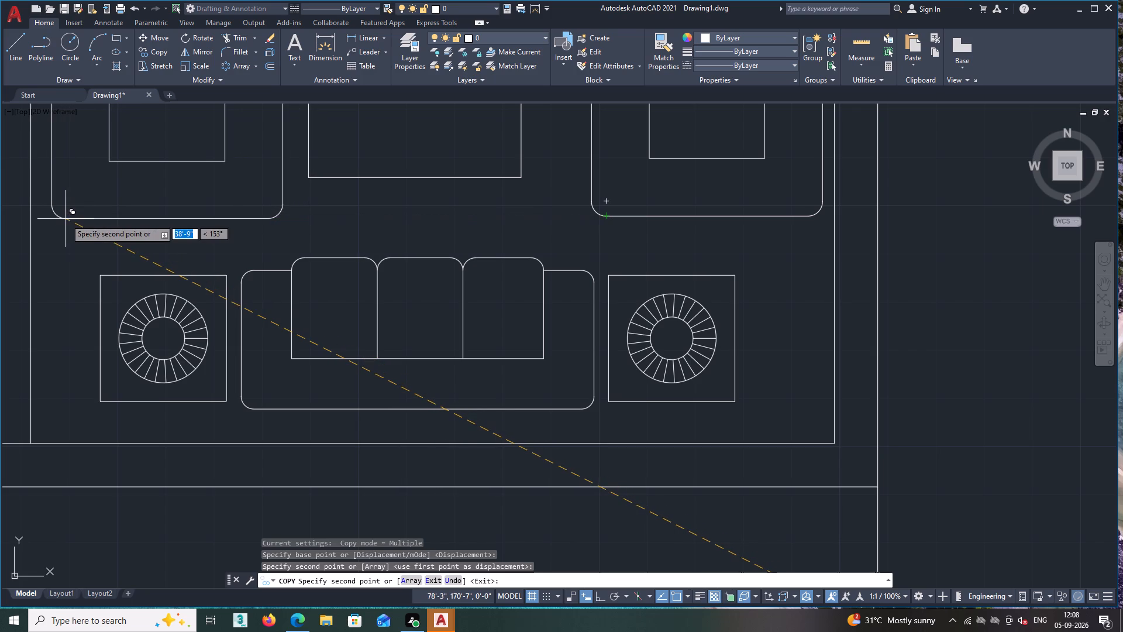
# Place a second copy of the single-seat sofa on the table's left side, level with the first copy.
pyautogui.click(67, 217)
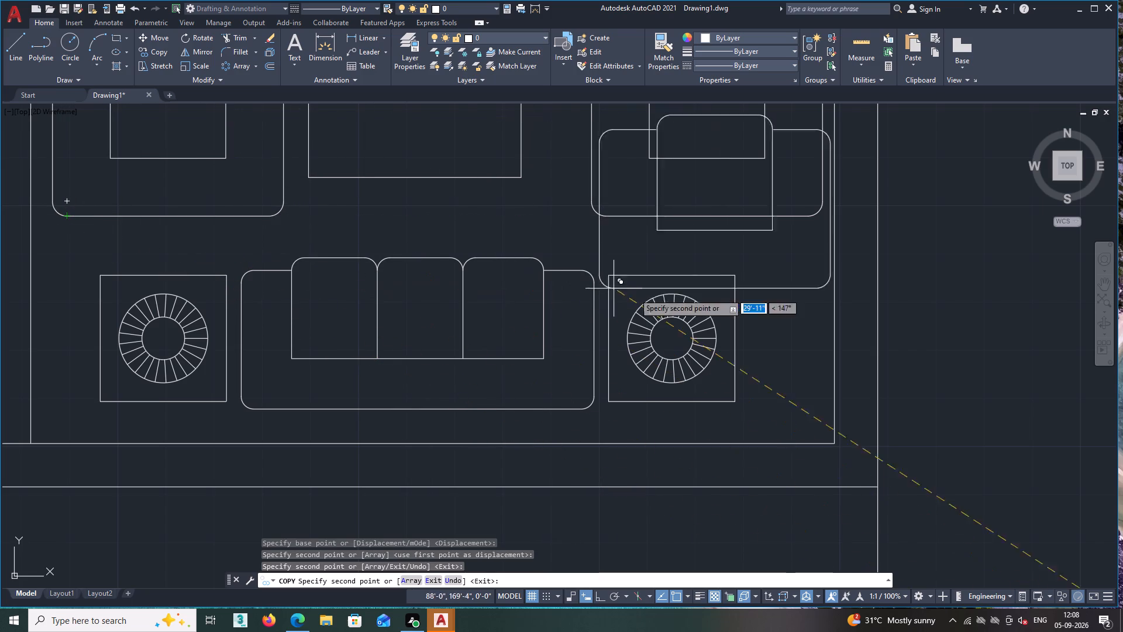
pyautogui.scroll(-4, 877, 363)
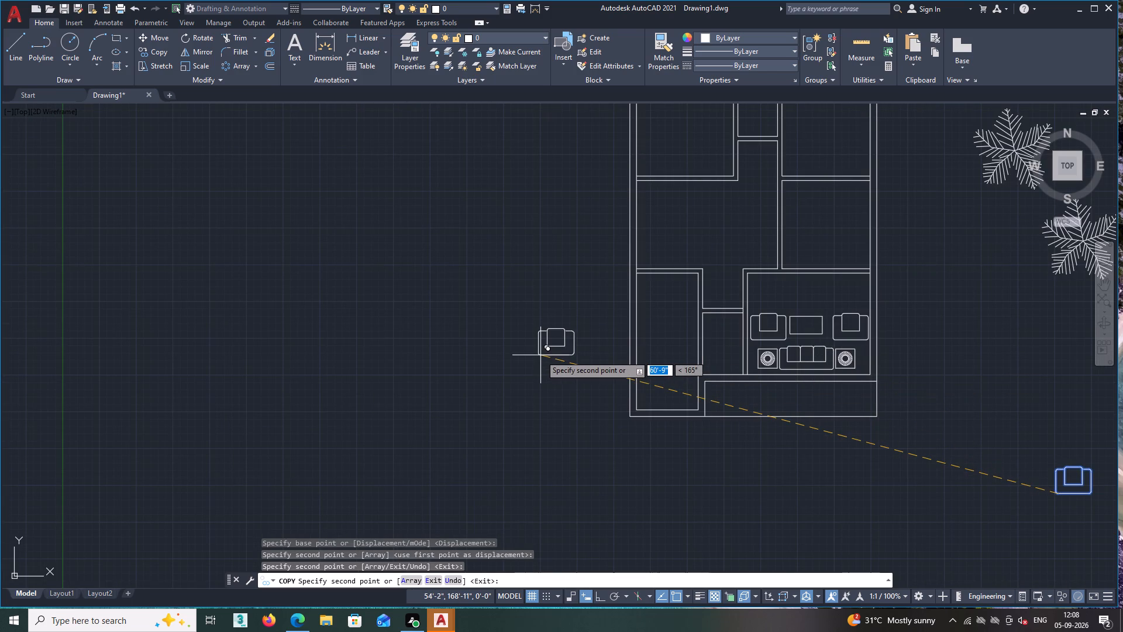
pyautogui.press('Escape')
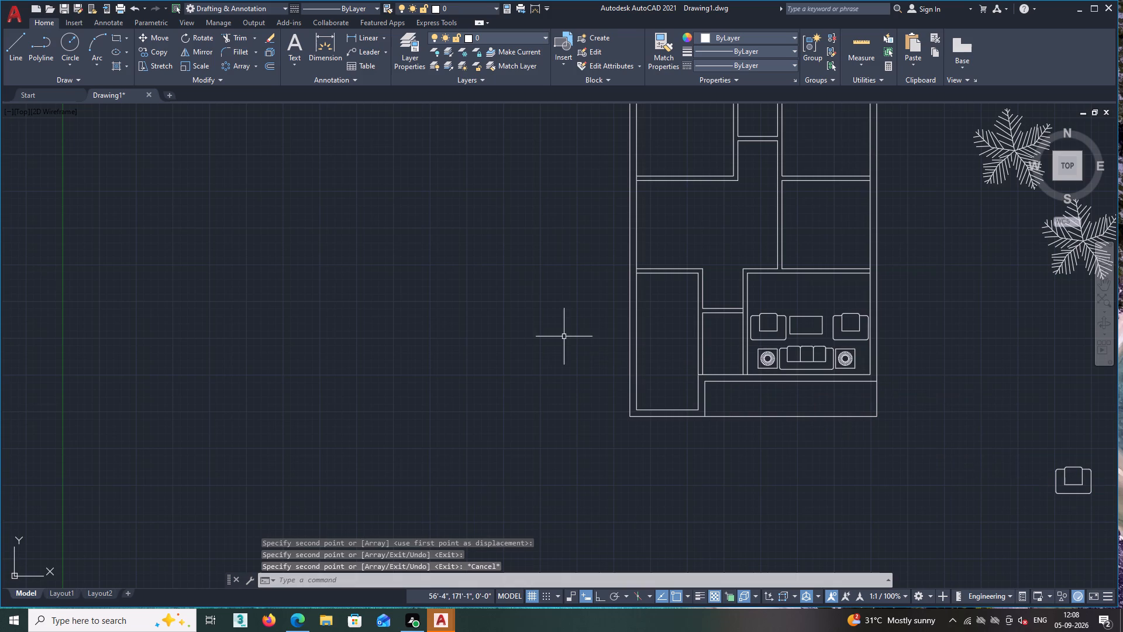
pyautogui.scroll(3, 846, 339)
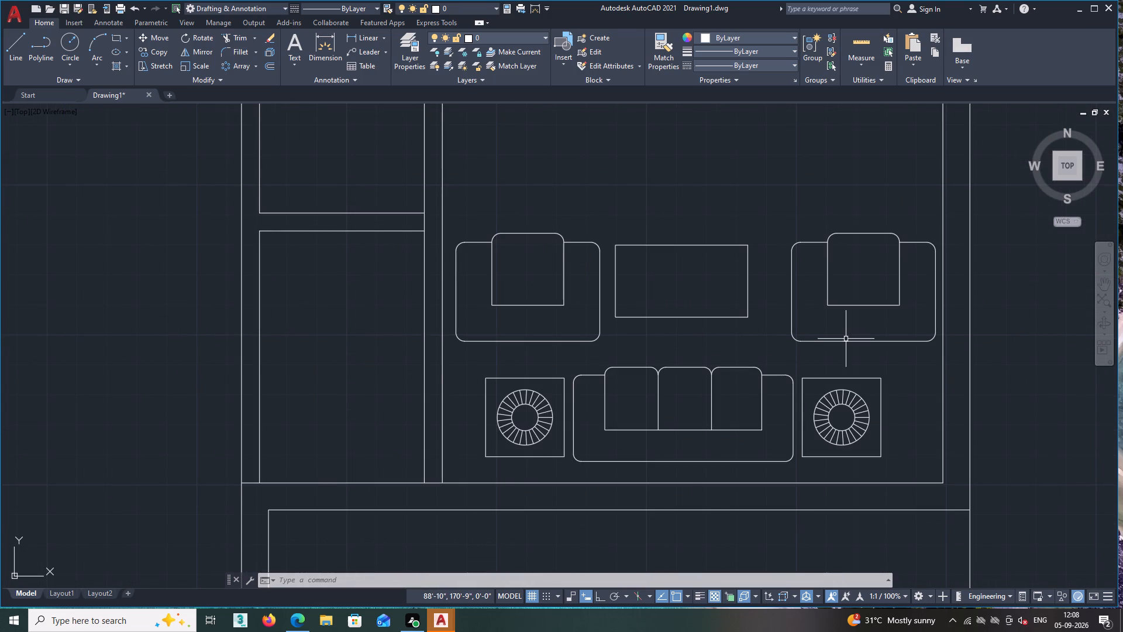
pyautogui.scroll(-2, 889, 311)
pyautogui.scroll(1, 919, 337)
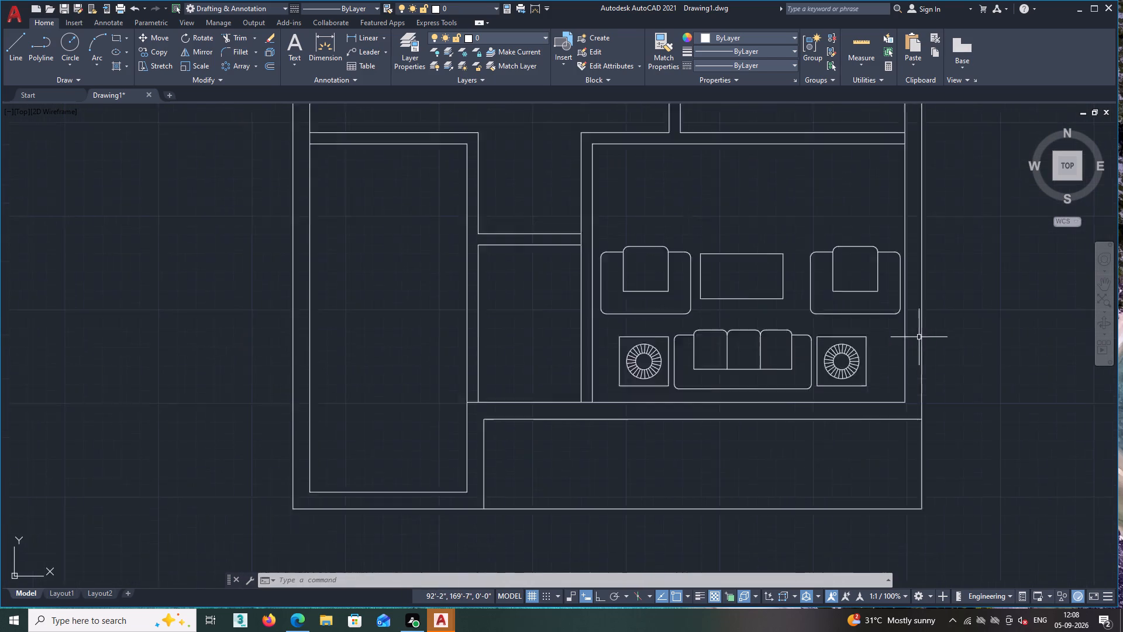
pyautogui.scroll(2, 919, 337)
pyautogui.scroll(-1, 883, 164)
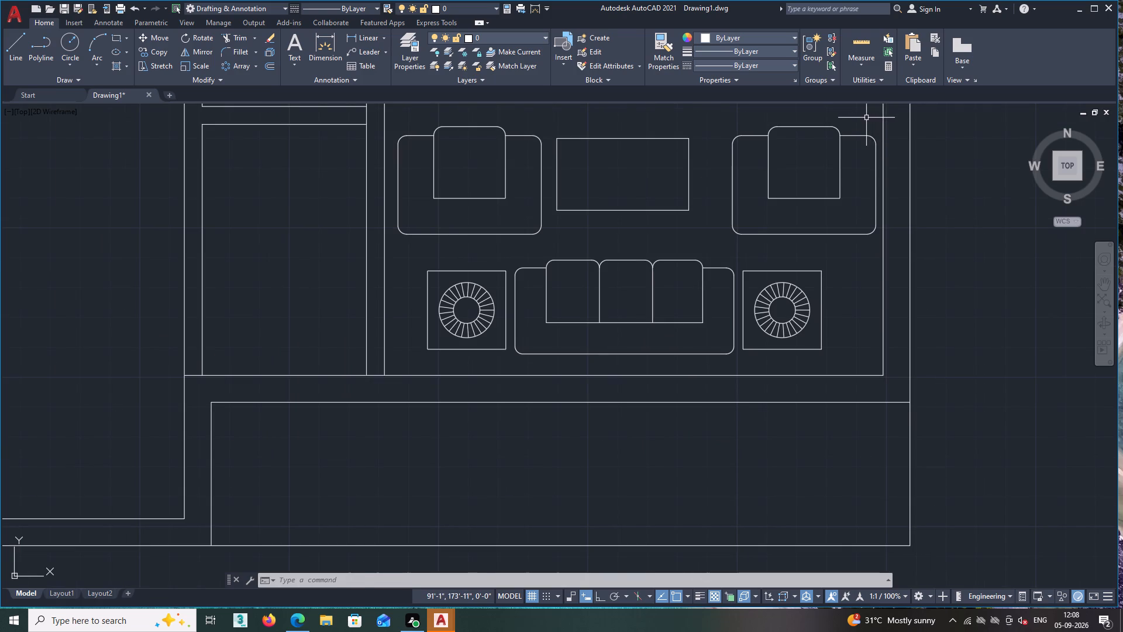
# Scale both single-seat sofas down together to roughly three-quarters size, using the lower-left corner of the sofa right of the table as base point.
pyautogui.click(866, 118)
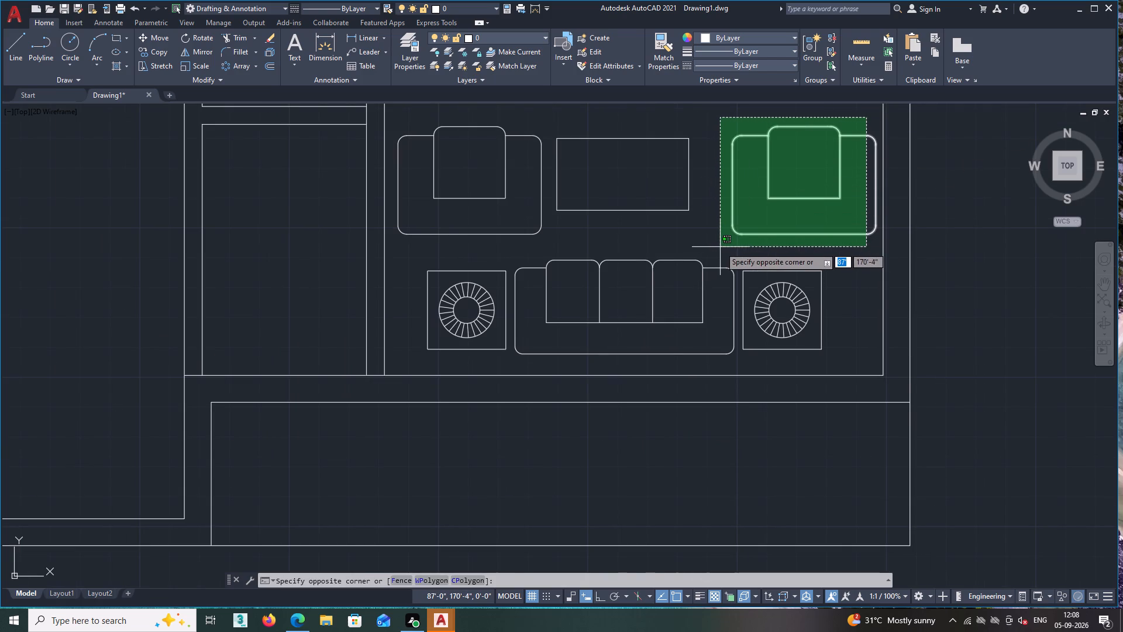
pyautogui.click(720, 247)
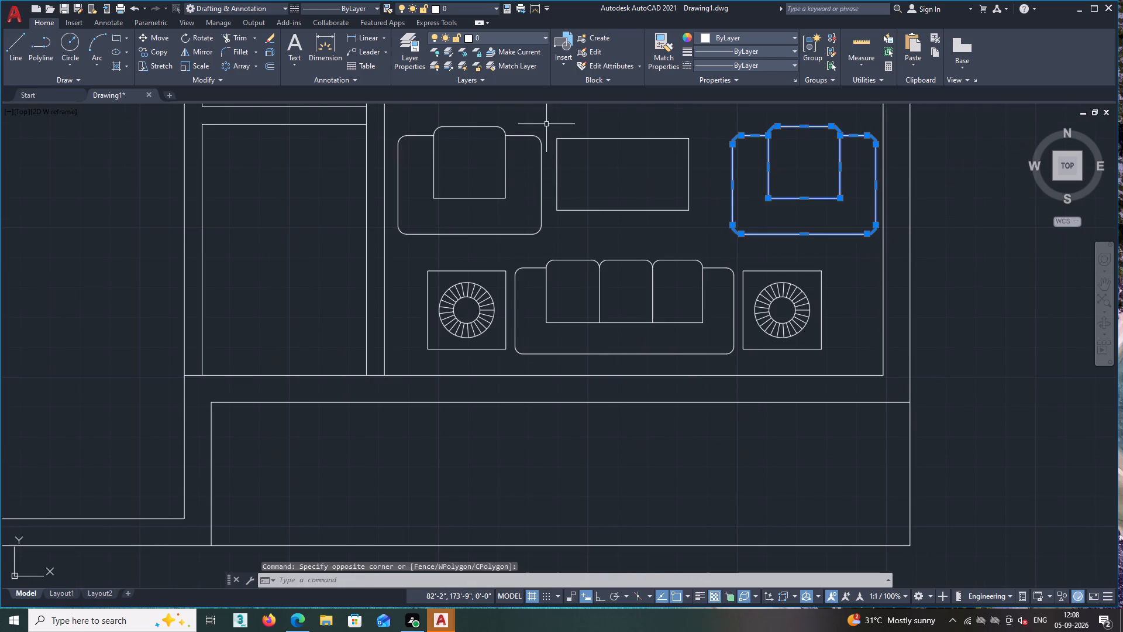
pyautogui.click(553, 109)
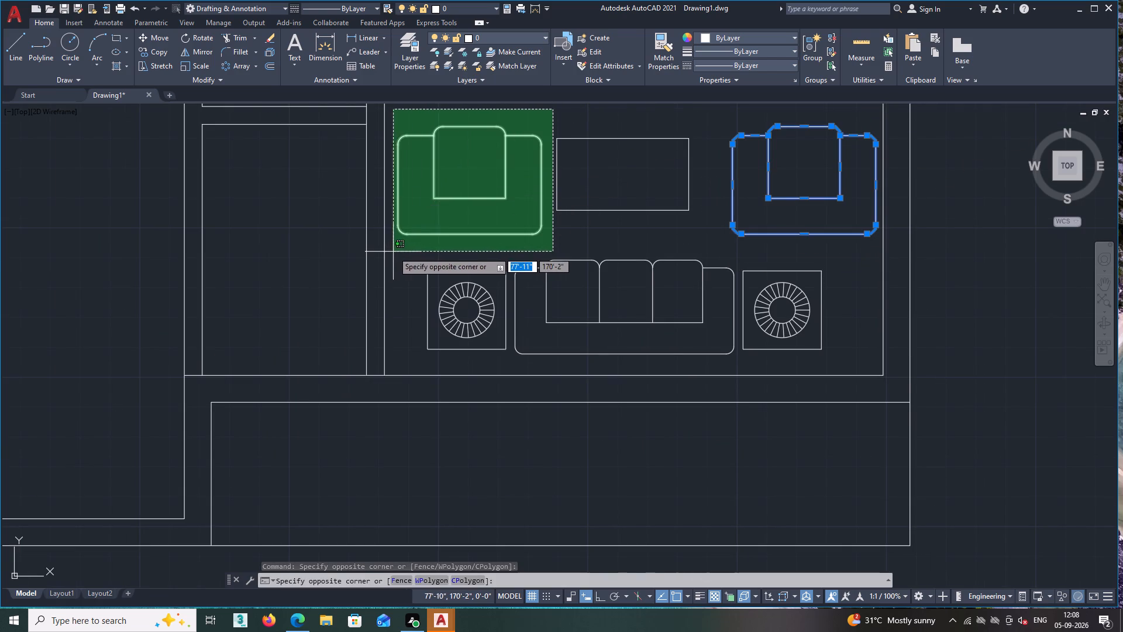
pyautogui.click(394, 252)
pyautogui.scroll(-1, 646, 242)
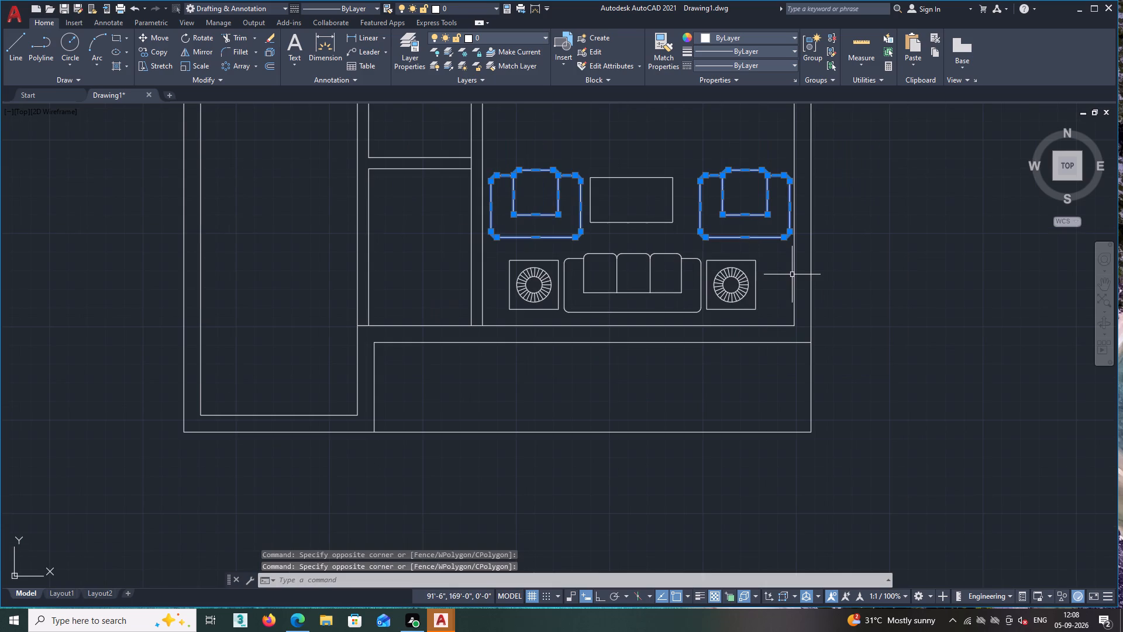
pyautogui.scroll(-1, 794, 274)
pyautogui.scroll(-1, 901, 273)
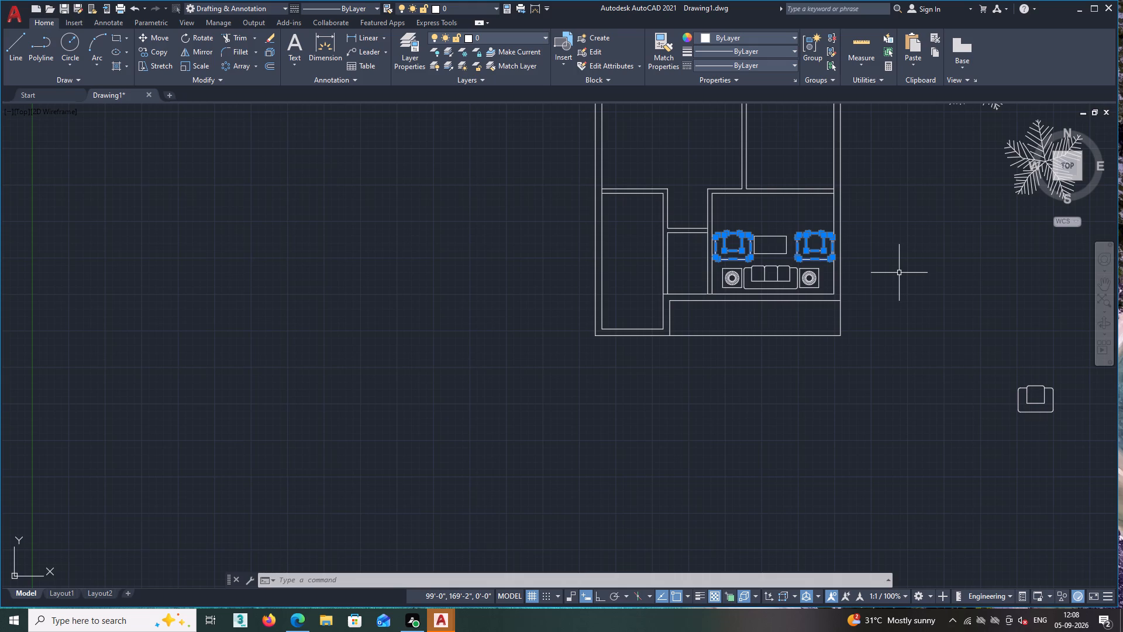
pyautogui.scroll(2, 832, 268)
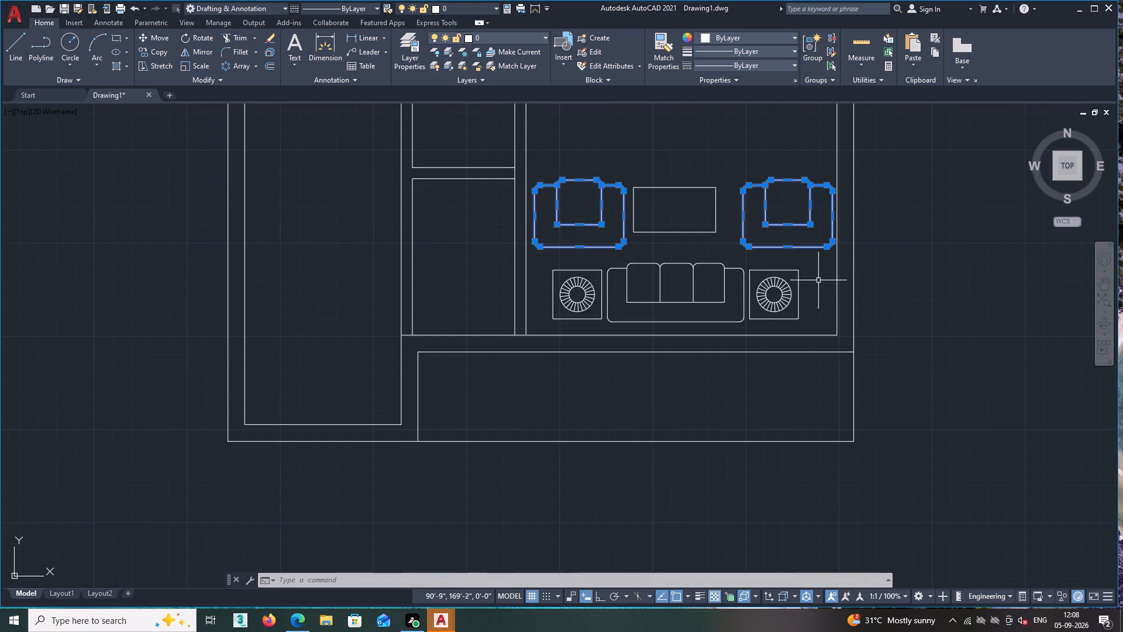
pyautogui.scroll(1, 814, 296)
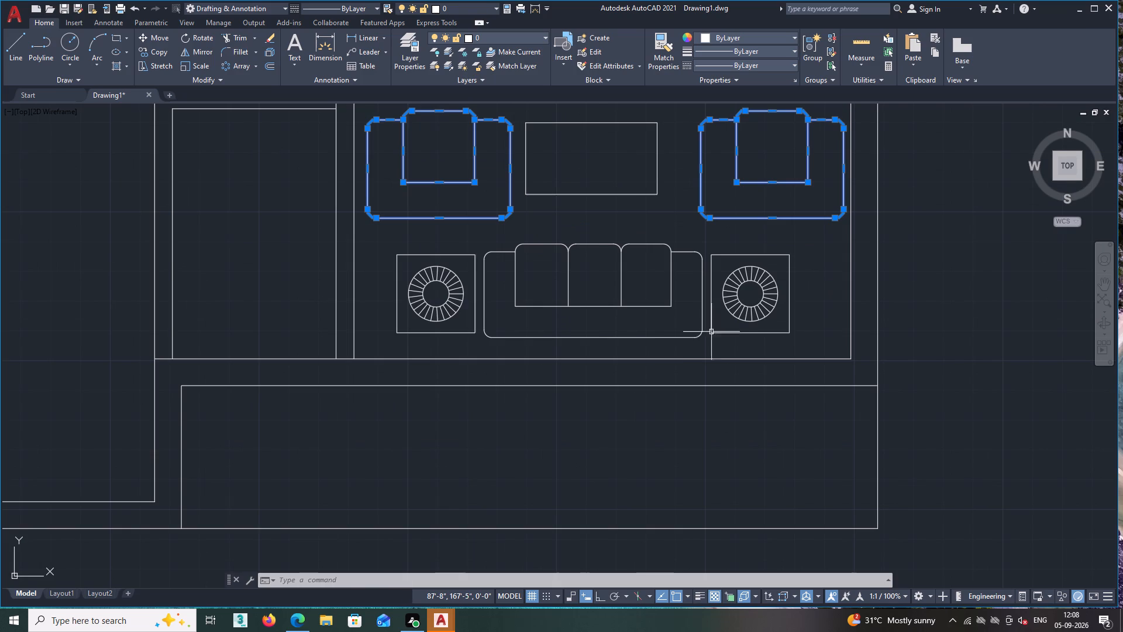
pyautogui.scroll(-4, 721, 328)
pyautogui.scroll(1, 914, 454)
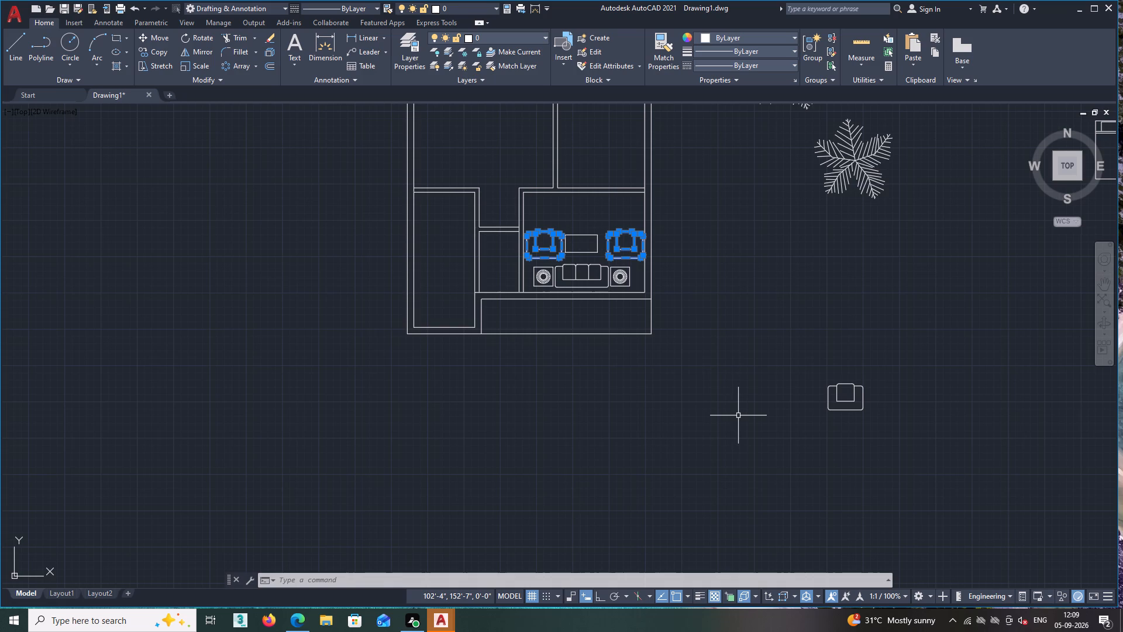
pyautogui.write('SZ')
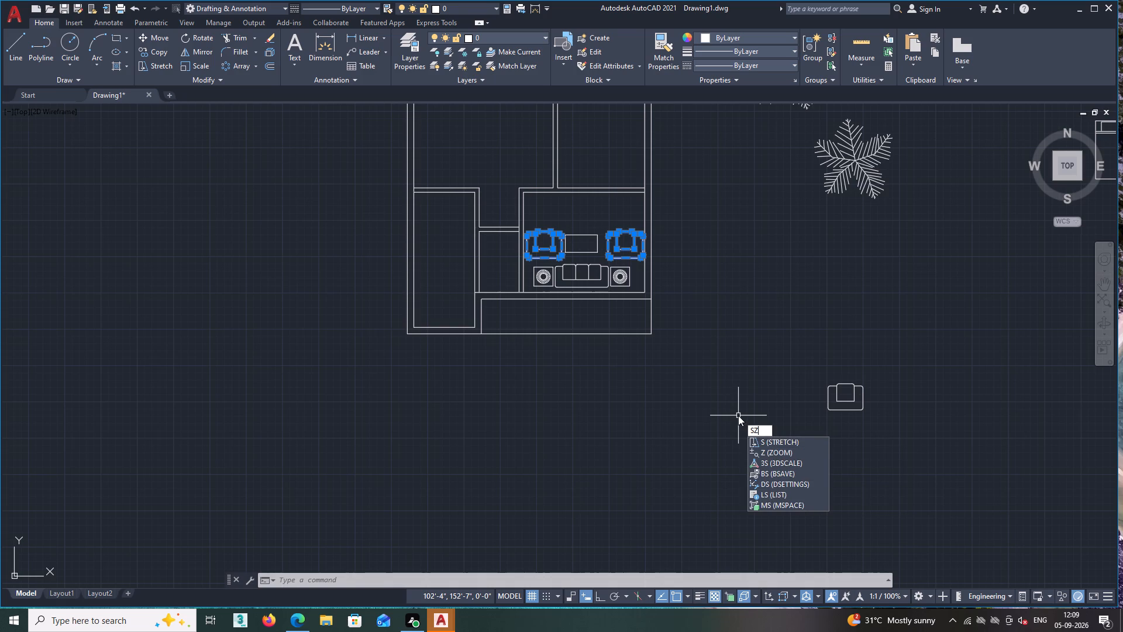
pyautogui.press('BackSpace')
pyautogui.press('c')
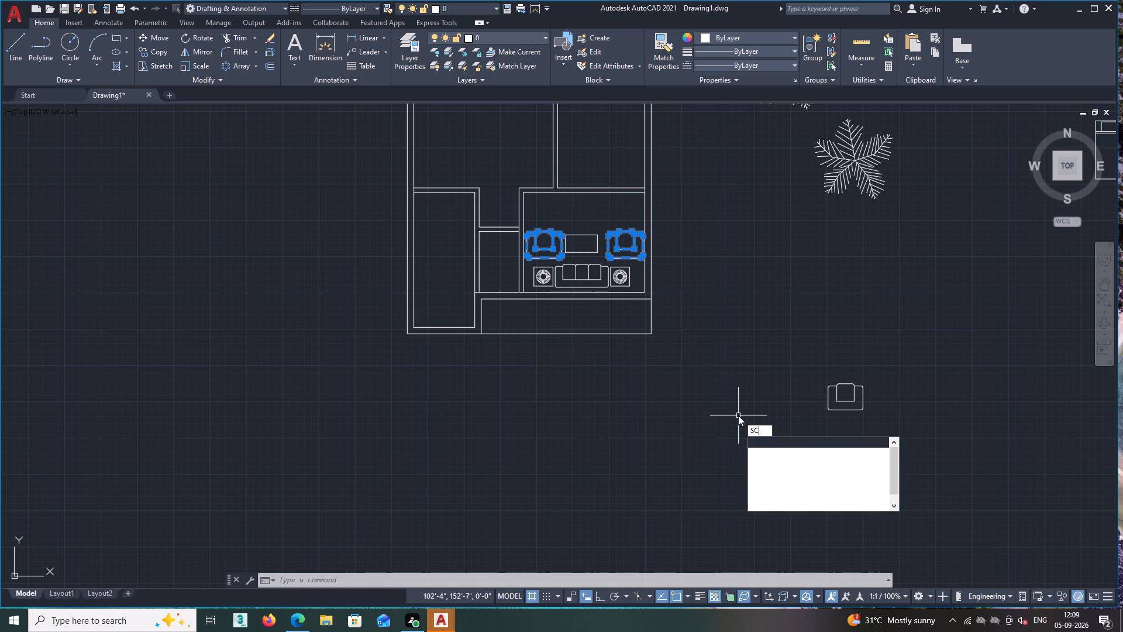
pyautogui.press('a')
pyautogui.click(768, 440)
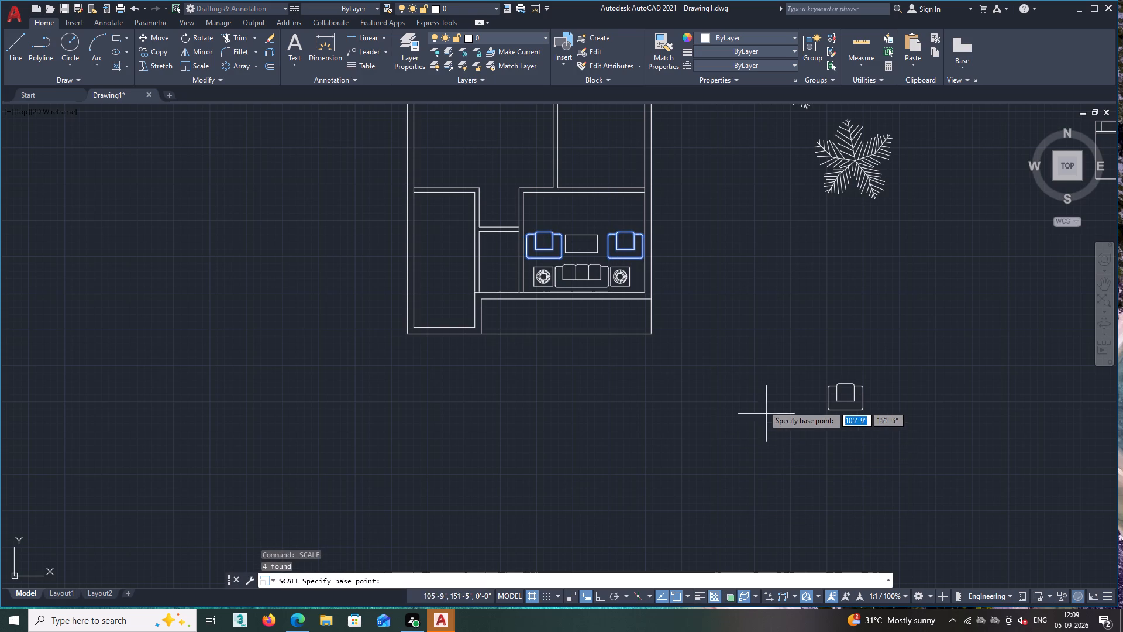
pyautogui.scroll(3, 635, 260)
pyautogui.scroll(-1, 628, 262)
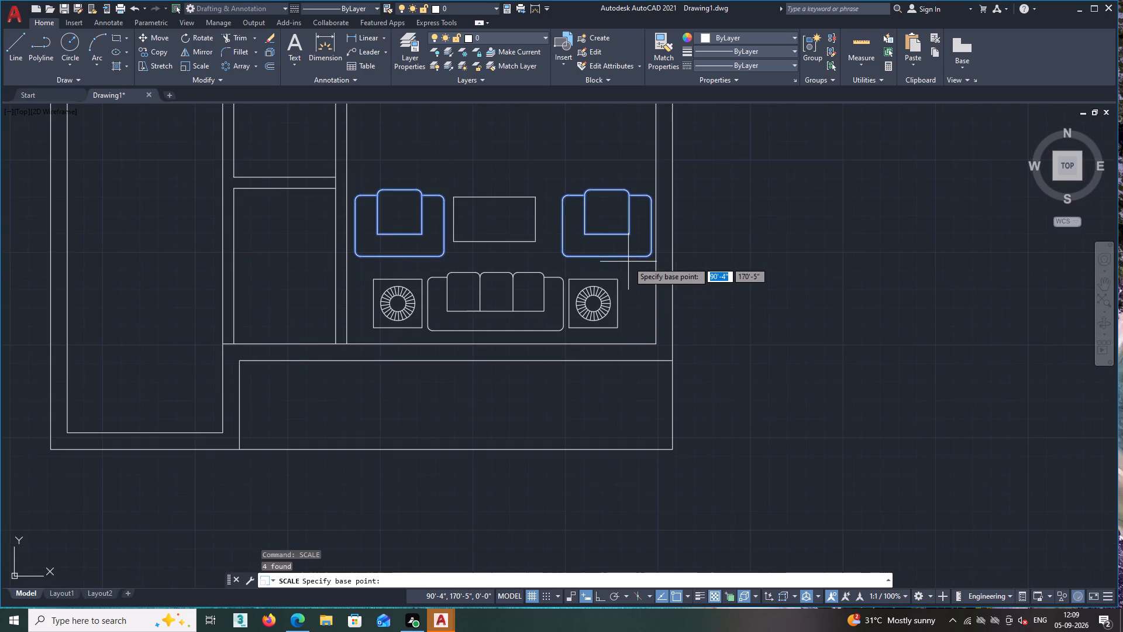
pyautogui.scroll(2, 592, 268)
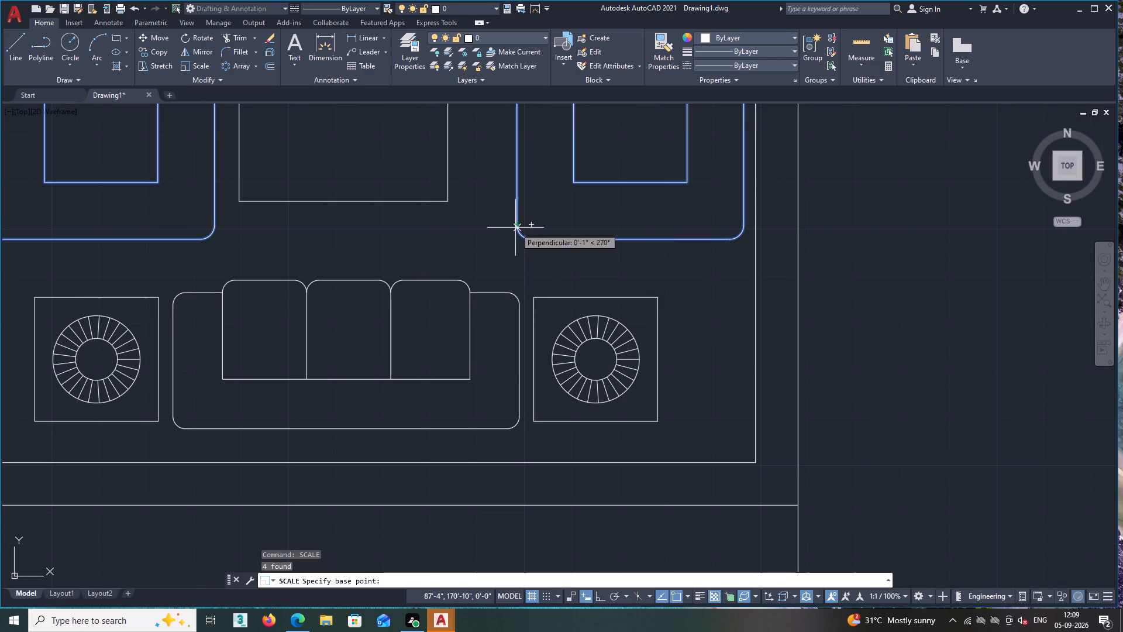
pyautogui.click(516, 226)
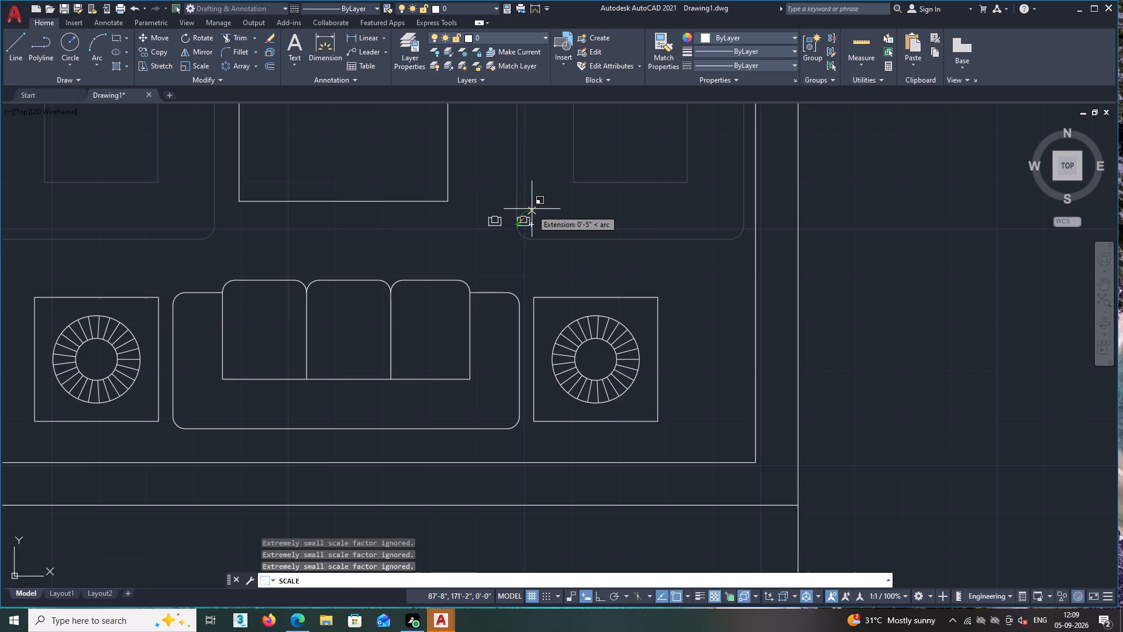
pyautogui.scroll(-2, 534, 205)
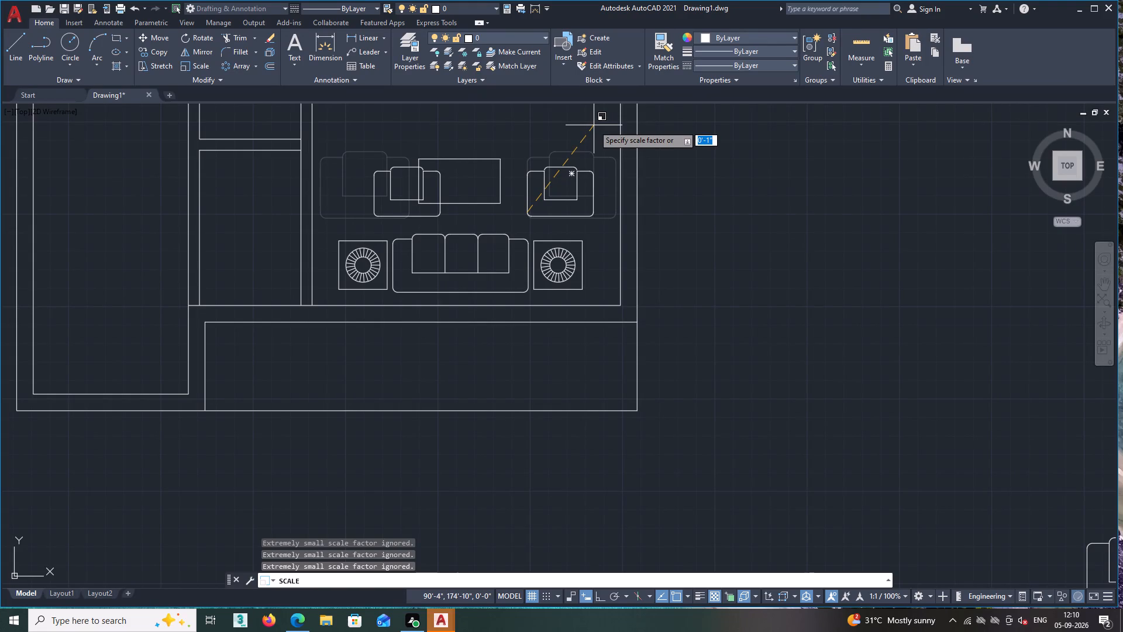
pyautogui.doubleClick(594, 125)
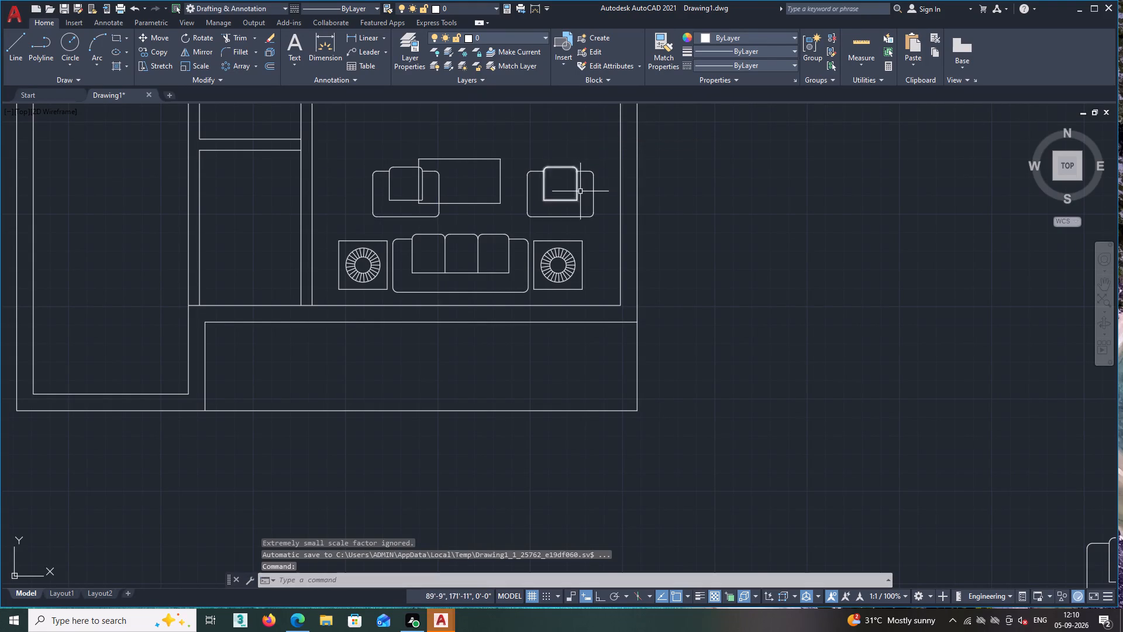
# Move the single-seat sofa overlapping the centre table about 2'-7" straight left with ortho on, toward the room's left wall.
pyautogui.scroll(-1, 582, 194)
pyautogui.scroll(2, 562, 223)
pyautogui.scroll(-2, 509, 213)
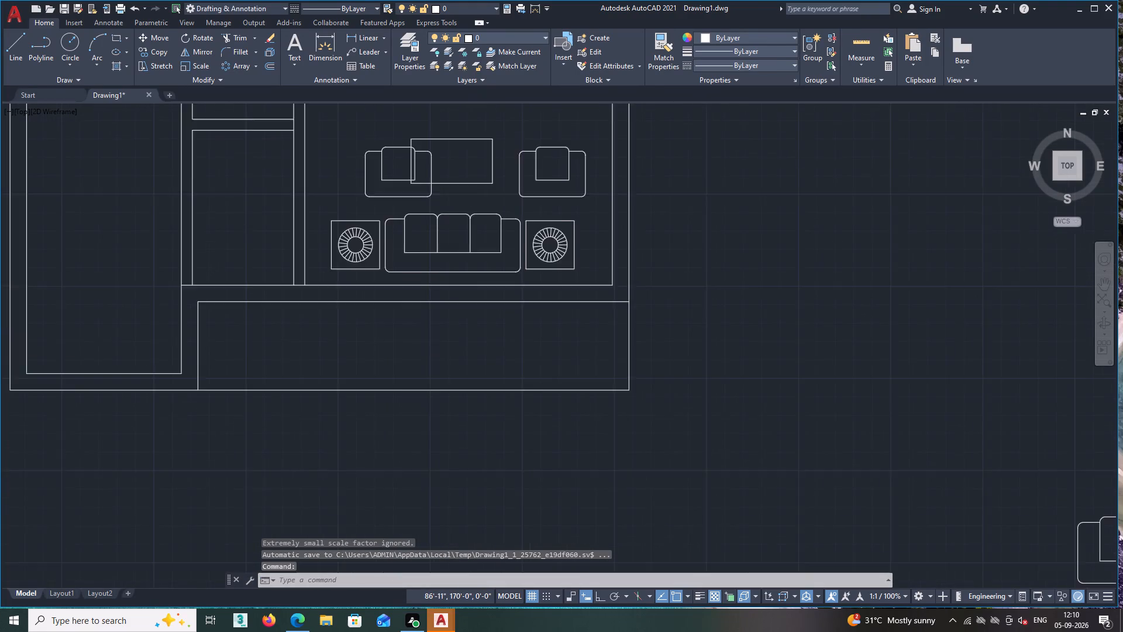
pyautogui.scroll(2, 432, 196)
pyautogui.doubleClick(391, 114)
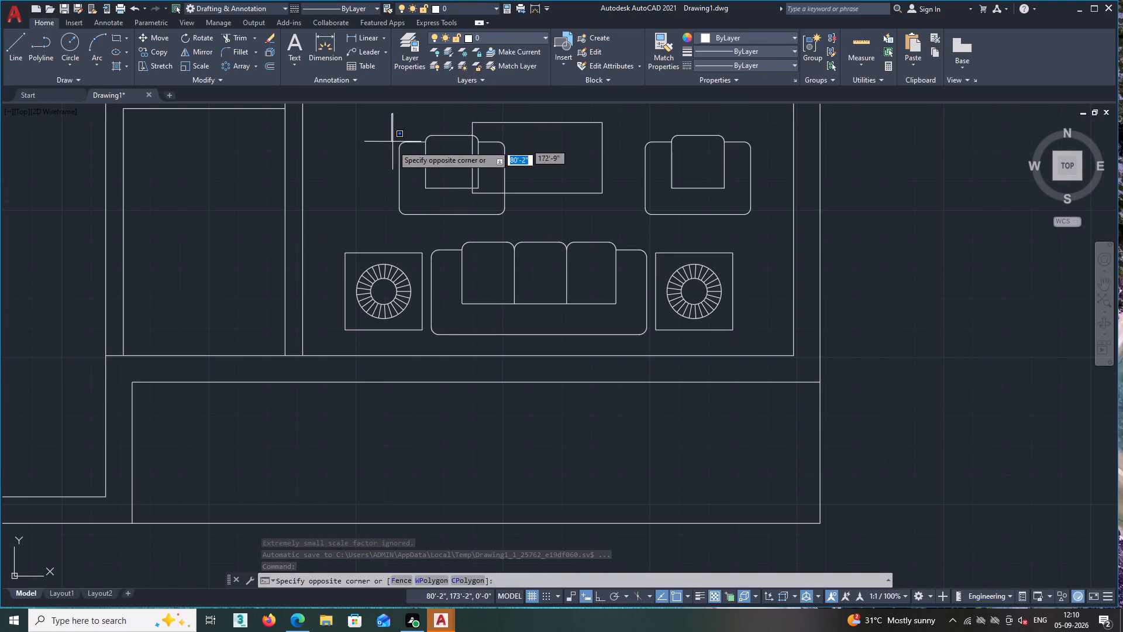
pyautogui.click(454, 218)
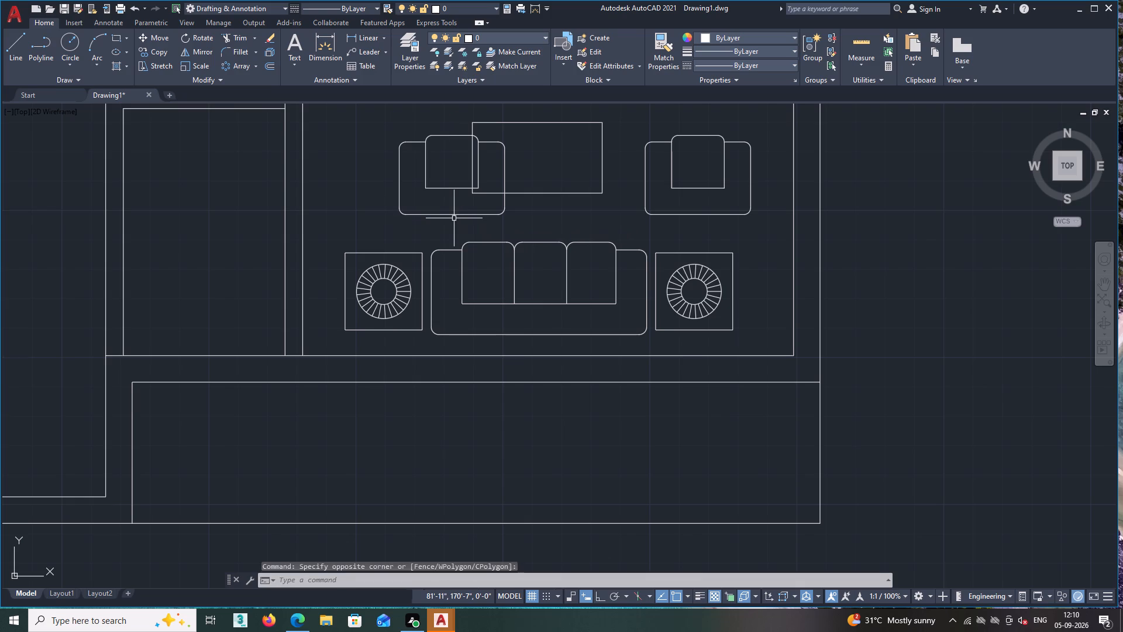
pyautogui.scroll(-1, 480, 221)
pyautogui.click(509, 176)
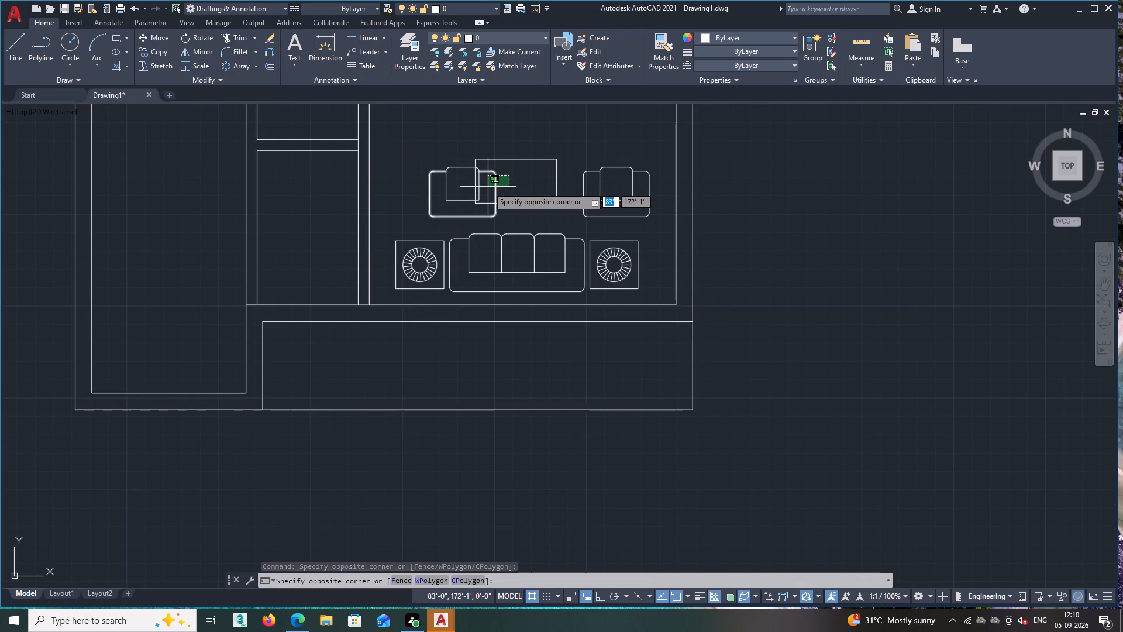
pyautogui.click(488, 187)
pyautogui.scroll(2, 468, 180)
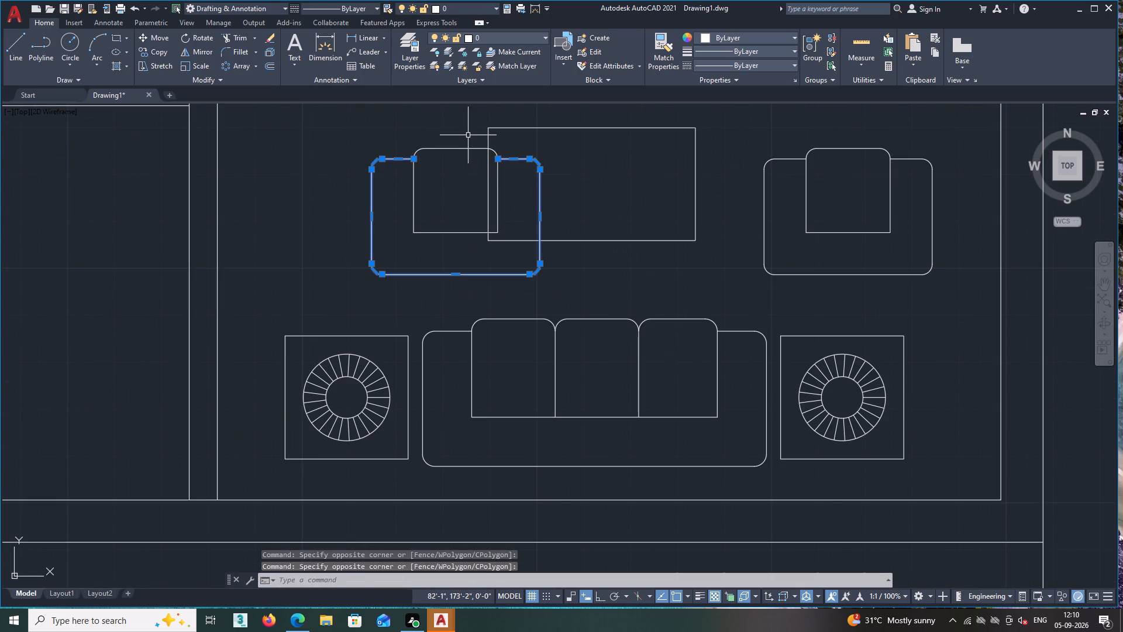
pyautogui.click(466, 134)
pyautogui.click(444, 237)
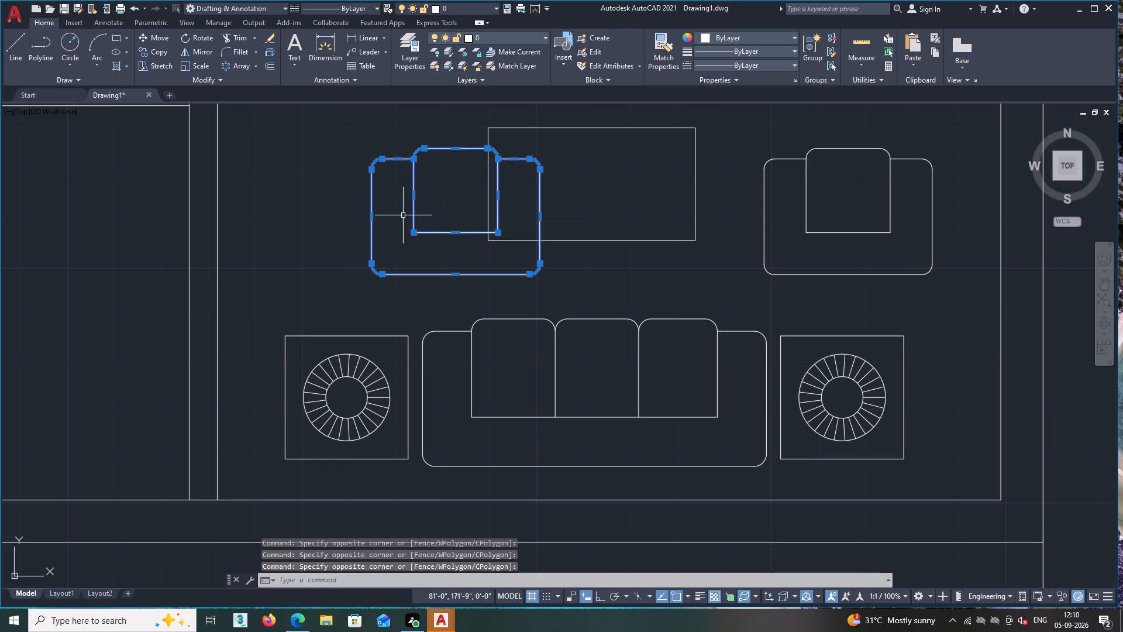
pyautogui.click(159, 37)
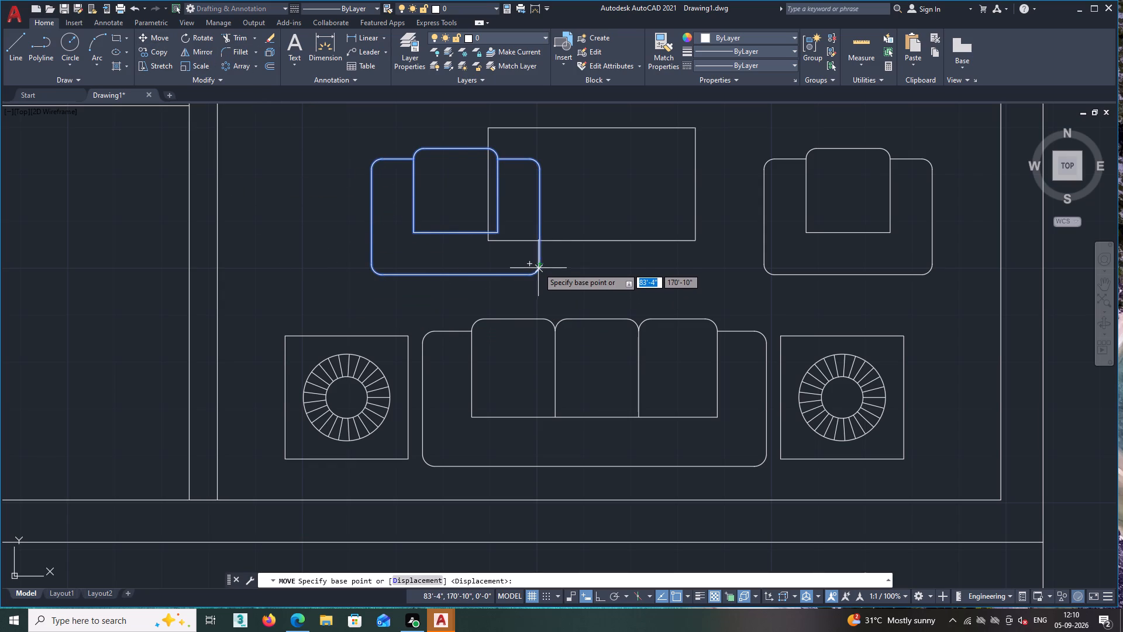
pyautogui.click(539, 266)
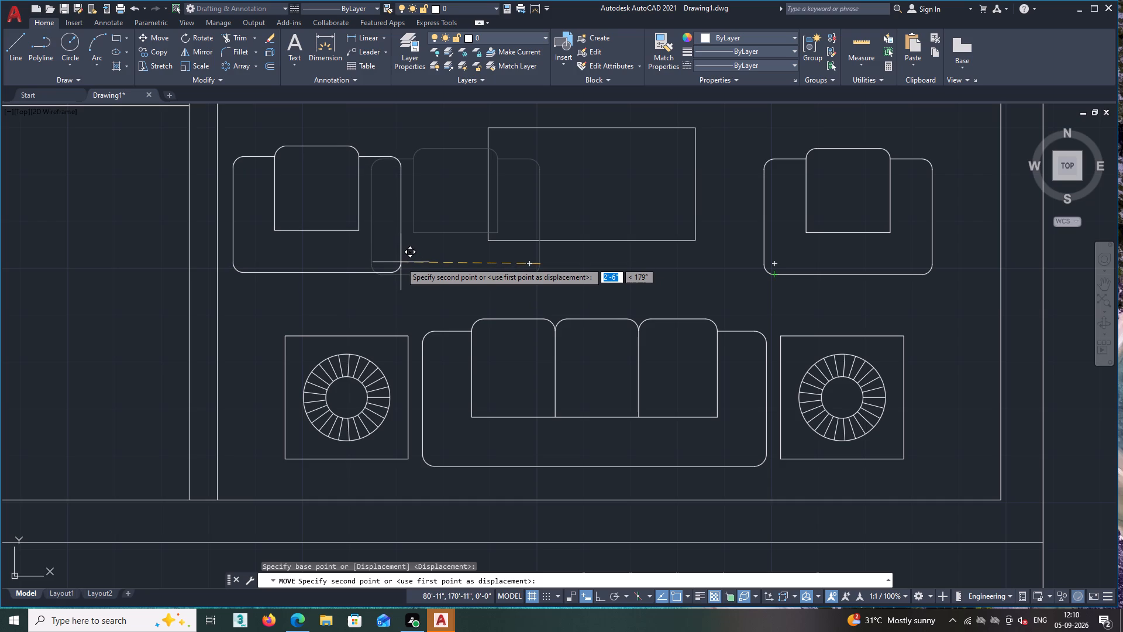
pyautogui.press('F8')
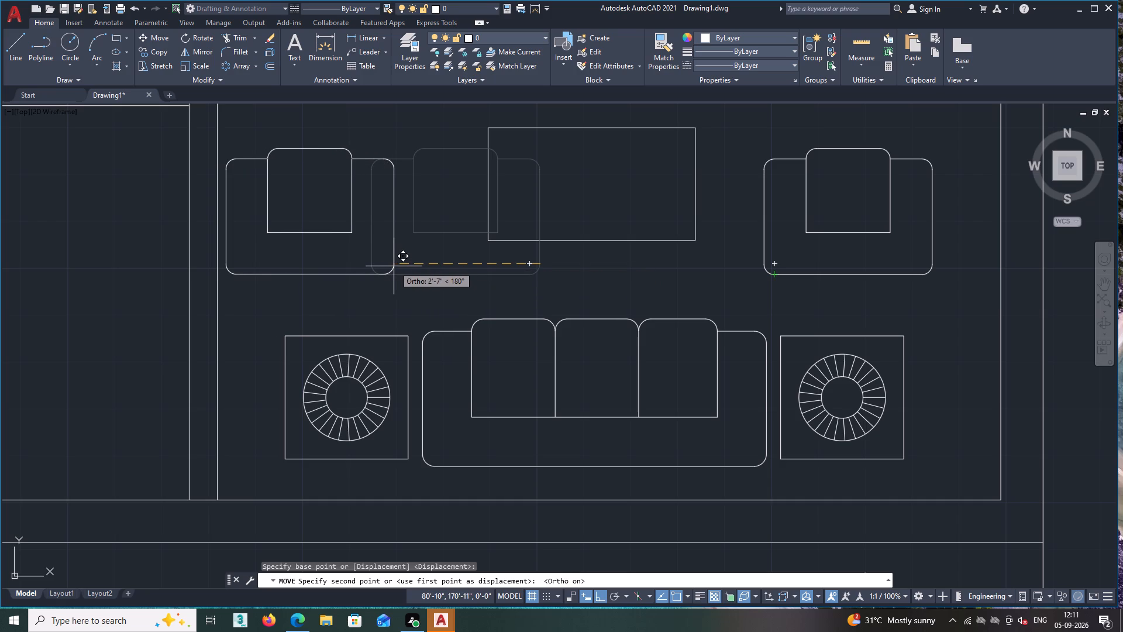
pyautogui.click(397, 266)
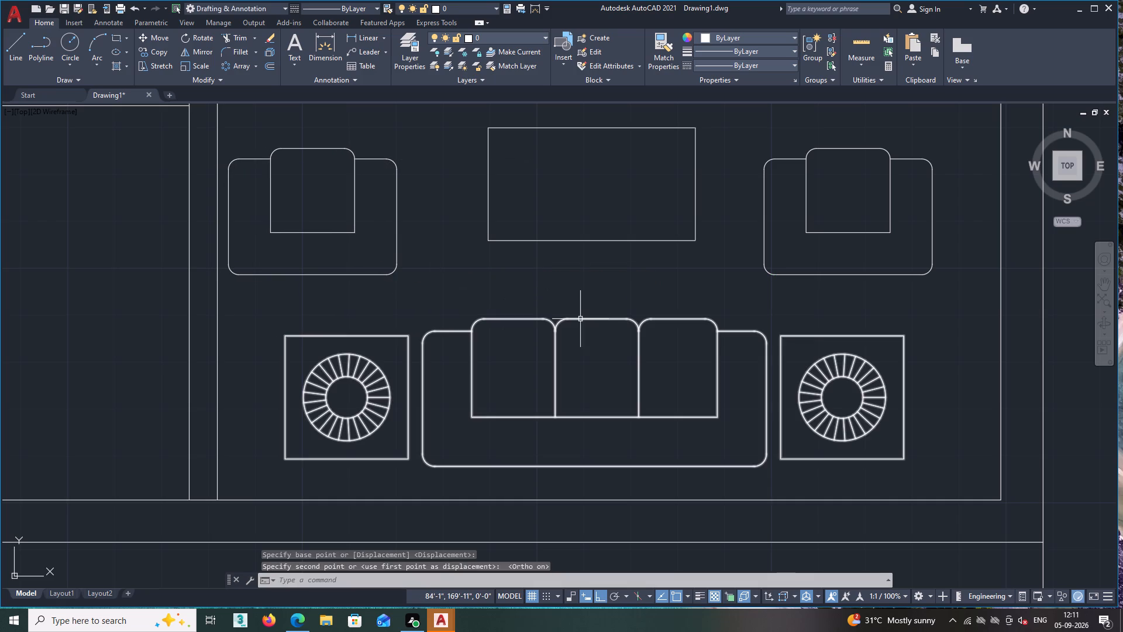
pyautogui.press('Escape')
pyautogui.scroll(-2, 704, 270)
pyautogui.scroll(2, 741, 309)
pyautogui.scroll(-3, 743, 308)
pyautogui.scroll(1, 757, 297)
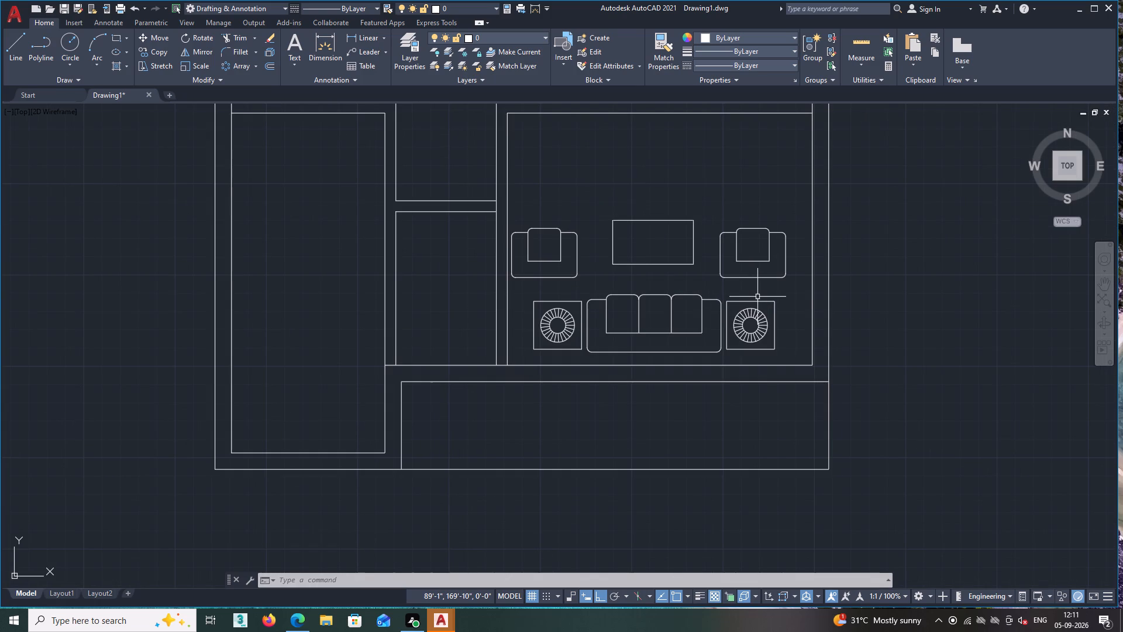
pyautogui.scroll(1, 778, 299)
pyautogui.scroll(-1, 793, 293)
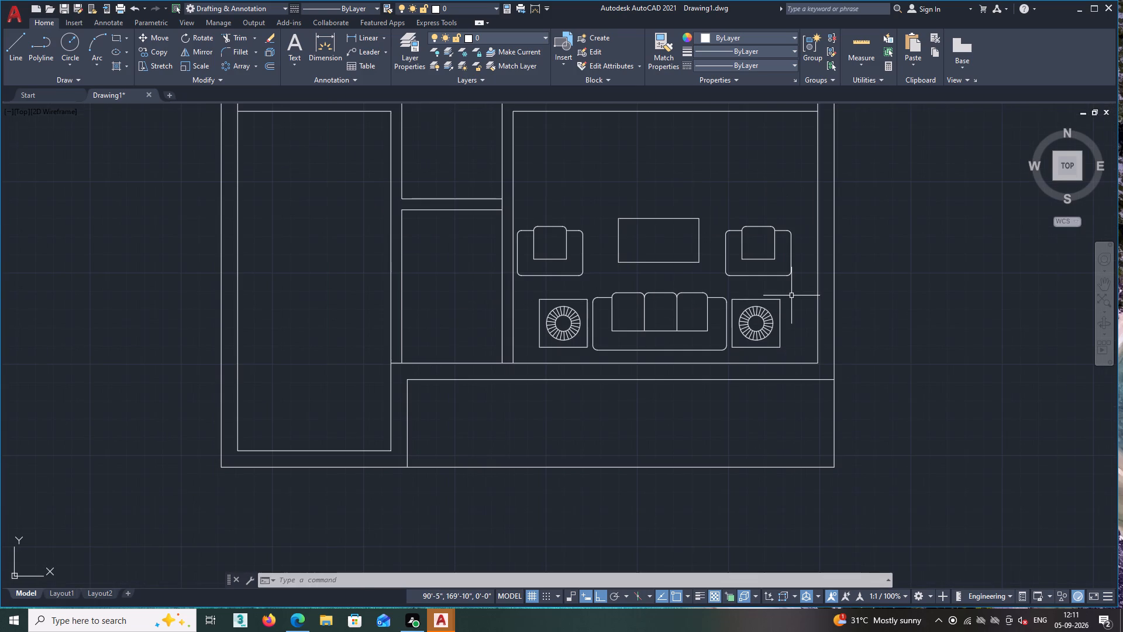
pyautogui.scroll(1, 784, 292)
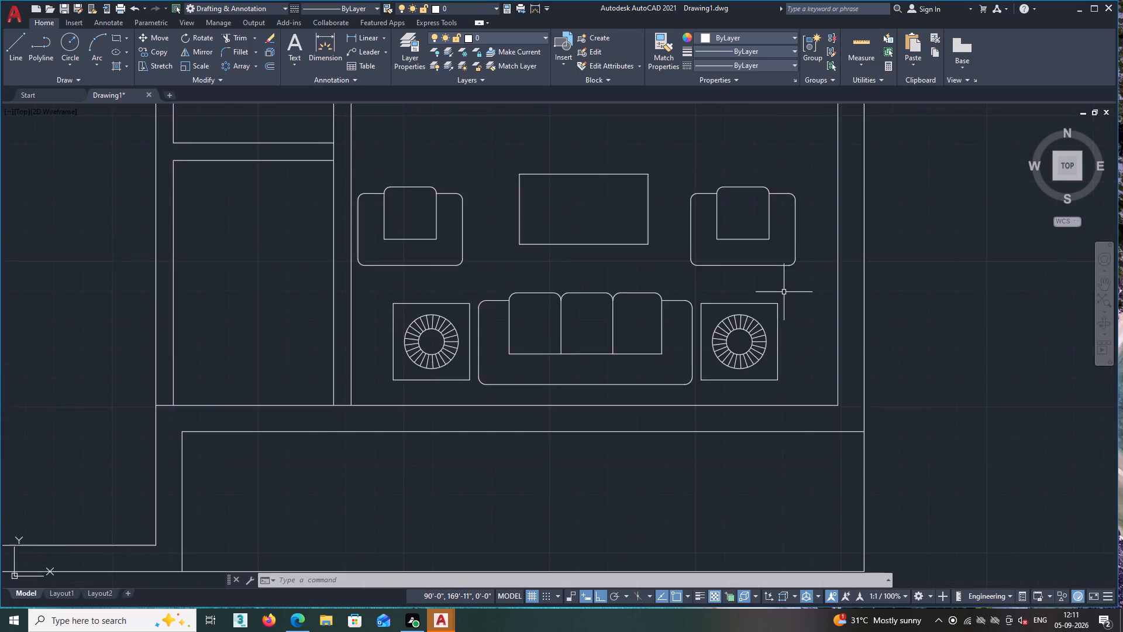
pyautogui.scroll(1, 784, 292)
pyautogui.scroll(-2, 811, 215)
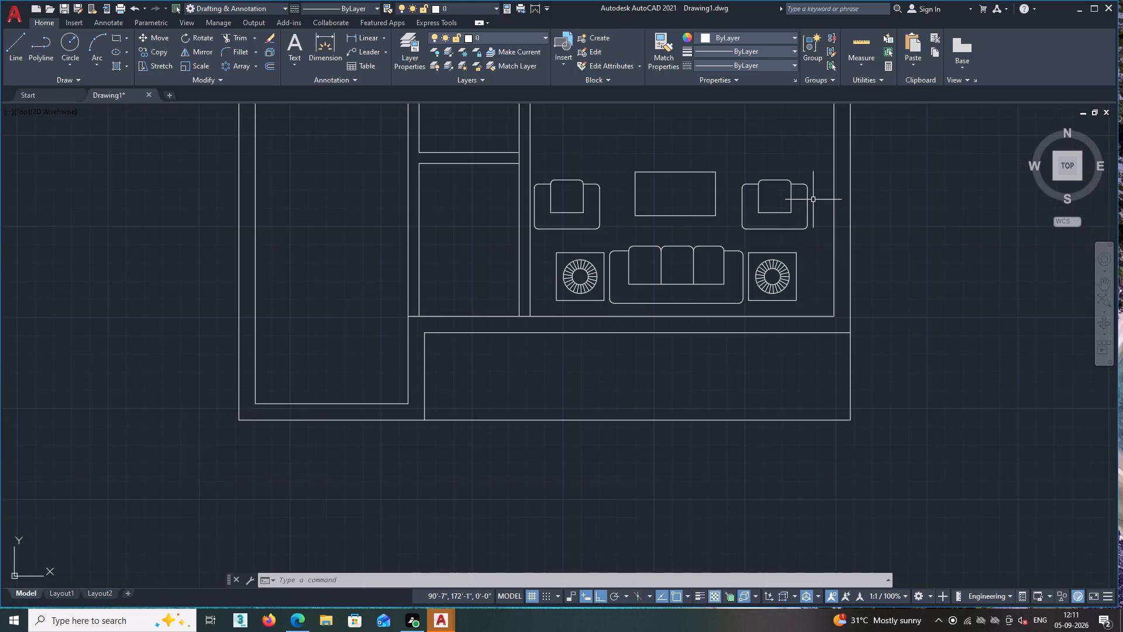
# Rotate the single-seat sofa right of the centre table by 45° about its lower-right corner, with ortho off.
pyautogui.scroll(1, 813, 200)
pyautogui.click(828, 155)
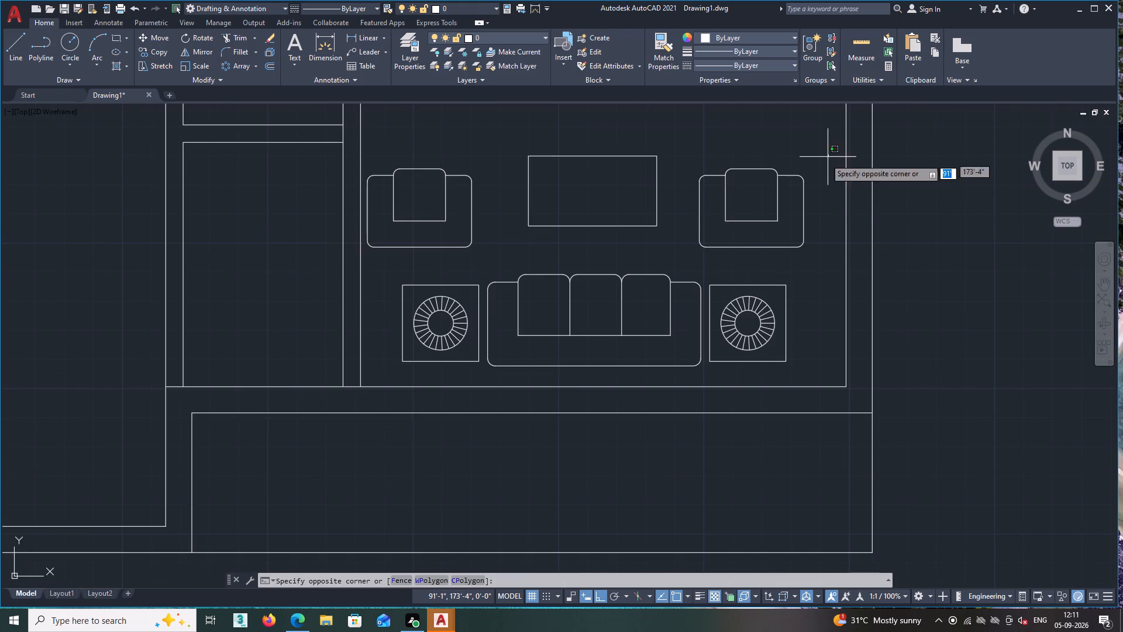
pyautogui.click(688, 255)
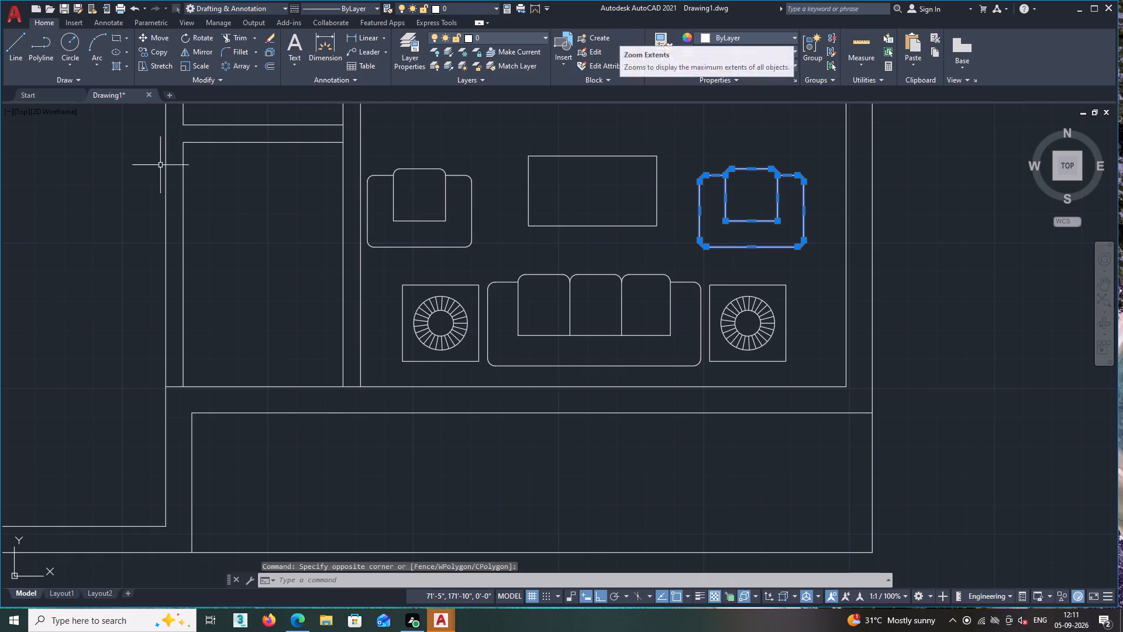
pyautogui.click(199, 37)
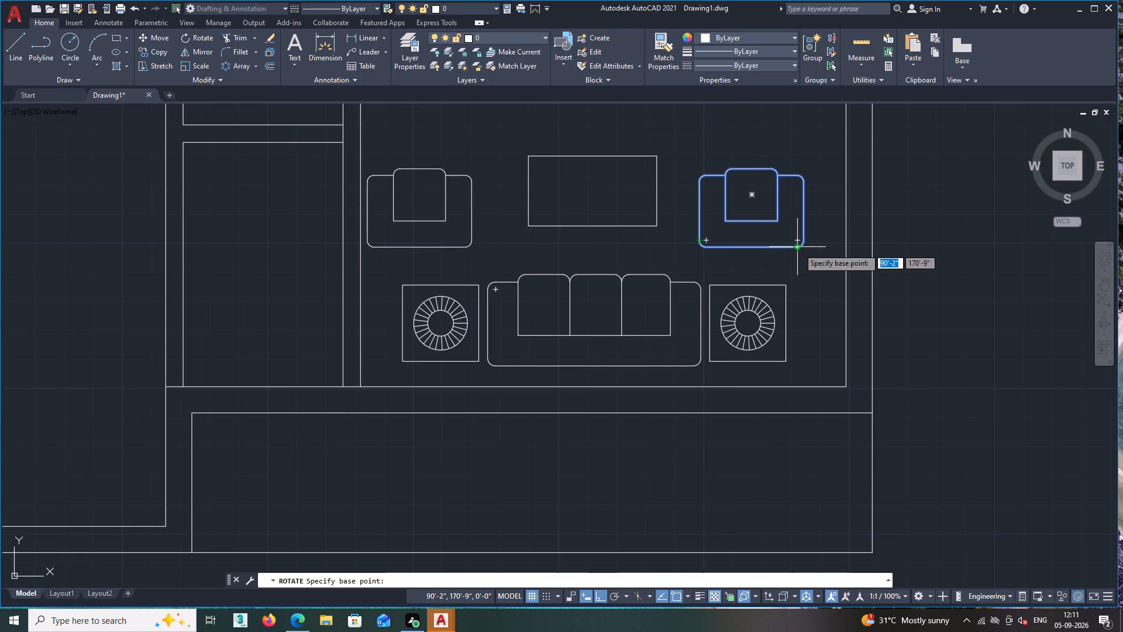
pyautogui.click(798, 248)
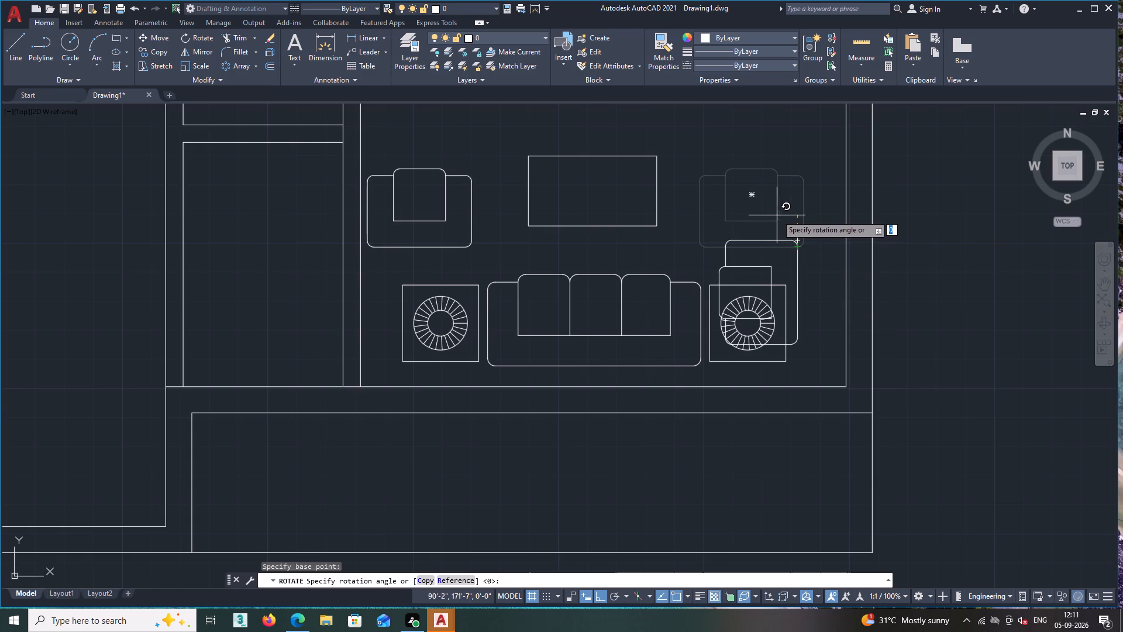
pyautogui.press('F8')
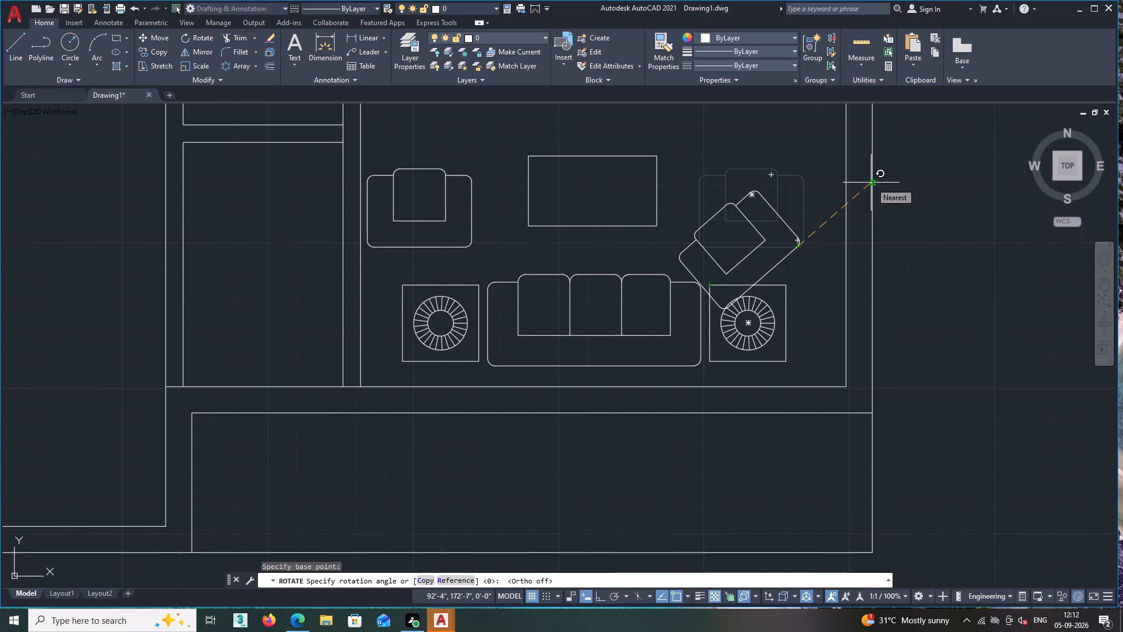
pyautogui.press('4')
pyautogui.press('5')
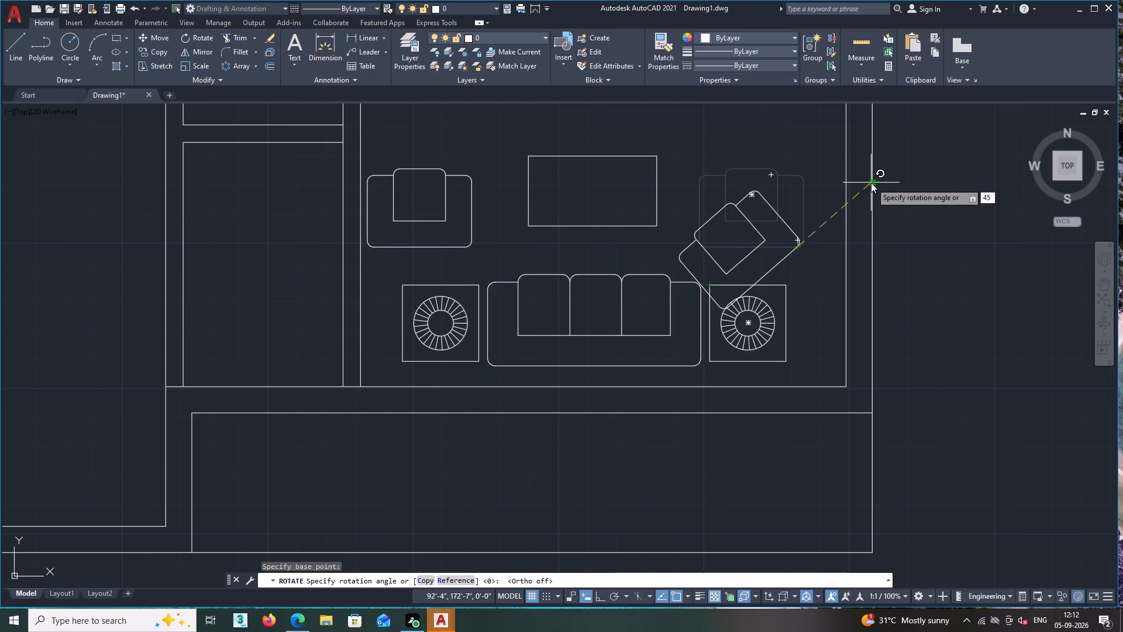
pyautogui.press('Return')
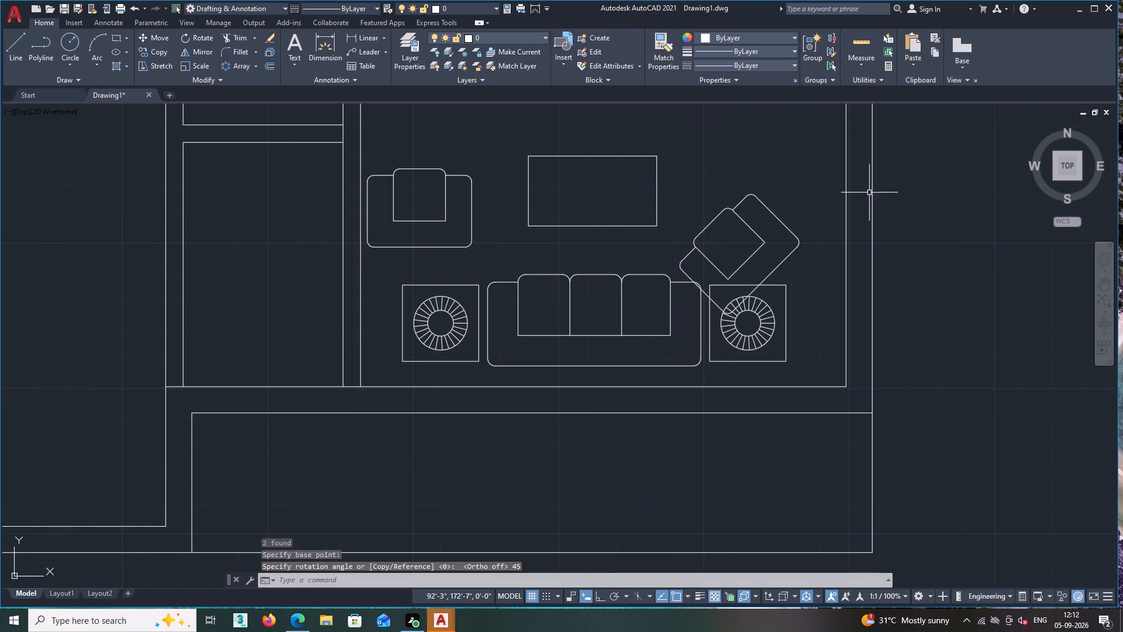
# Move the rotated single-seat sofa about 1'-4" up and to the right, clear of the side table and three-seat sofa.
pyautogui.scroll(-1, 844, 336)
pyautogui.scroll(2, 774, 332)
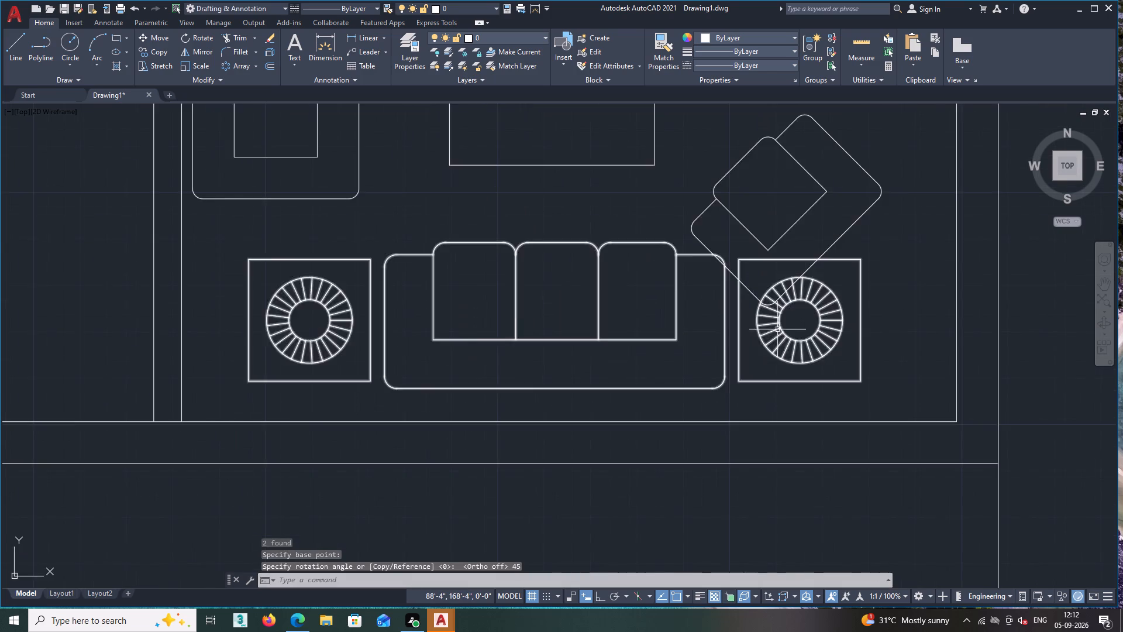
pyautogui.scroll(-3, 784, 329)
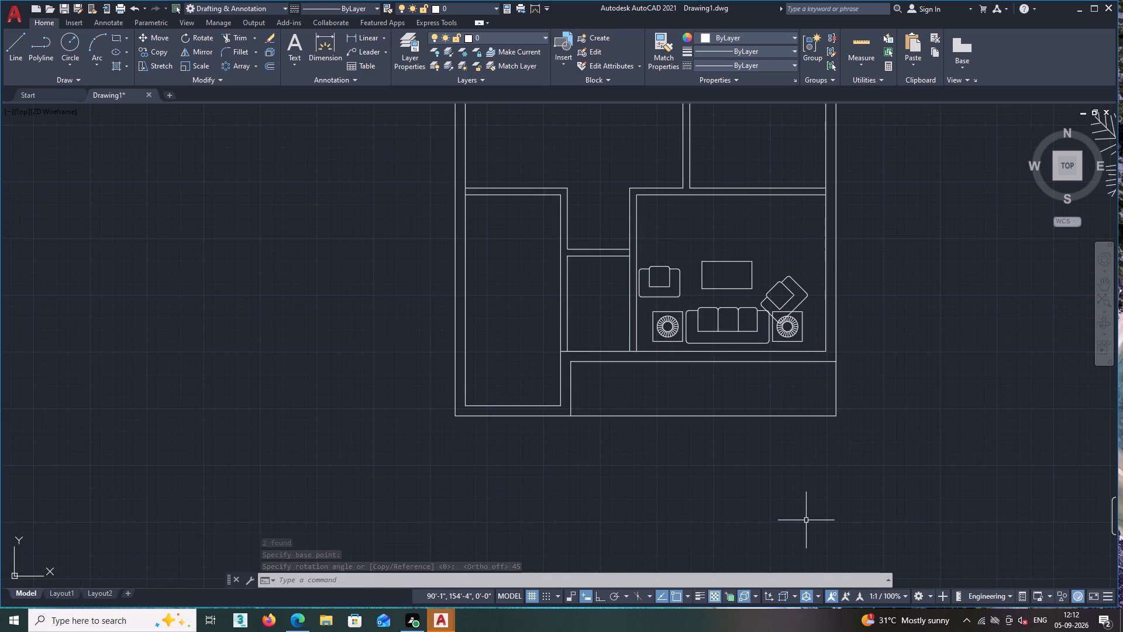
pyautogui.scroll(1, 772, 370)
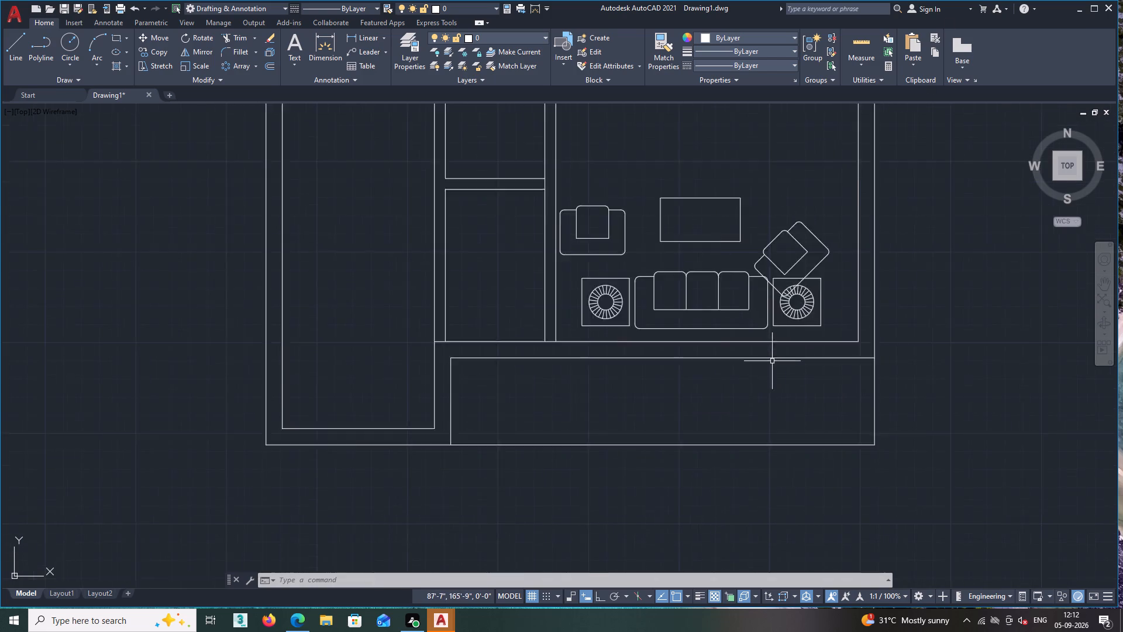
pyautogui.scroll(1, 772, 361)
pyautogui.doubleClick(851, 128)
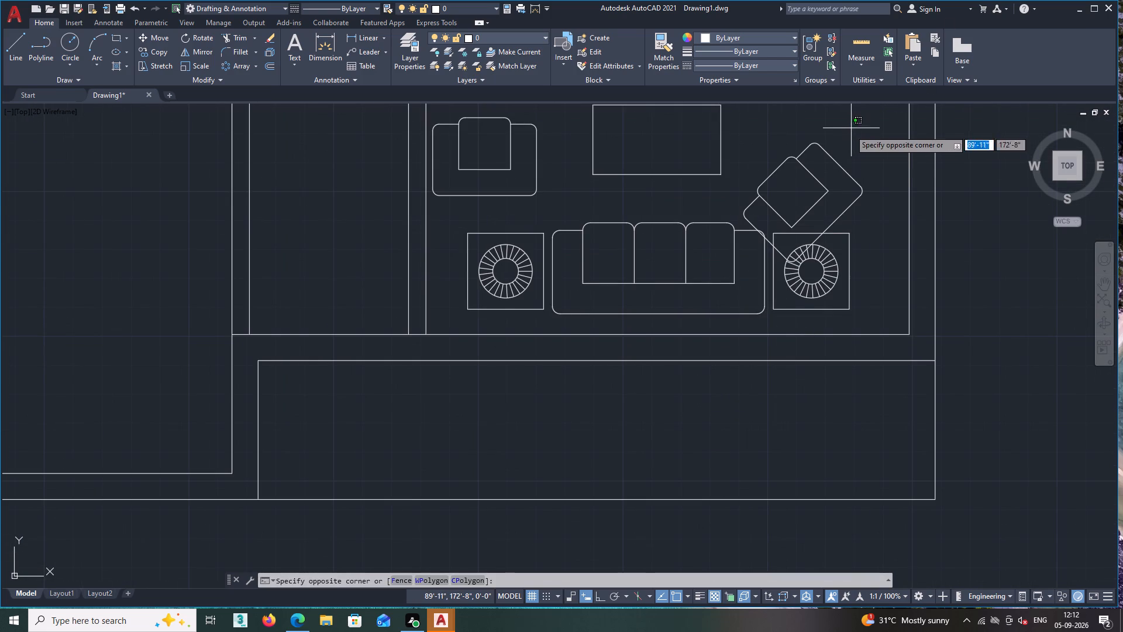
pyautogui.click(747, 201)
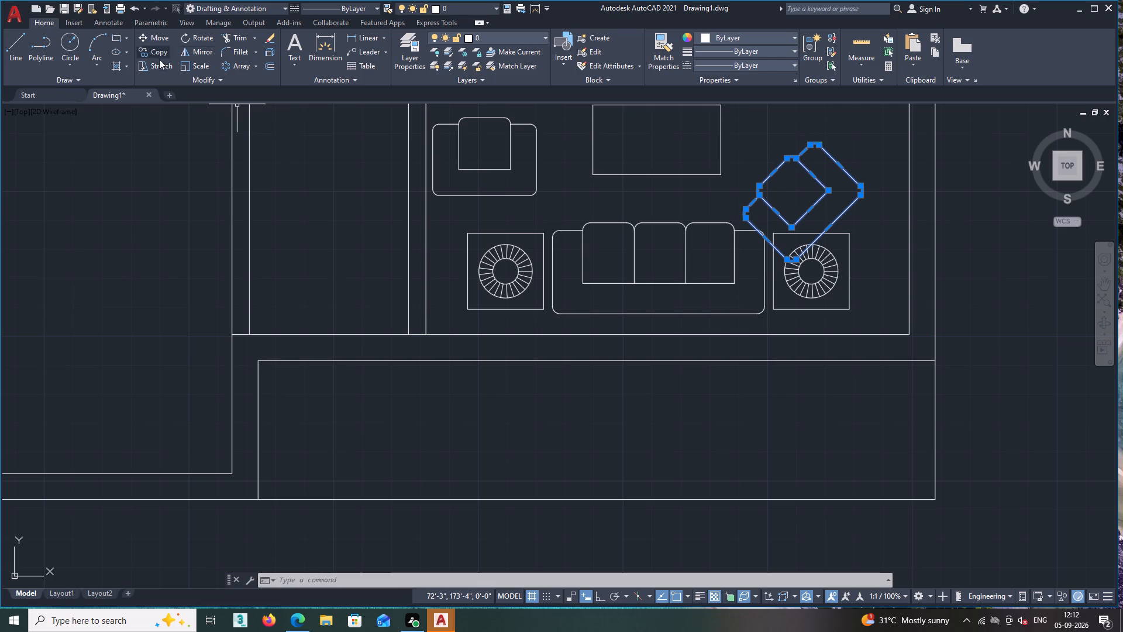
pyautogui.click(146, 37)
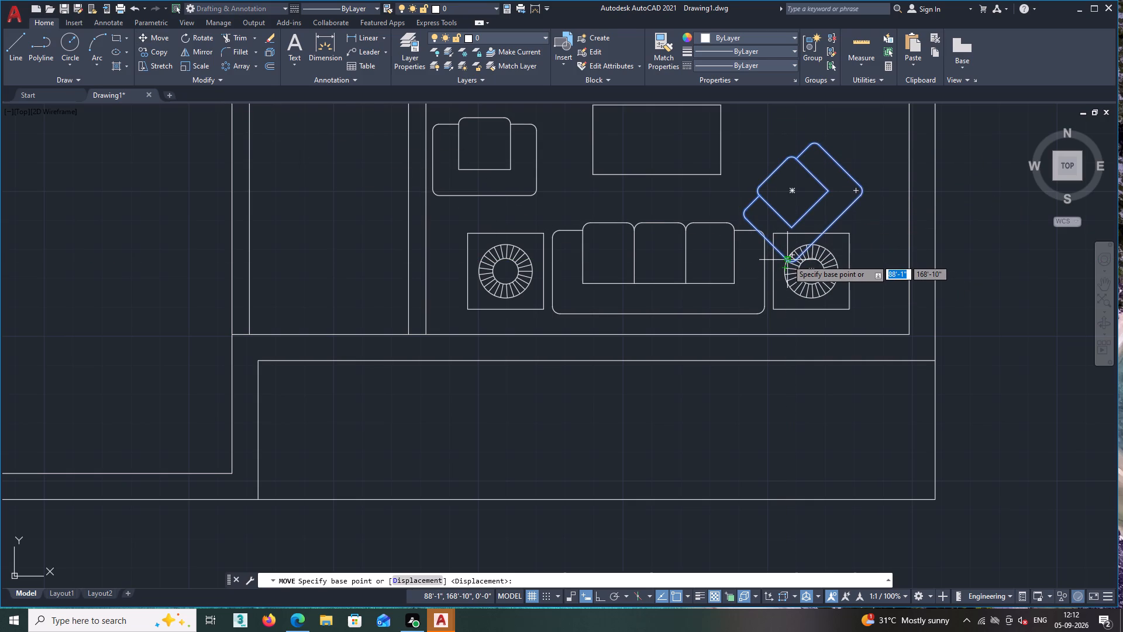
pyautogui.scroll(6, 787, 259)
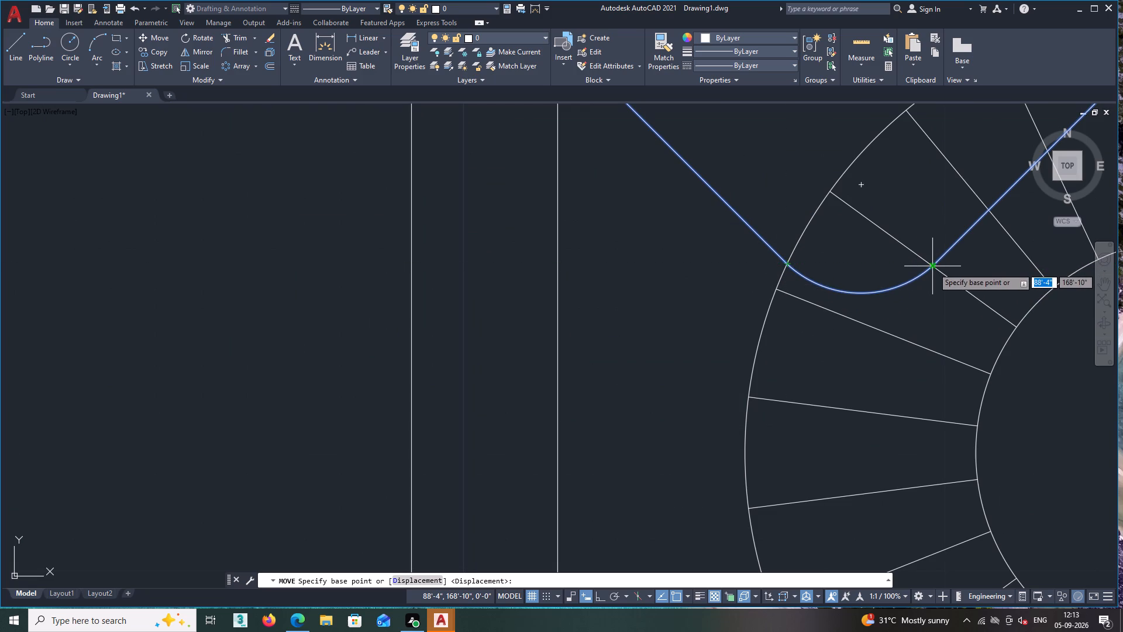
pyautogui.scroll(-2, 881, 339)
pyautogui.scroll(-5, 933, 279)
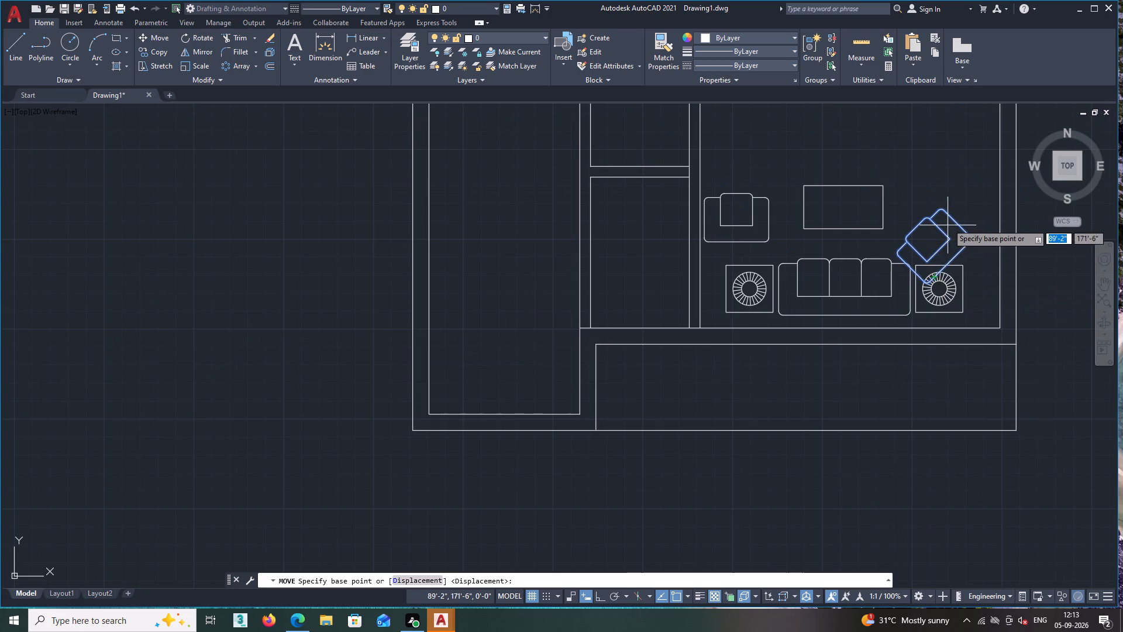
pyautogui.scroll(4, 945, 212)
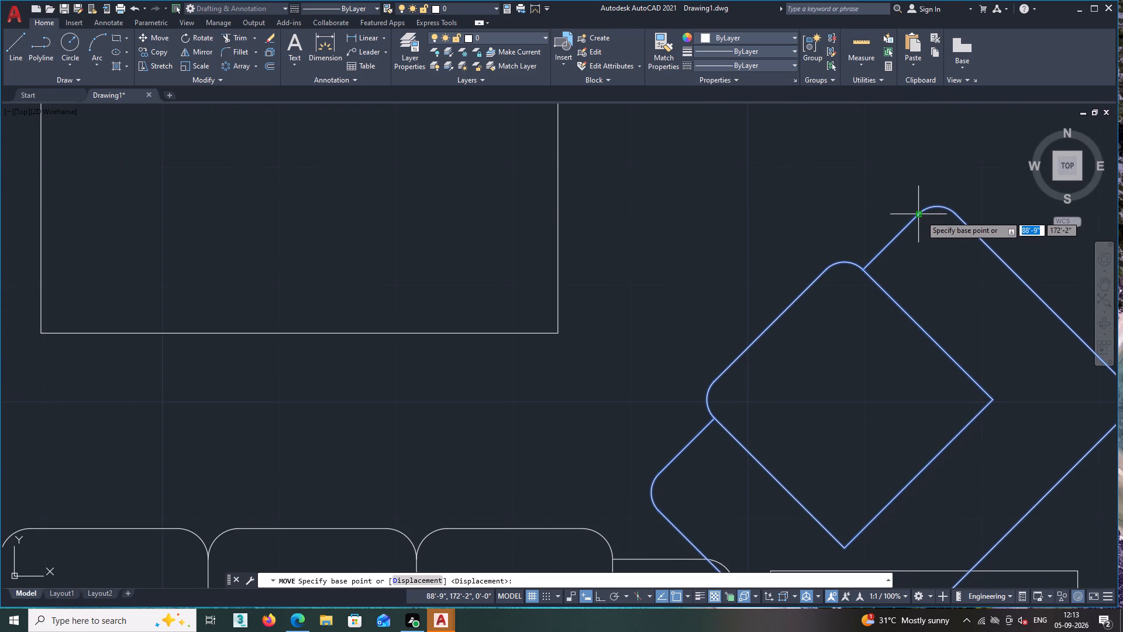
pyautogui.click(921, 215)
pyautogui.scroll(-3, 907, 166)
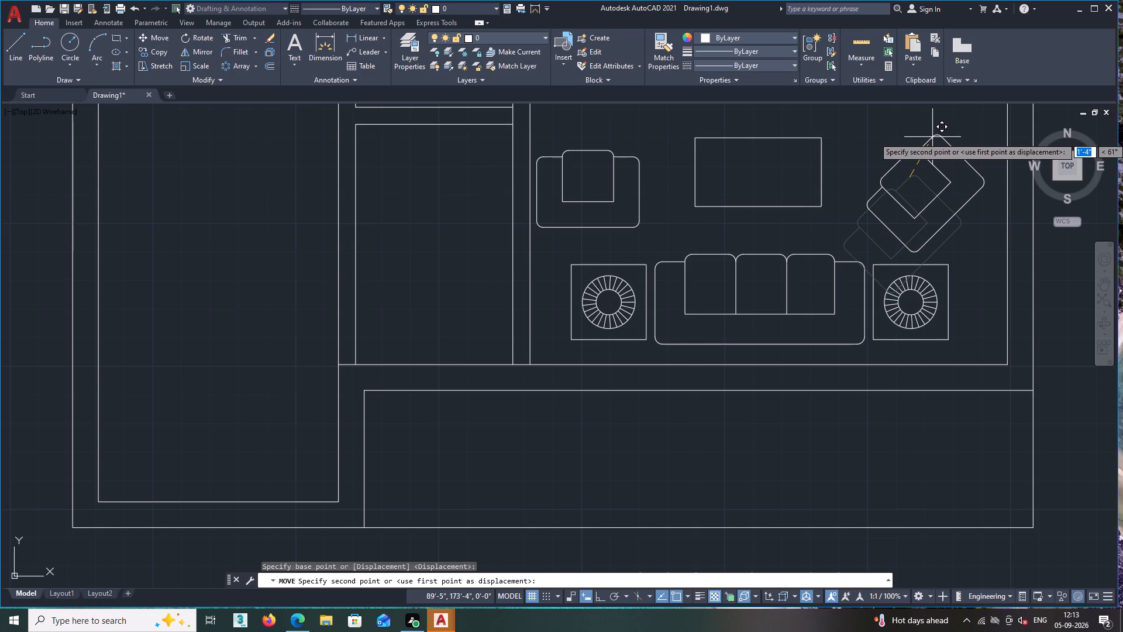
pyautogui.click(931, 137)
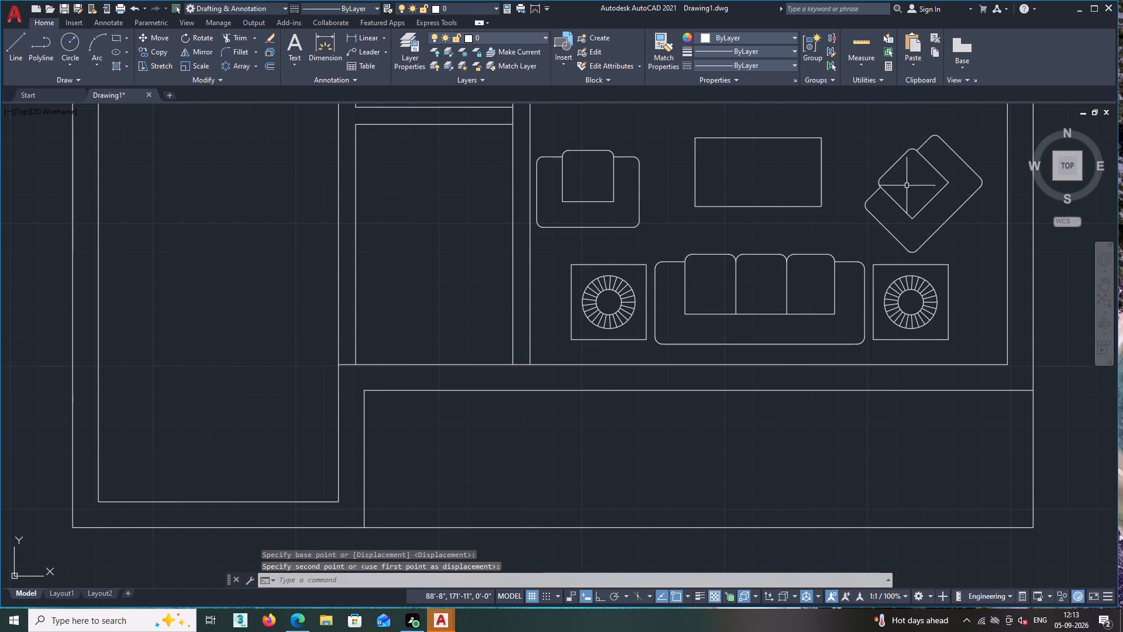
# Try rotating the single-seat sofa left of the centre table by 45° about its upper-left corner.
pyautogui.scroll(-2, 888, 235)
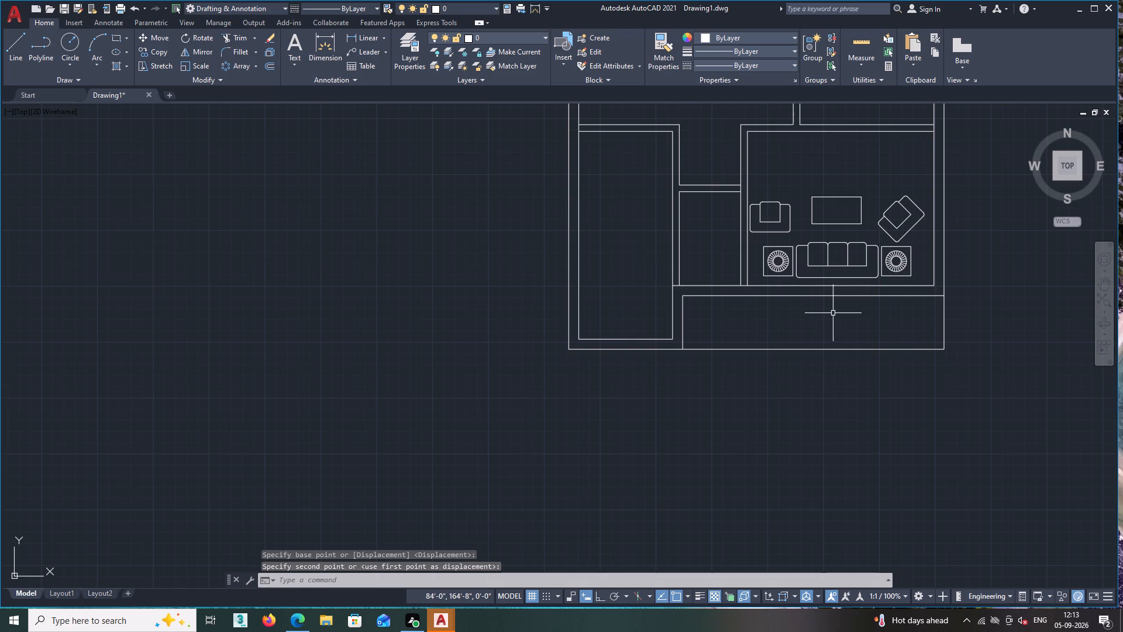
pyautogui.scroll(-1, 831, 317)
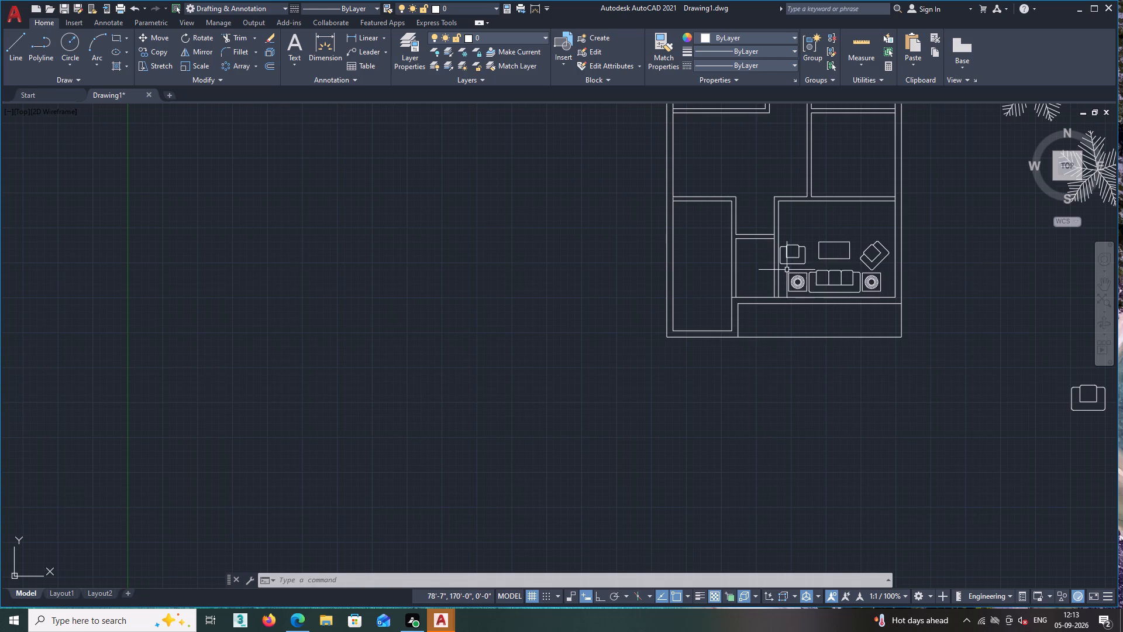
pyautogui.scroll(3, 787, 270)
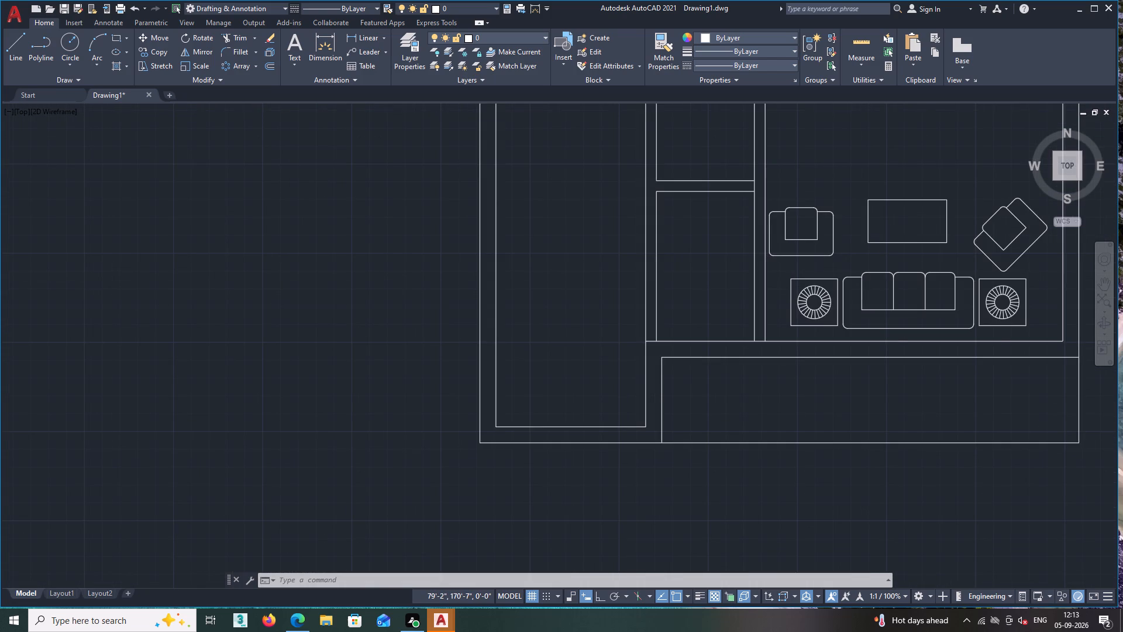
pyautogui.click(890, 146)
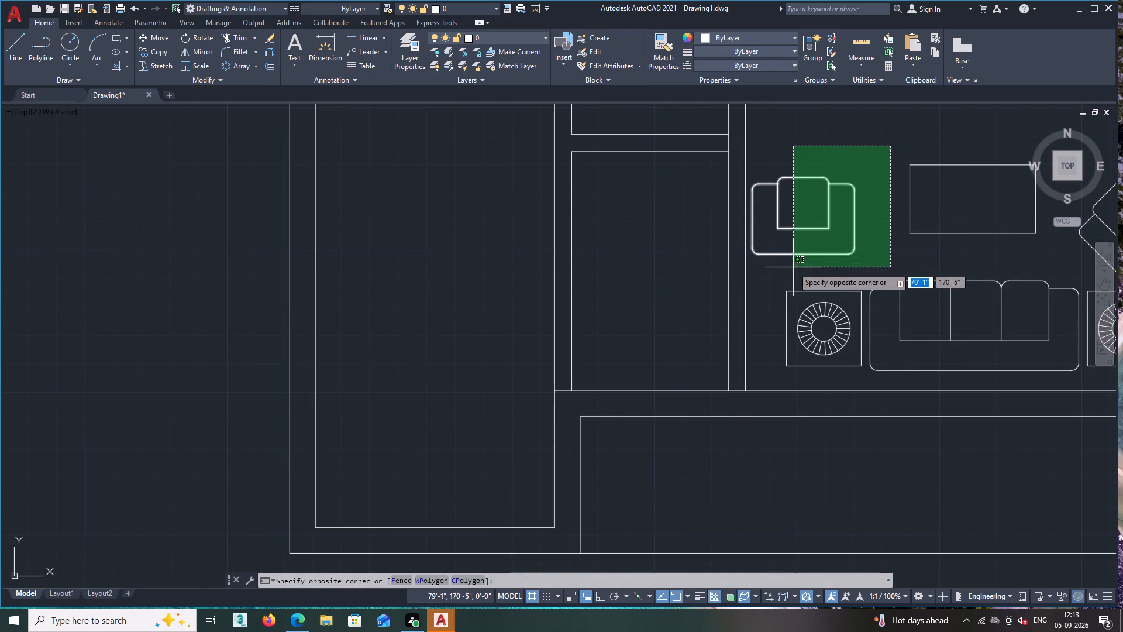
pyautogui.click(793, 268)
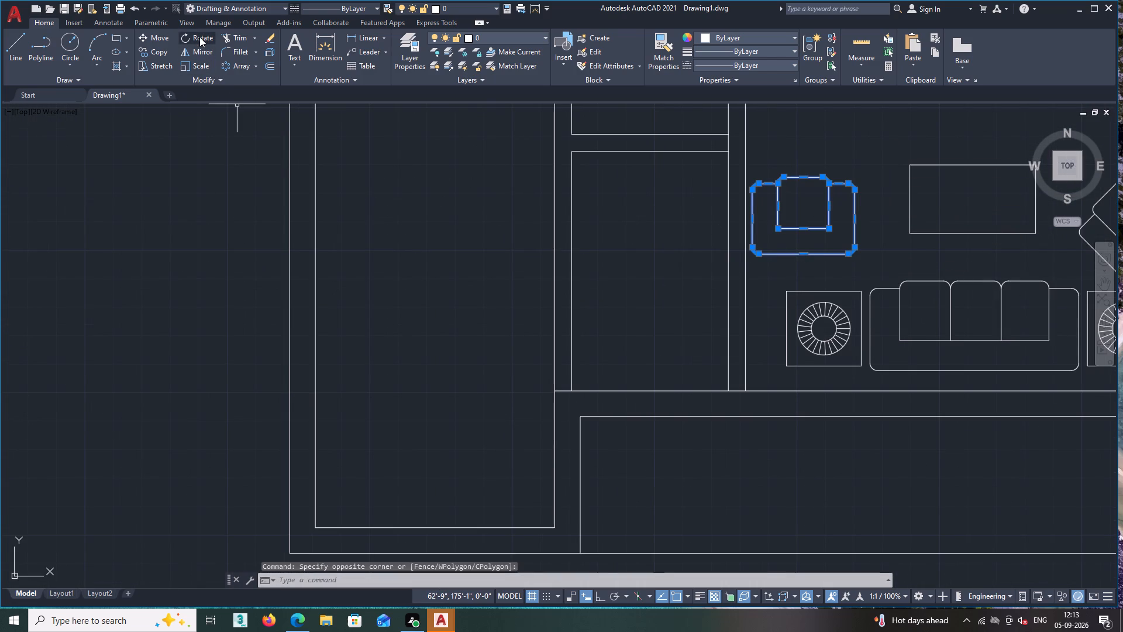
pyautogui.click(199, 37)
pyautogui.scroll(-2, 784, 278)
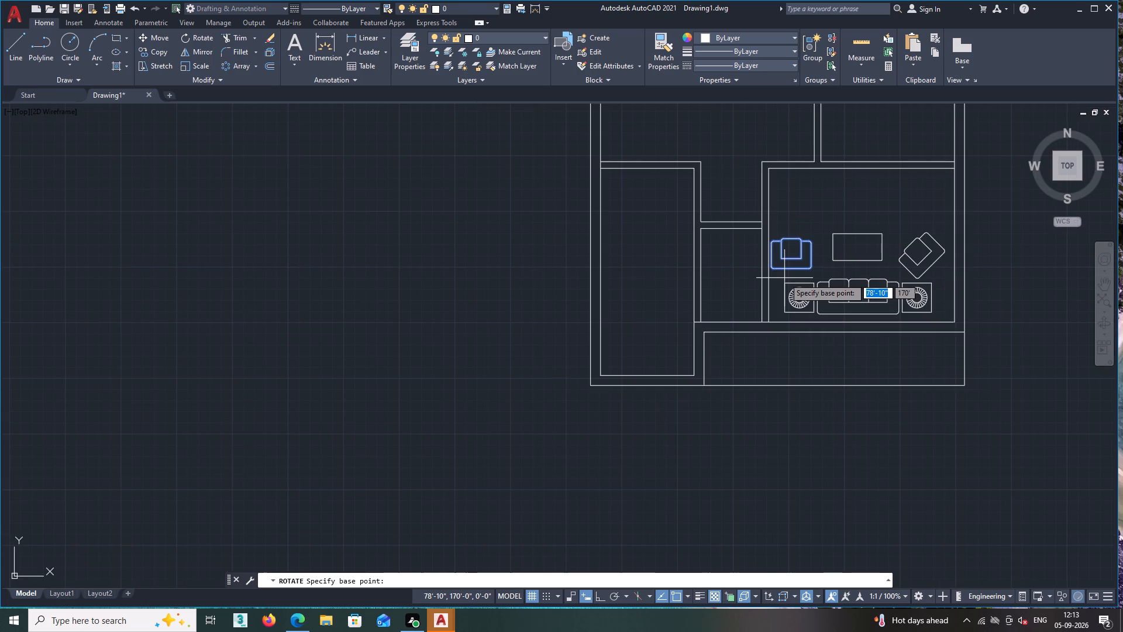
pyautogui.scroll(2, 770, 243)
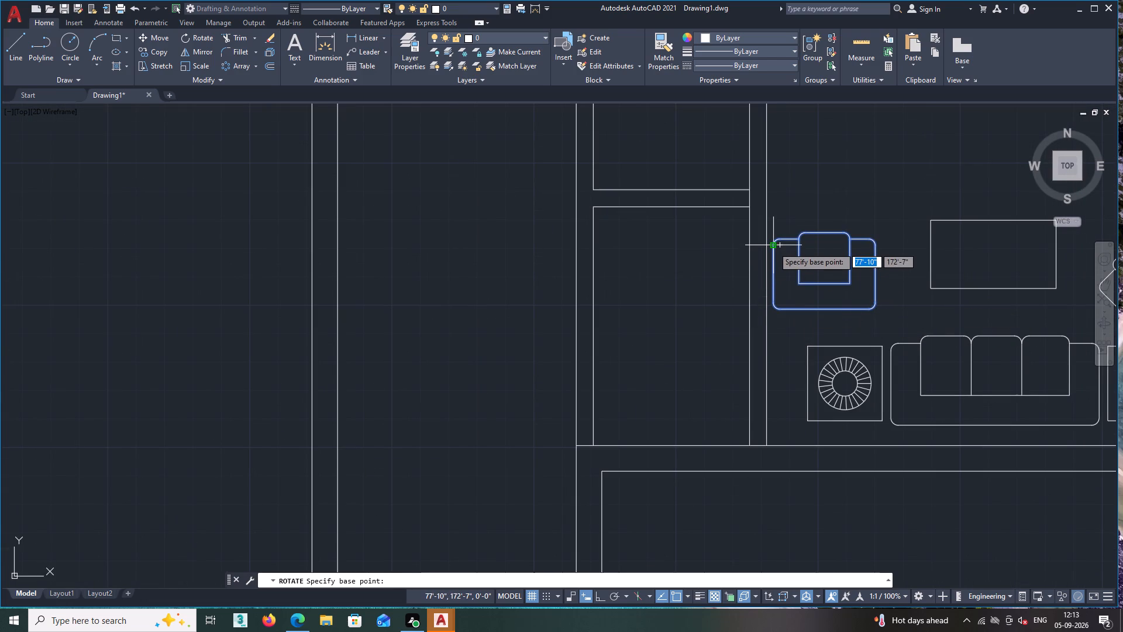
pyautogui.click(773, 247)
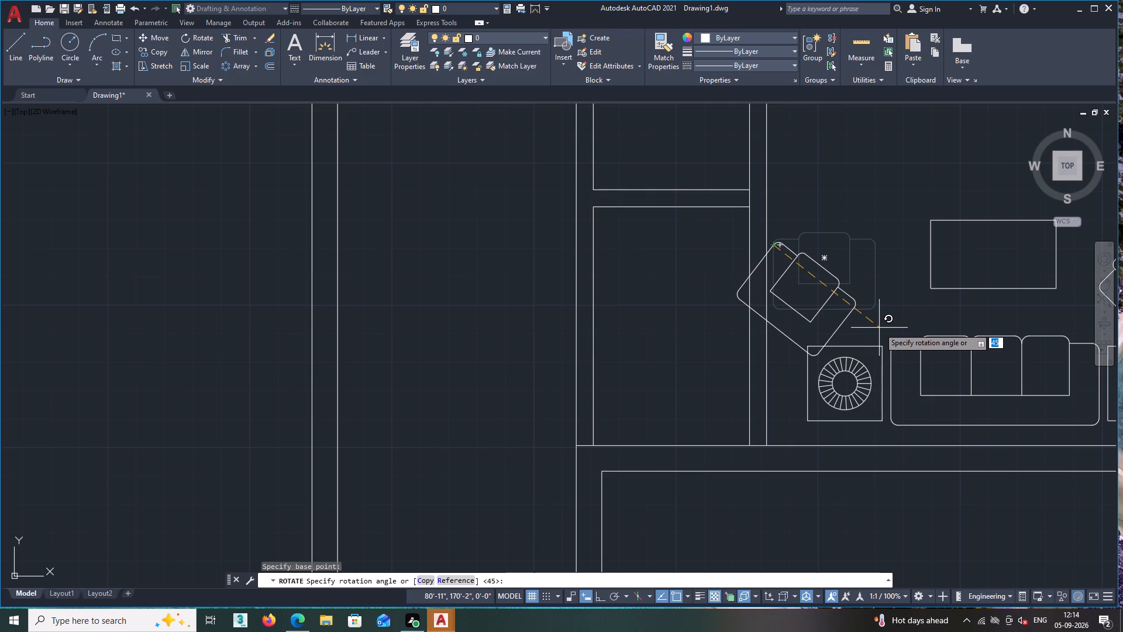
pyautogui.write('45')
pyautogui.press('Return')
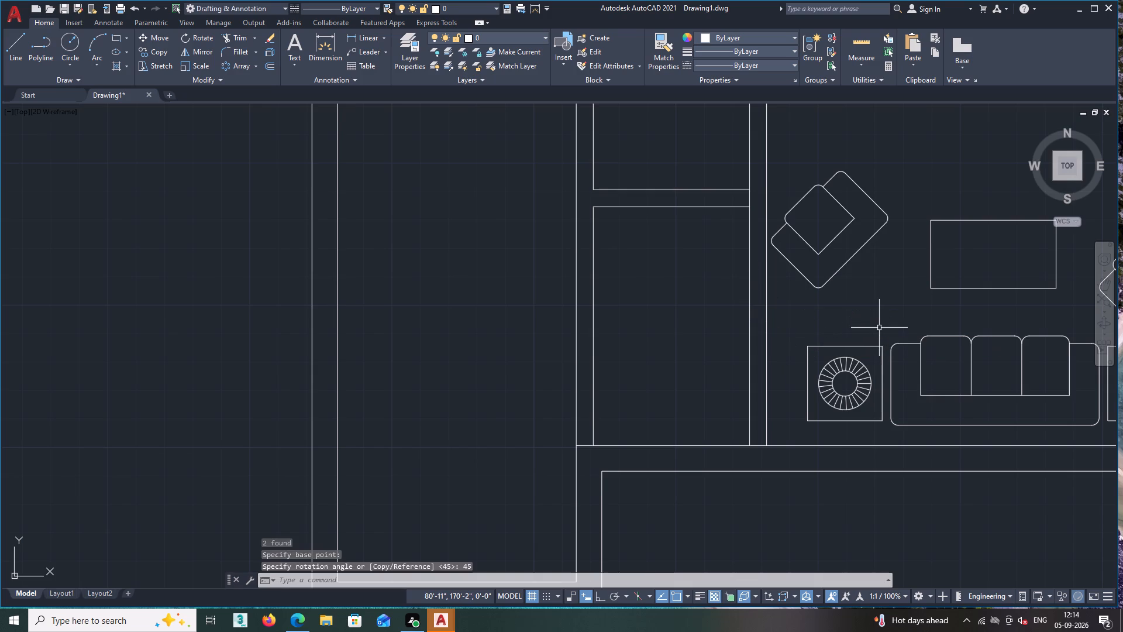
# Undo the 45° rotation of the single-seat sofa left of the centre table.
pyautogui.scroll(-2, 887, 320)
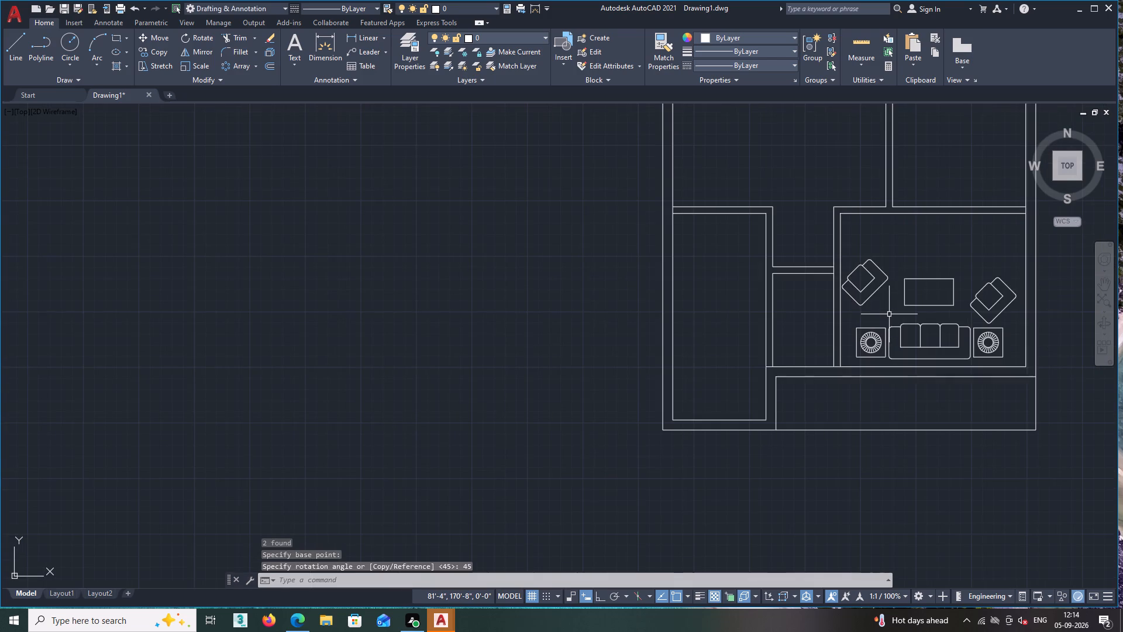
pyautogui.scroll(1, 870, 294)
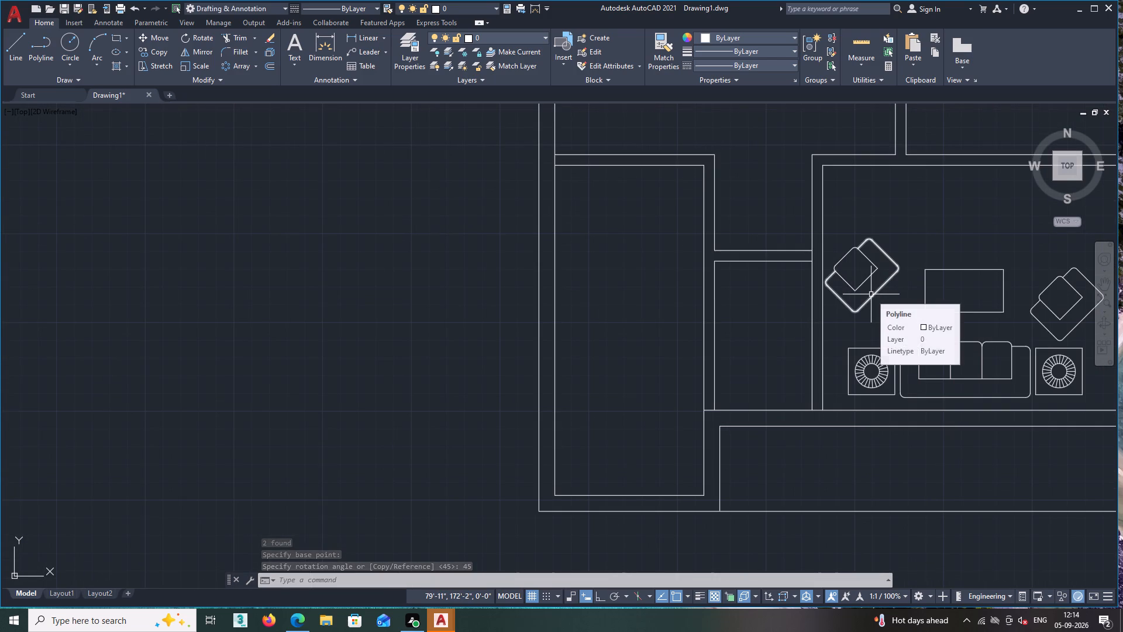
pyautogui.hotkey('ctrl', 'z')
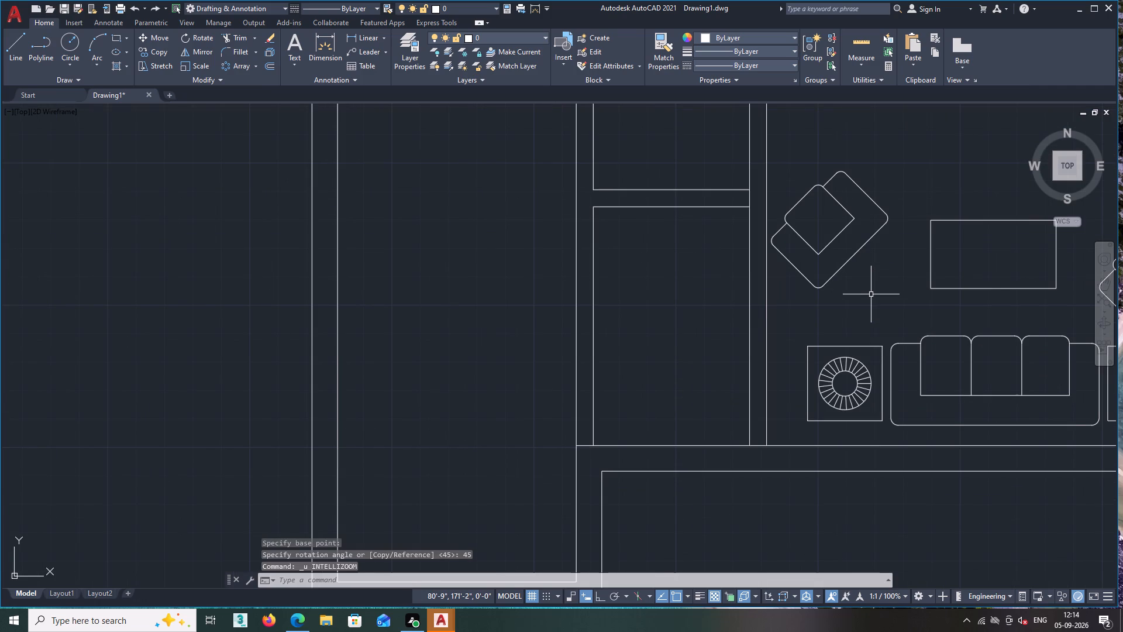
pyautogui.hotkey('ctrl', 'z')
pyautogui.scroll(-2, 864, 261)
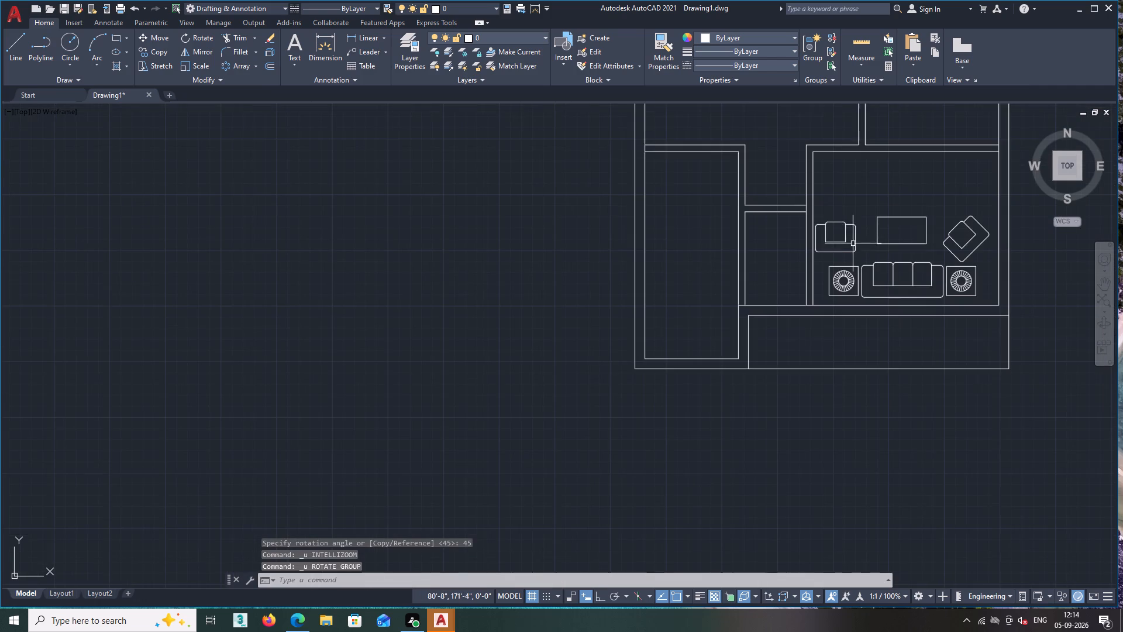
# Rotate the single-seat sofa left of the centre table by 45° about its lower-right corner.
pyautogui.scroll(1, 850, 230)
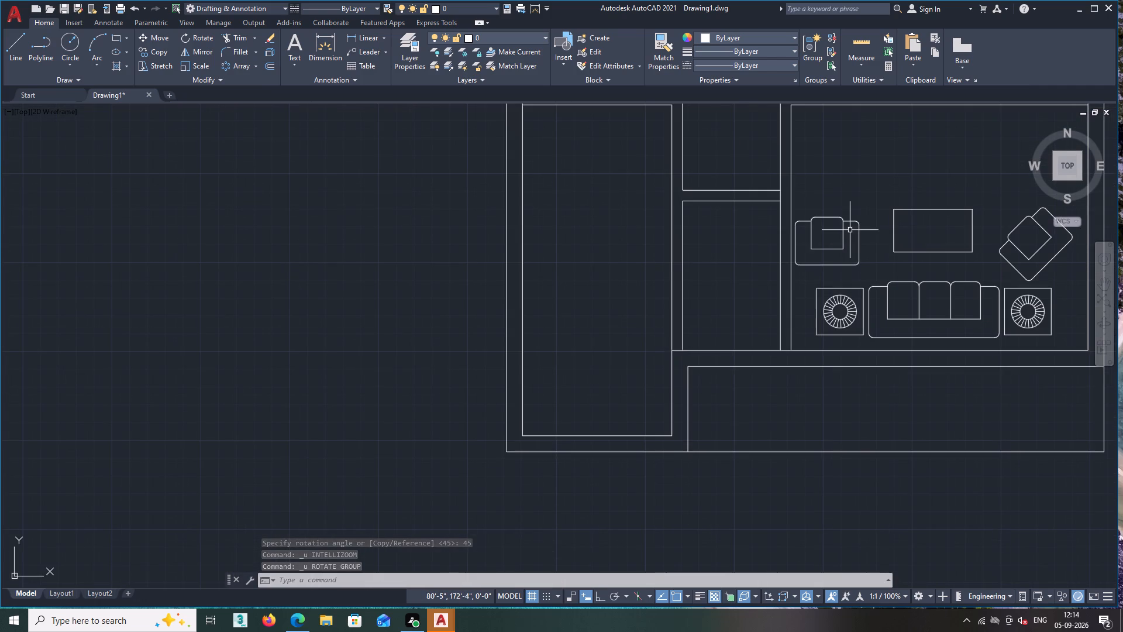
pyautogui.click(868, 207)
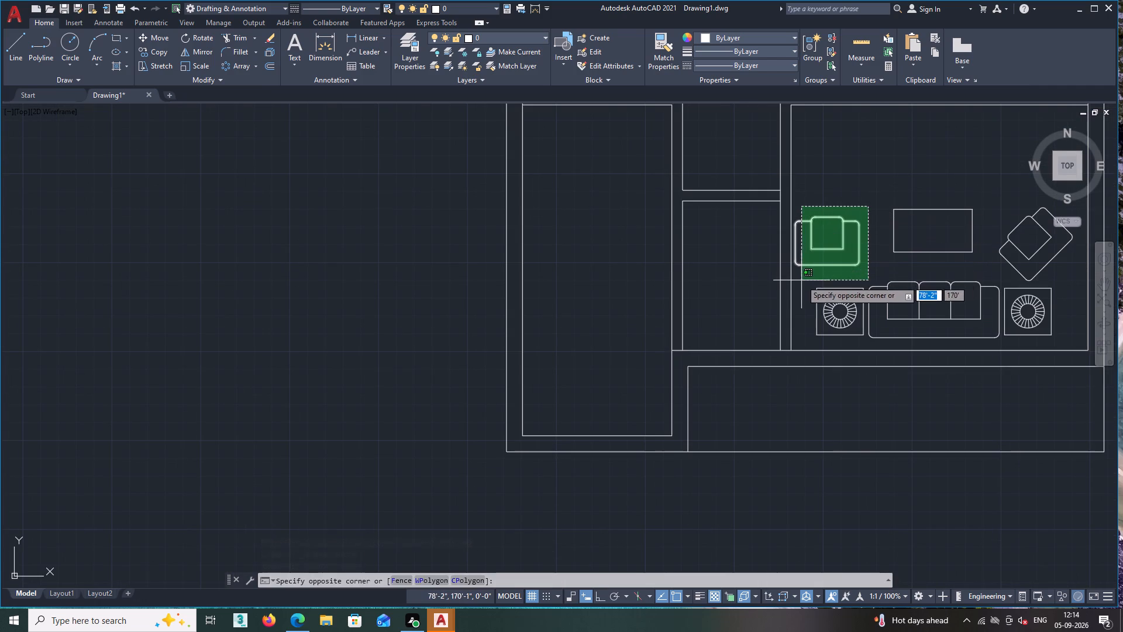
pyautogui.click(804, 276)
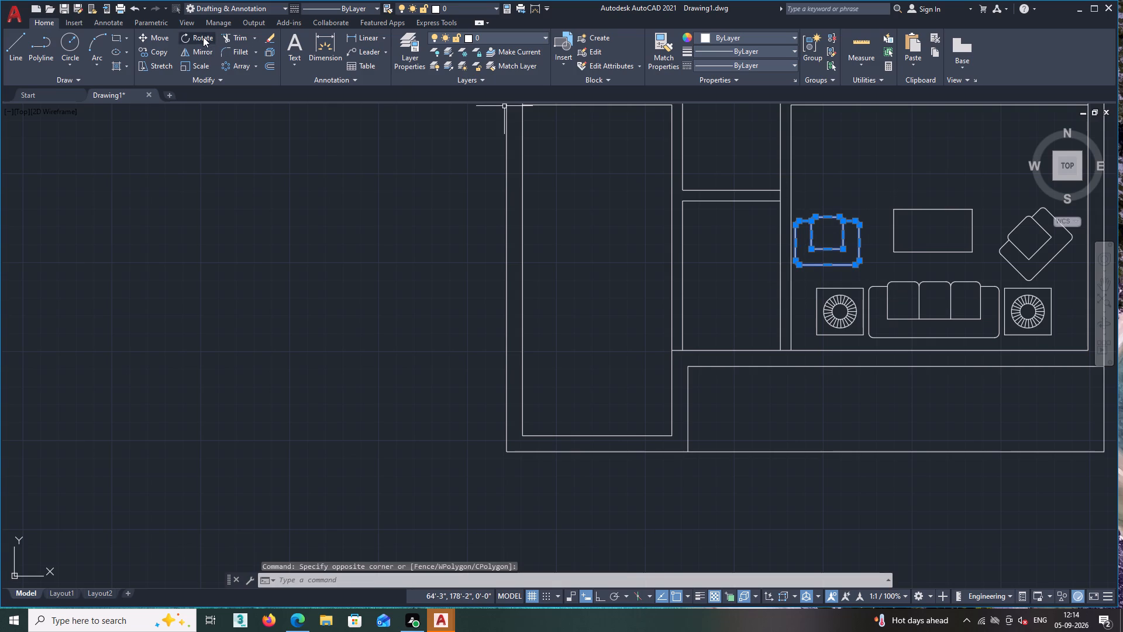
pyautogui.click(203, 37)
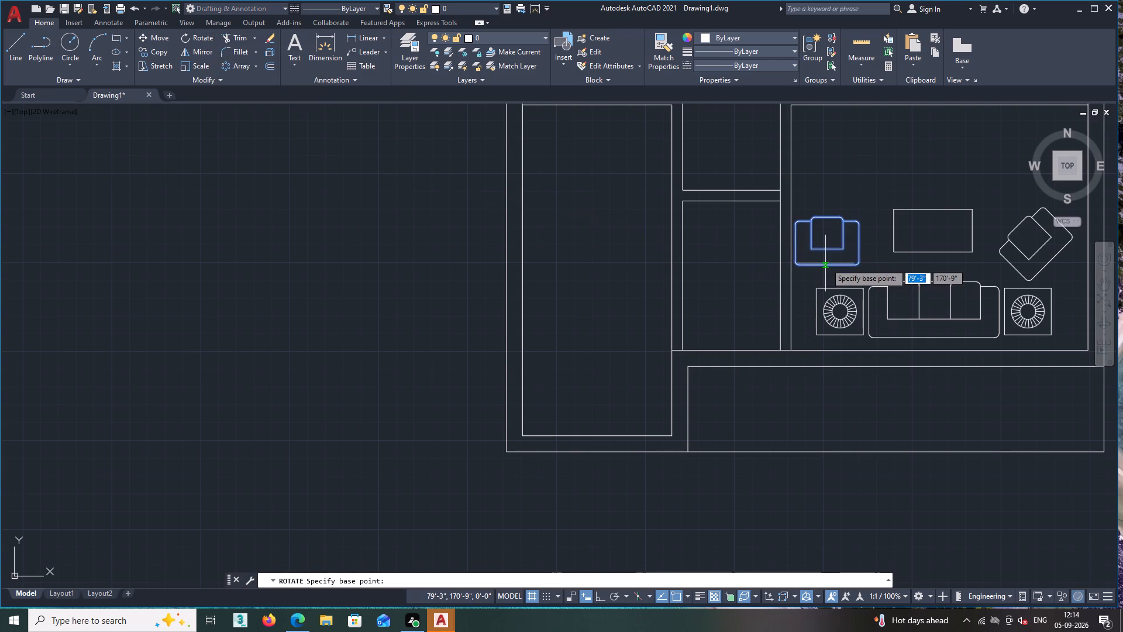
pyautogui.scroll(2, 840, 271)
pyautogui.scroll(1, 895, 267)
pyautogui.scroll(-2, 895, 267)
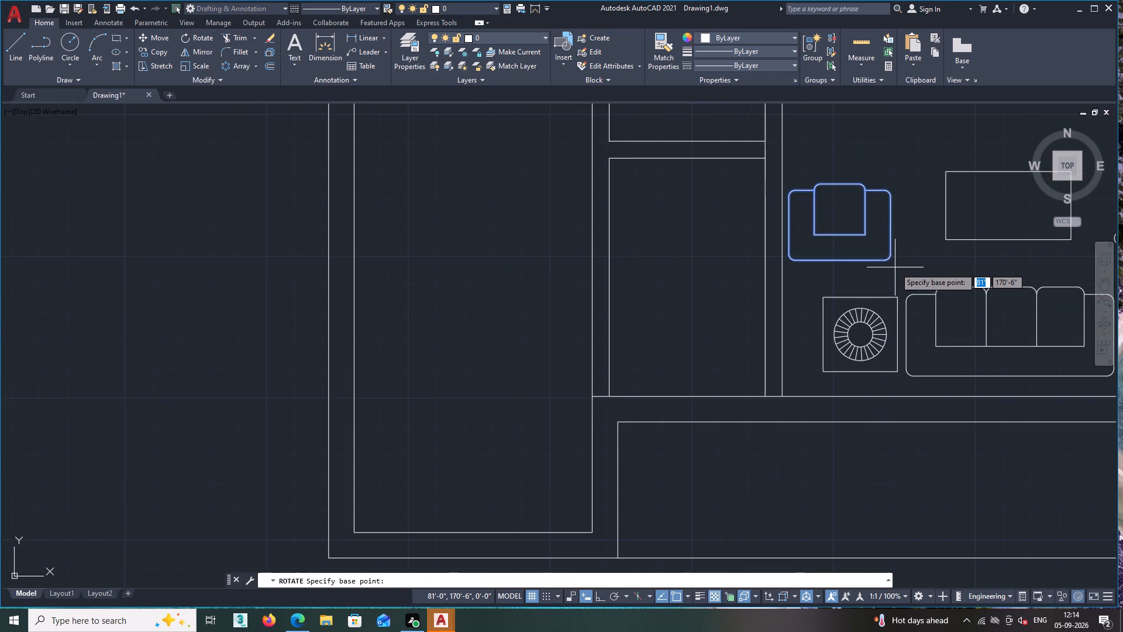
pyautogui.scroll(-2, 894, 269)
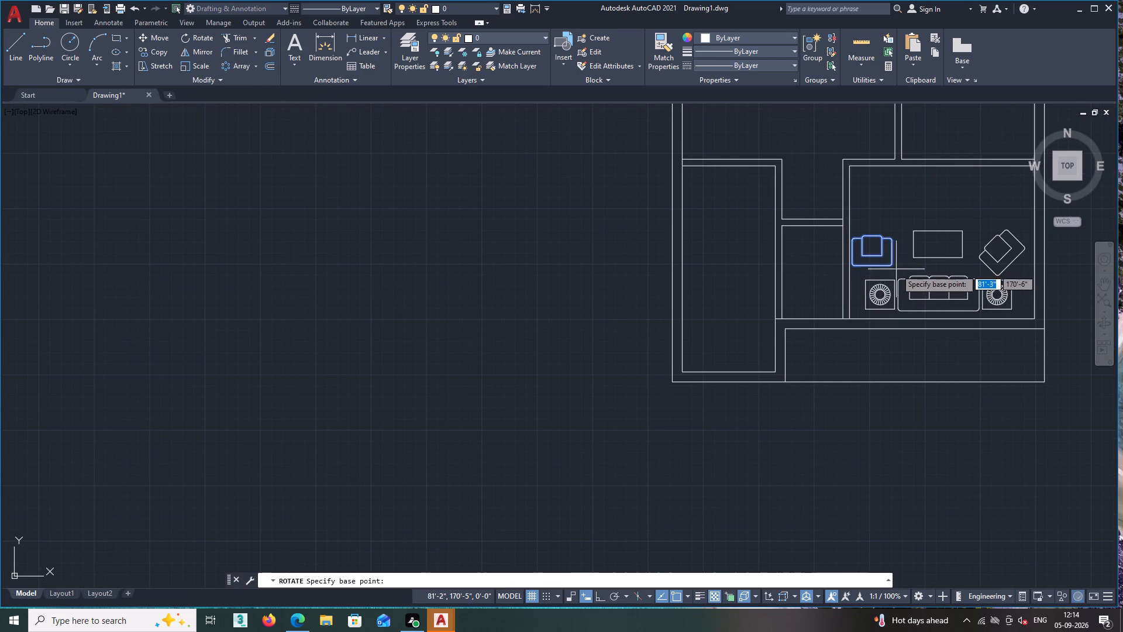
pyautogui.scroll(4, 895, 270)
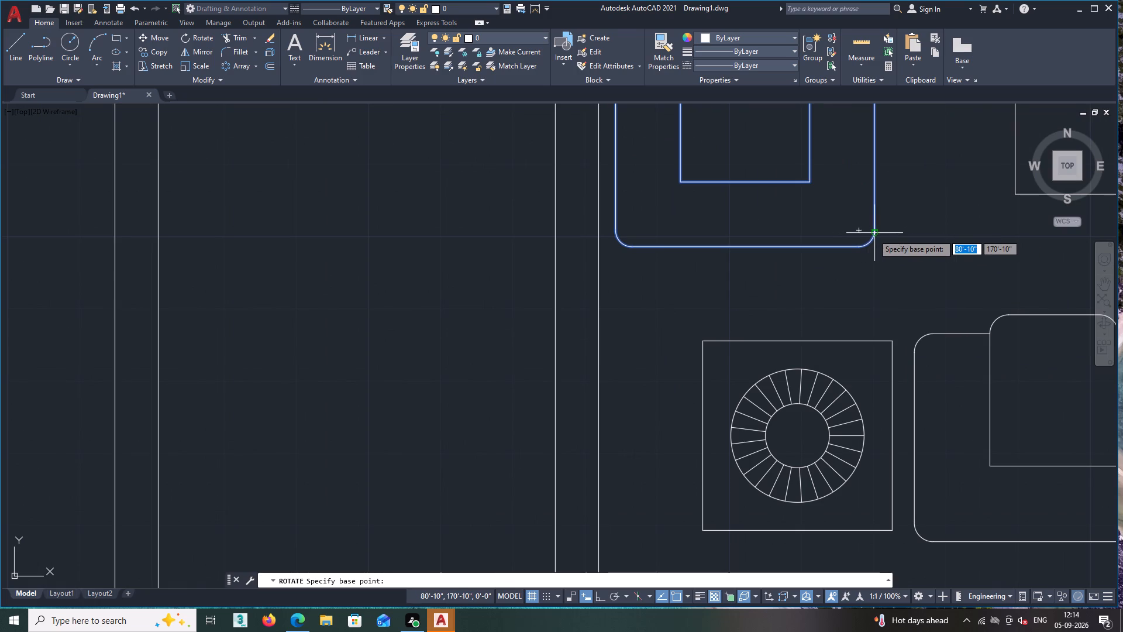
pyautogui.click(876, 228)
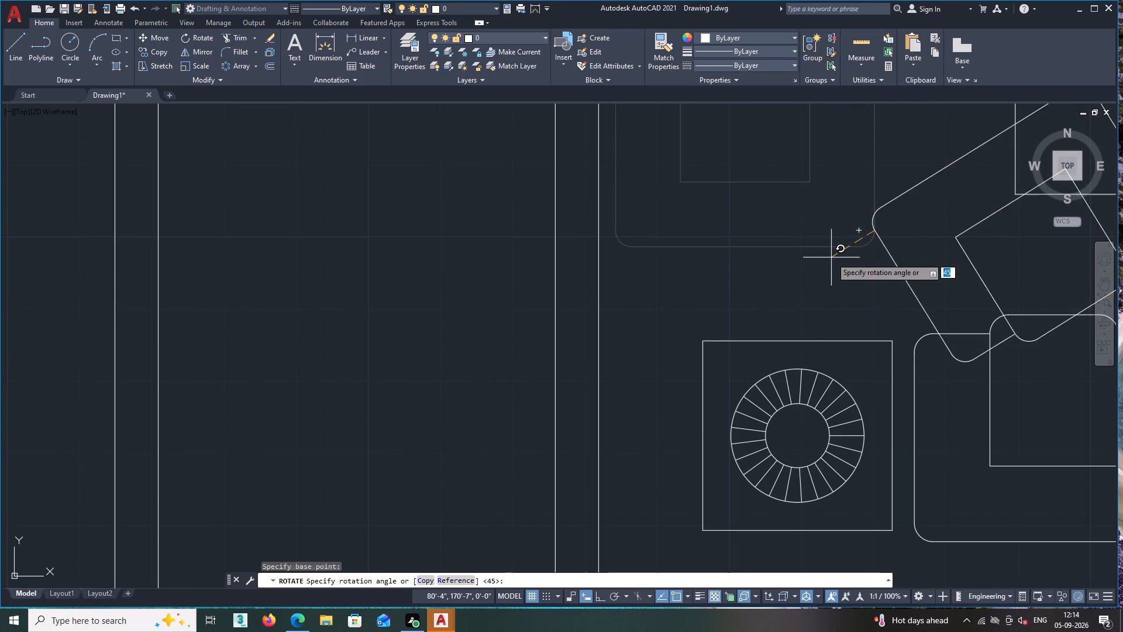
pyautogui.scroll(-2, 933, 271)
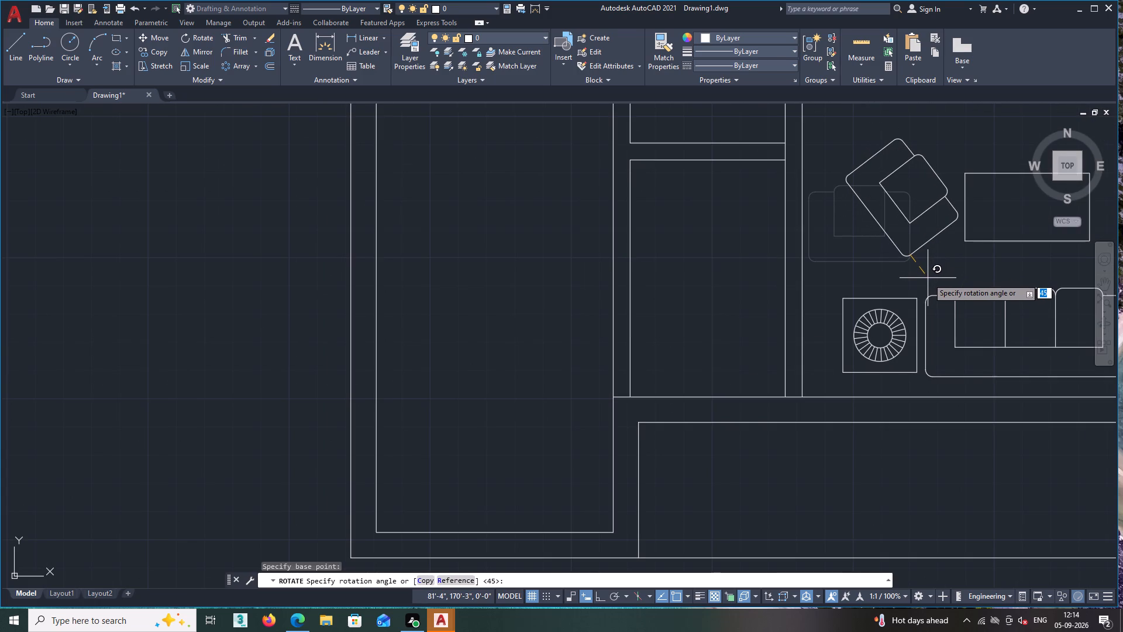
pyautogui.write('45')
pyautogui.press('Return')
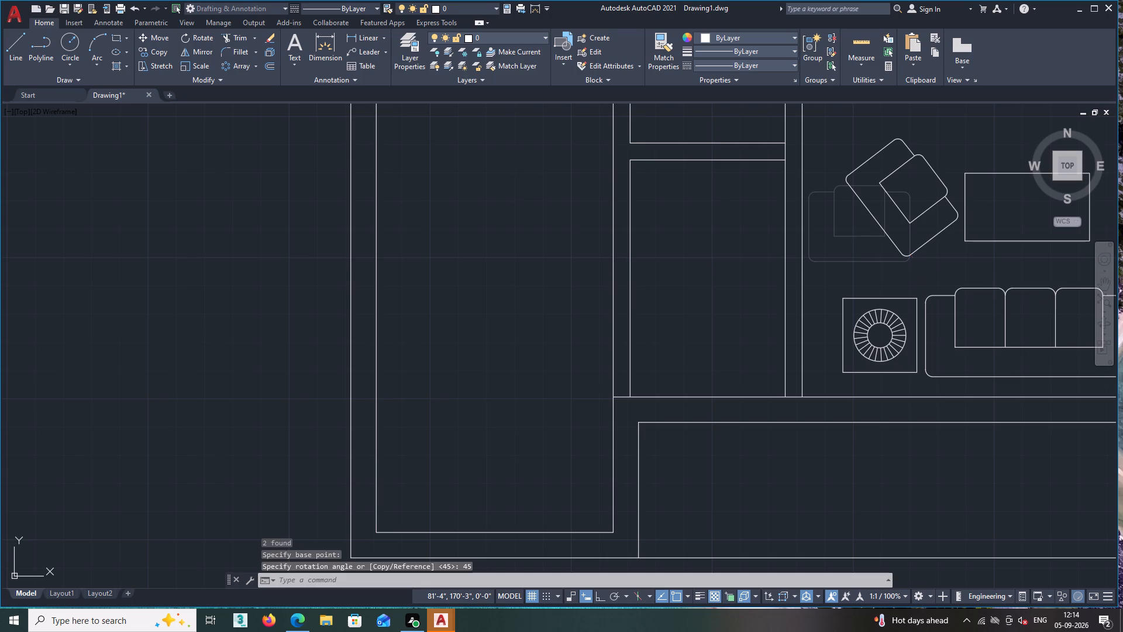
# Rotate the same single-seat sofa by 270° with ortho on, about the point where its back crosses the side table's upper edge.
pyautogui.scroll(-3, 938, 267)
pyautogui.scroll(3, 921, 284)
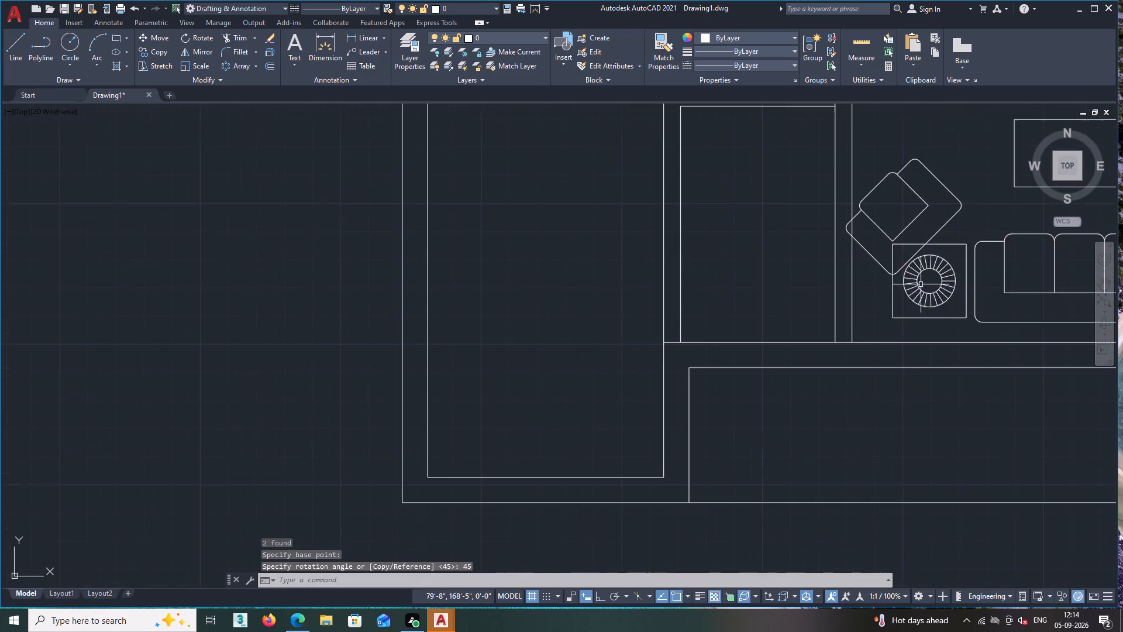
pyautogui.scroll(1, 917, 253)
pyautogui.scroll(-2, 917, 253)
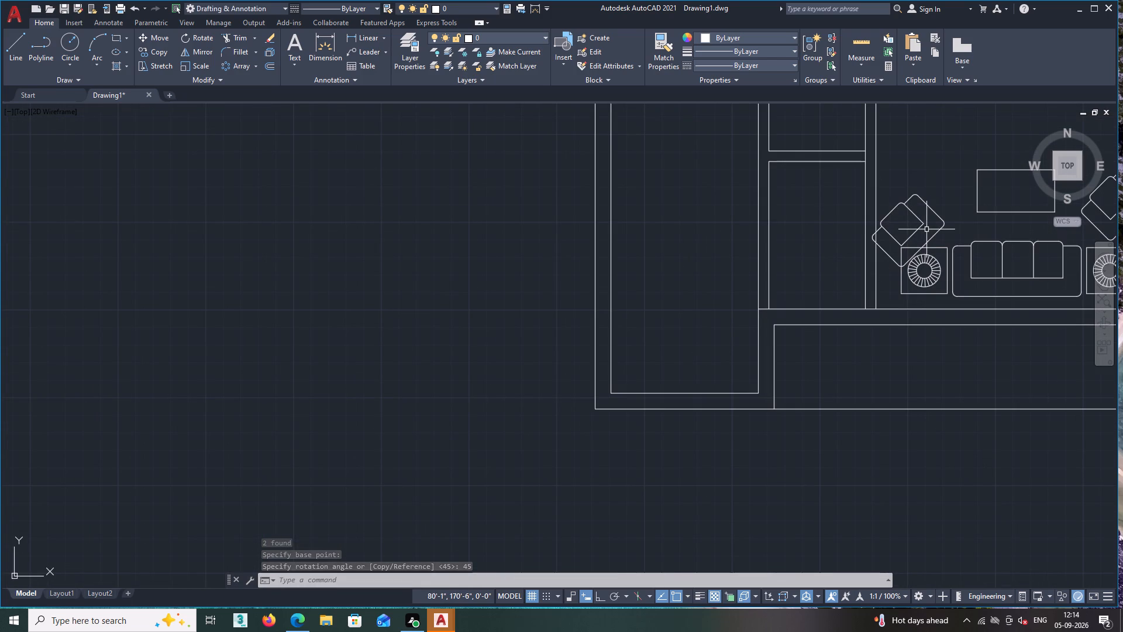
pyautogui.scroll(2, 907, 241)
pyautogui.scroll(-1, 907, 241)
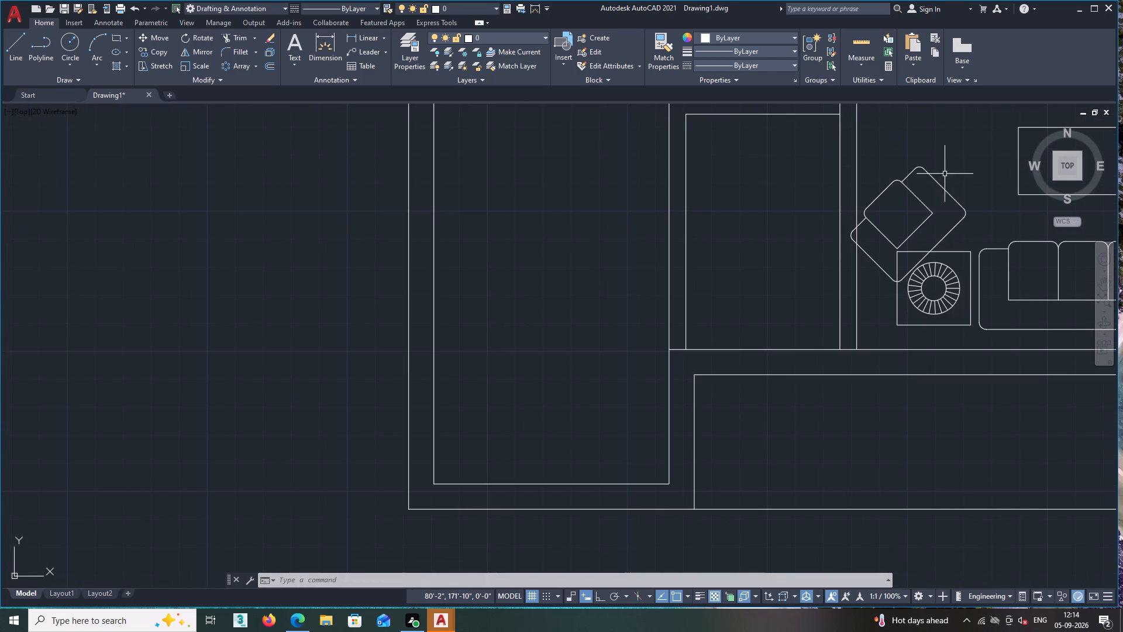
pyautogui.click(961, 157)
pyautogui.click(881, 213)
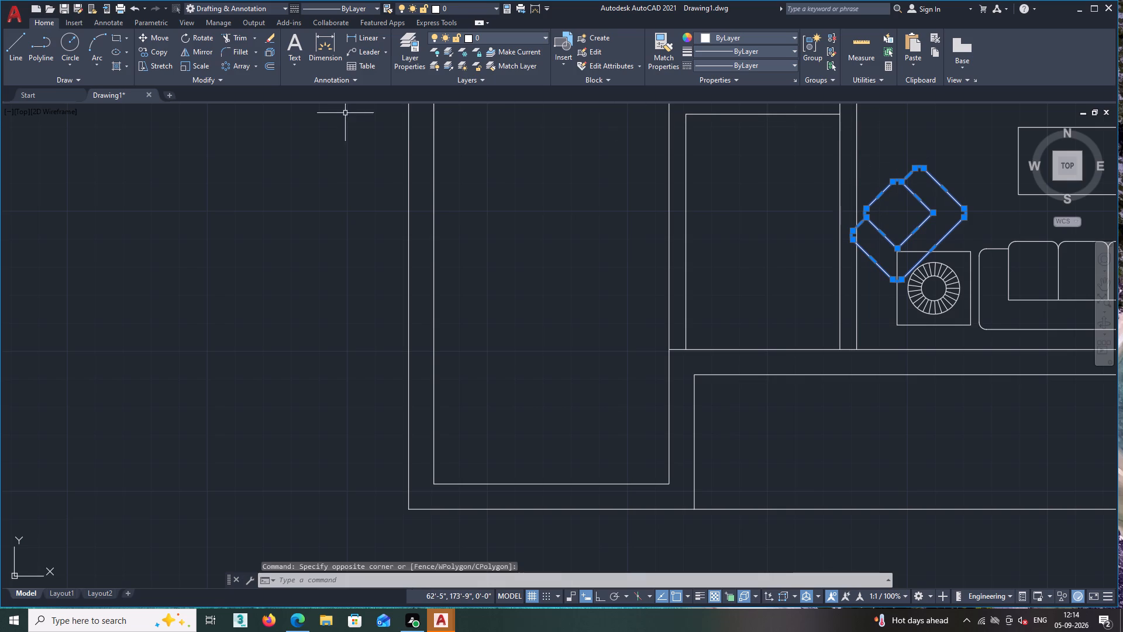
pyautogui.click(201, 39)
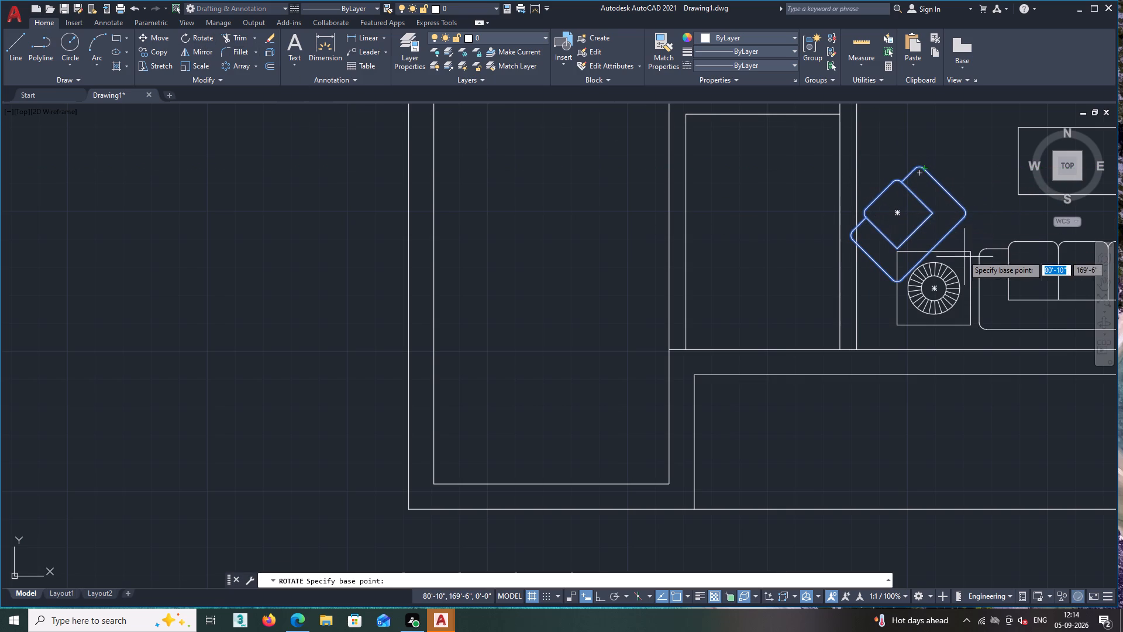
pyautogui.click(928, 251)
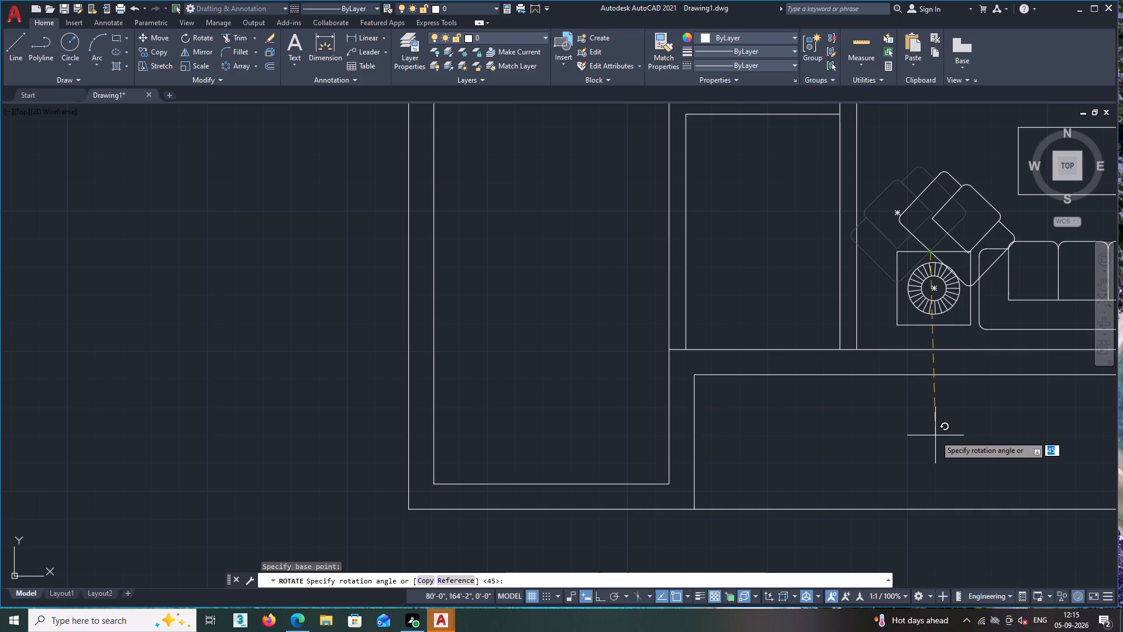
pyautogui.press('F8')
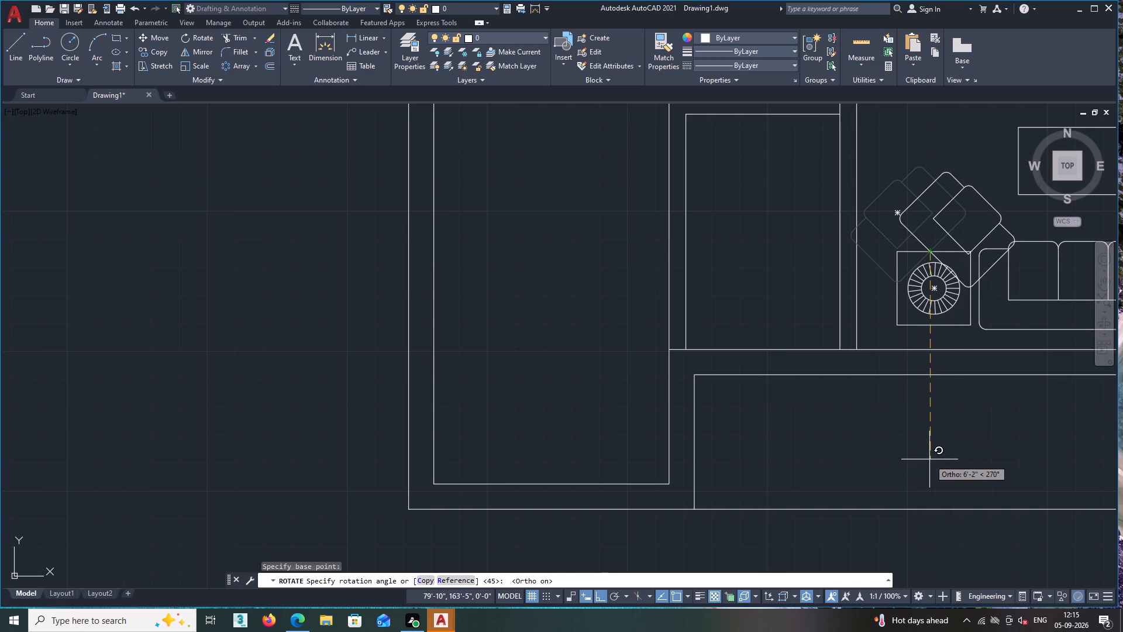
pyautogui.doubleClick(929, 459)
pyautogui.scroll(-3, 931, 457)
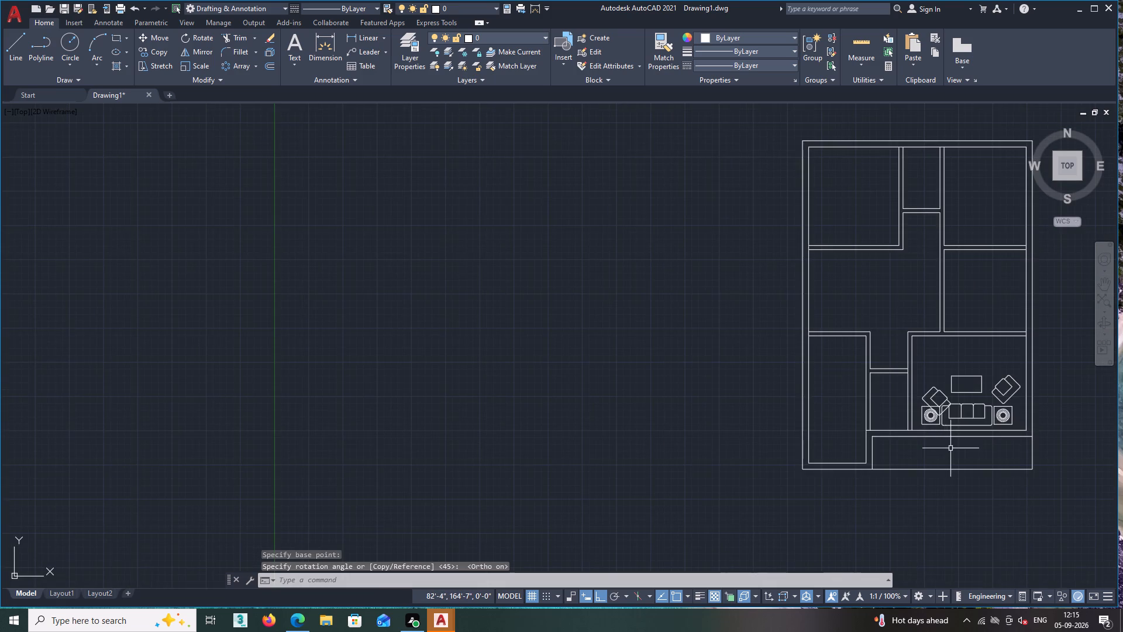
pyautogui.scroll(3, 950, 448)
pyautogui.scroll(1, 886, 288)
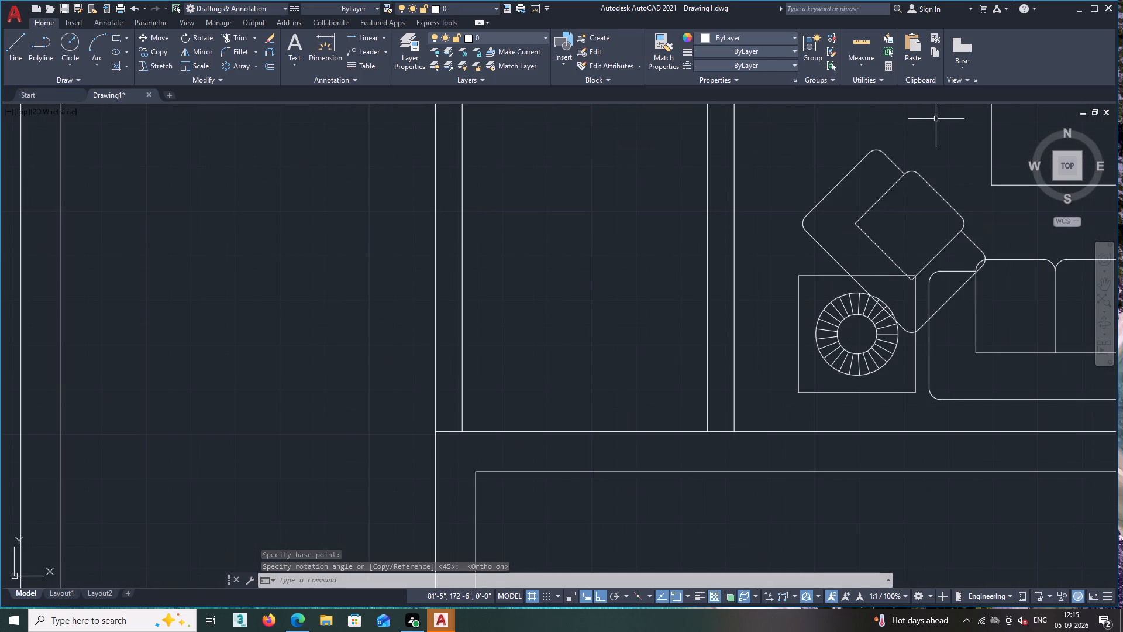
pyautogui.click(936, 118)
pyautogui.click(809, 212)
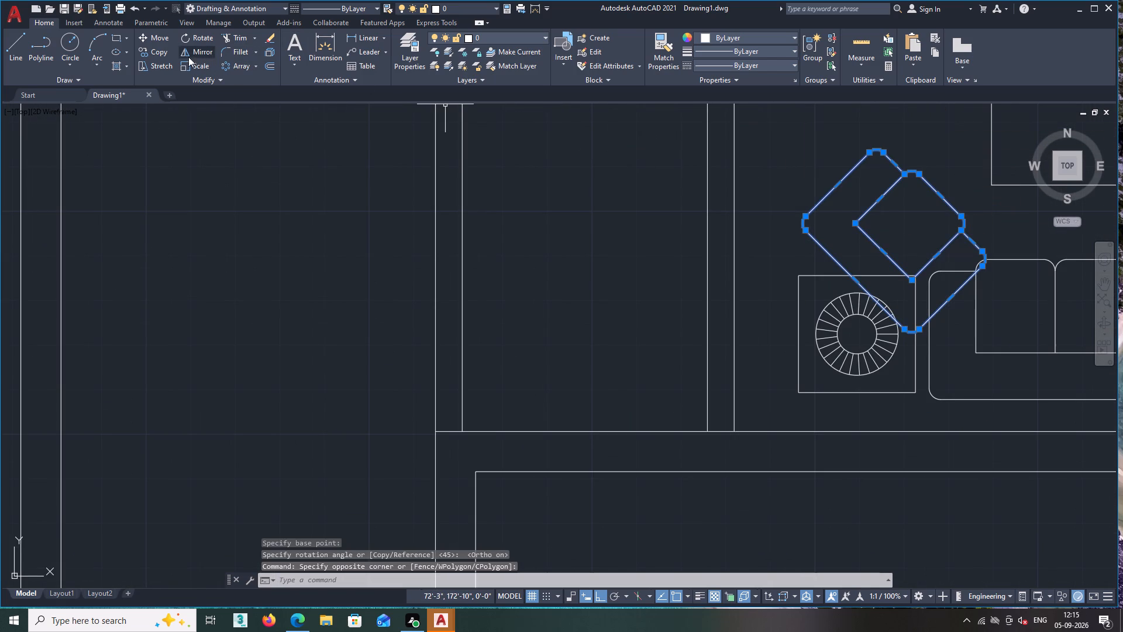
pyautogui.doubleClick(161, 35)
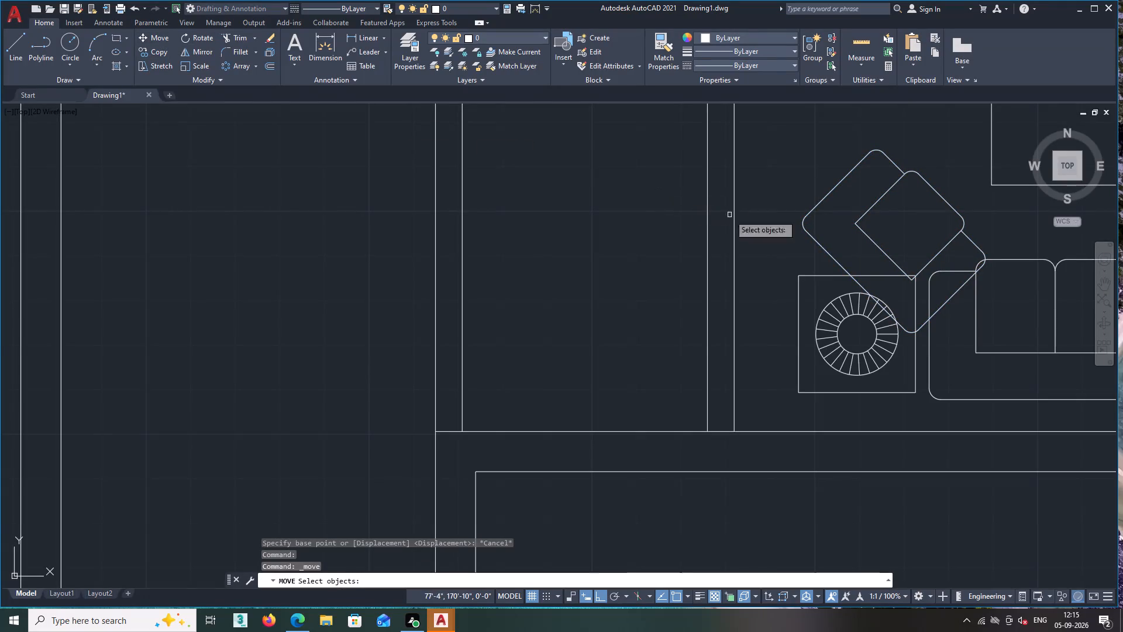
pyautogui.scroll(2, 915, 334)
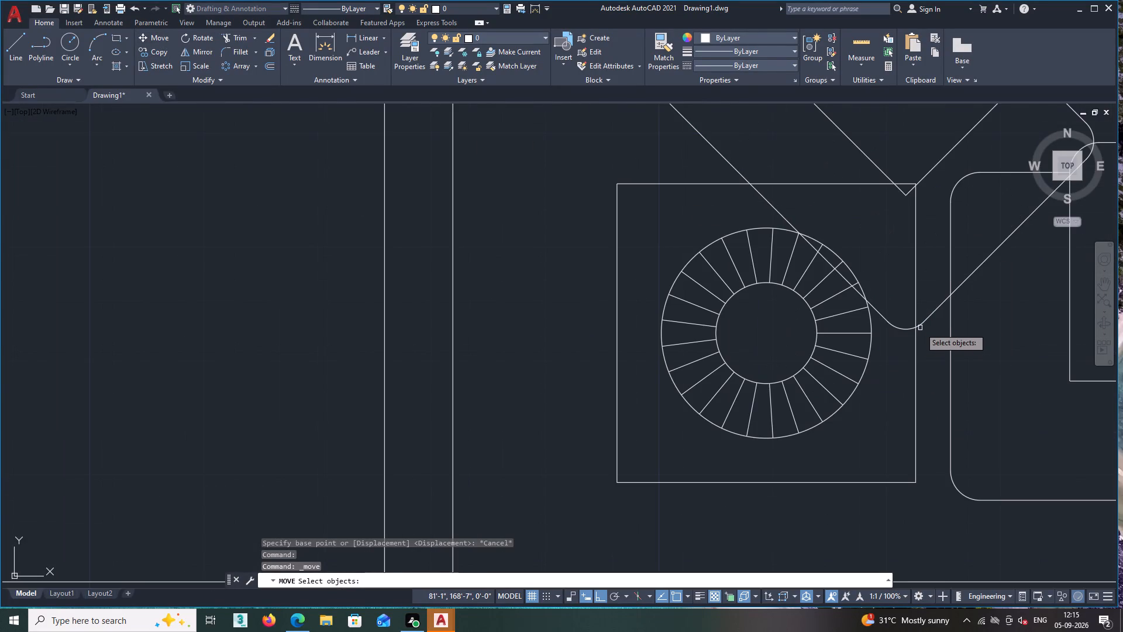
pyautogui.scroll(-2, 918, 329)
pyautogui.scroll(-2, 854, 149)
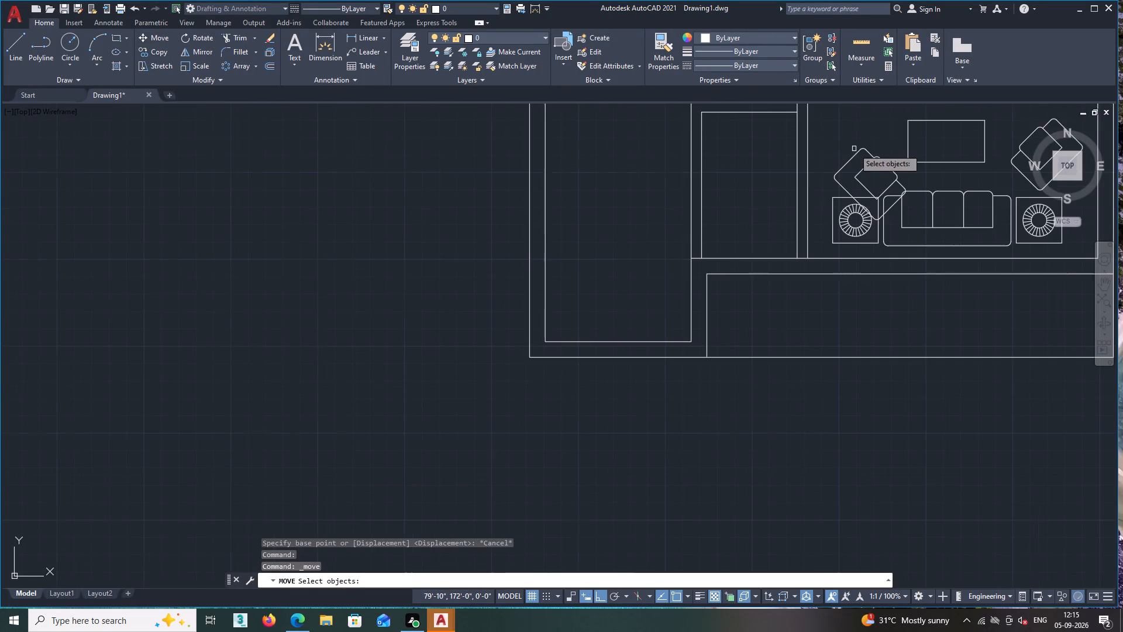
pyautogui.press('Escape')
# Move the rotated single-seat sofa about 1'-5" left and 2'-0" up with ortho off, clear of the side table and three-seat sofa.
pyautogui.doubleClick(880, 136)
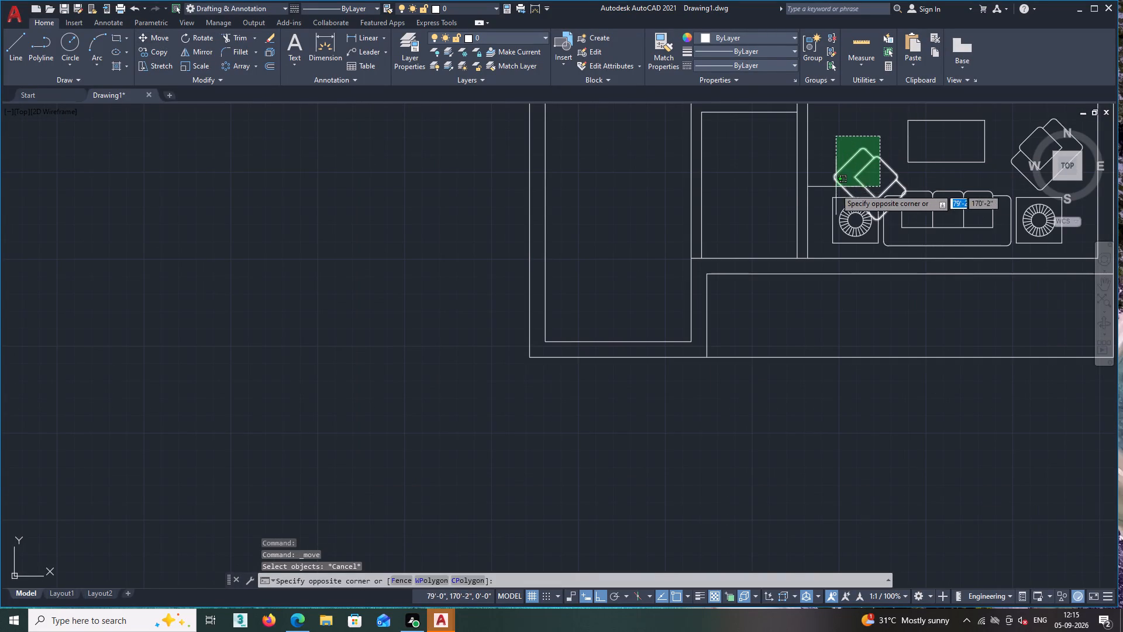
pyautogui.click(830, 192)
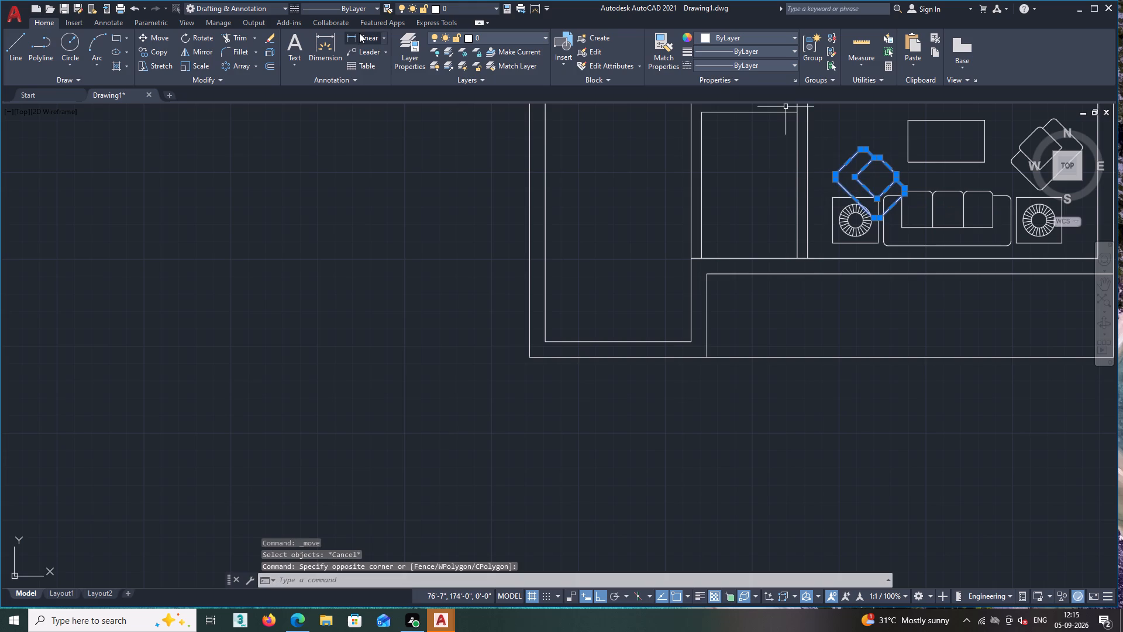
pyautogui.doubleClick(148, 38)
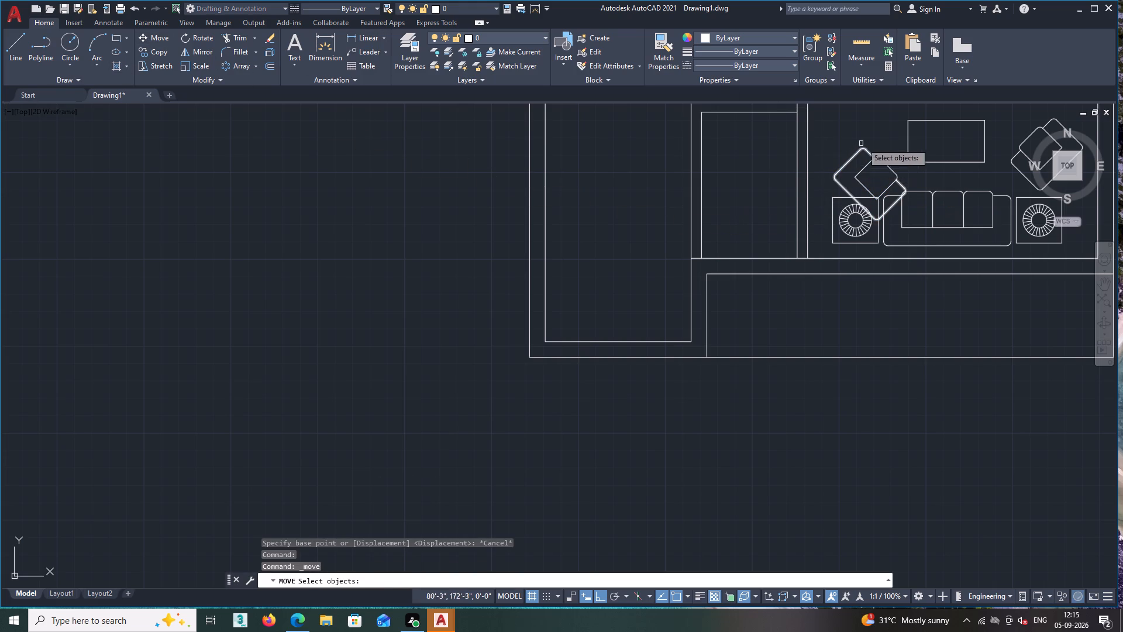
pyautogui.click(876, 133)
pyautogui.click(833, 186)
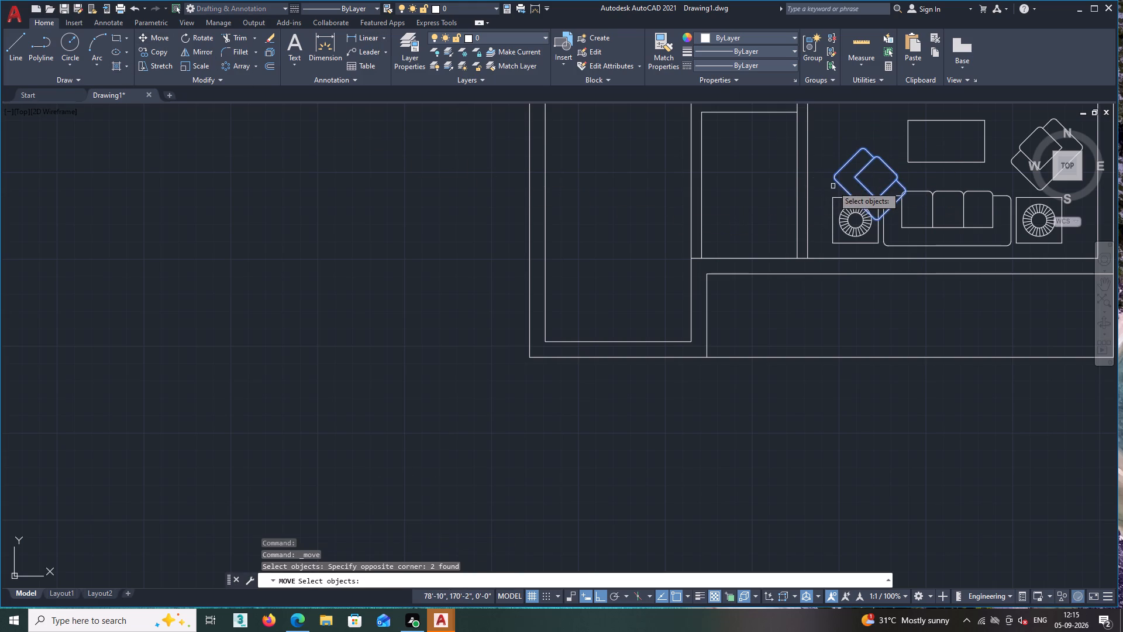
pyautogui.rightClick(864, 139)
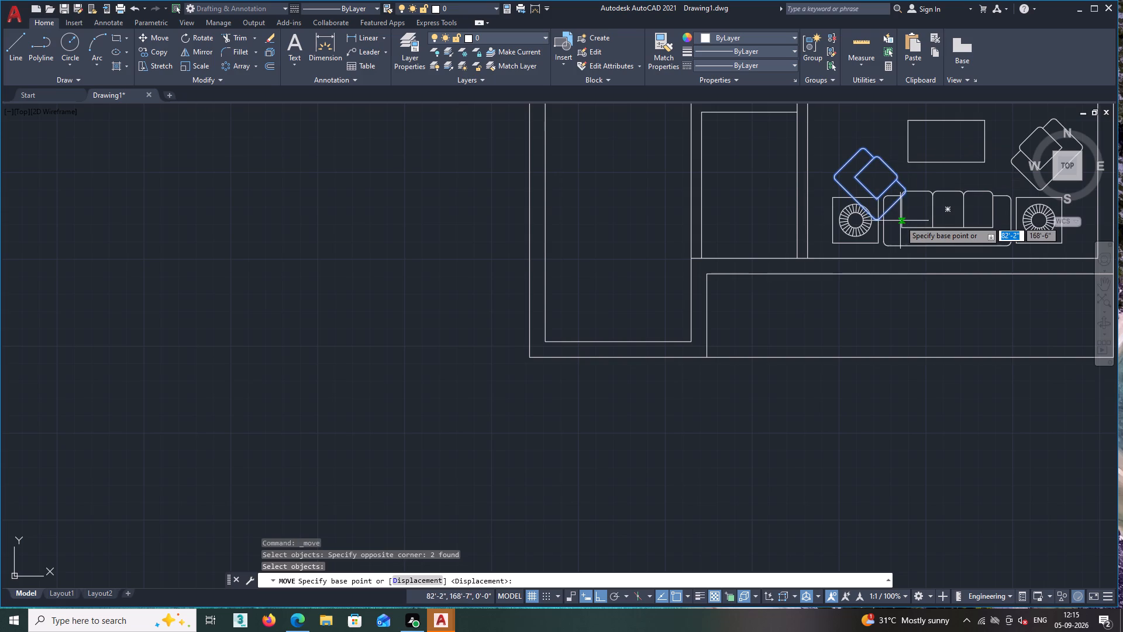
pyautogui.scroll(1, 900, 221)
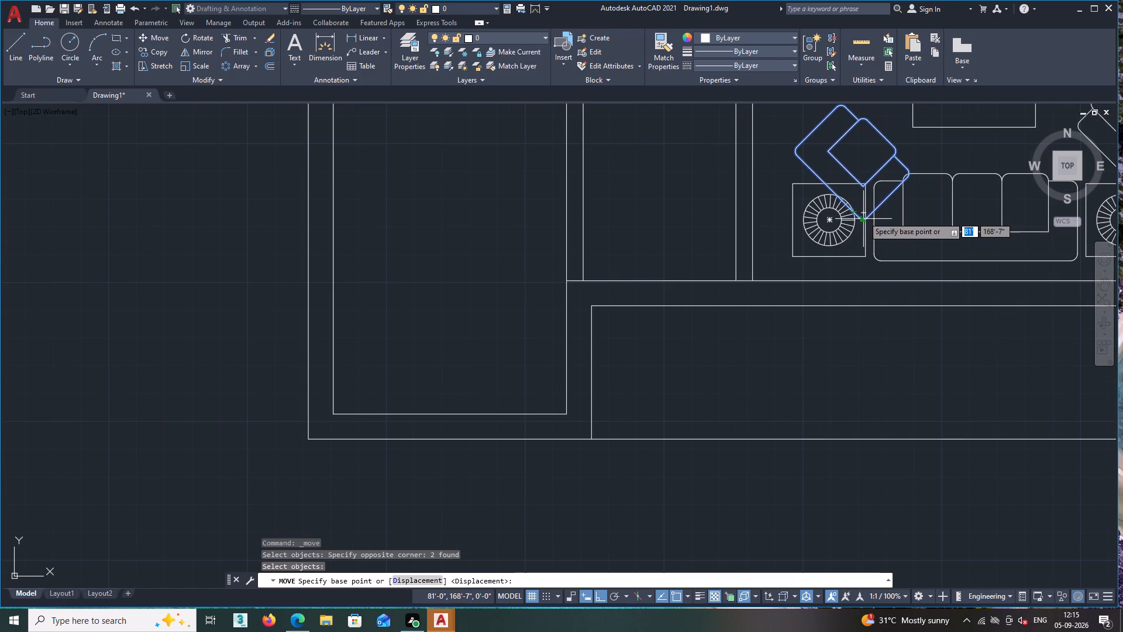
pyautogui.click(863, 217)
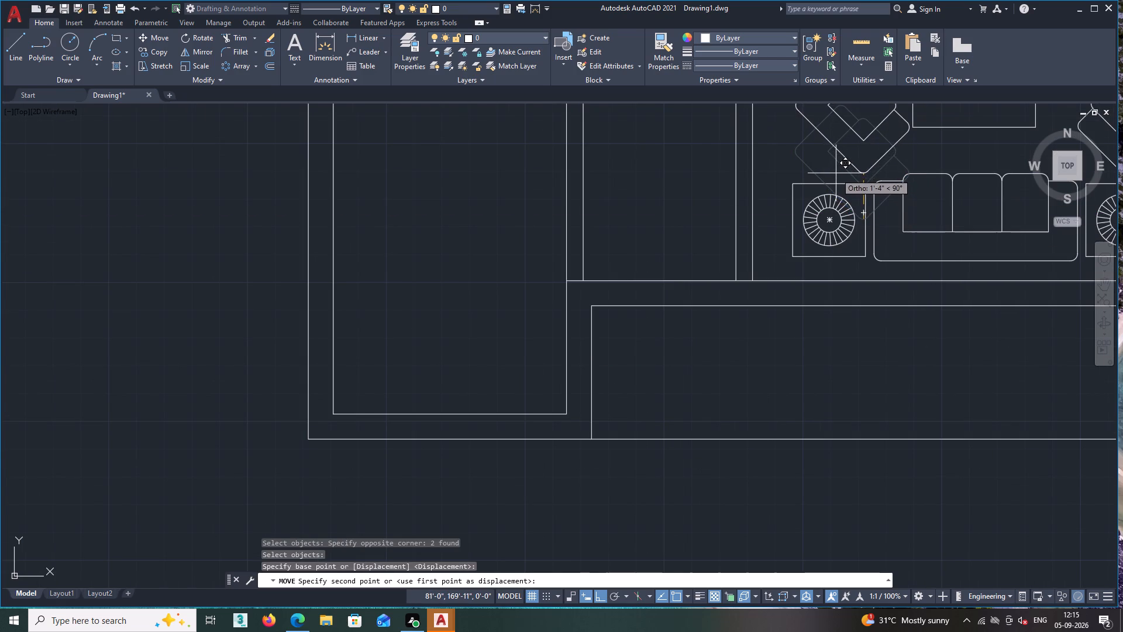
pyautogui.scroll(-2, 836, 173)
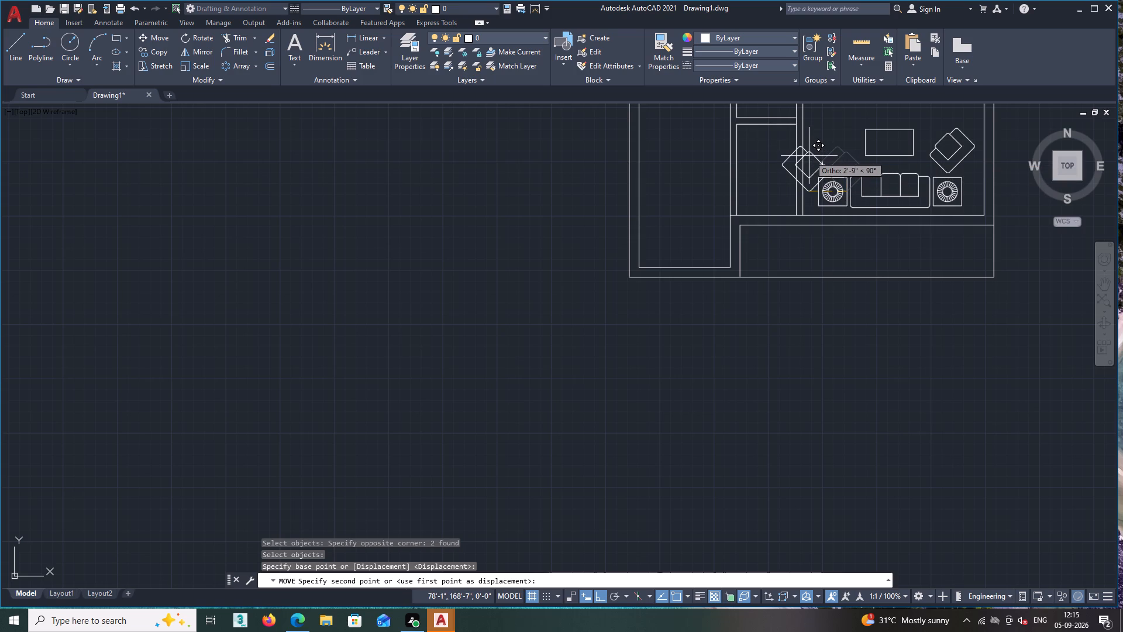
pyautogui.press('F8')
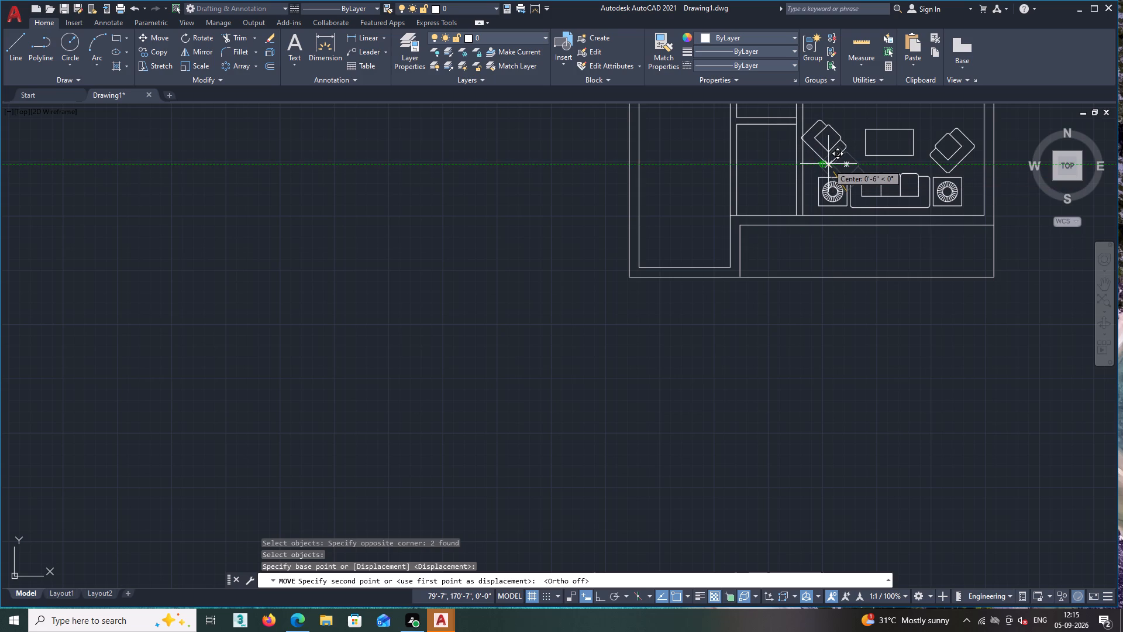
pyautogui.click(828, 164)
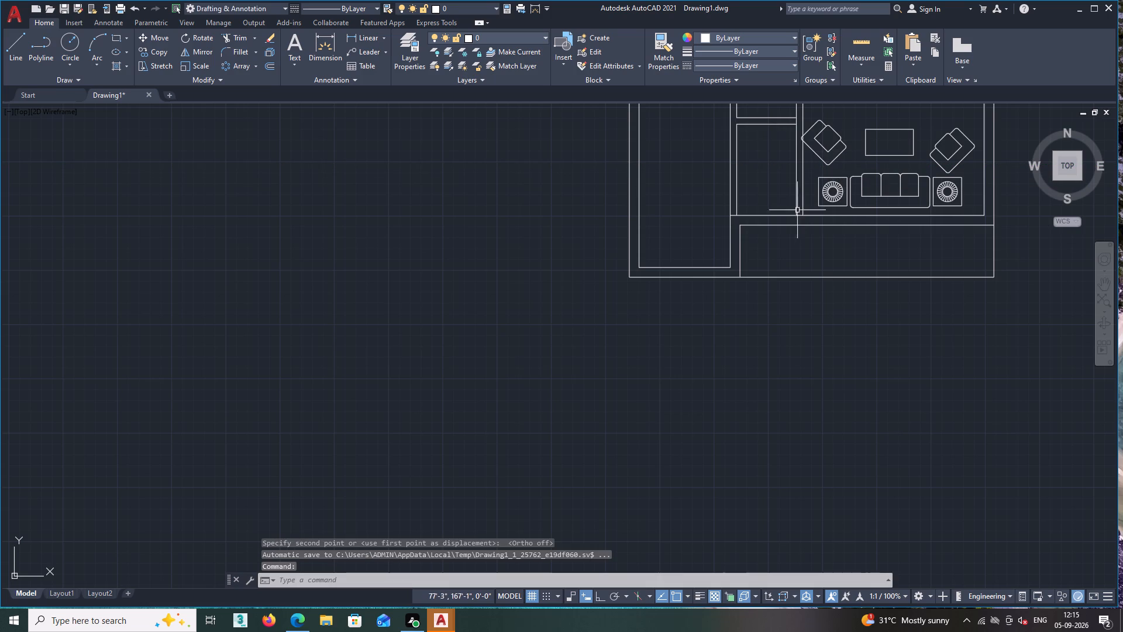
# Move the single-seat sofa left of the centre table about 7" right and 7" down, level with the opposite single-seat sofa.
pyautogui.scroll(-2, 795, 224)
pyautogui.scroll(3, 809, 190)
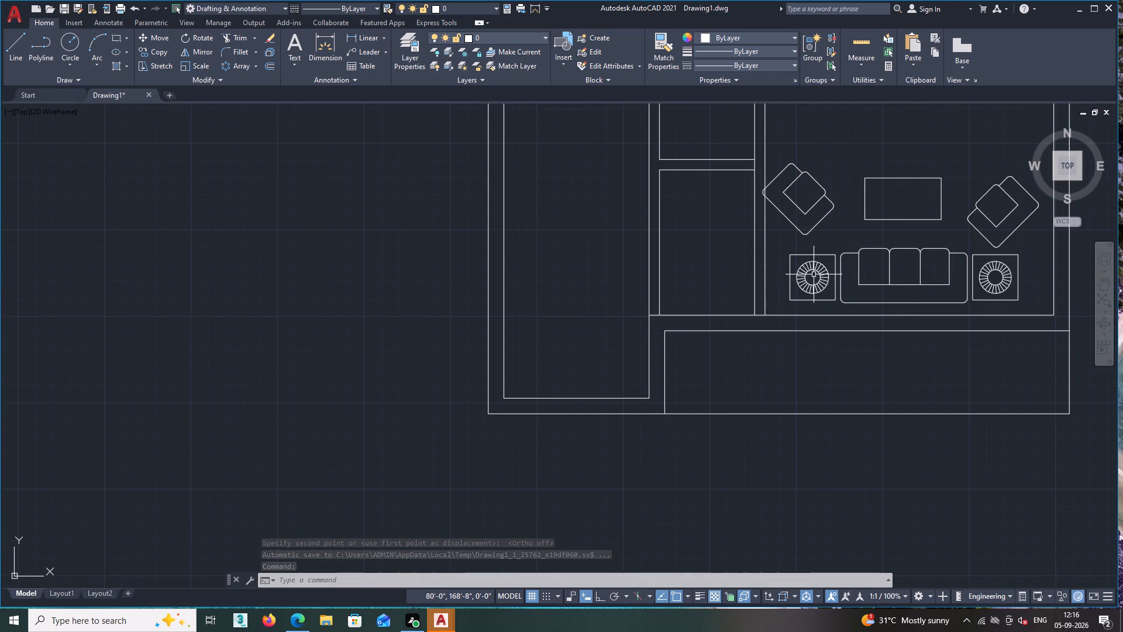
pyautogui.click(821, 133)
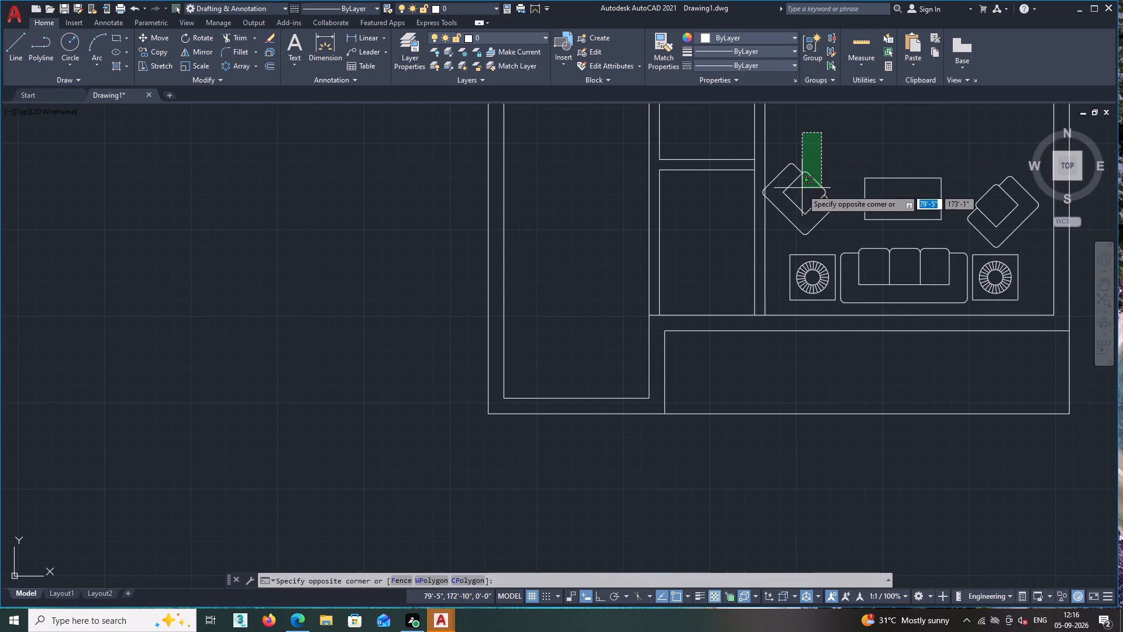
pyautogui.click(787, 232)
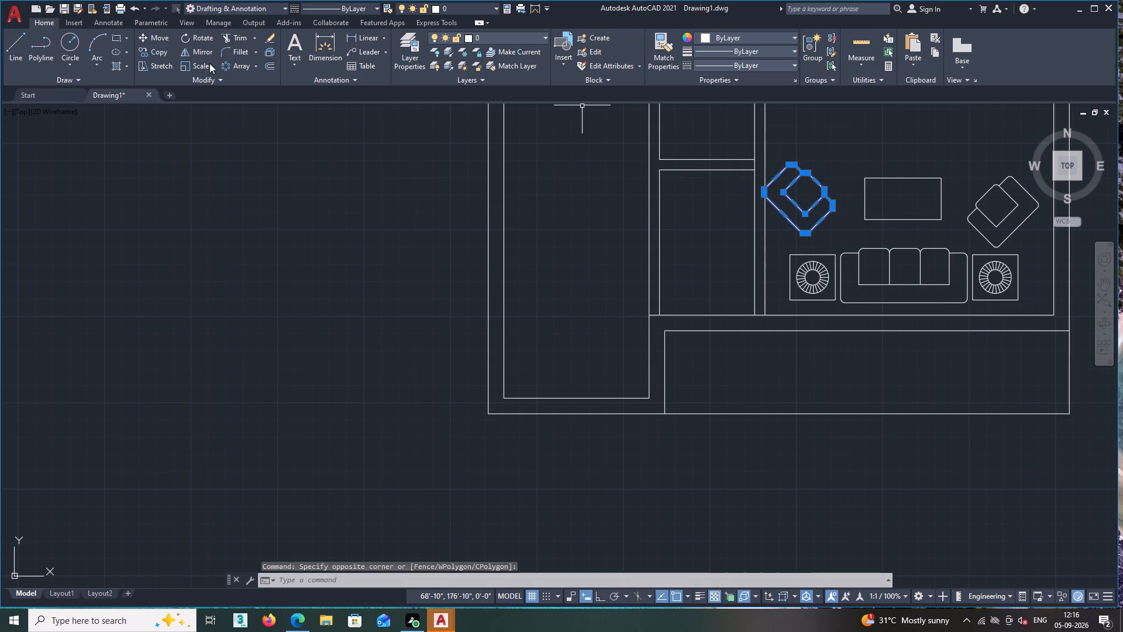
pyautogui.click(159, 39)
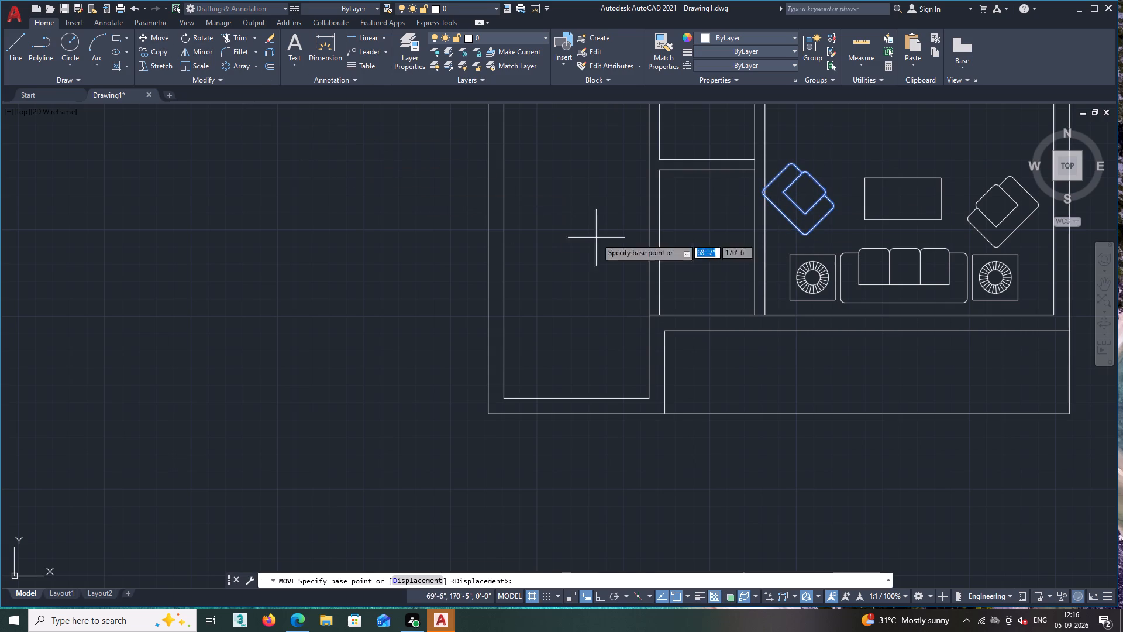
pyautogui.scroll(2, 793, 246)
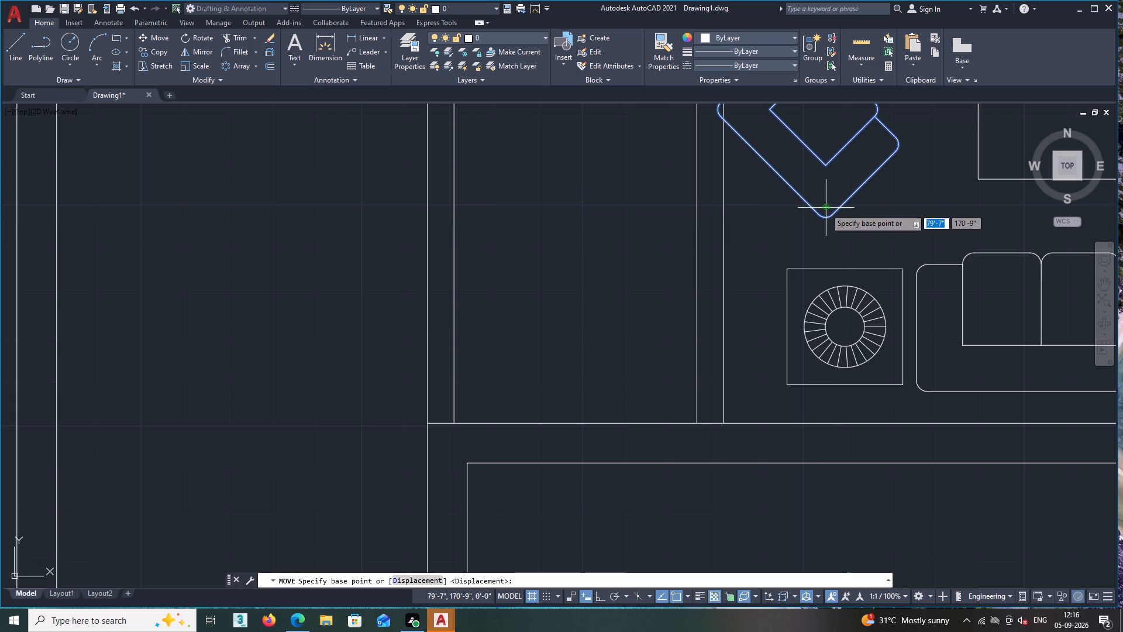
pyautogui.click(825, 208)
pyautogui.scroll(-2, 828, 227)
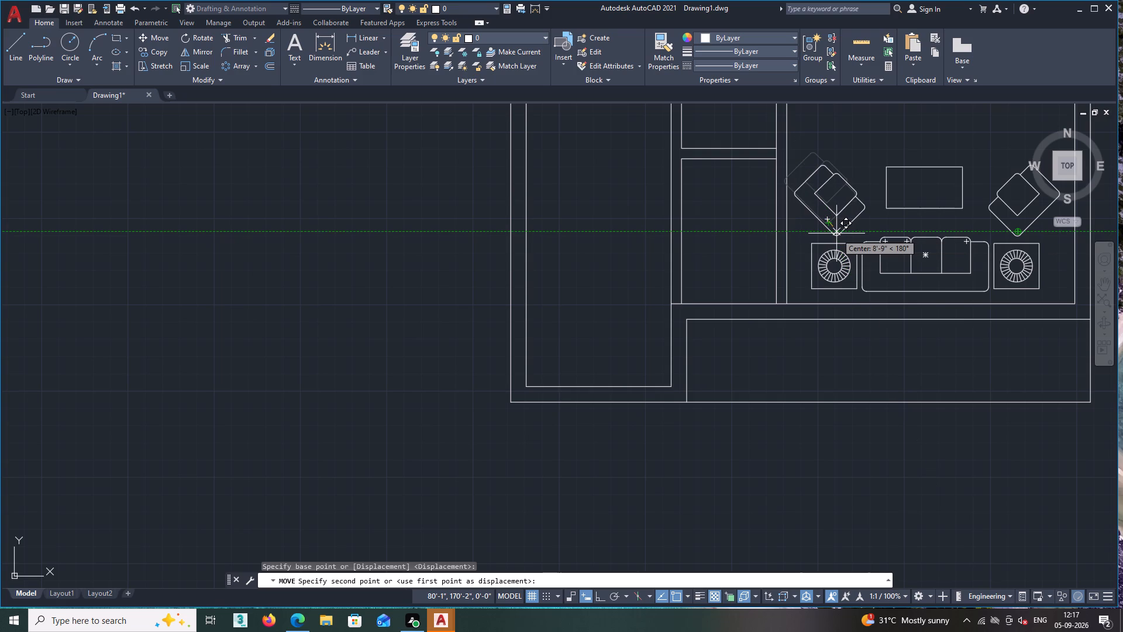
pyautogui.scroll(1, 836, 233)
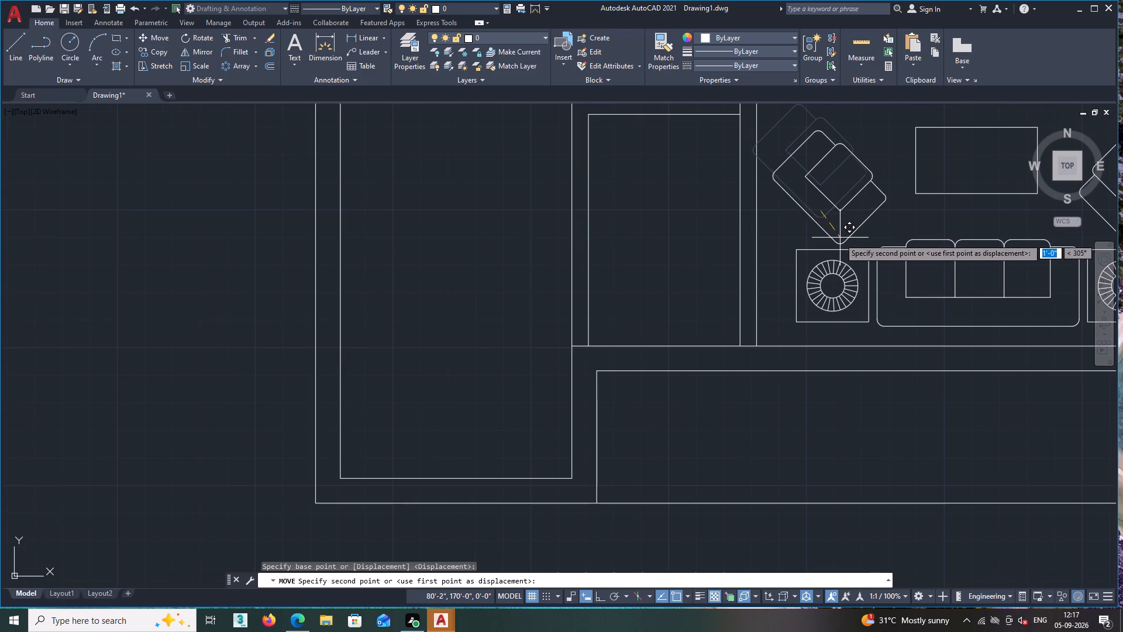
pyautogui.scroll(-1, 836, 226)
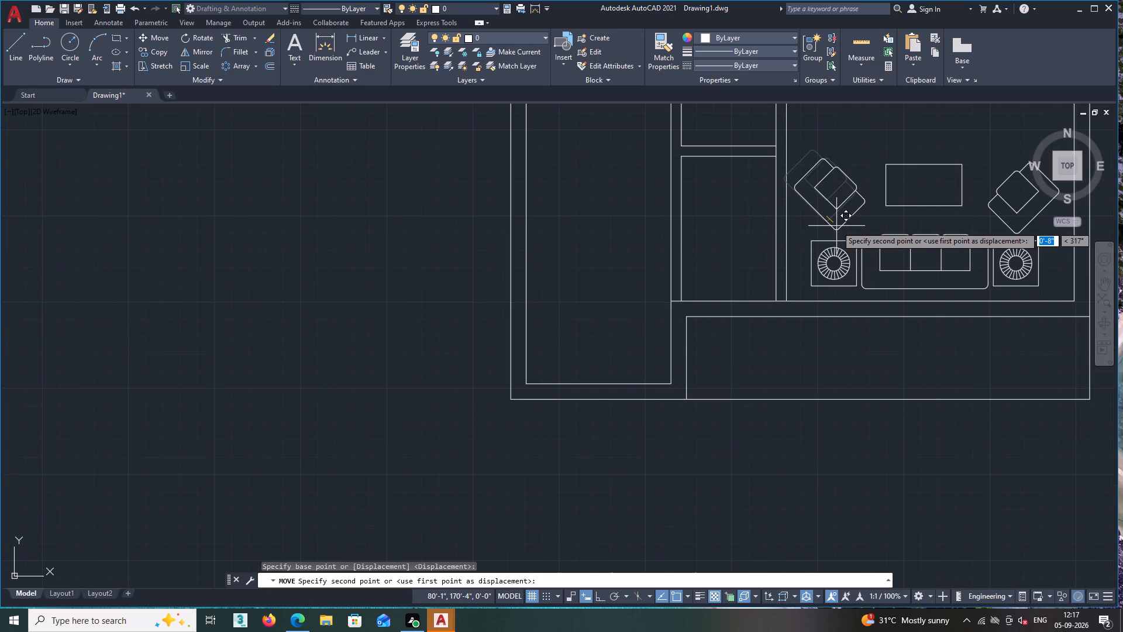
pyautogui.scroll(-1, 836, 226)
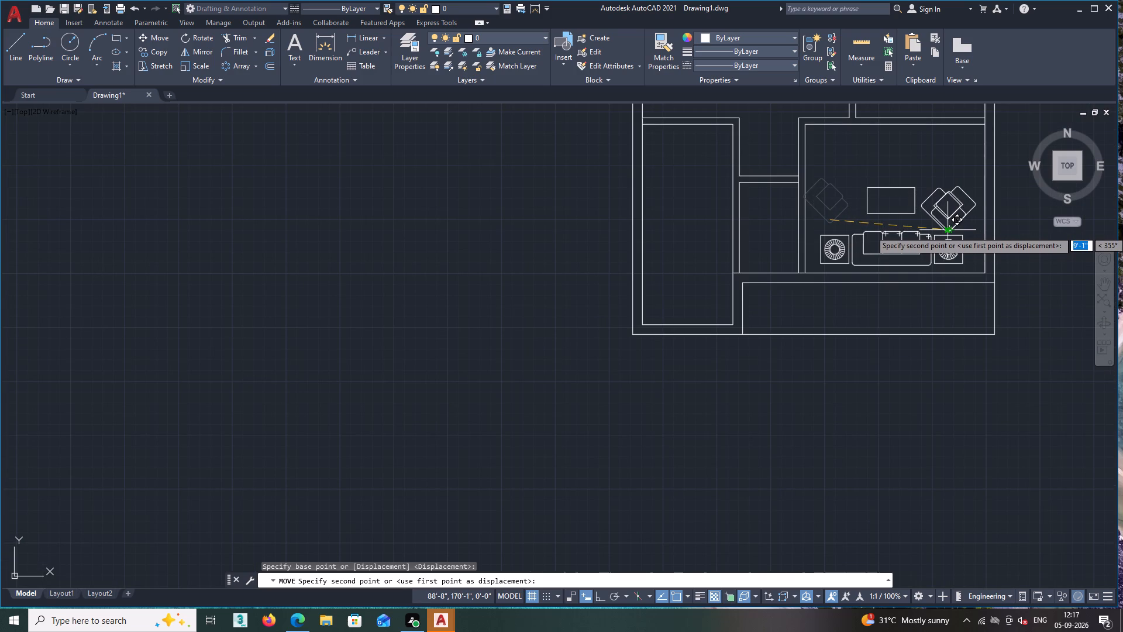
pyautogui.doubleClick(838, 228)
pyautogui.scroll(1, 854, 267)
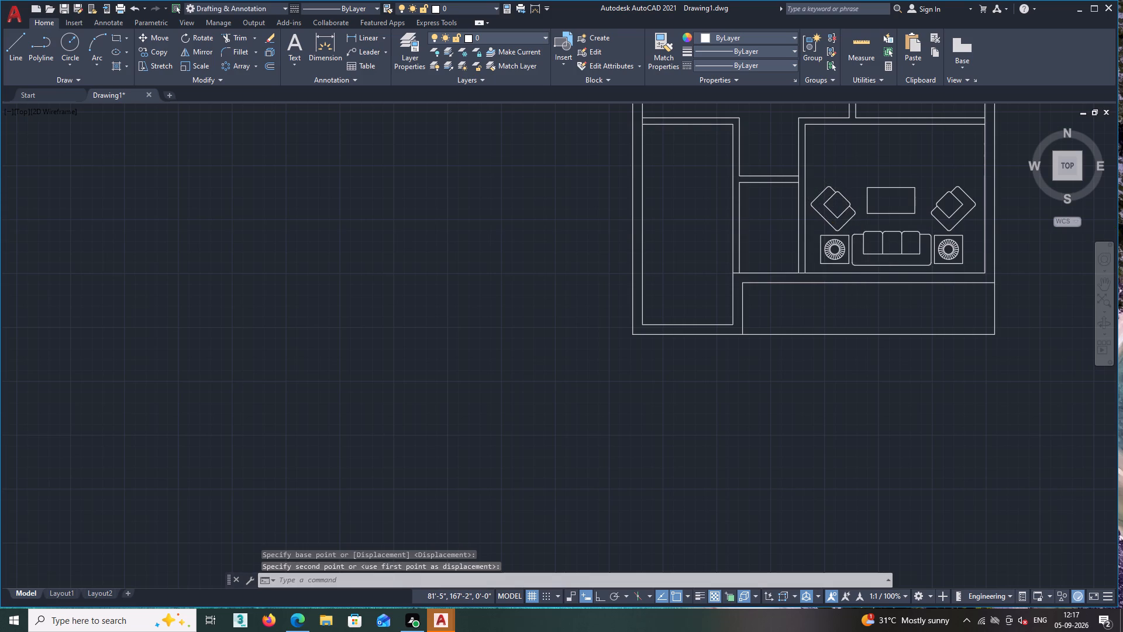
# Review the living room seating arrangement against the whole floor plan and the loose furniture beside it.
pyautogui.scroll(-1, 854, 267)
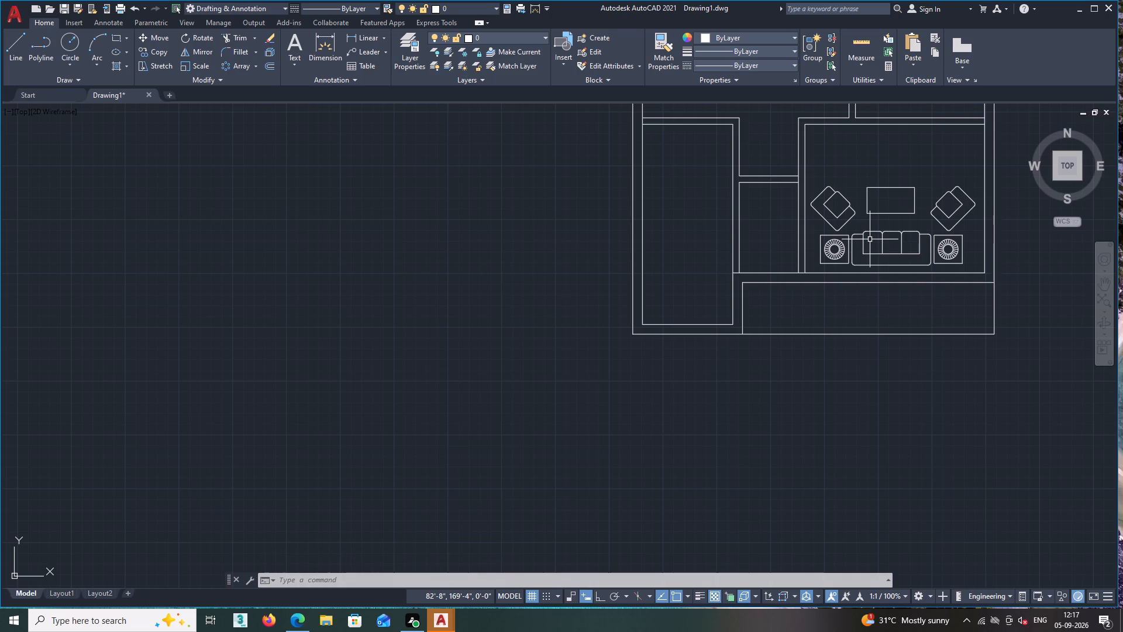
pyautogui.scroll(-1, 870, 239)
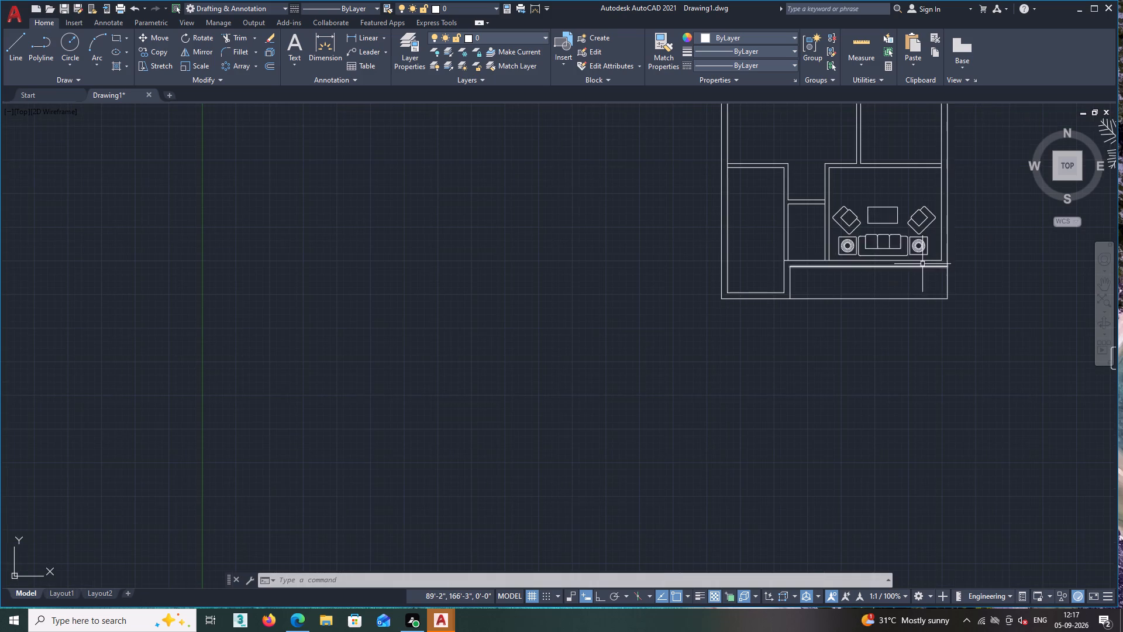
pyautogui.scroll(-1, 922, 265)
pyautogui.scroll(-1, 952, 312)
pyautogui.moveTo(941, 327); pyautogui.dragTo(863, 363, button='middle')
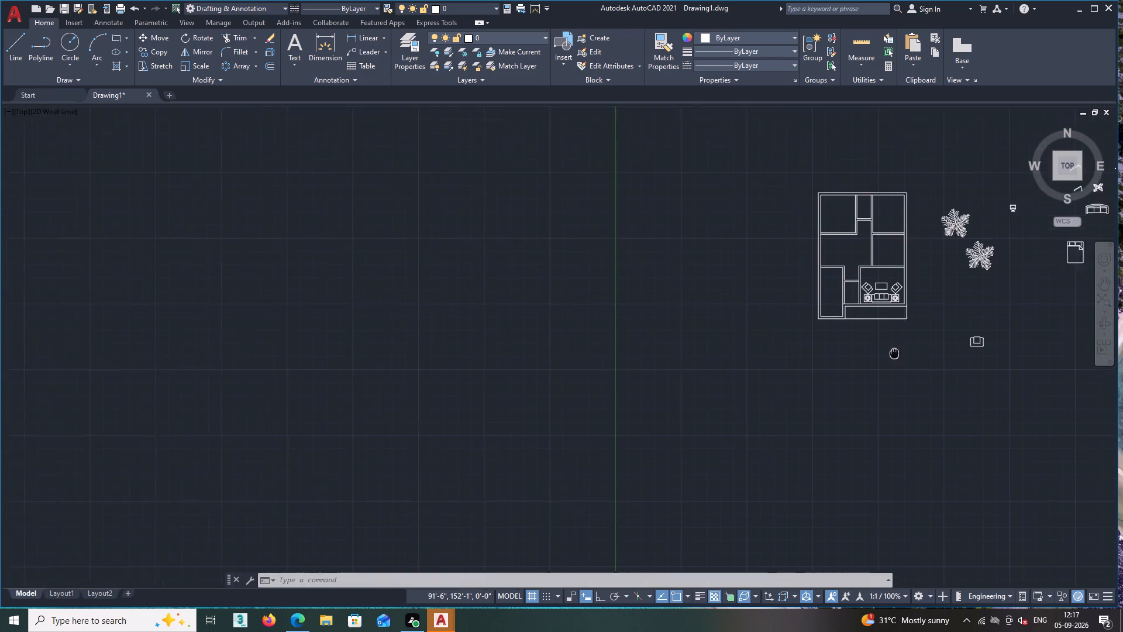
pyautogui.moveTo(863, 363); pyautogui.dragTo(669, 322, button='middle')
pyautogui.scroll(2, 656, 266)
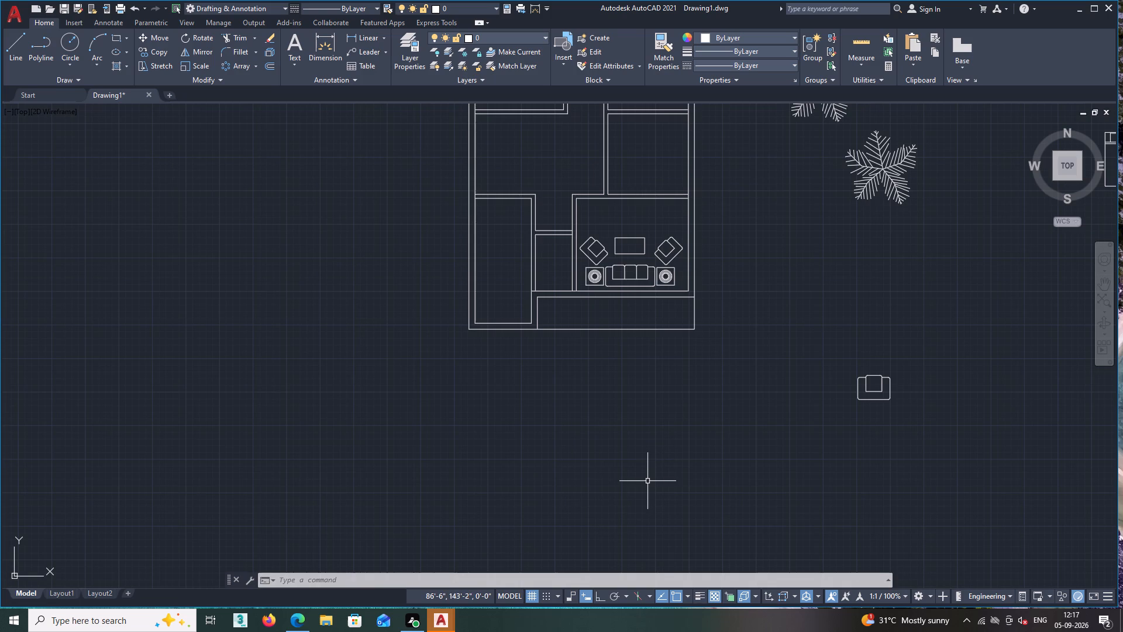
pyautogui.scroll(-2, 711, 393)
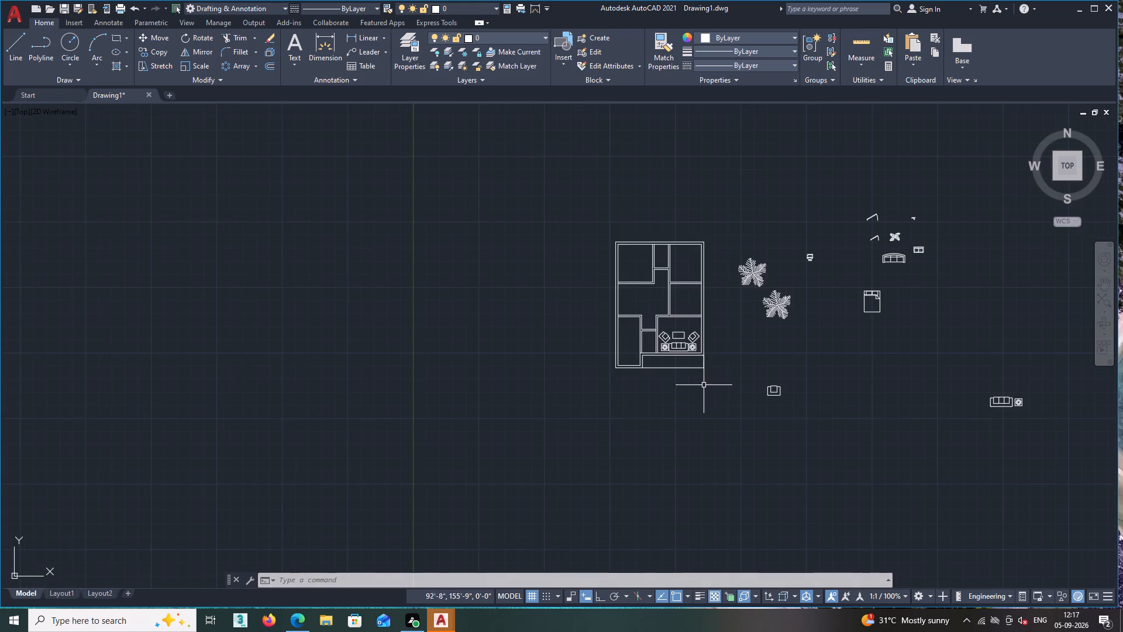
pyautogui.scroll(2, 687, 377)
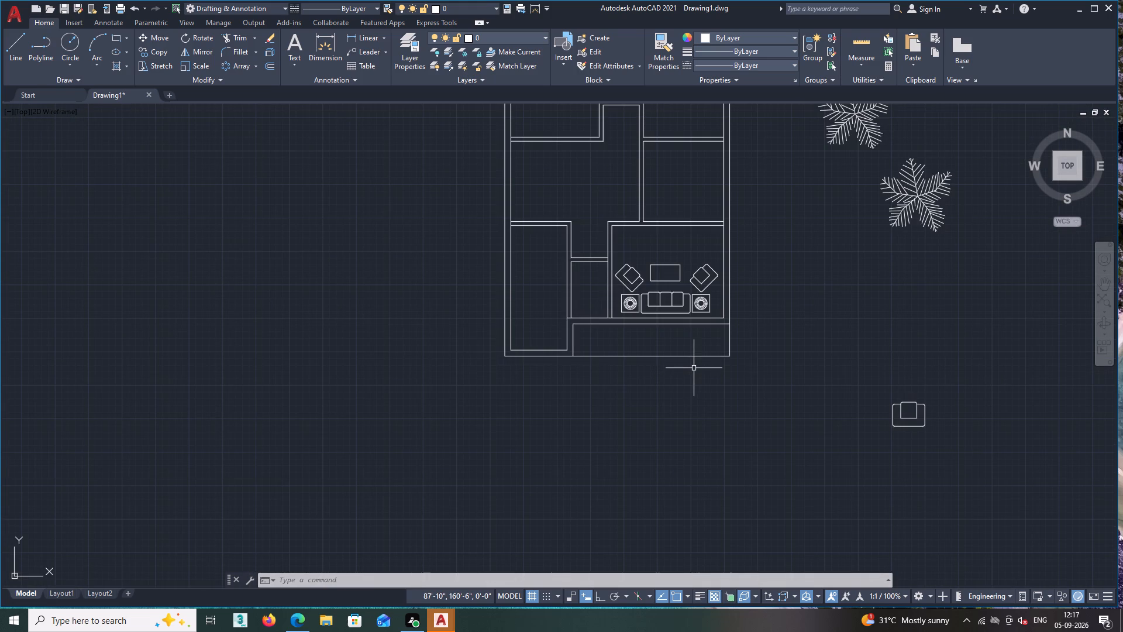
pyautogui.scroll(2, 680, 297)
pyautogui.scroll(1, 569, 268)
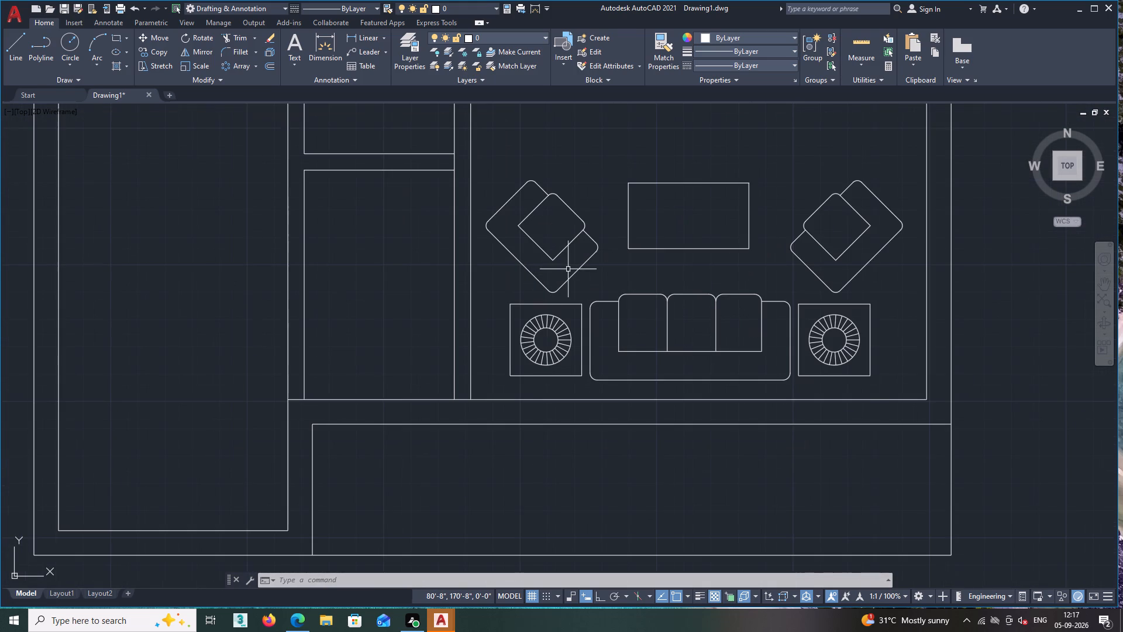
pyautogui.scroll(1, 568, 269)
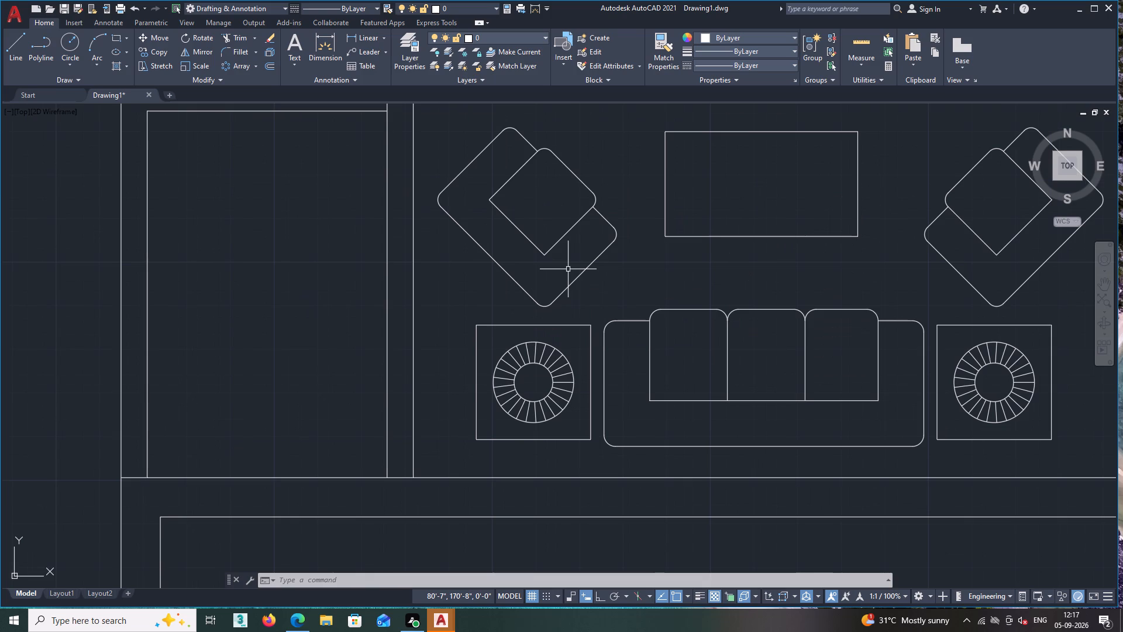
pyautogui.scroll(-2, 568, 269)
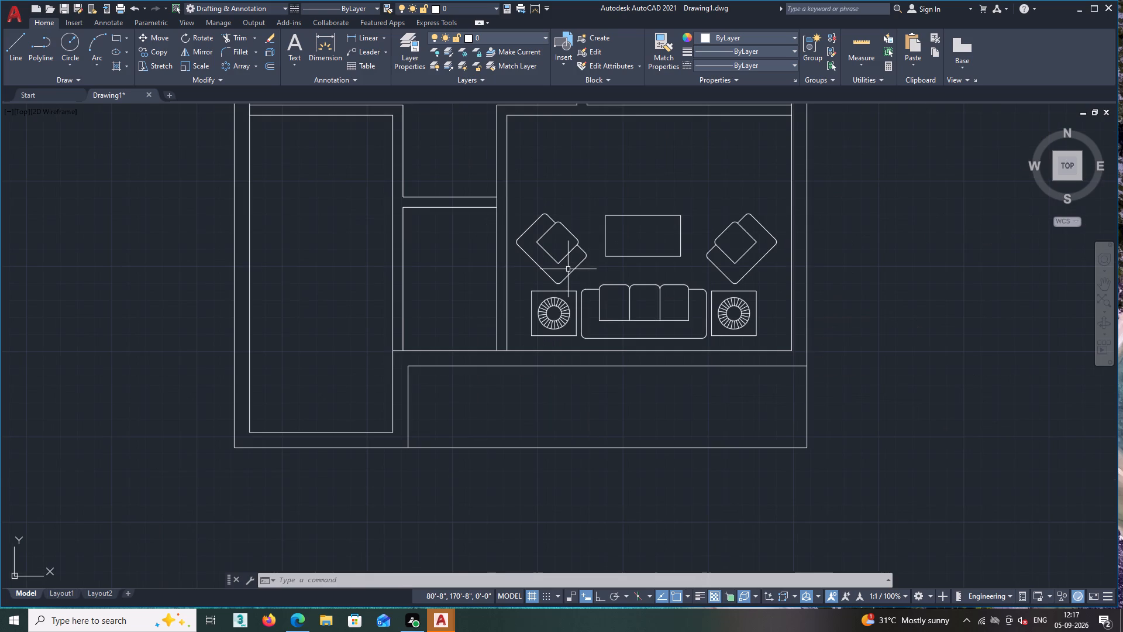
# Start a Write Block from the spare single-seat sofa outside the plan, with "new block.2" in the Documents folder as destination.
pyautogui.scroll(-2, 568, 269)
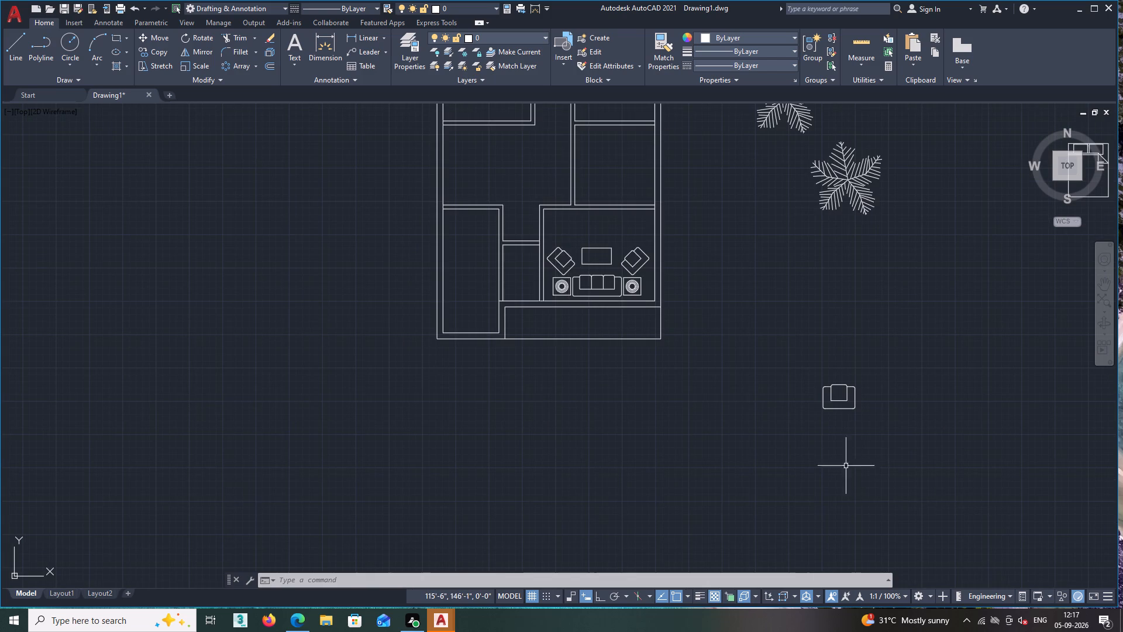
pyautogui.scroll(2, 845, 438)
pyautogui.click(901, 298)
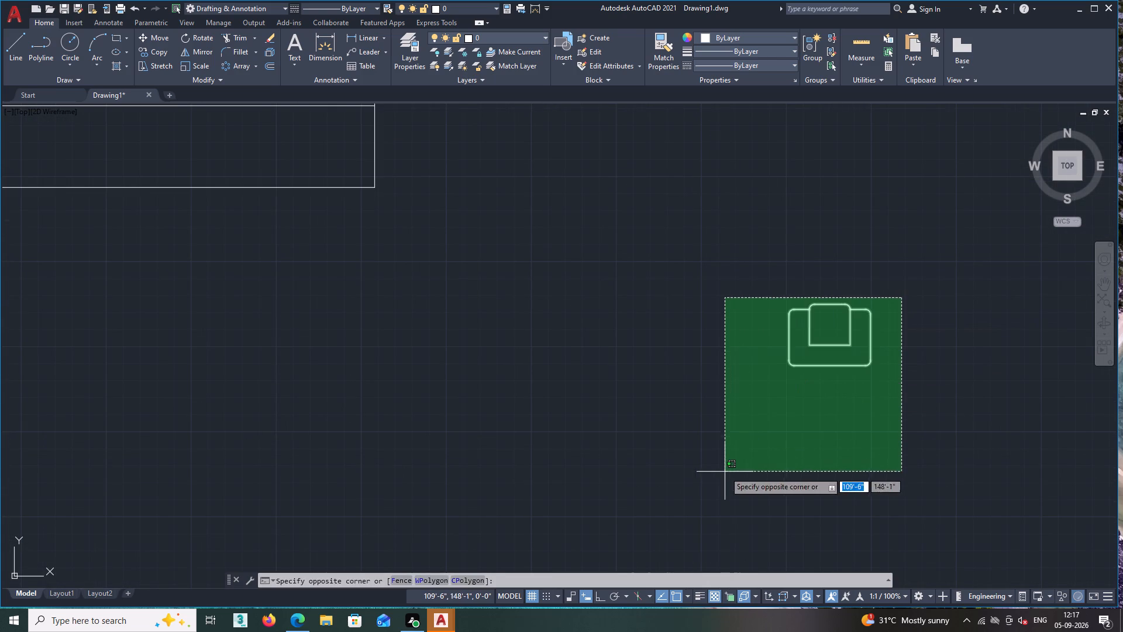
pyautogui.click(725, 472)
pyautogui.press('w')
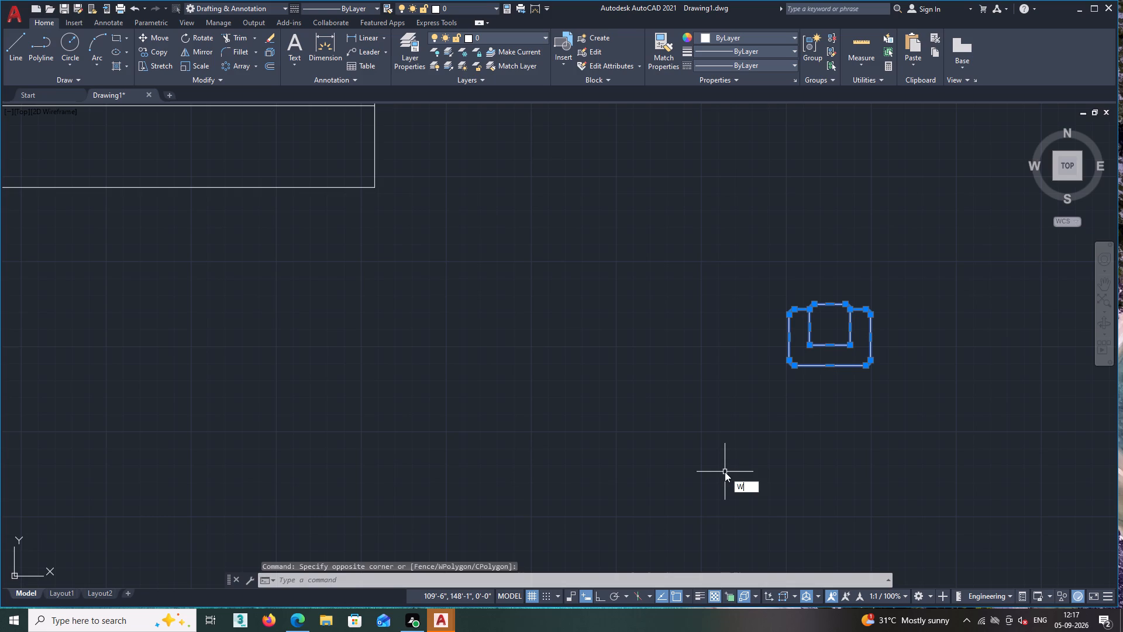
pyautogui.press('space')
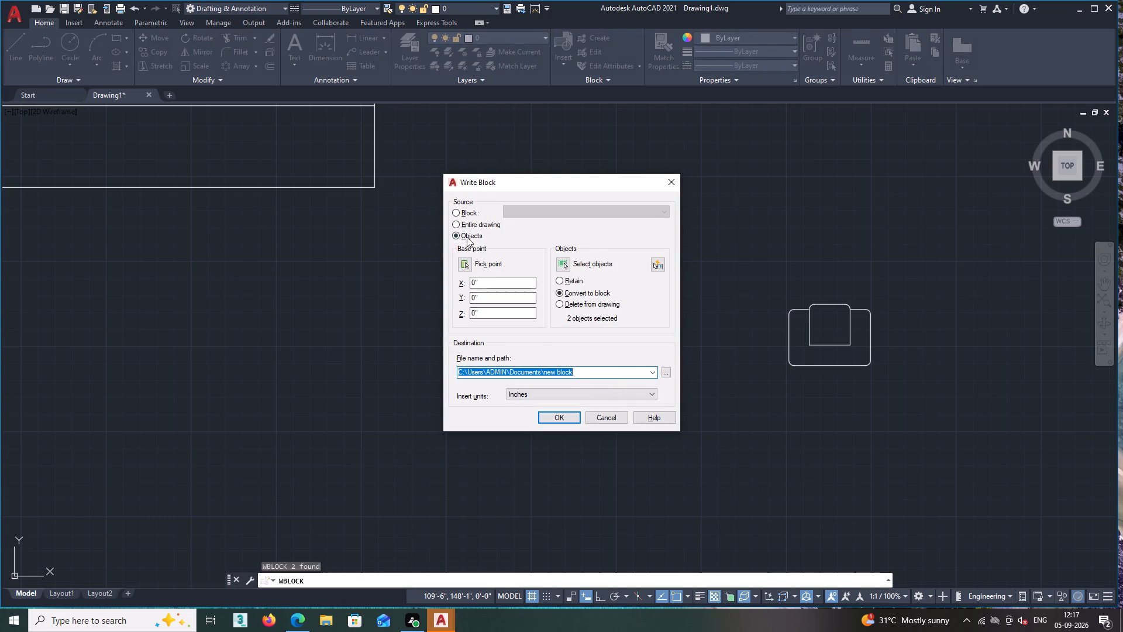
pyautogui.click(574, 375)
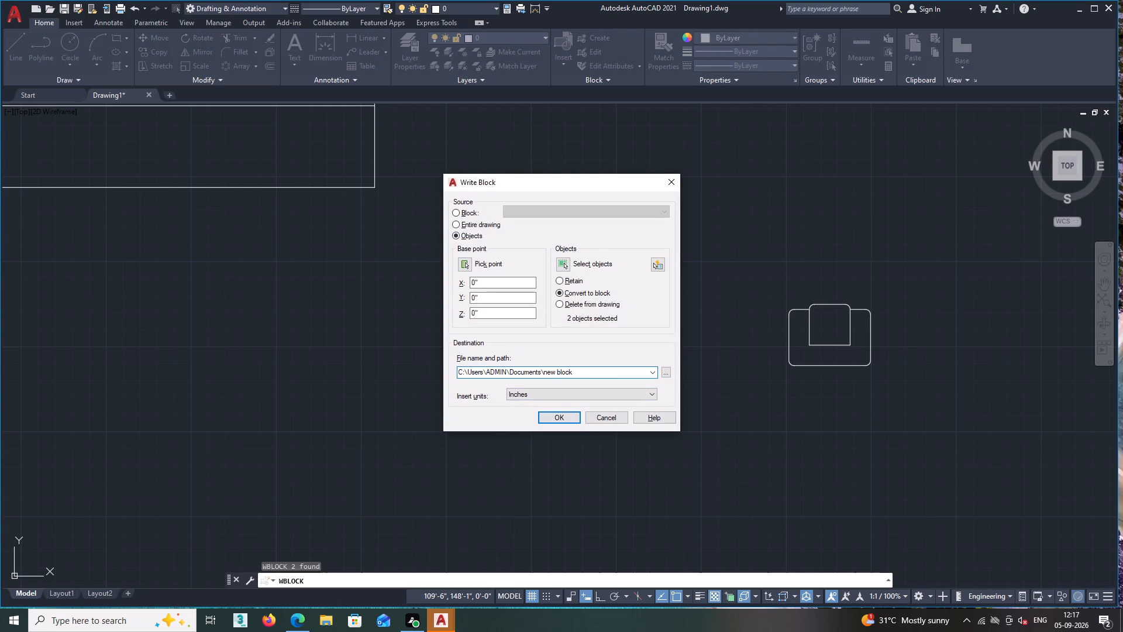
pyautogui.click(574, 375)
pyautogui.press('2')
# Set the block's base point at the lower end of the spare sofa's left edge, beside its rounded corner.
pyautogui.doubleClick(467, 265)
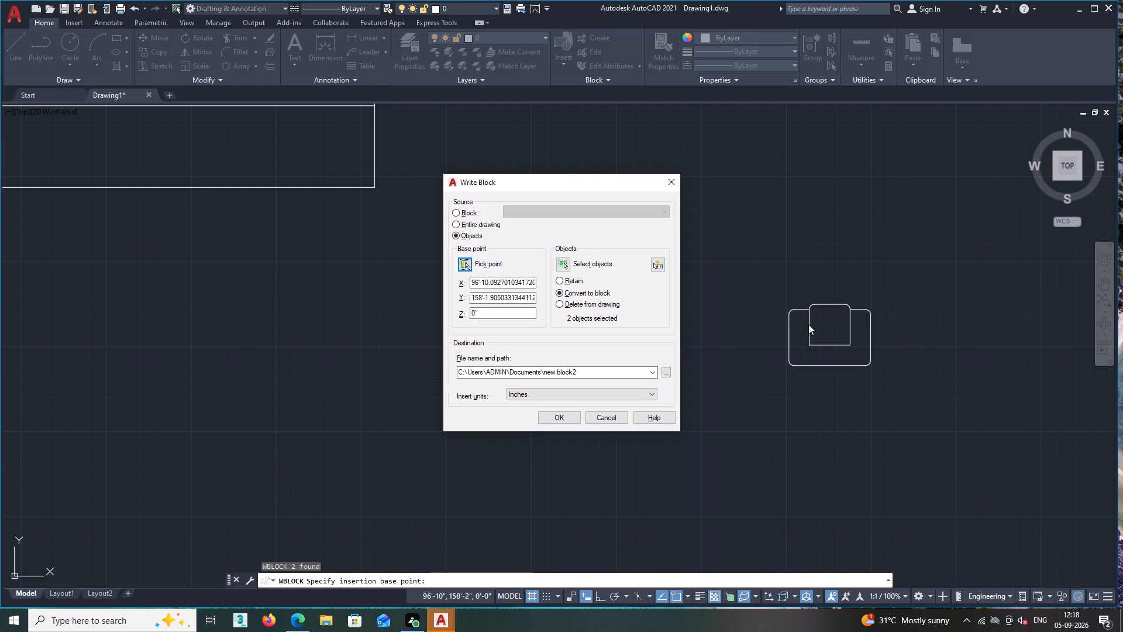
pyautogui.doubleClick(788, 358)
pyautogui.click(463, 264)
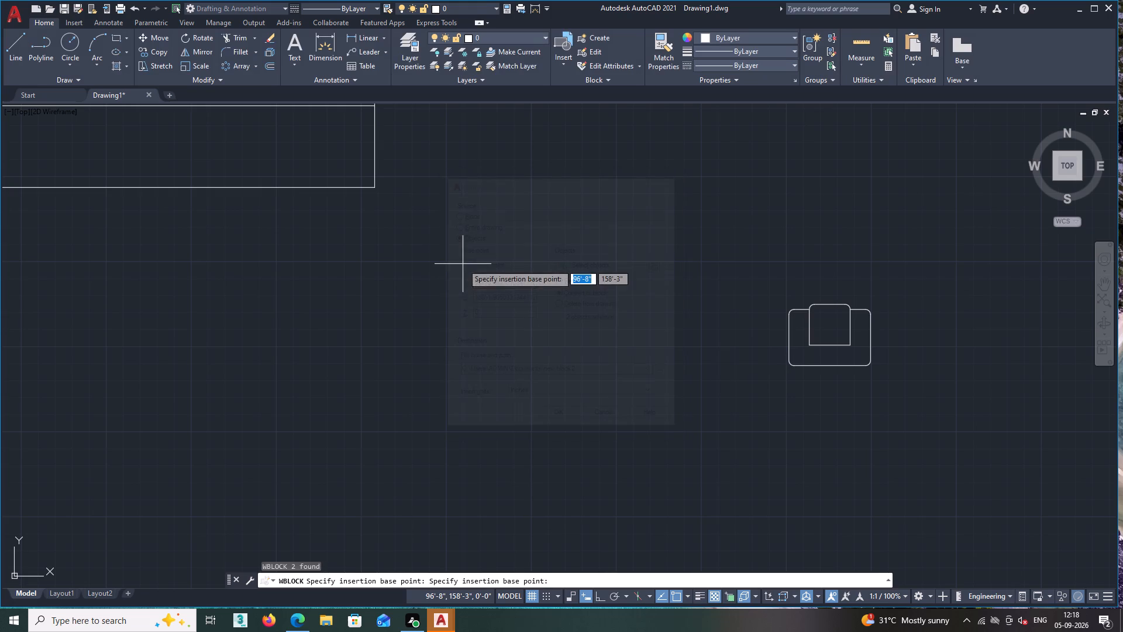
pyautogui.click(790, 360)
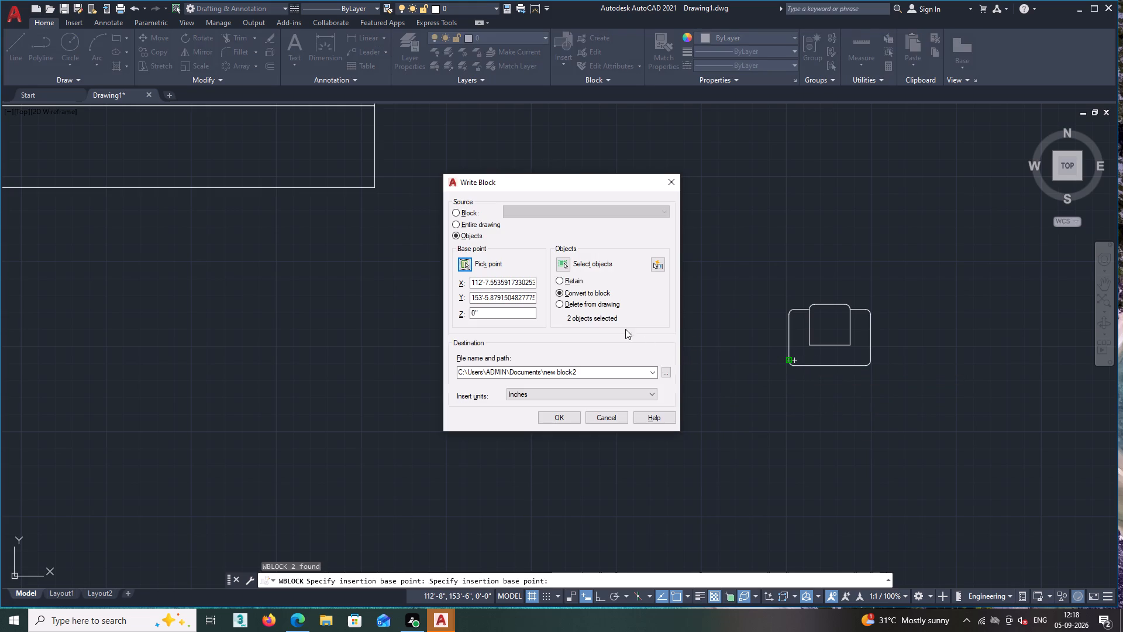
# Reselect both outlines of the spare single-seat sofa as the block's objects and write the block file.
pyautogui.doubleClick(565, 264)
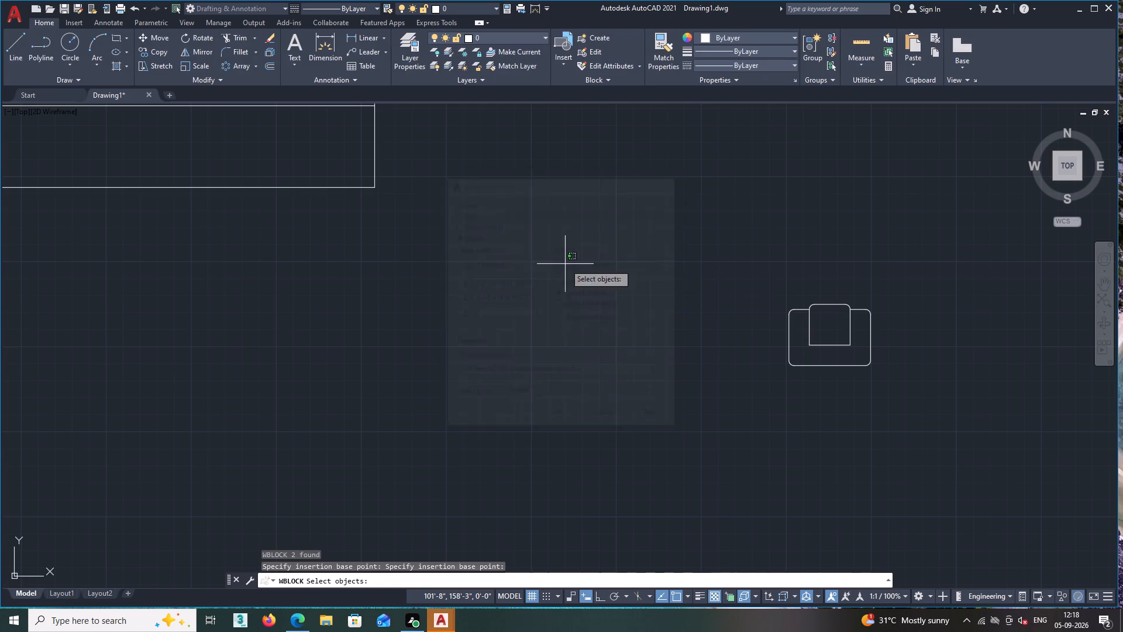
pyautogui.click(990, 280)
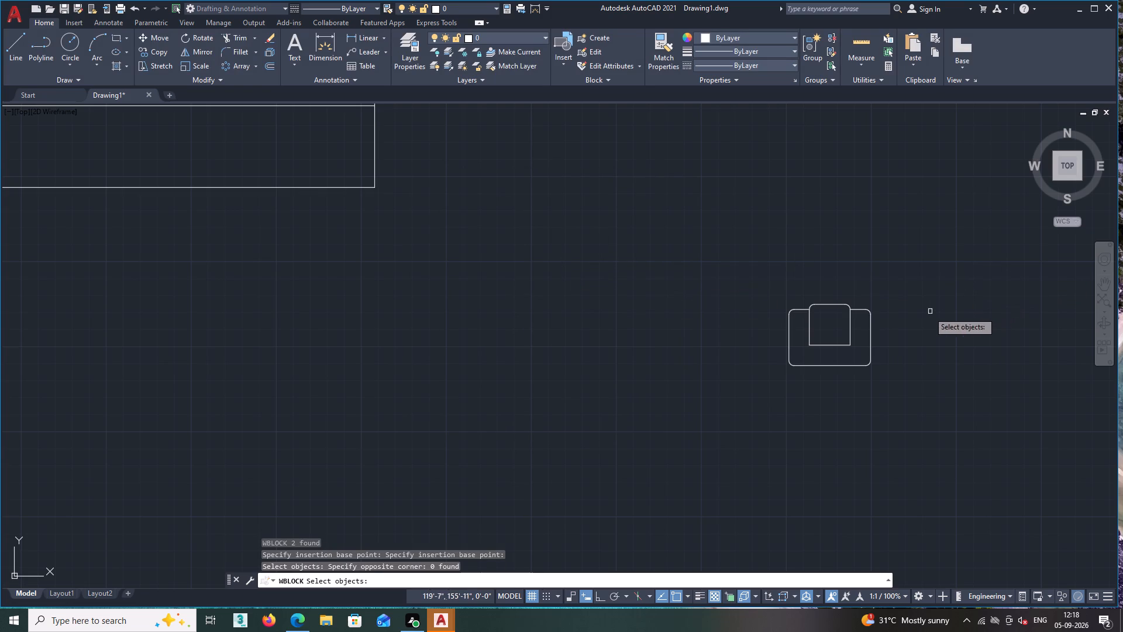
pyautogui.moveTo(919, 291); pyautogui.dragTo(890, 326)
pyautogui.moveTo(863, 348); pyautogui.dragTo(844, 362)
pyautogui.moveTo(855, 355); pyautogui.dragTo(844, 362, button='right')
pyautogui.moveTo(826, 372); pyautogui.dragTo(801, 383)
pyautogui.moveTo(773, 390); pyautogui.dragTo(765, 392)
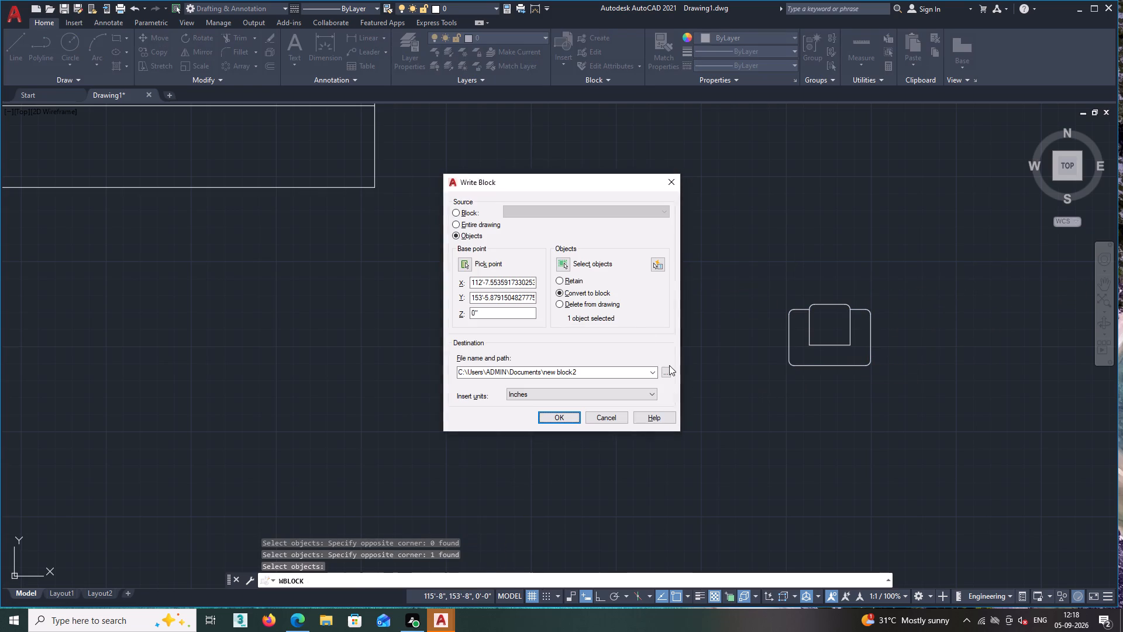
pyautogui.click(566, 262)
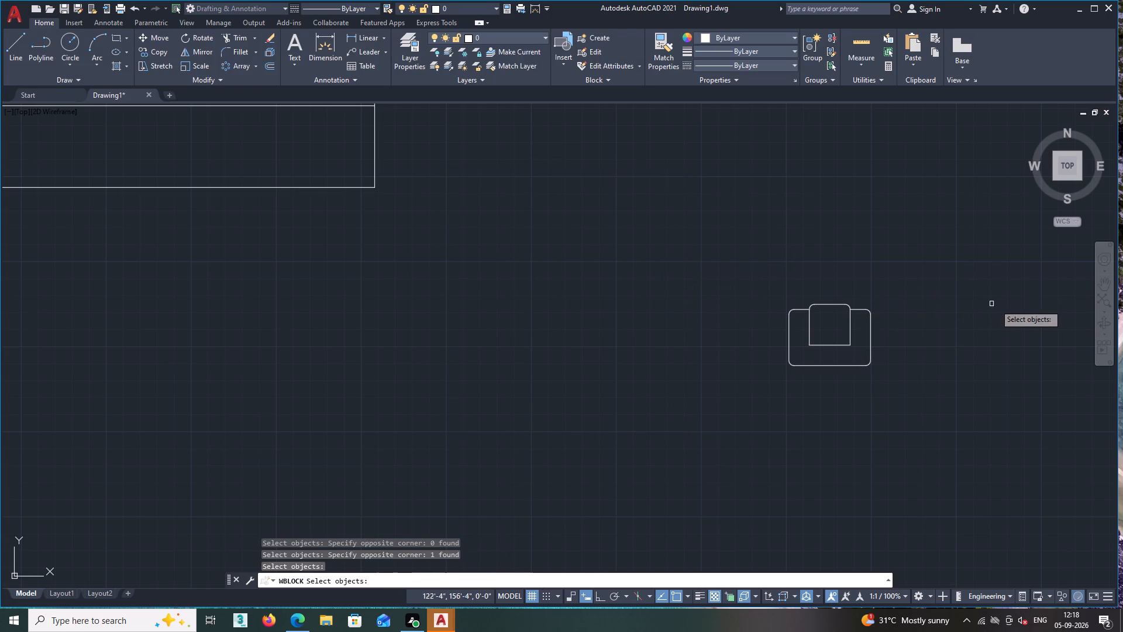
pyautogui.click(894, 290)
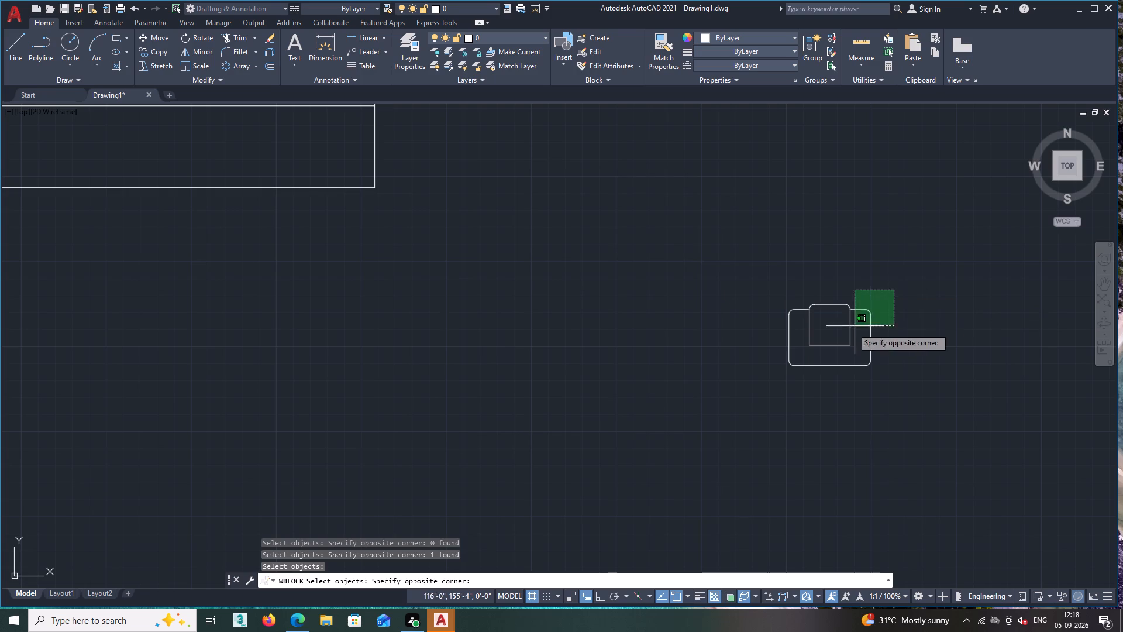
pyautogui.click(764, 387)
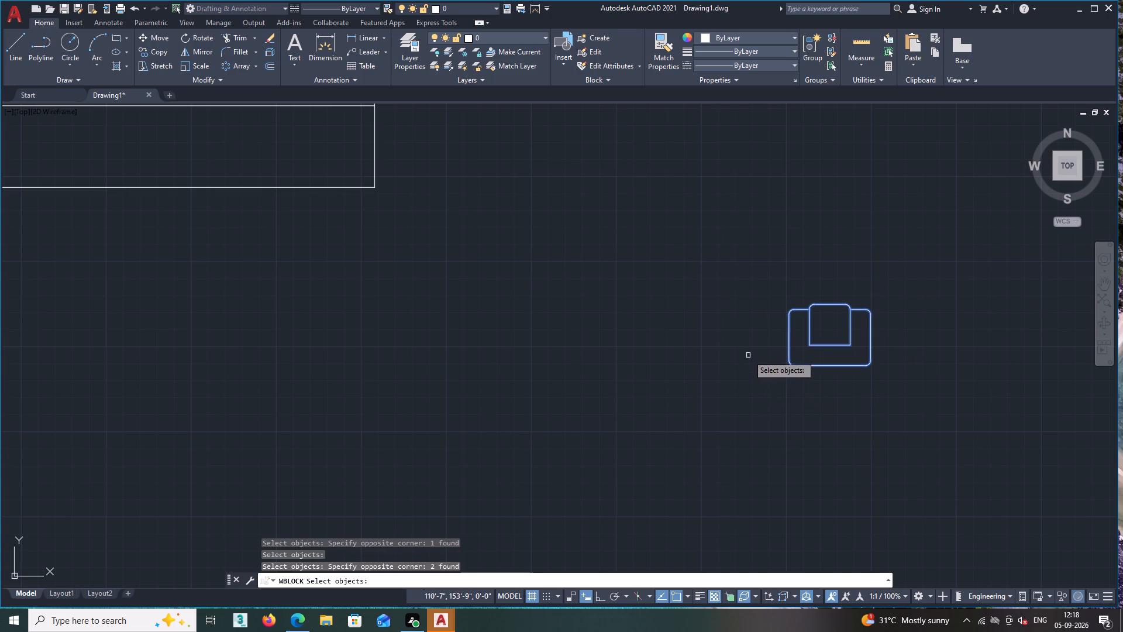
pyautogui.rightClick(748, 355)
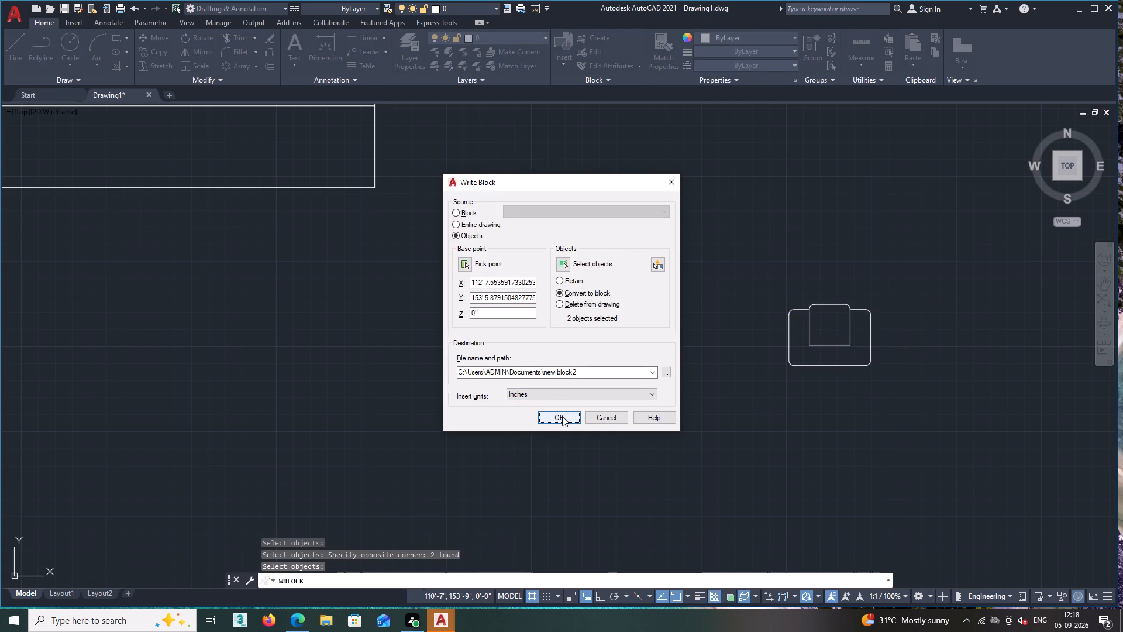
pyautogui.click(562, 416)
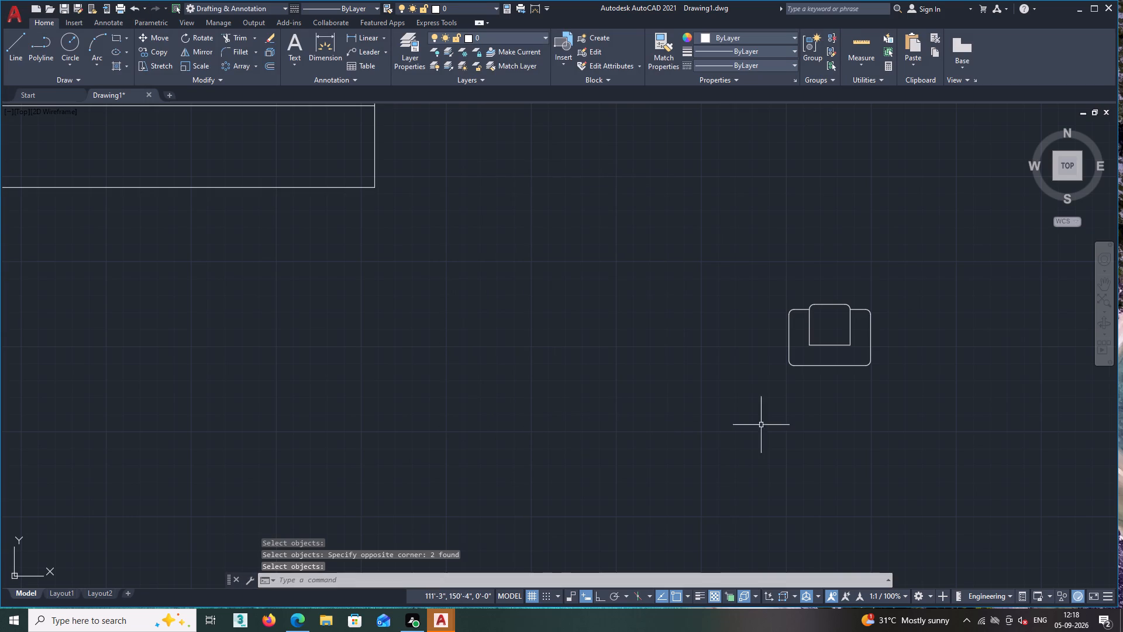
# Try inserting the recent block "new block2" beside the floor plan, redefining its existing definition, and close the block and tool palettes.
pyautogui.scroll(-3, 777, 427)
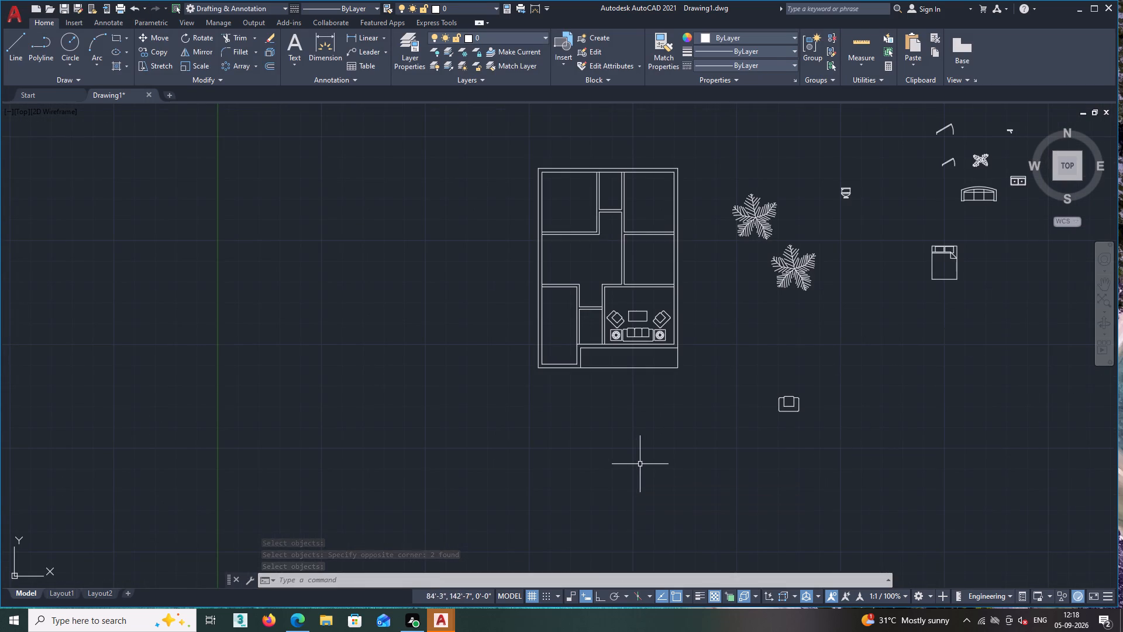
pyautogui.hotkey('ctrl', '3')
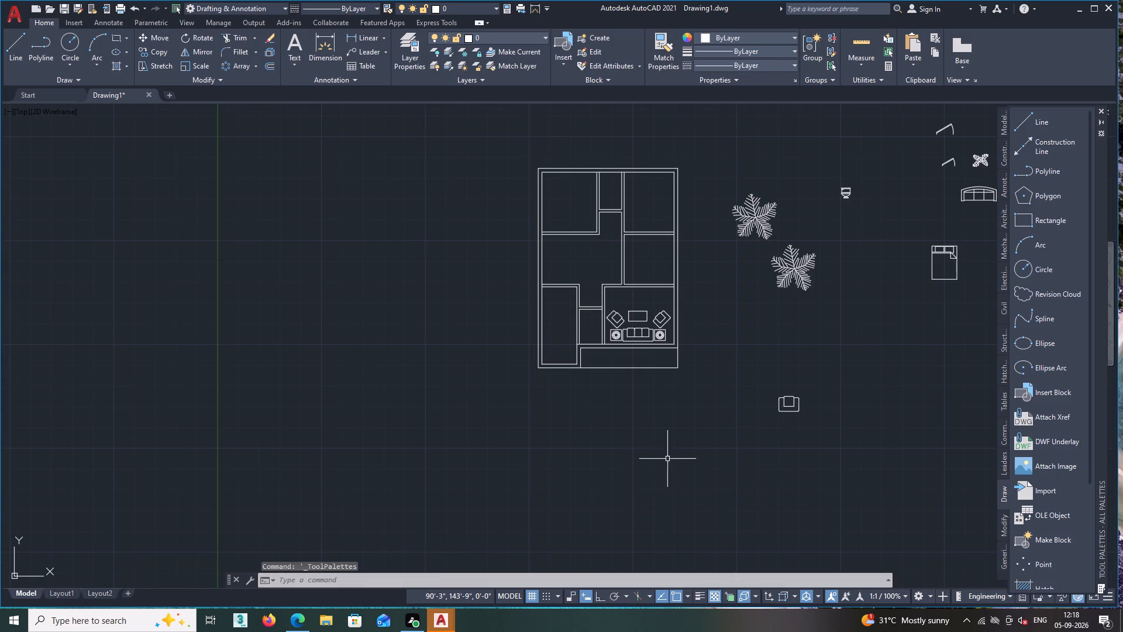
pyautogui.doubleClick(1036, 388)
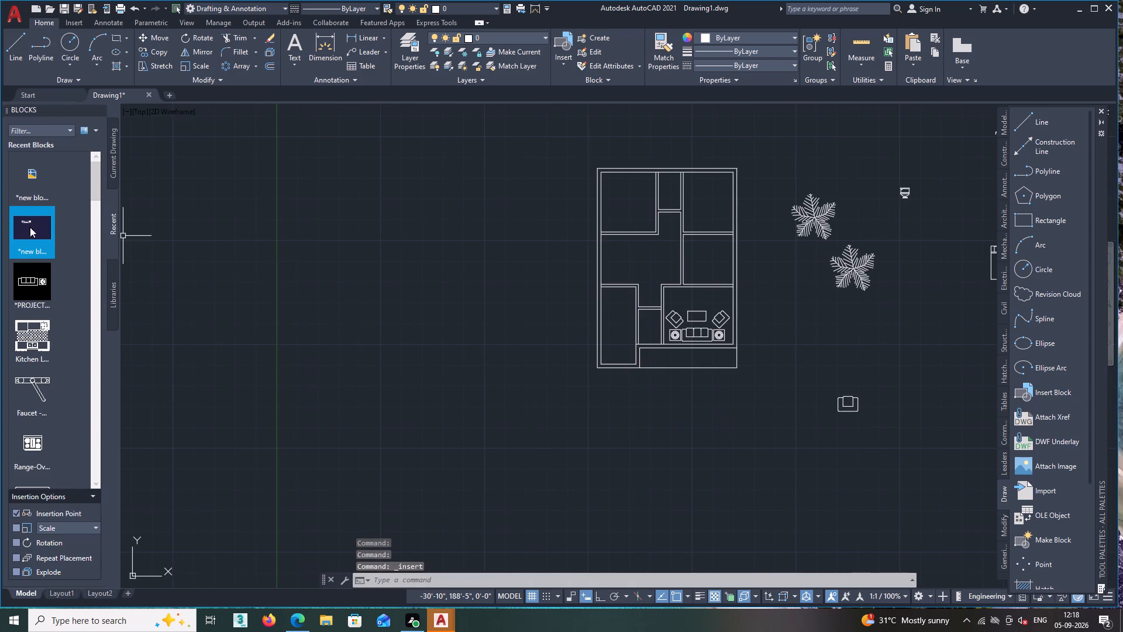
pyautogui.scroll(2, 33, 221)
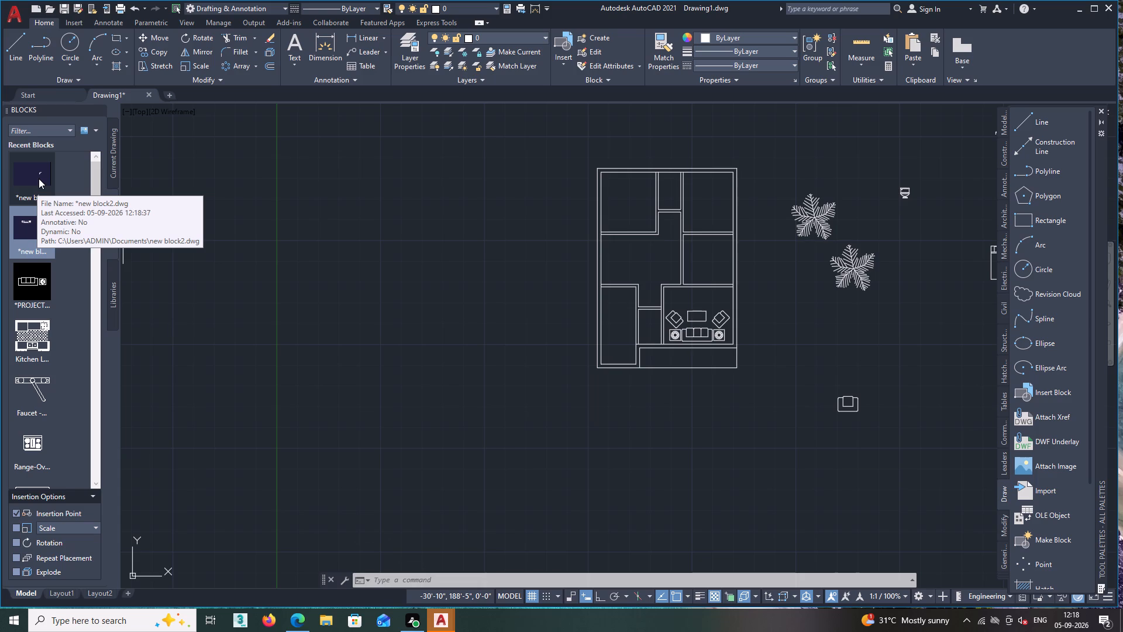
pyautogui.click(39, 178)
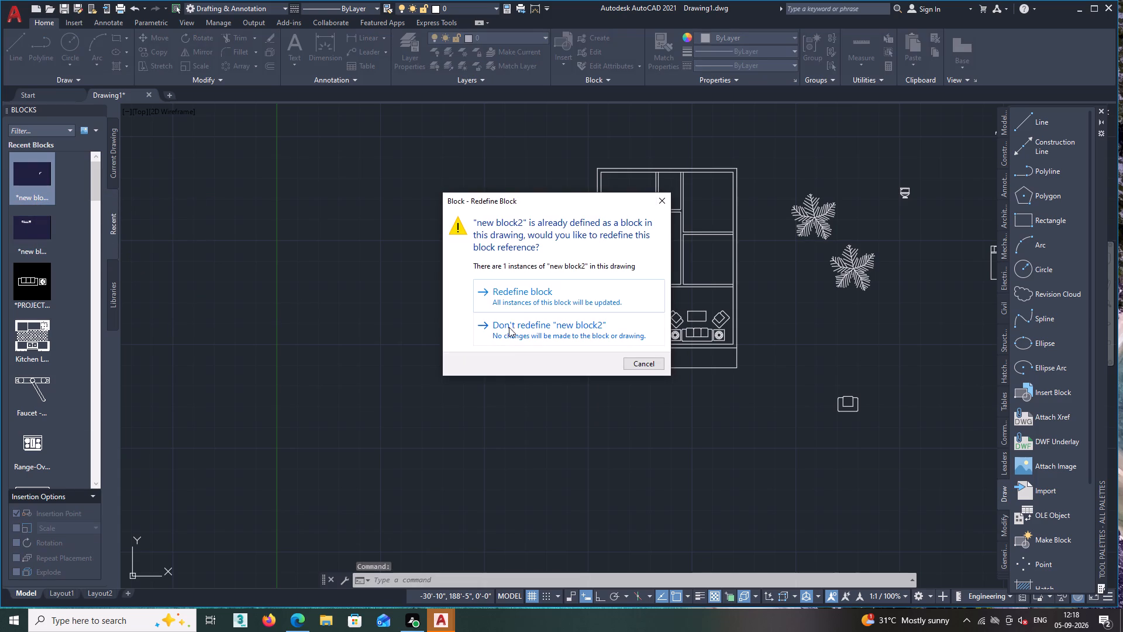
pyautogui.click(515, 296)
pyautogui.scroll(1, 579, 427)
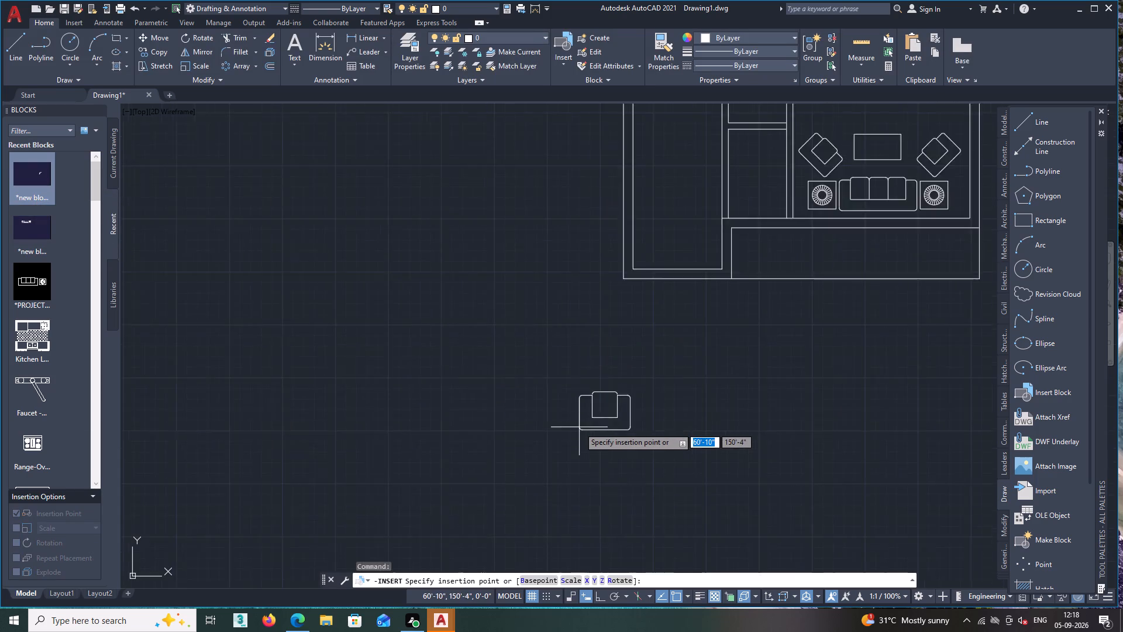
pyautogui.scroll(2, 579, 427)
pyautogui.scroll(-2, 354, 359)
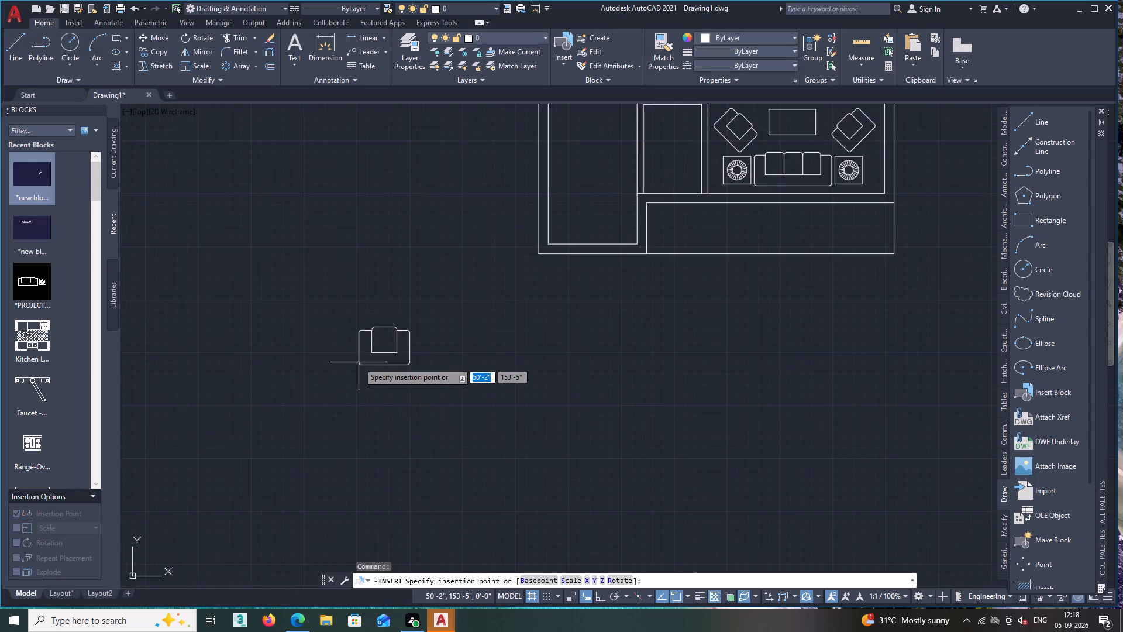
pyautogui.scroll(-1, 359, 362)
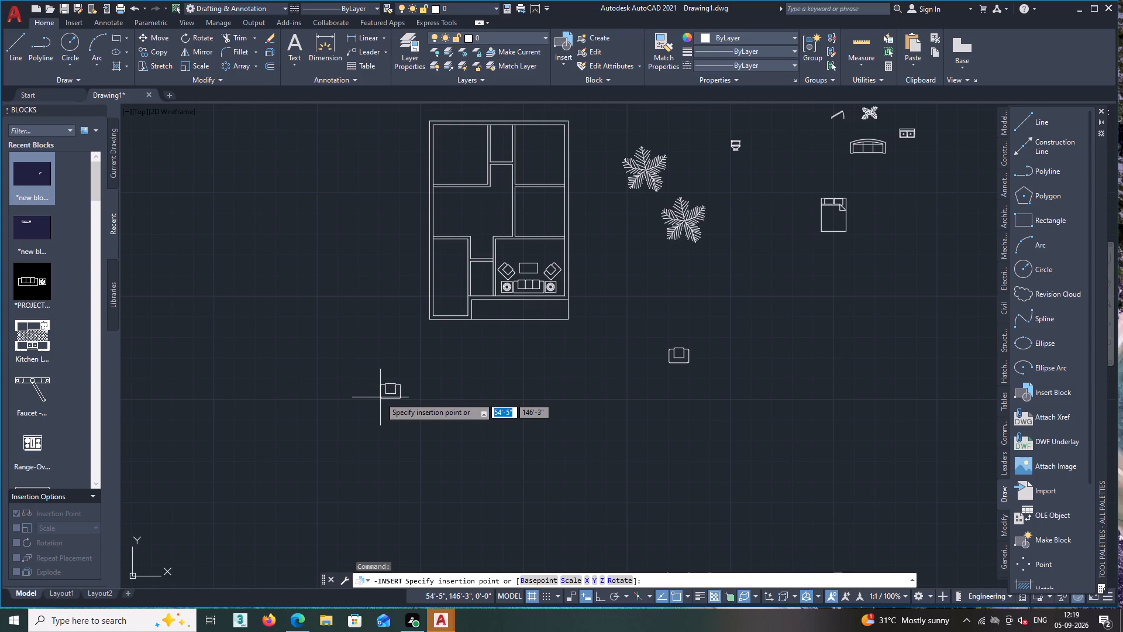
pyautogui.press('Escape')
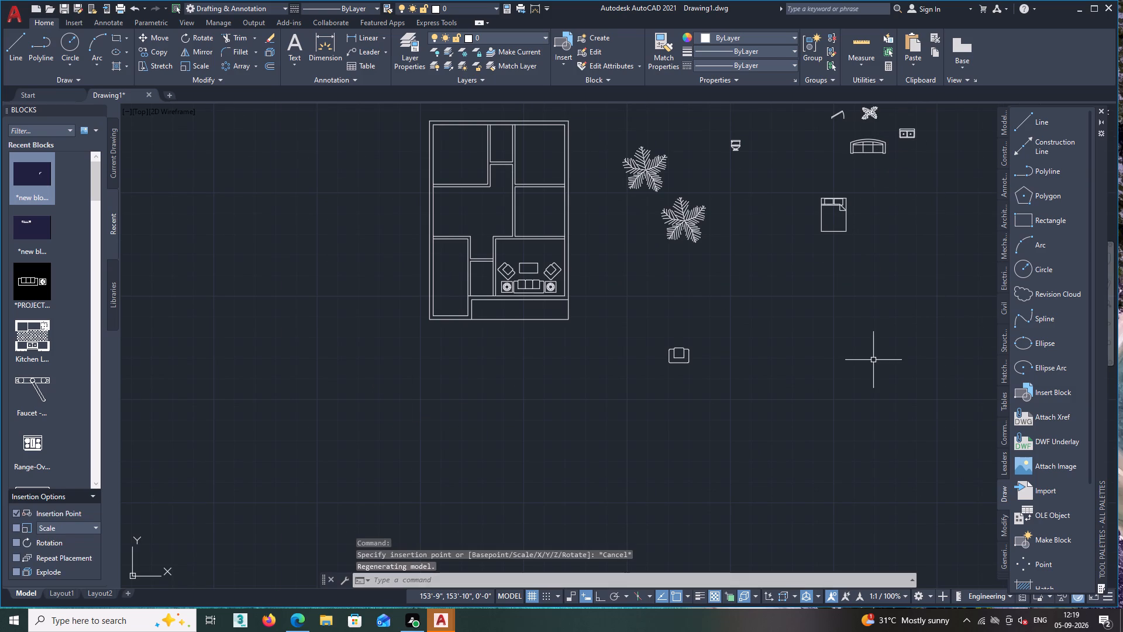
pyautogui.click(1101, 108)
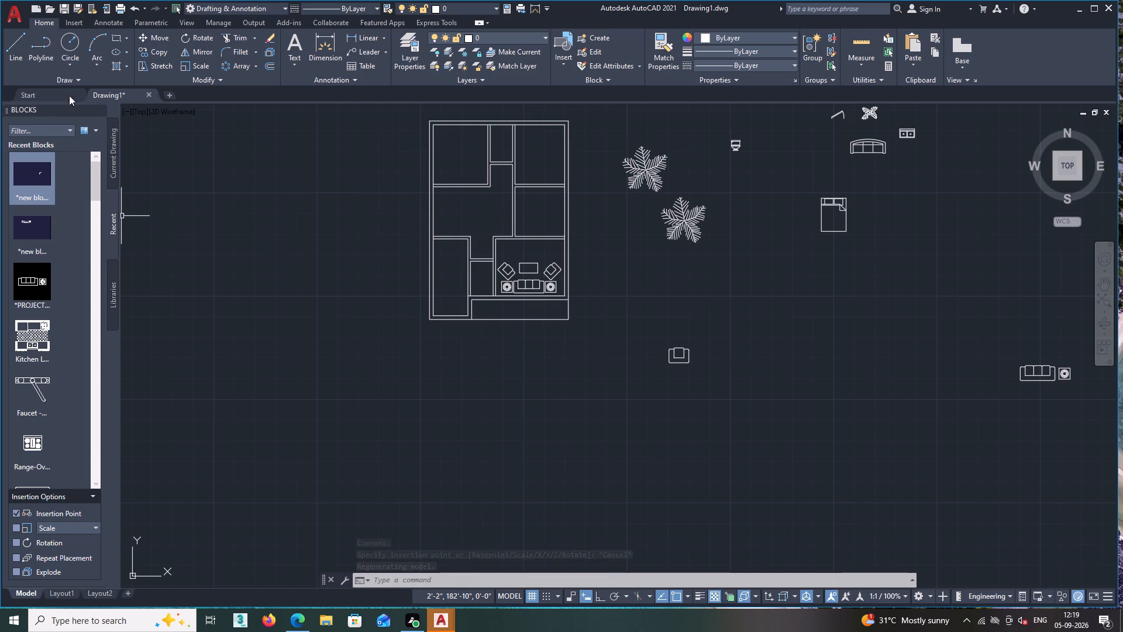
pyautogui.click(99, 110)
# Review the furnished floor plan together with the loose furniture and plants around it.
pyautogui.scroll(-2, 482, 429)
pyautogui.scroll(2, 698, 435)
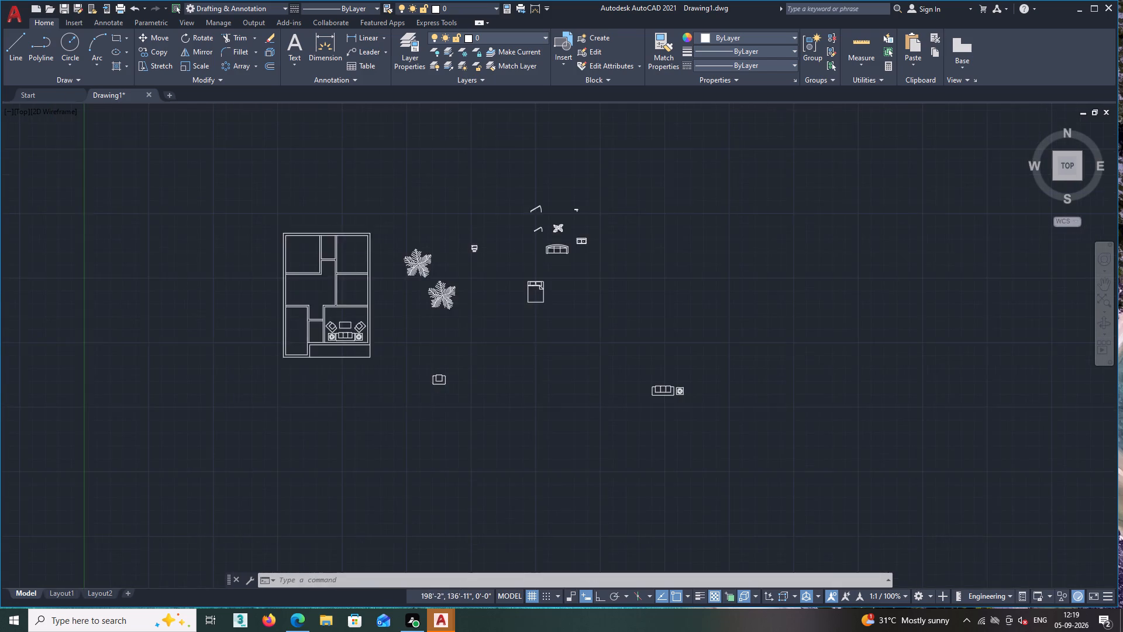
pyautogui.scroll(2, 655, 391)
pyautogui.scroll(-3, 655, 391)
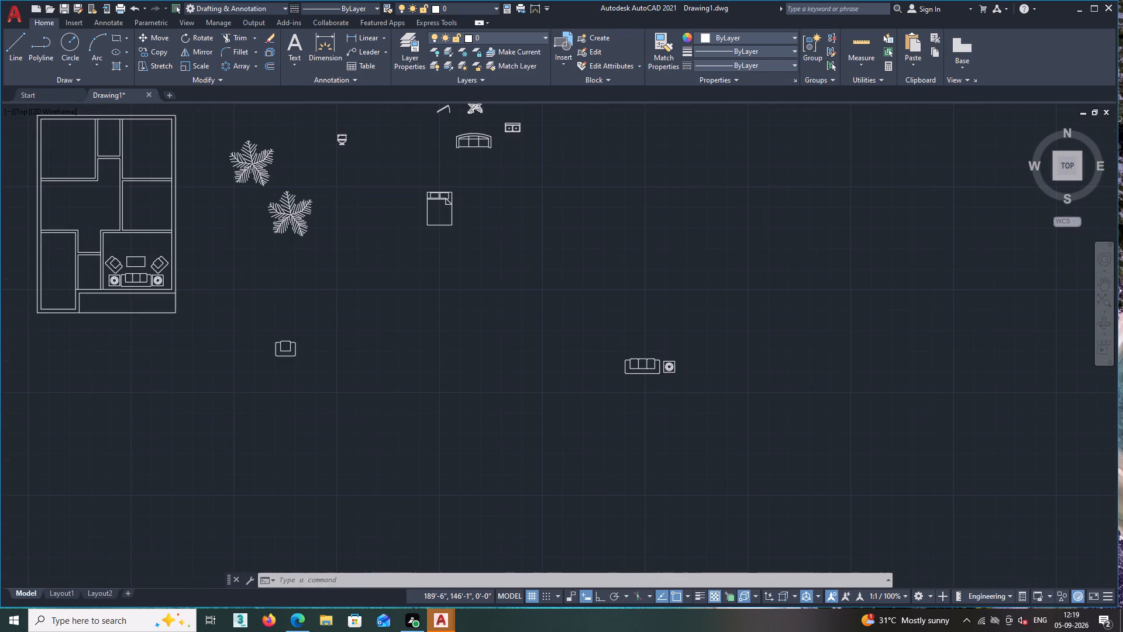
pyautogui.scroll(2, 320, 339)
pyautogui.scroll(2, 322, 288)
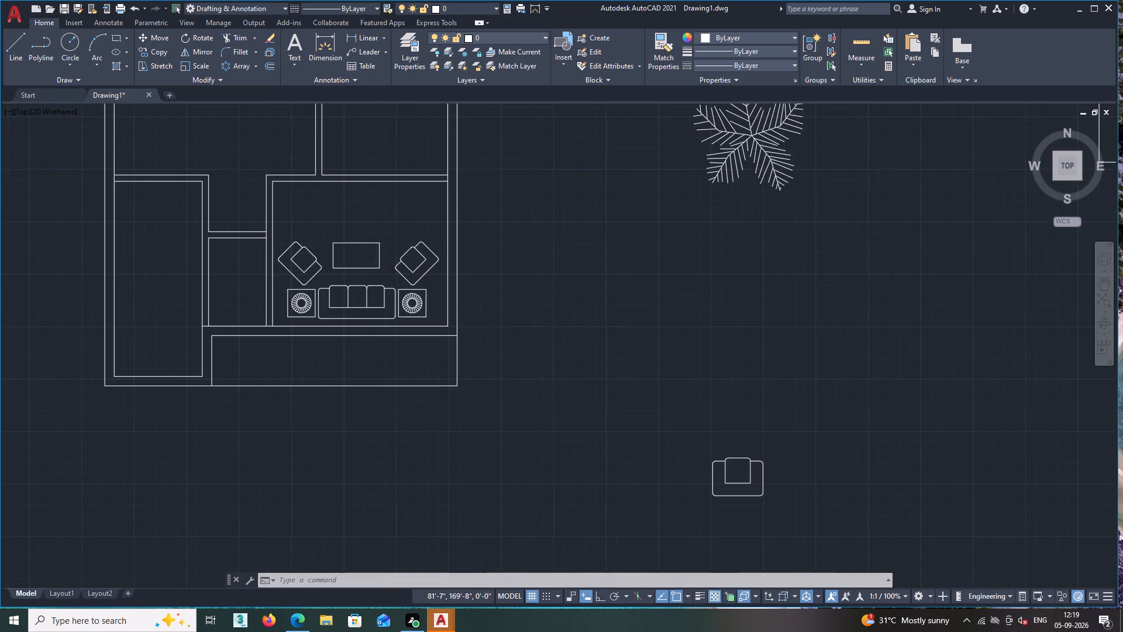
pyautogui.scroll(-3, 322, 288)
pyautogui.scroll(-1, 337, 372)
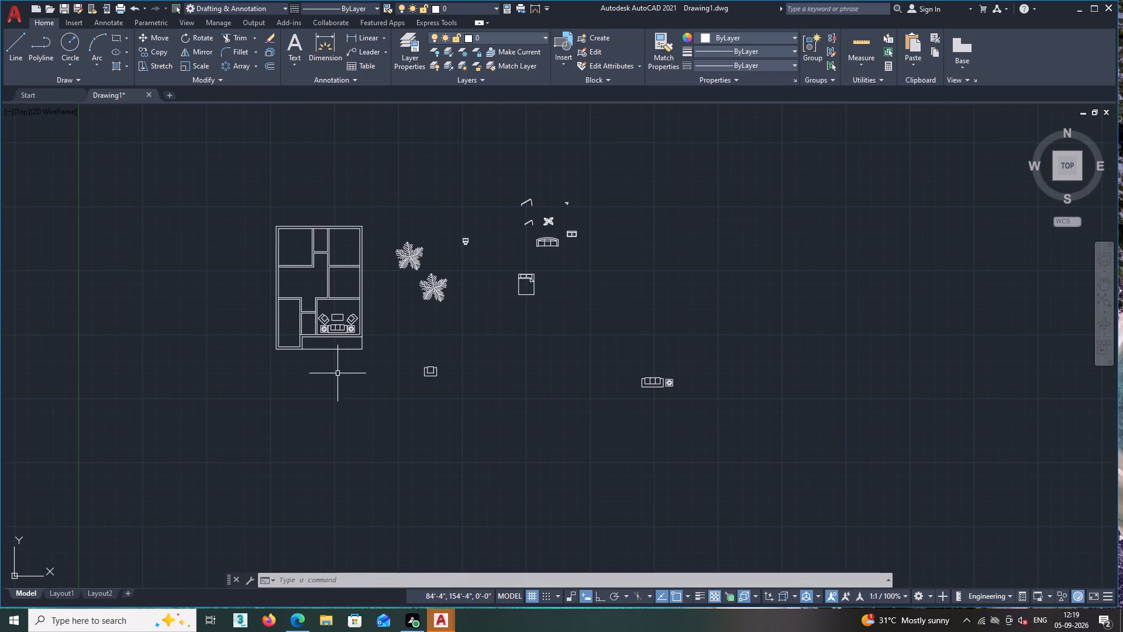
pyautogui.moveTo(318, 422); pyautogui.dragTo(587, 458, button='middle')
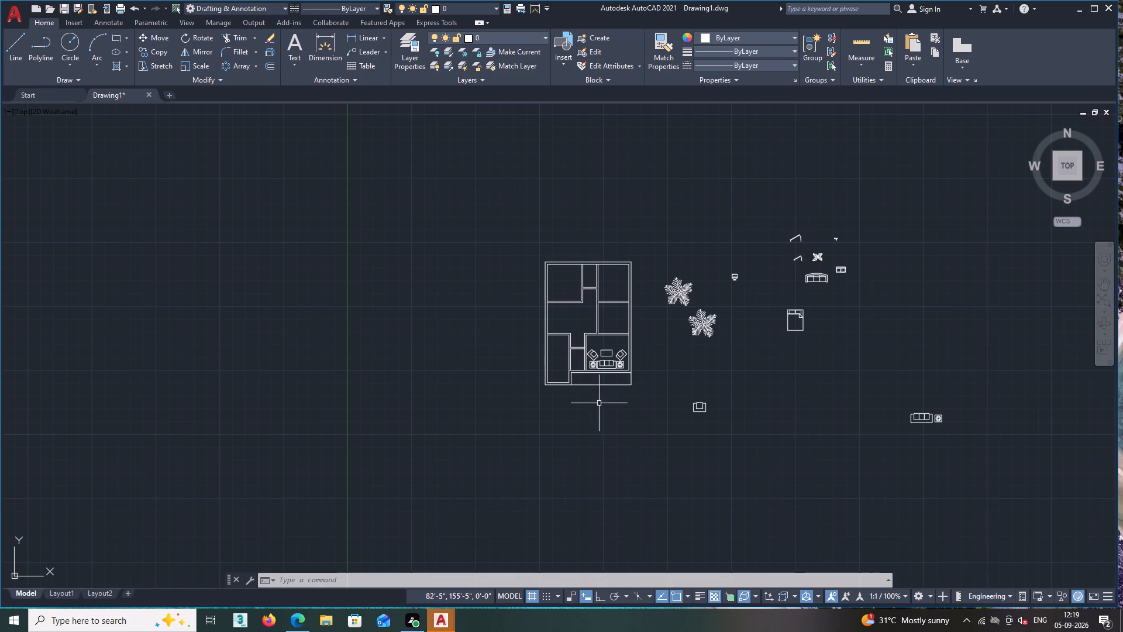
pyautogui.scroll(1, 596, 401)
pyautogui.scroll(-1, 596, 401)
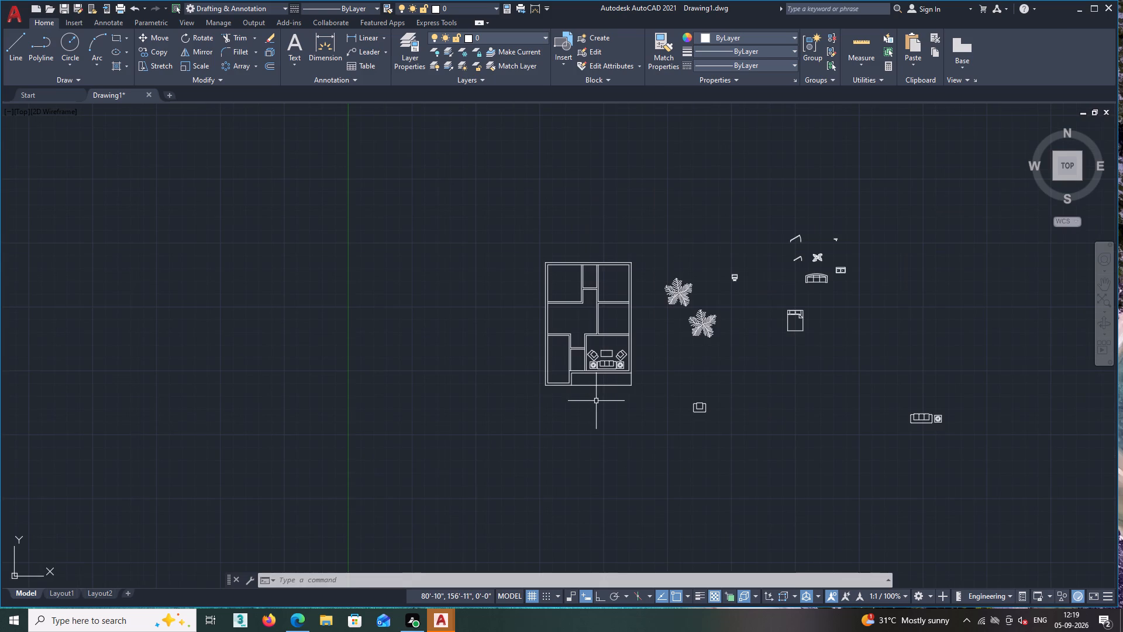
pyautogui.scroll(2, 702, 420)
pyautogui.scroll(-2, 703, 420)
pyautogui.scroll(1, 703, 420)
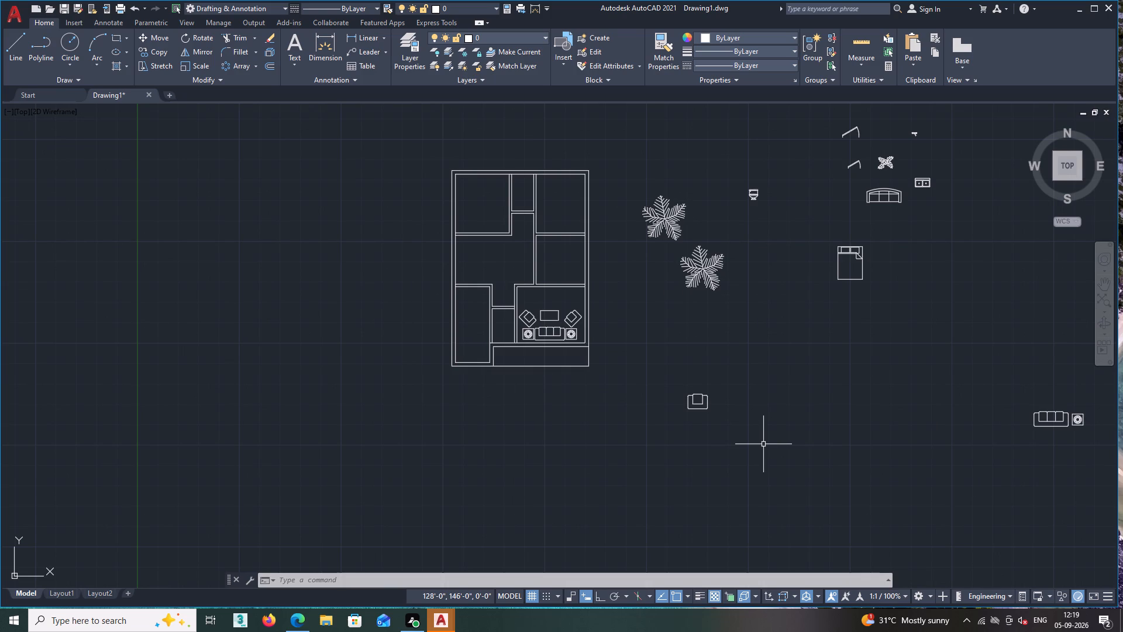
pyautogui.hotkey('ctrl', 'z')
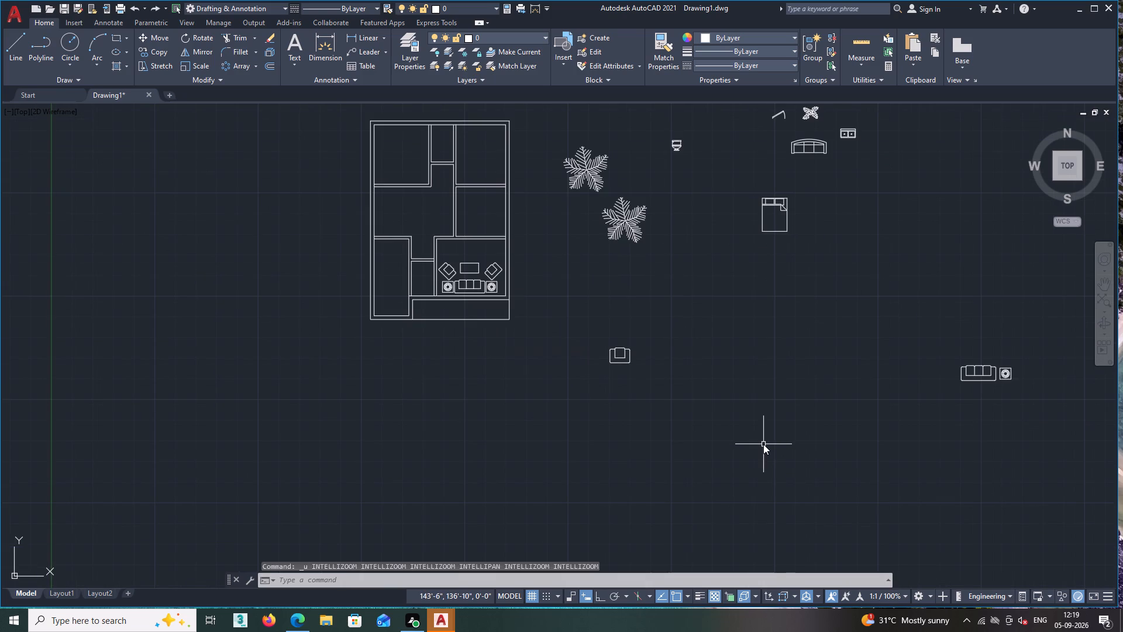
pyautogui.press('Escape')
# Save the drawing in the Documents folder under the file name GROUND FLOOR1.
pyautogui.hotkey('ctrl', 's')
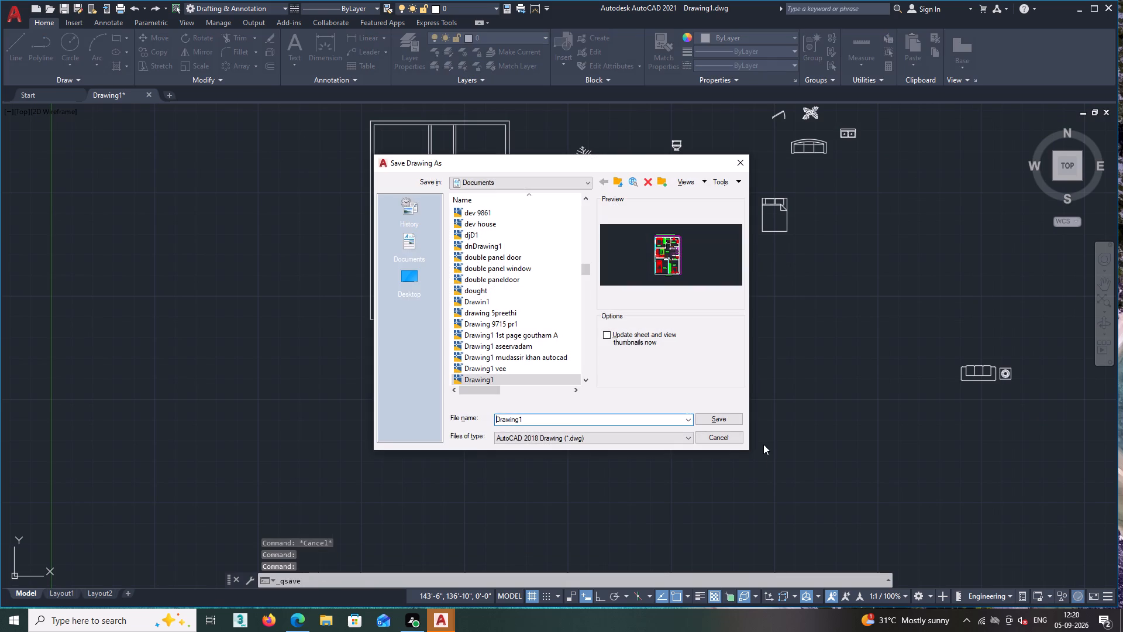
pyautogui.click(536, 421)
pyautogui.press('BackSpace')
pyautogui.press('BackSpace')
pyautogui.press('BackSpace')
pyautogui.press('BackSpace')
pyautogui.press('BackSpace')
pyautogui.press('BackSpace')
pyautogui.press('BackSpace')
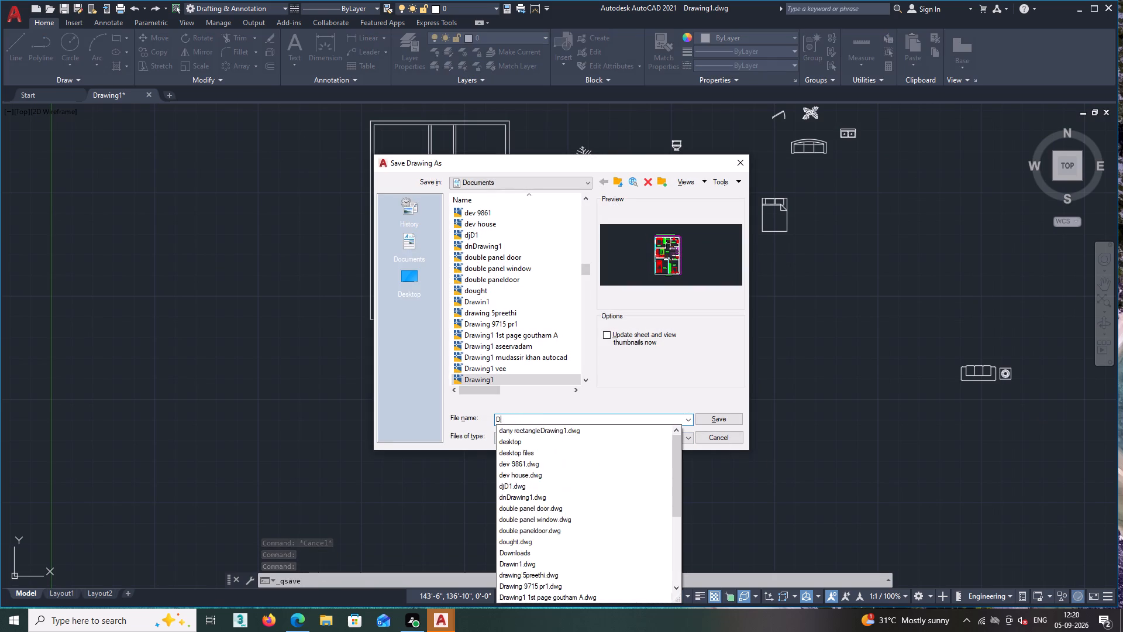
pyautogui.press('BackSpace')
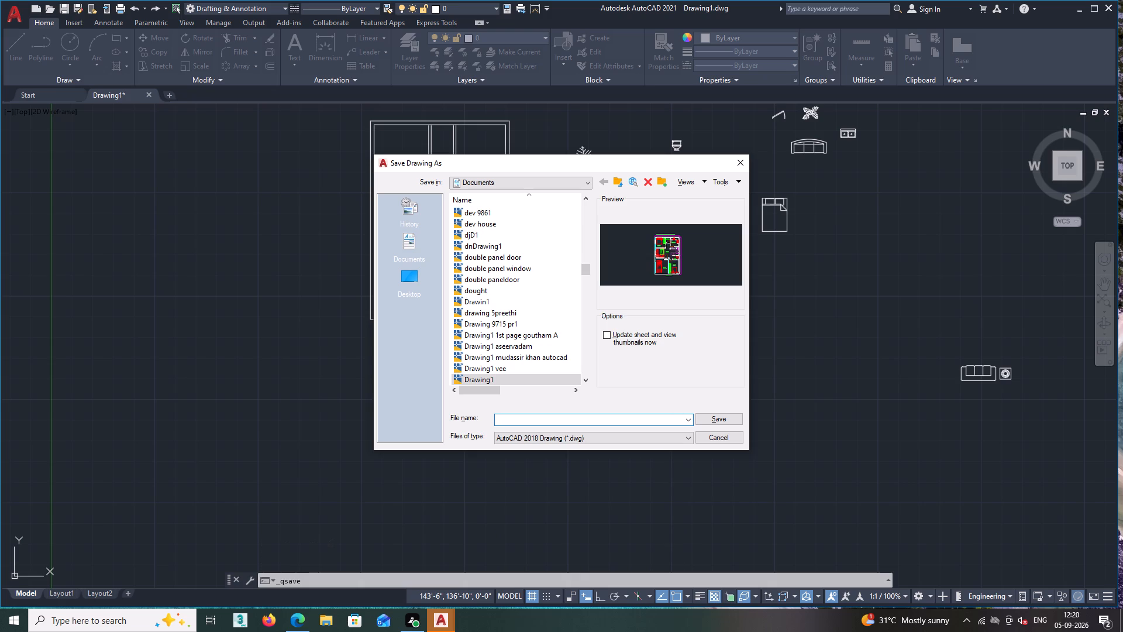
pyautogui.press('g')
pyautogui.write('ROUN')
pyautogui.write('D')
pyautogui.press('space')
pyautogui.press('e')
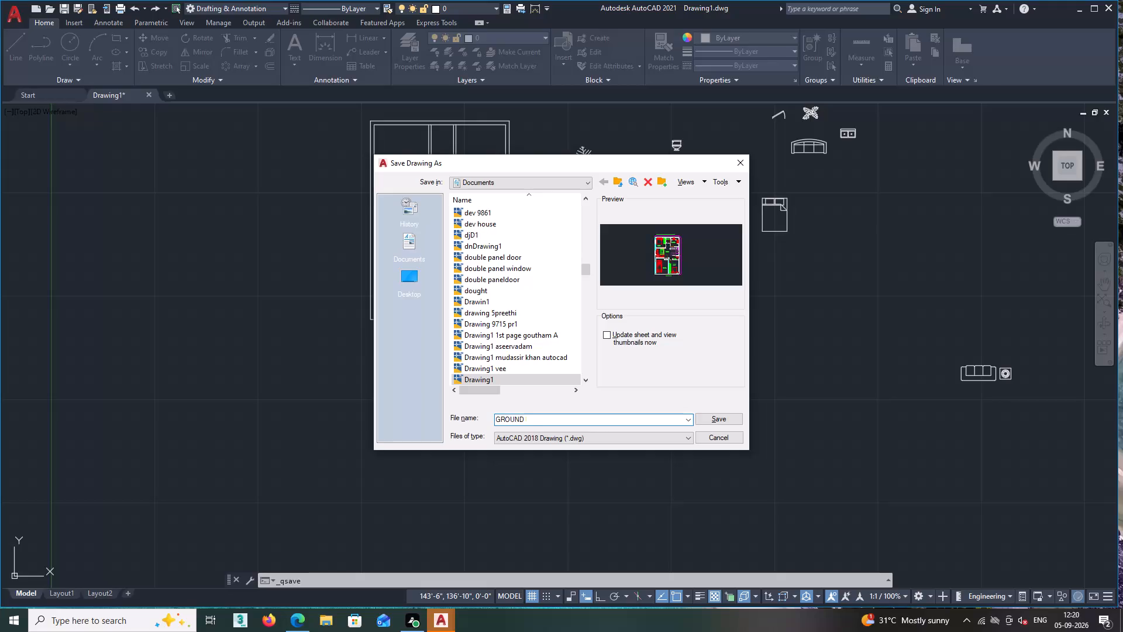
pyautogui.press('BackSpace')
pyautogui.press('f')
pyautogui.write('LOO')
pyautogui.press('r')
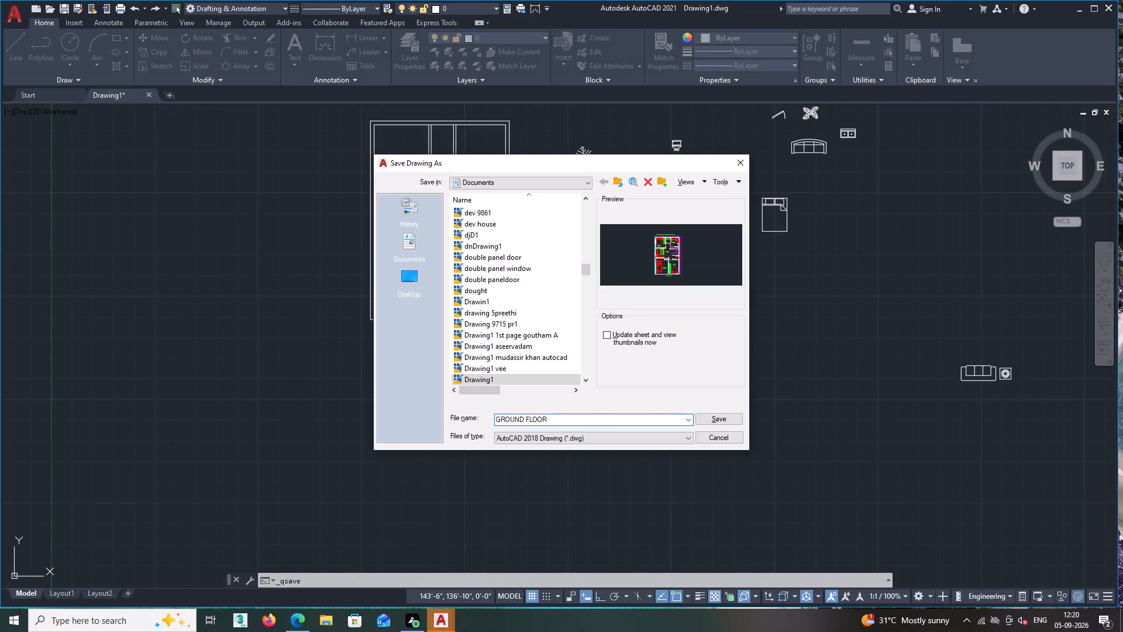
pyautogui.press('1')
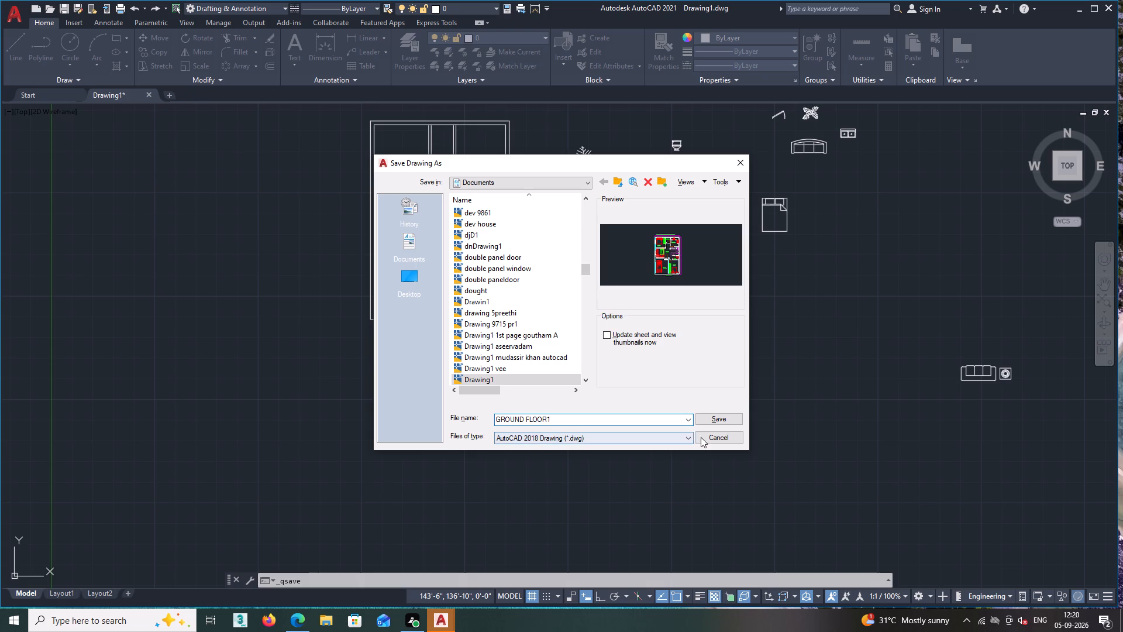
pyautogui.click(724, 418)
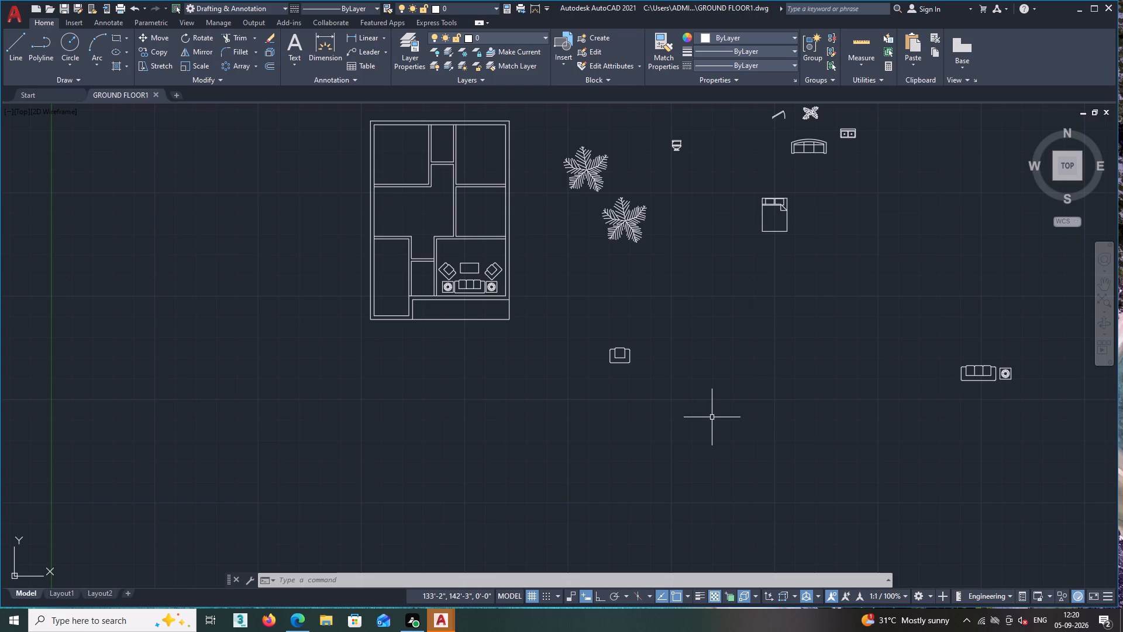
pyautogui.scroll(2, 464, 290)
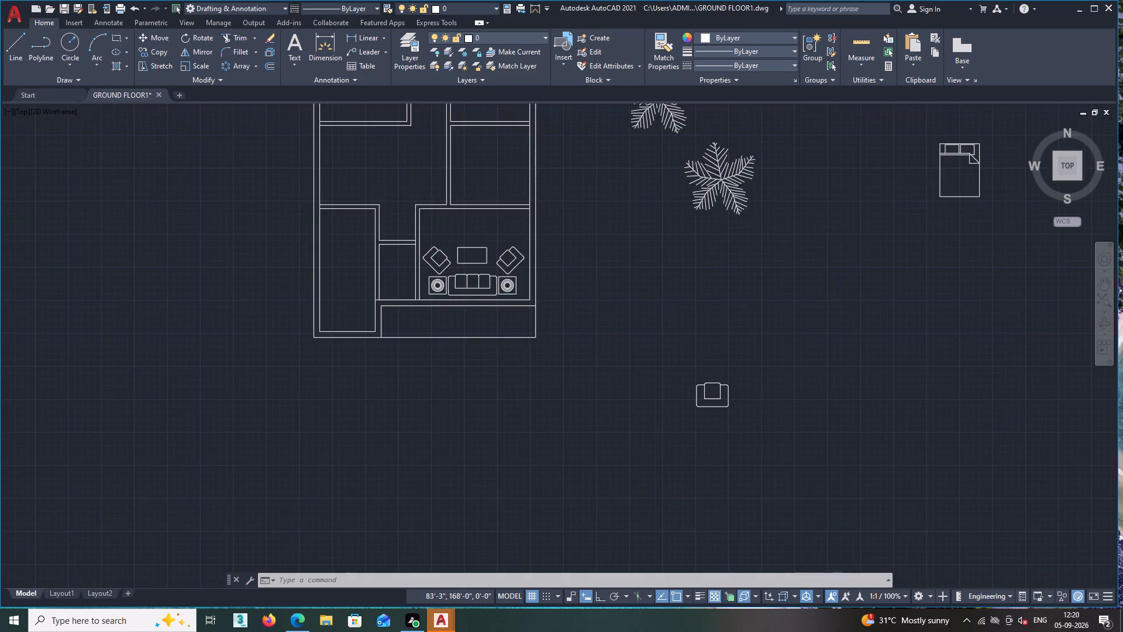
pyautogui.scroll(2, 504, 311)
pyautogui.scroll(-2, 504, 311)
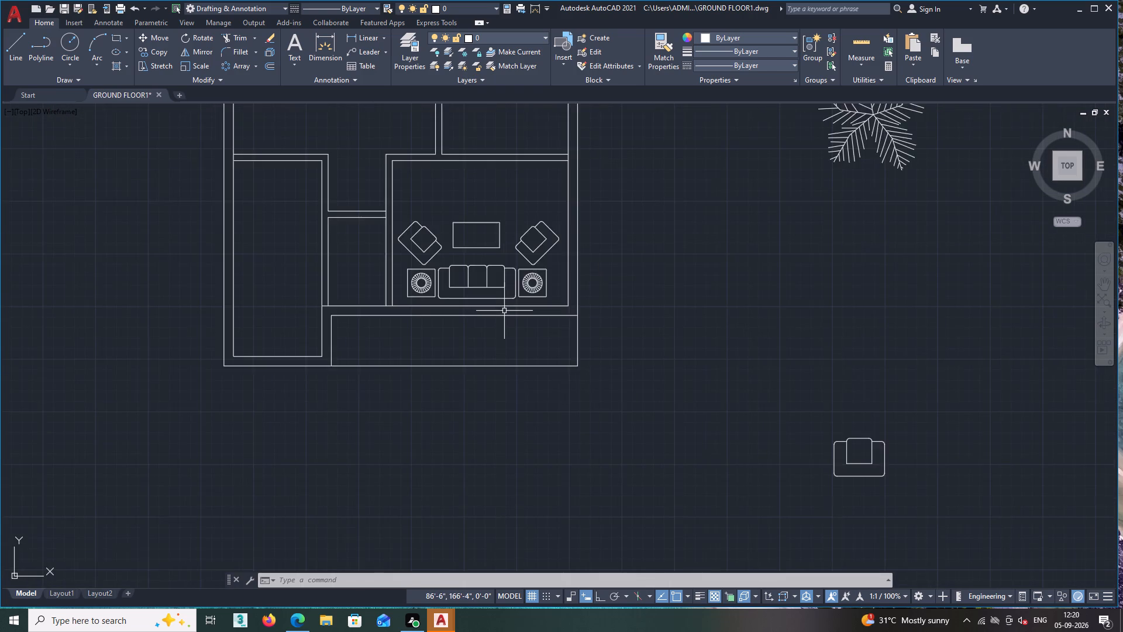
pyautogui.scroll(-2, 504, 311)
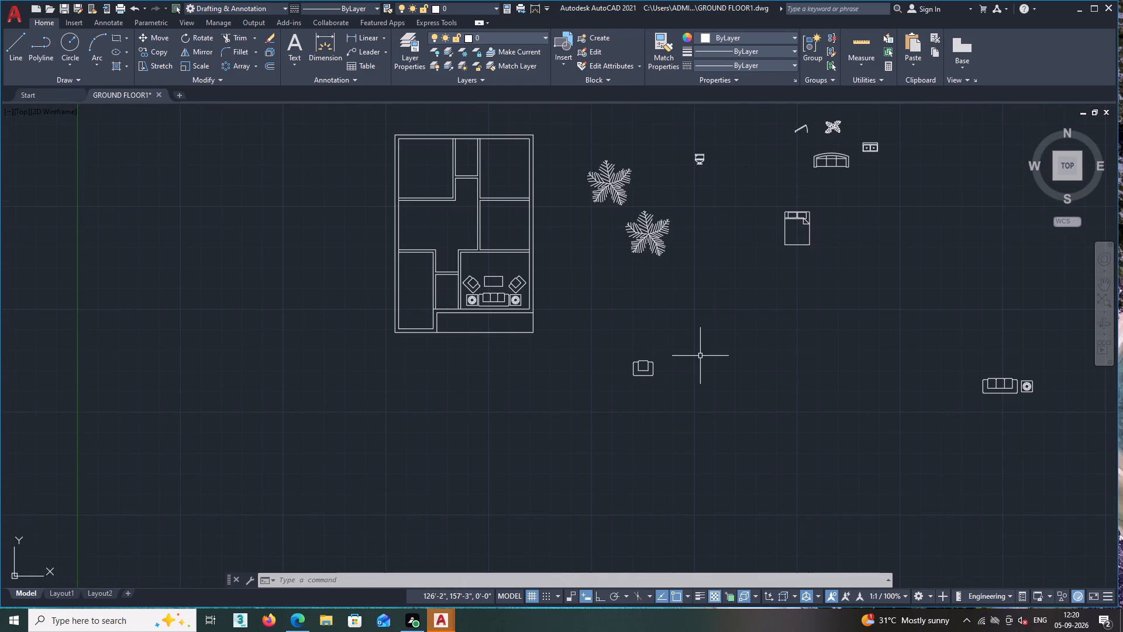
# Open DesignCenter and examine the blocks in House Designer.dwg for doors, windows and bathroom fixtures.
pyautogui.hotkey('ctrl', '2')
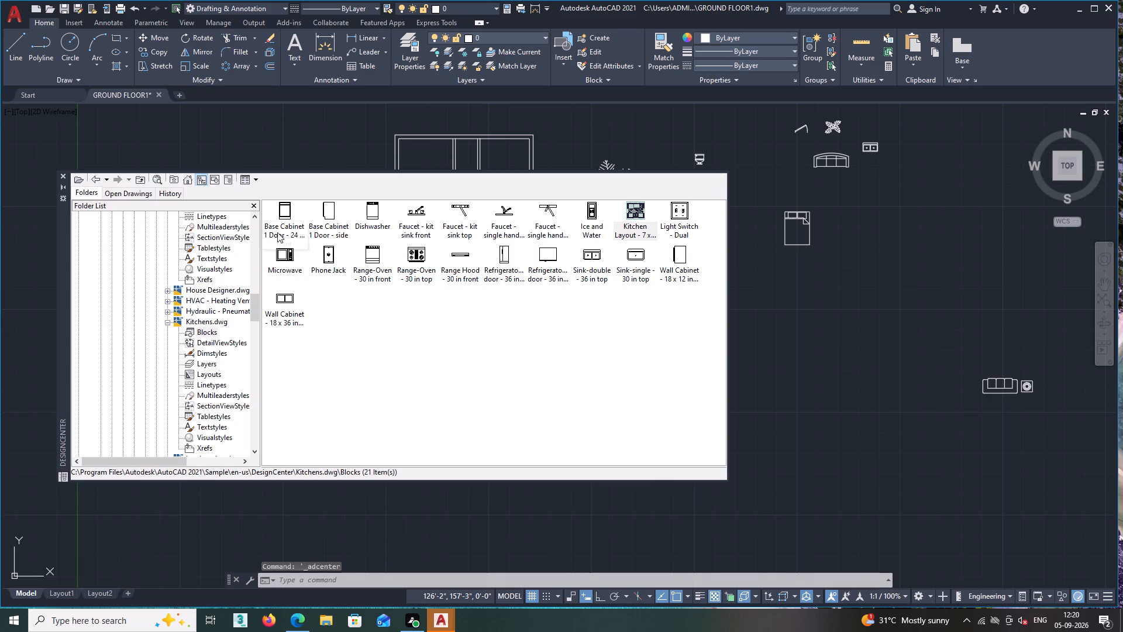
pyautogui.scroll(-1, 217, 311)
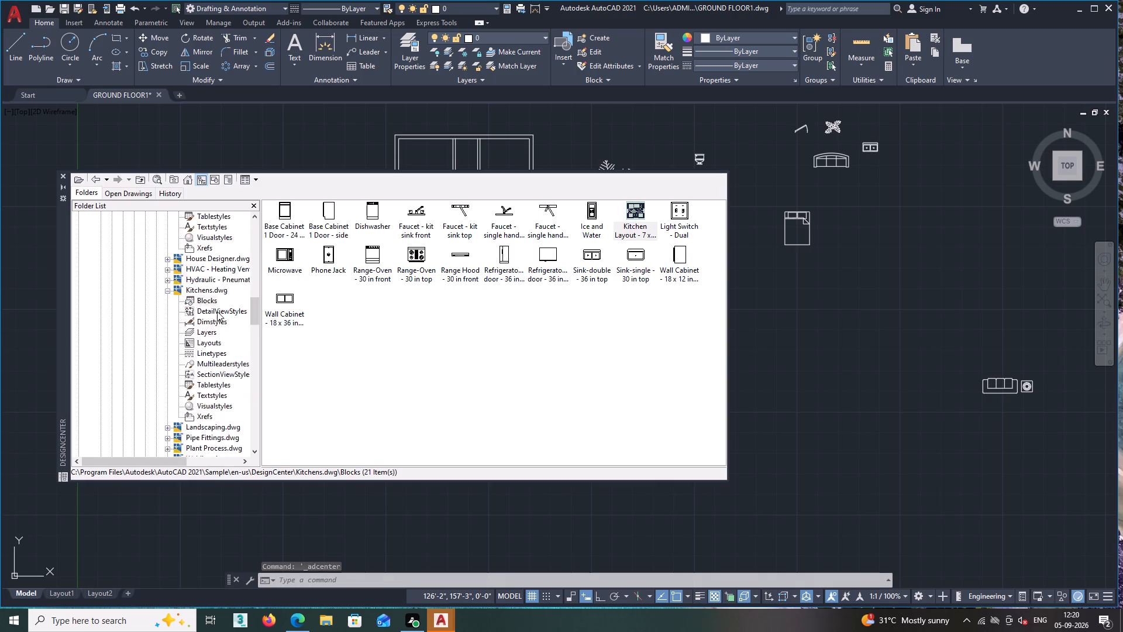
pyautogui.scroll(-1, 217, 311)
pyautogui.click(208, 228)
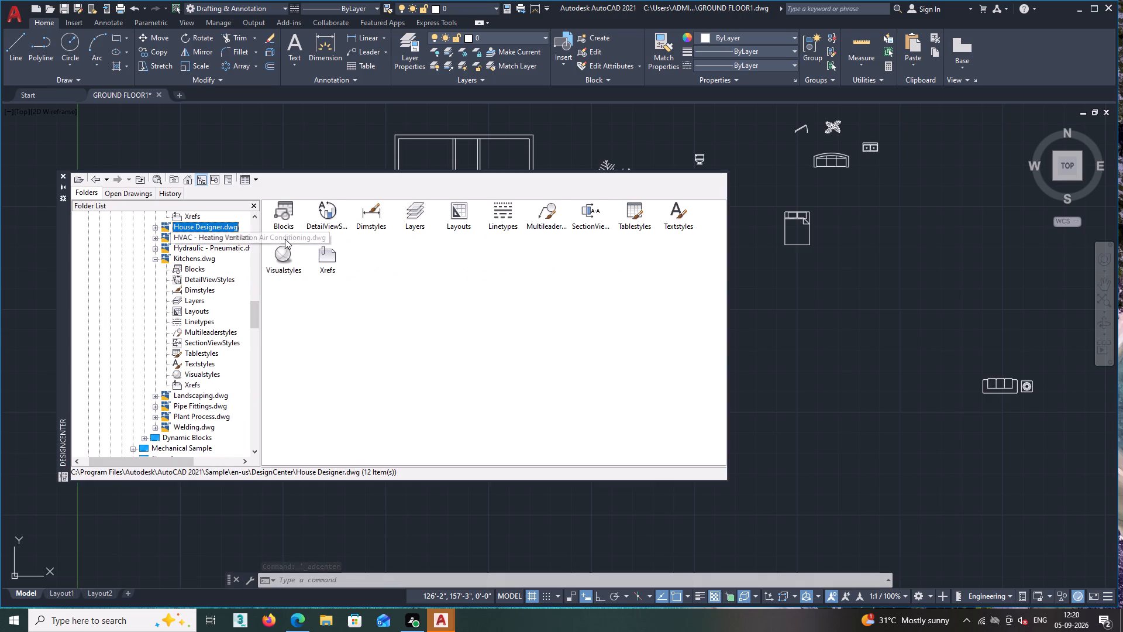
pyautogui.click(292, 220)
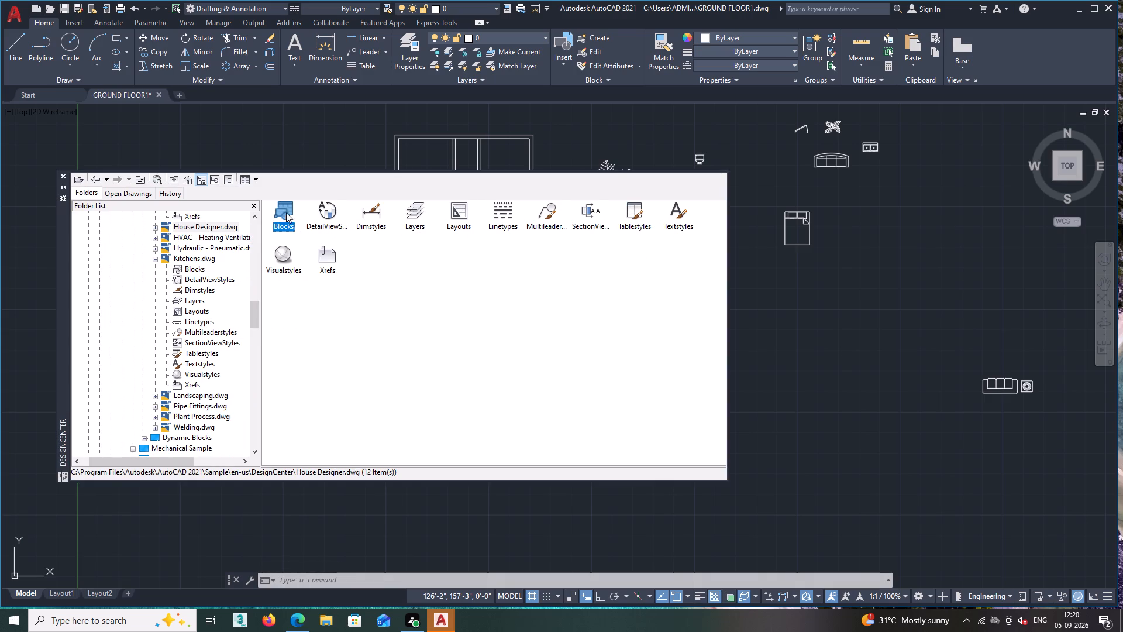
pyautogui.click(275, 213)
pyautogui.click(283, 216)
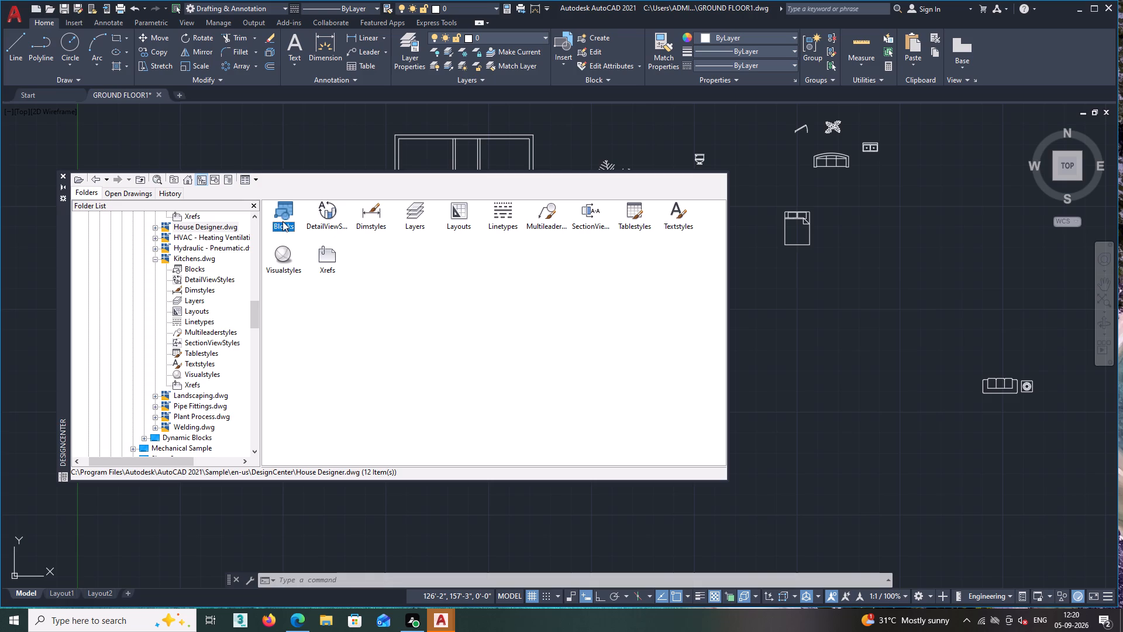
pyautogui.doubleClick(283, 227)
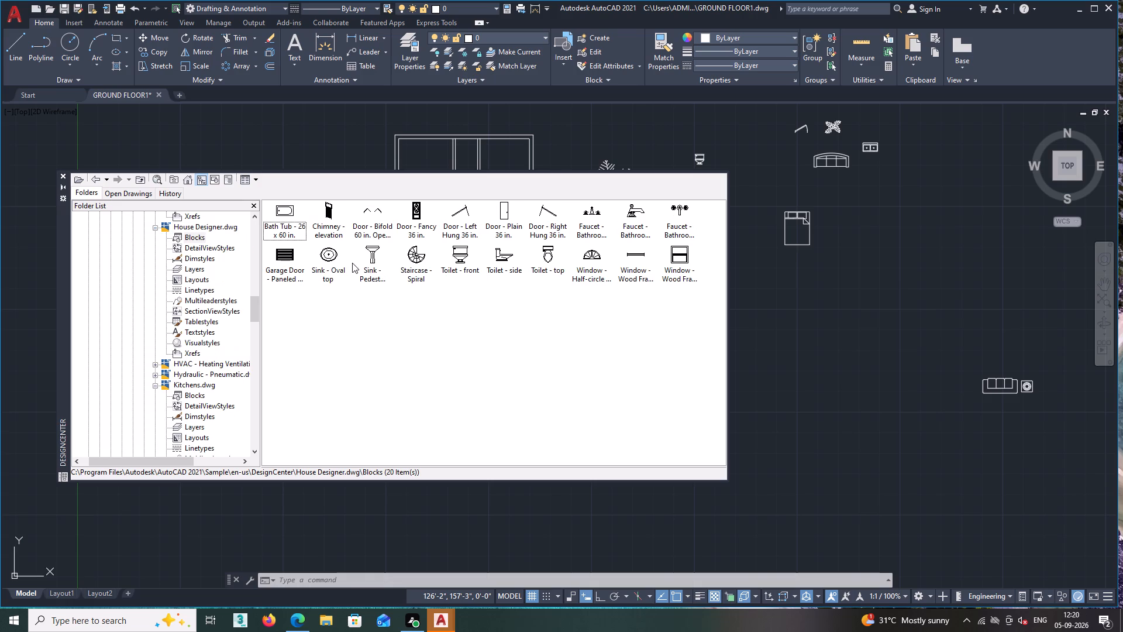
pyautogui.scroll(1, 489, 265)
pyautogui.scroll(-15, 491, 269)
pyautogui.scroll(2, 184, 297)
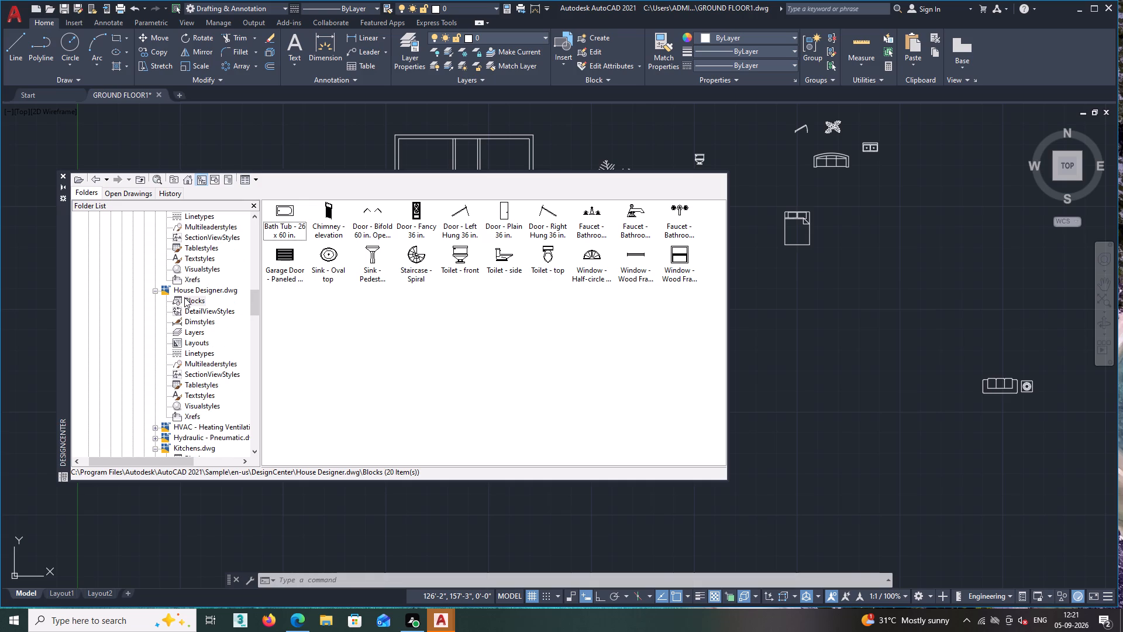
pyautogui.click(214, 290)
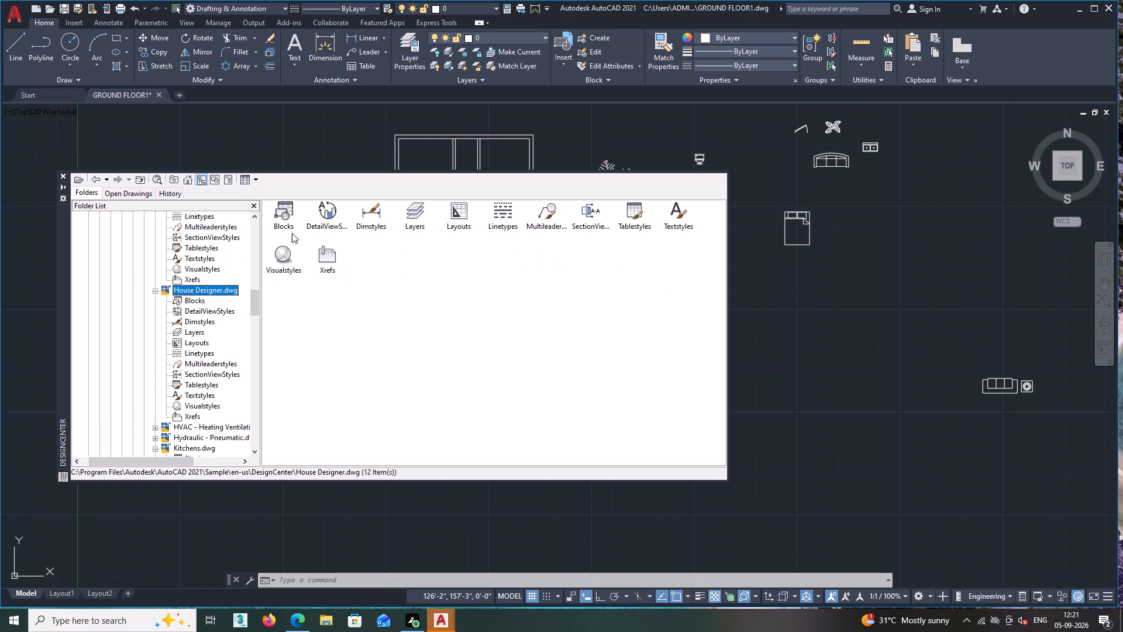
pyautogui.click(209, 298)
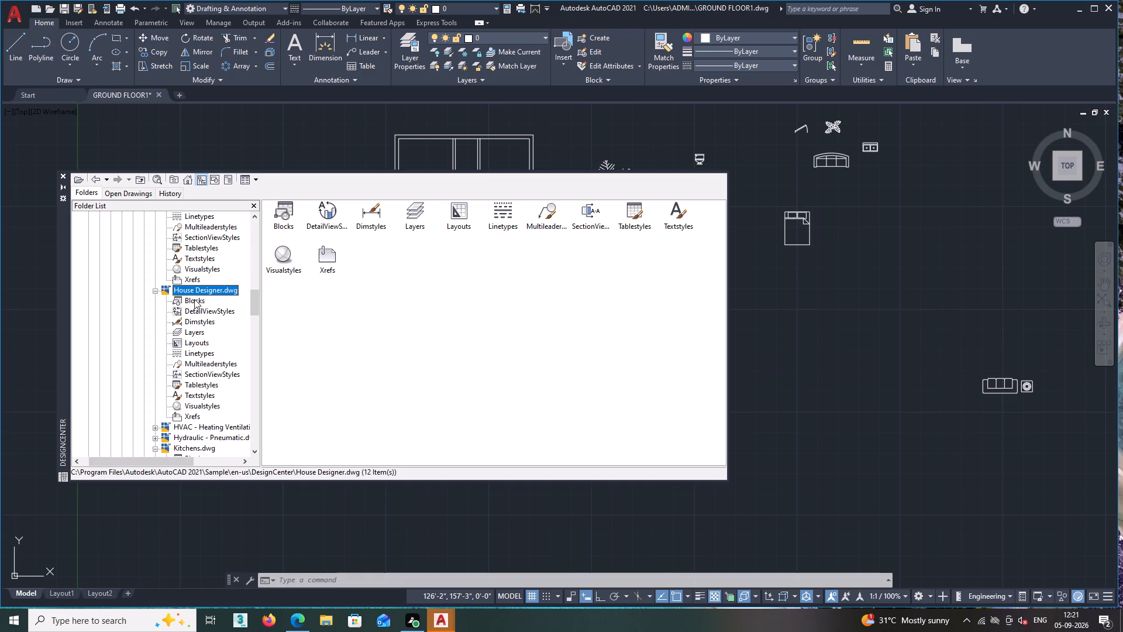
pyautogui.click(194, 299)
pyautogui.scroll(-2, 480, 267)
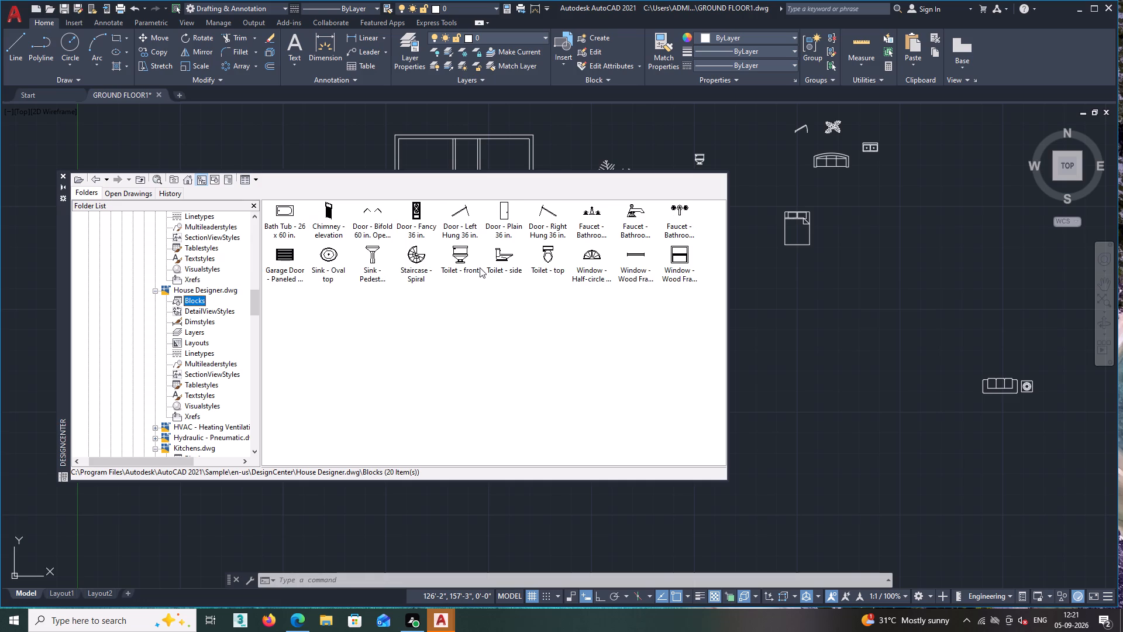
pyautogui.scroll(2, 474, 233)
pyautogui.scroll(-2, 624, 261)
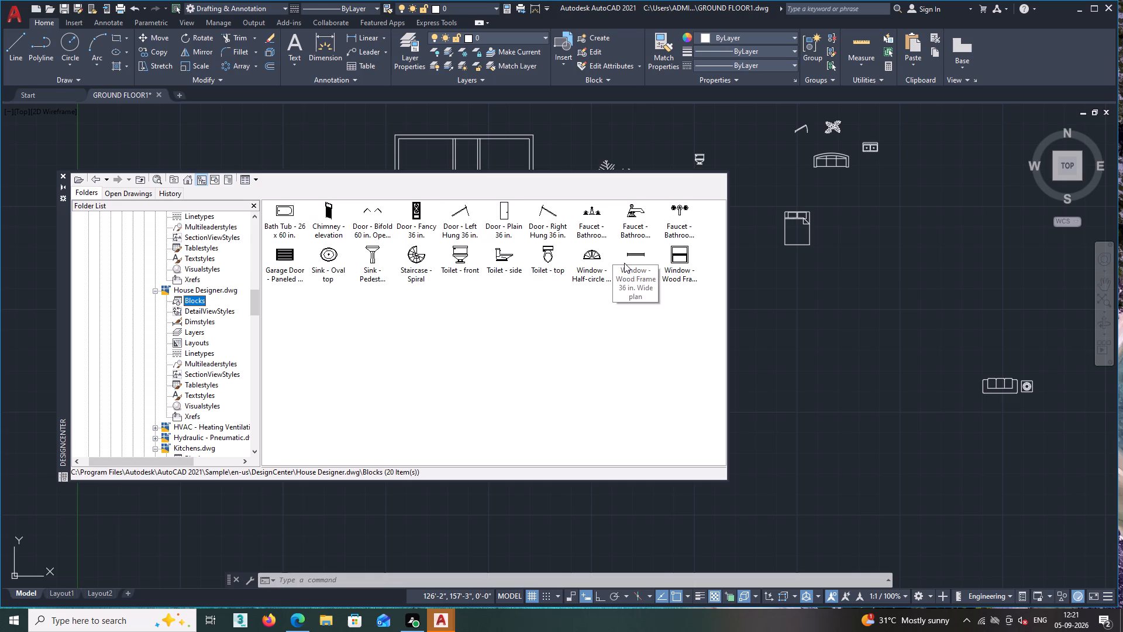
pyautogui.scroll(1, 356, 236)
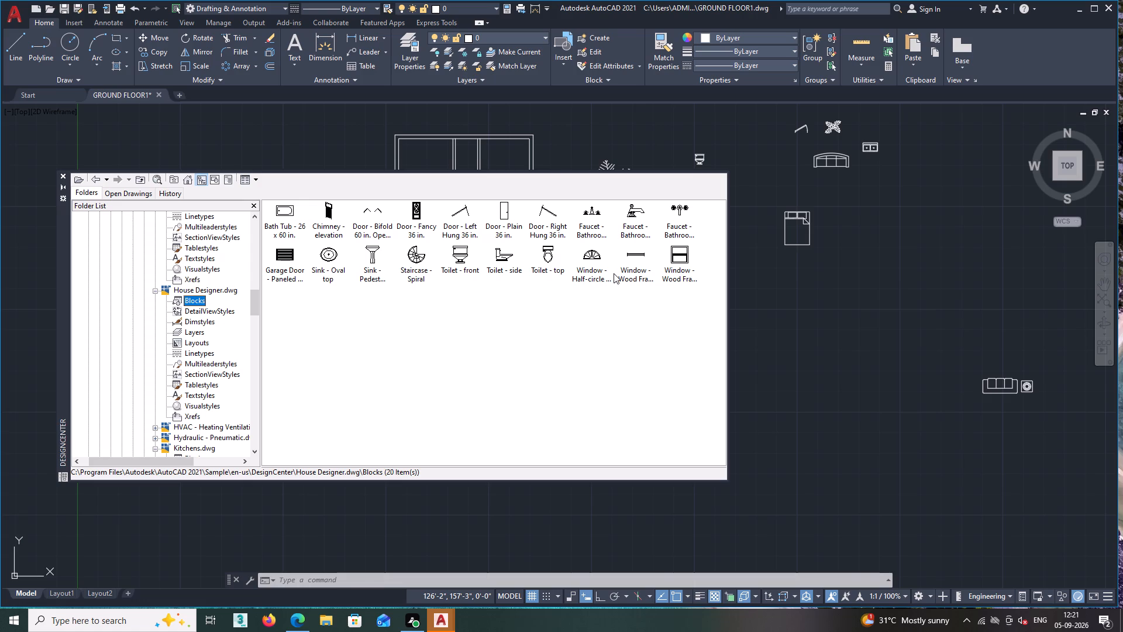
# Examine the blocks available in the sample drawing Kitchens.dwg.
pyautogui.scroll(-1, 192, 410)
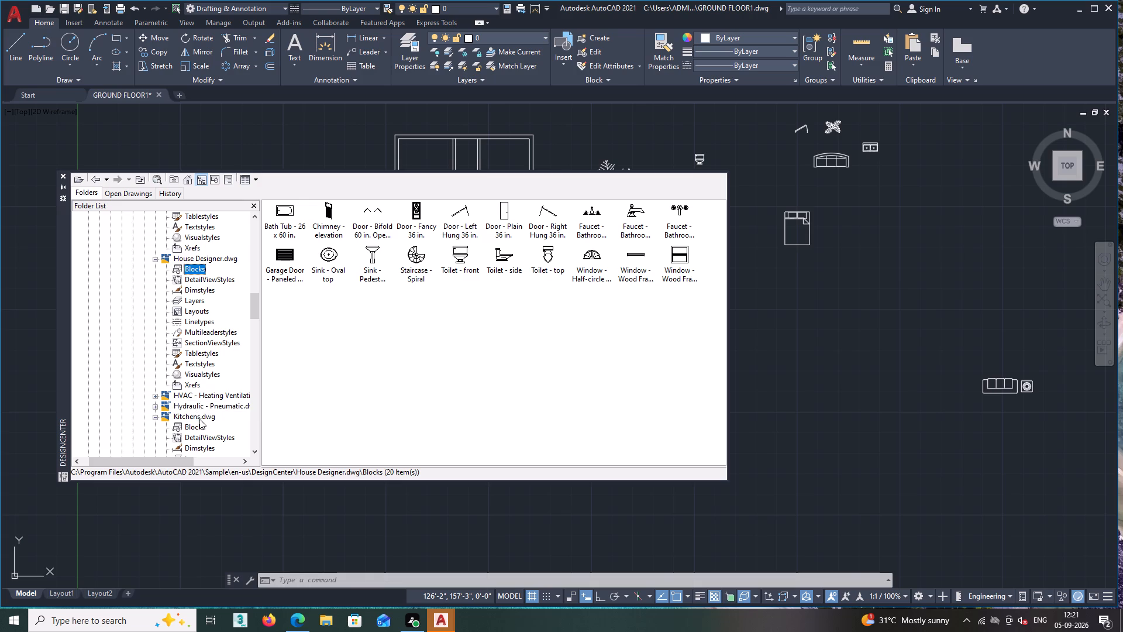
pyautogui.click(201, 418)
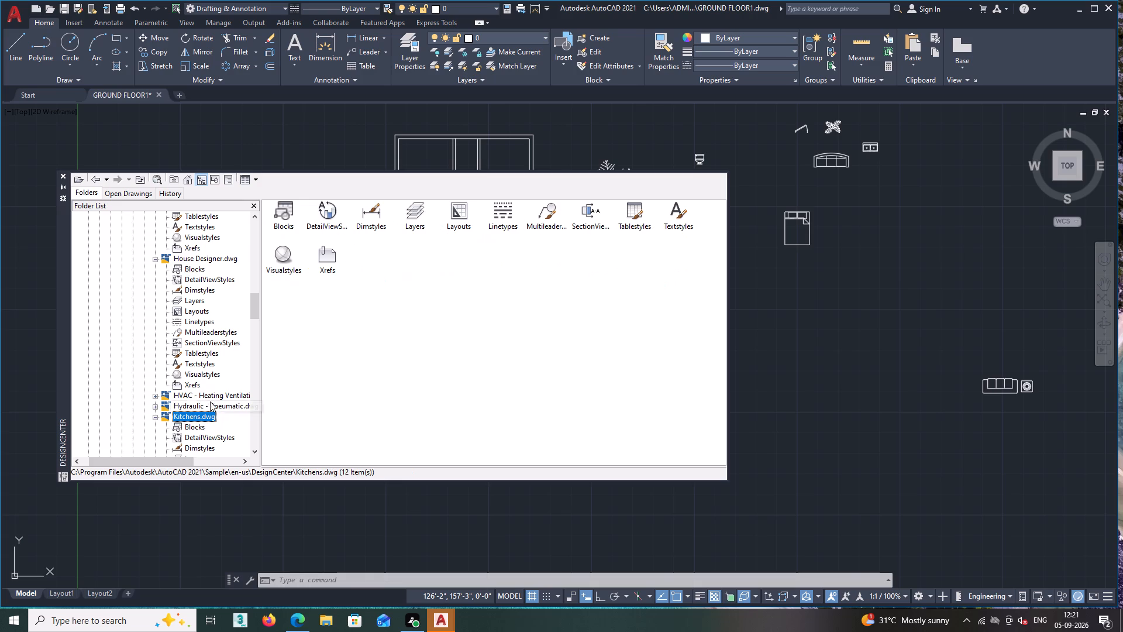
pyautogui.click(290, 225)
pyautogui.doubleClick(290, 226)
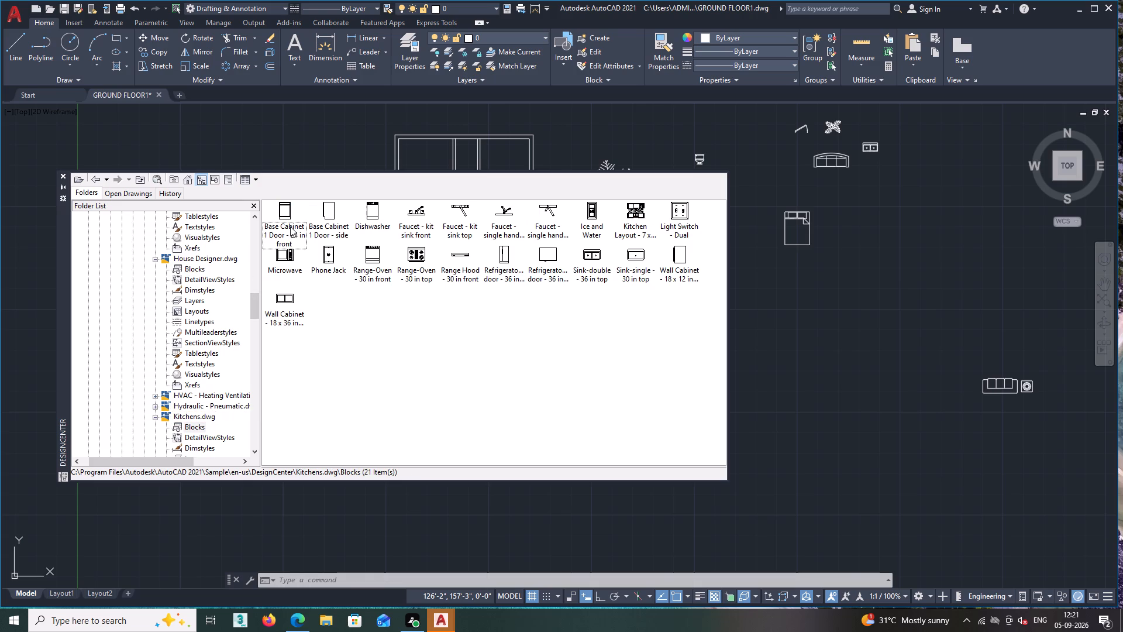
pyautogui.scroll(-2, 581, 310)
pyautogui.scroll(2, 637, 255)
pyautogui.scroll(2, 466, 259)
pyautogui.scroll(-2, 220, 406)
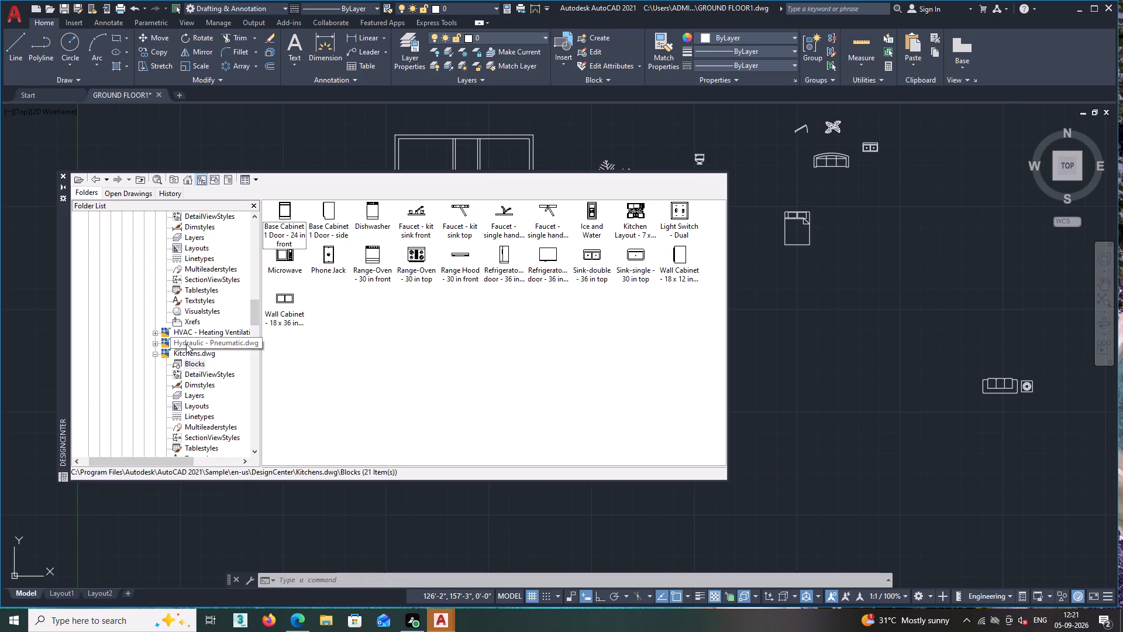
pyautogui.click(191, 364)
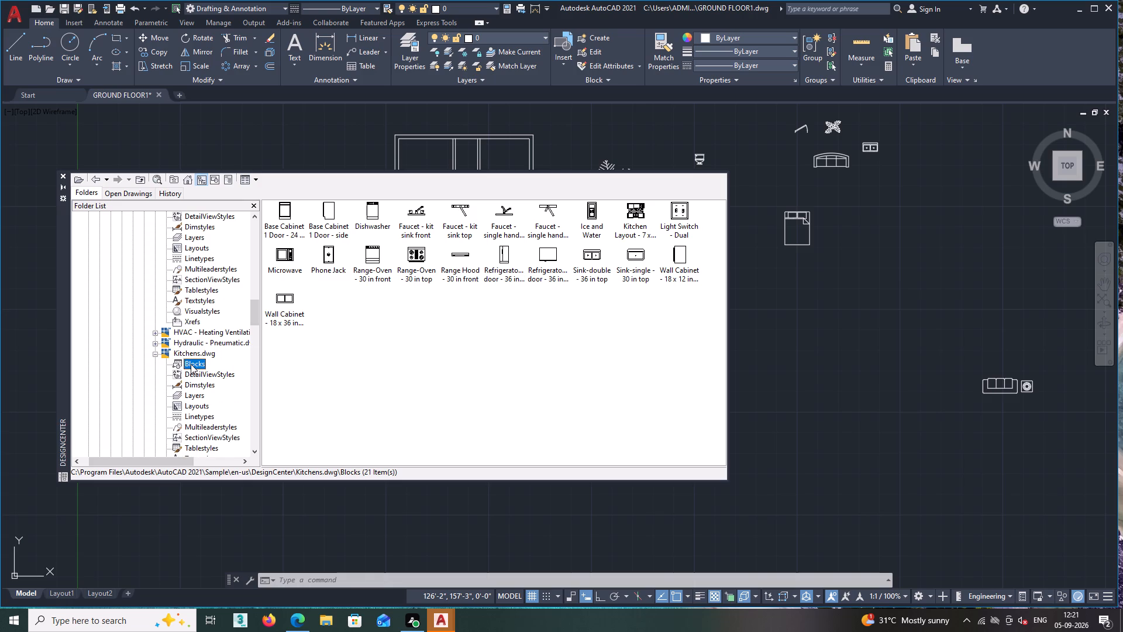
pyautogui.click(191, 364)
pyautogui.scroll(3, 192, 332)
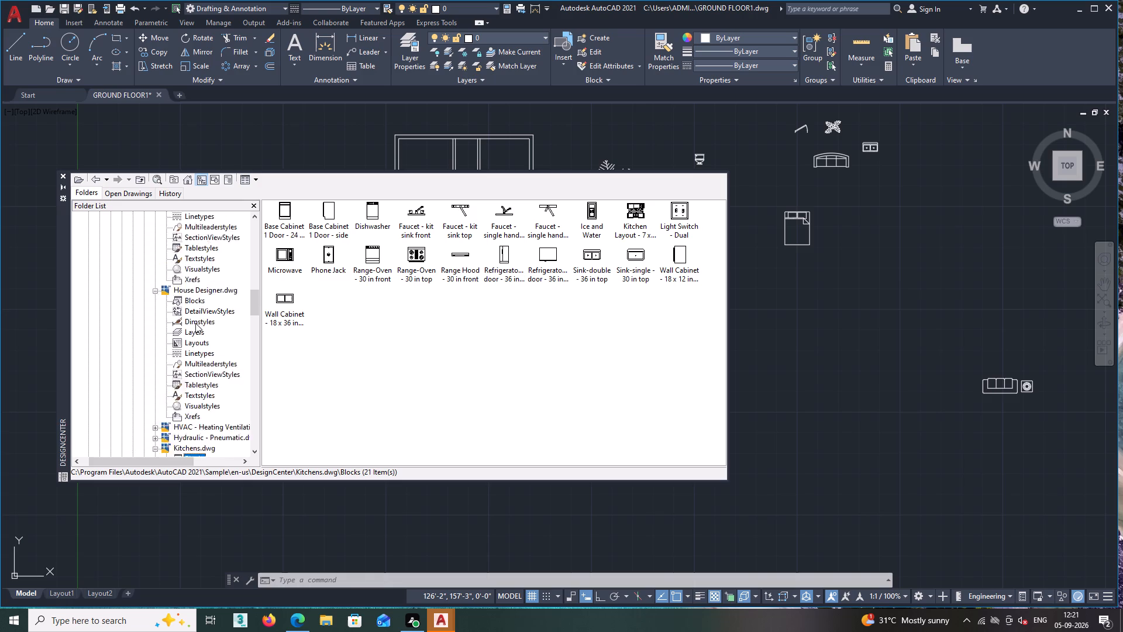
# Insert the Chair - Desk block from Home - Space Planner.dwg into the empty area below and left of the loose bed.
pyautogui.scroll(4, 195, 323)
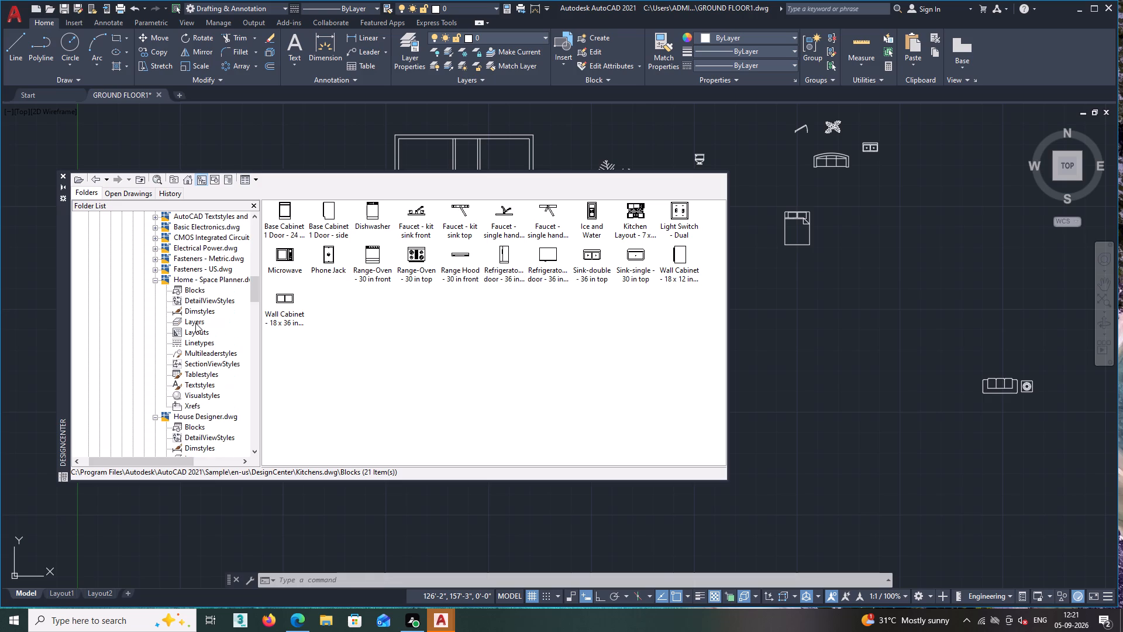
pyautogui.scroll(2, 187, 276)
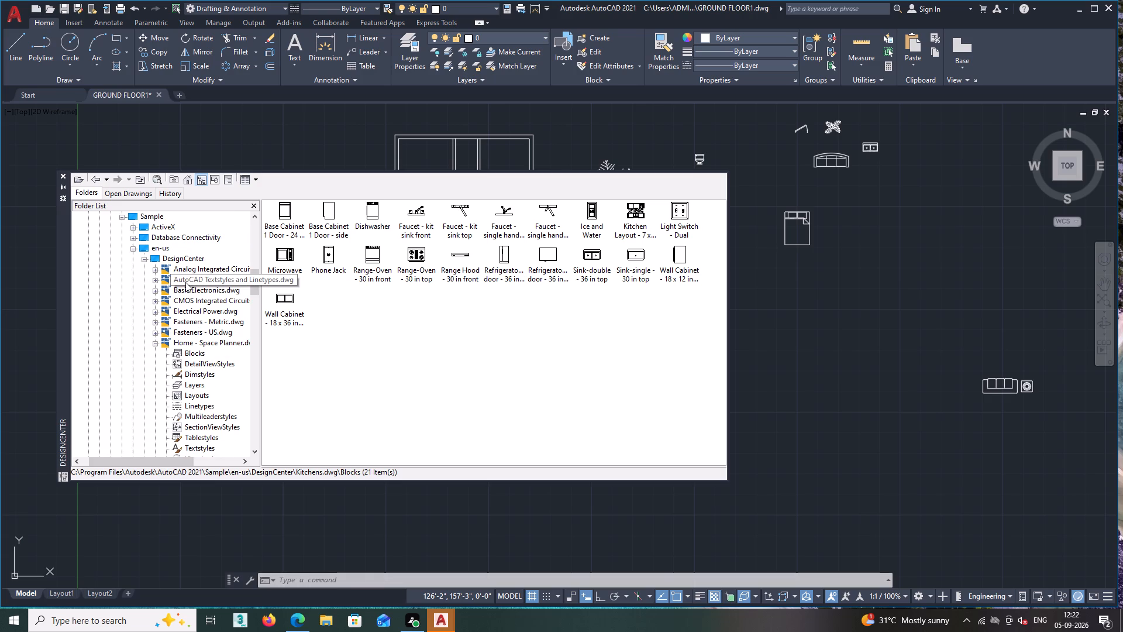
pyautogui.scroll(-2, 185, 283)
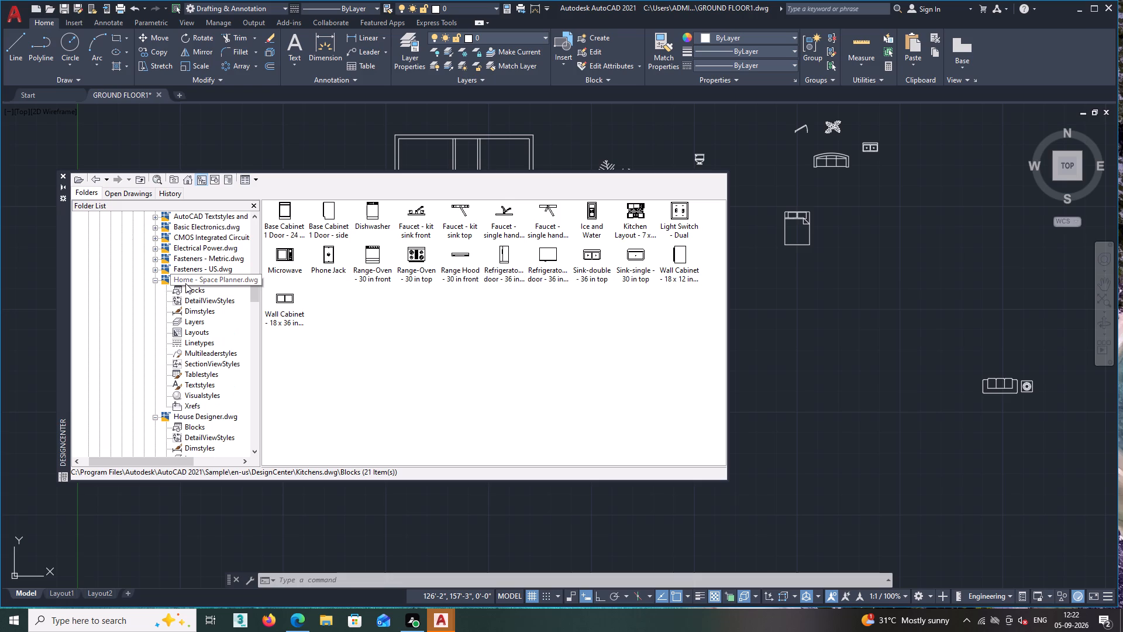
pyautogui.click(188, 281)
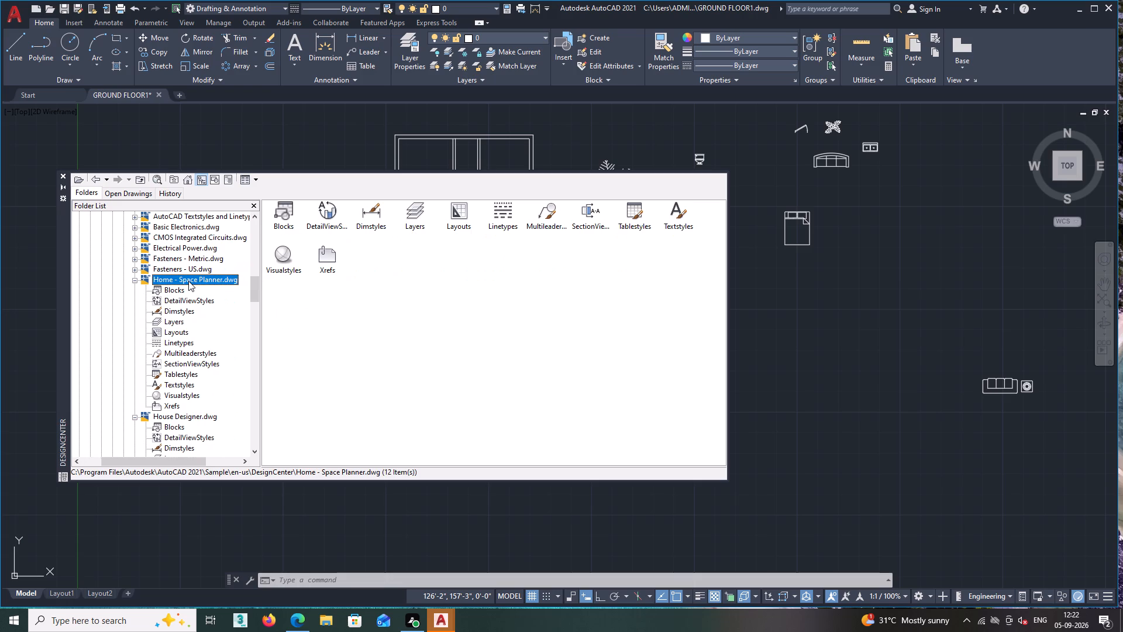
pyautogui.click(285, 225)
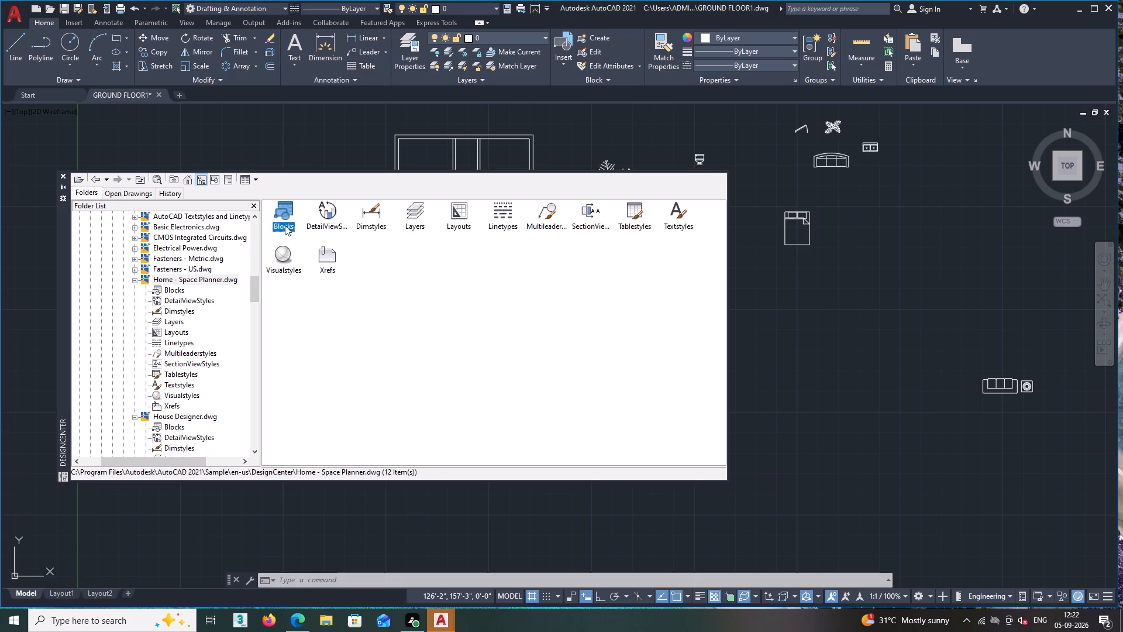
pyautogui.doubleClick(285, 225)
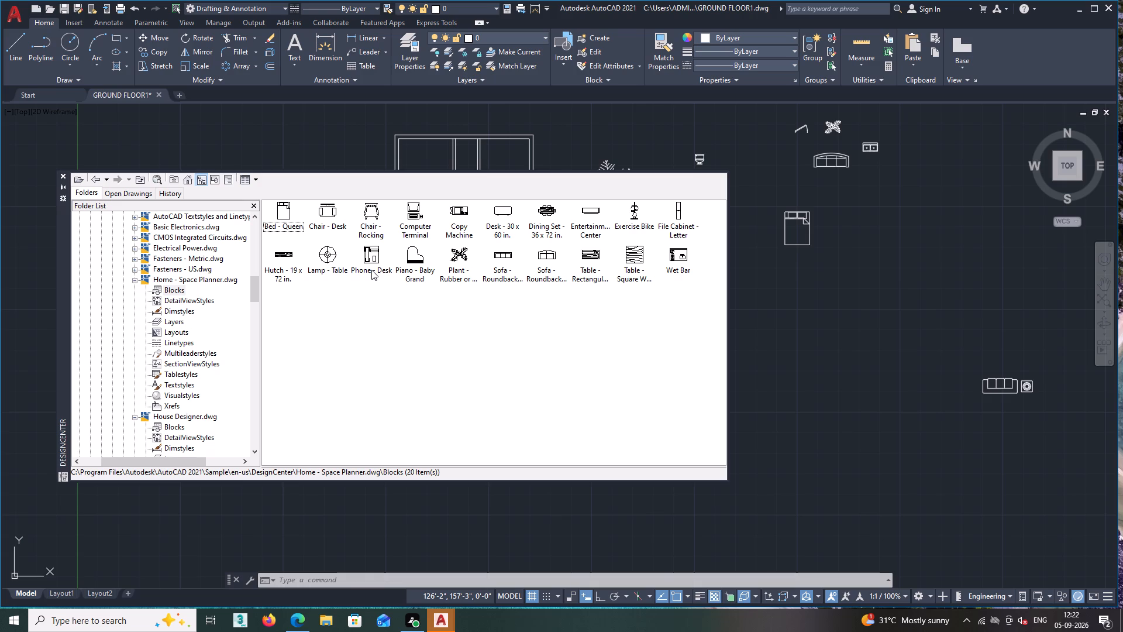
pyautogui.tripleClick(330, 220)
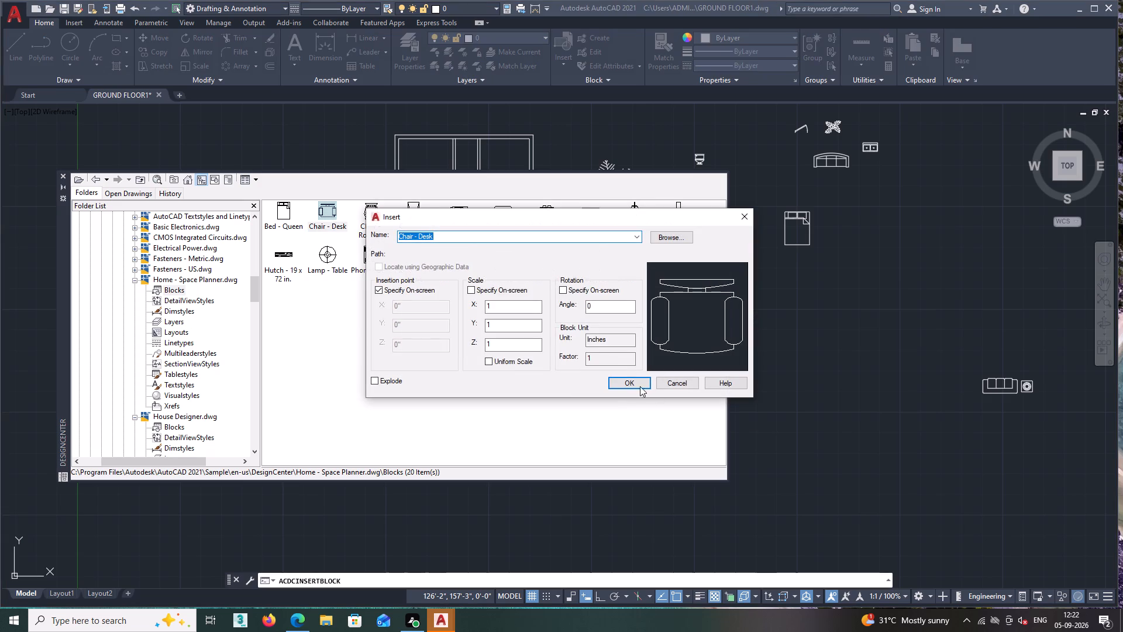
pyautogui.click(623, 379)
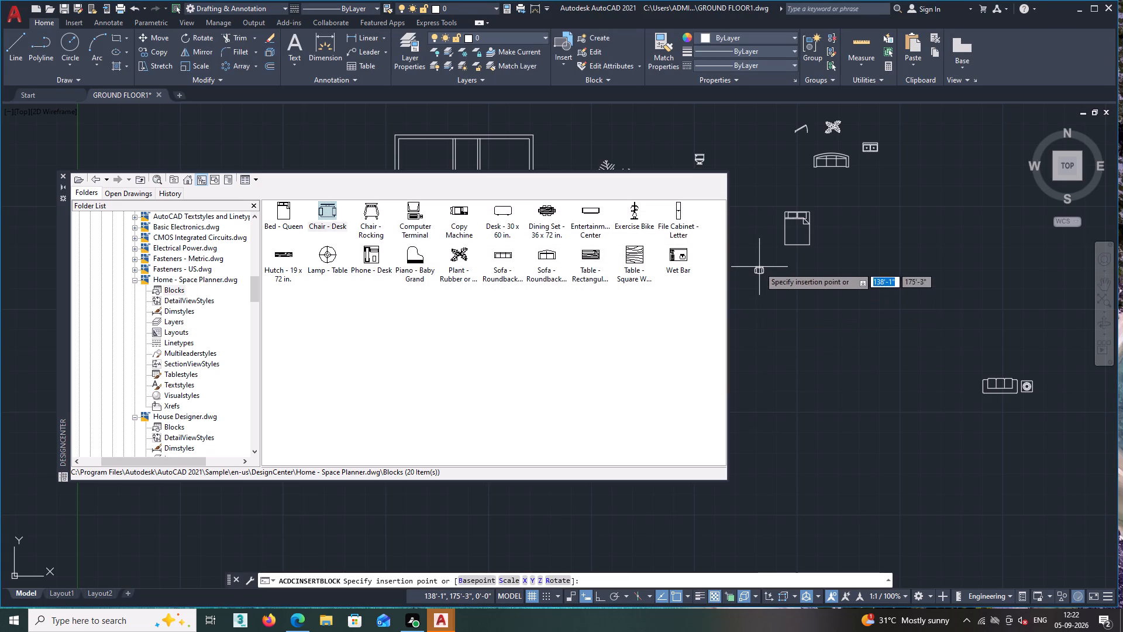
pyautogui.click(759, 267)
# Insert the Chair - Rocking block just below and right of the desk chair, and close DesignCenter.
pyautogui.doubleClick(376, 219)
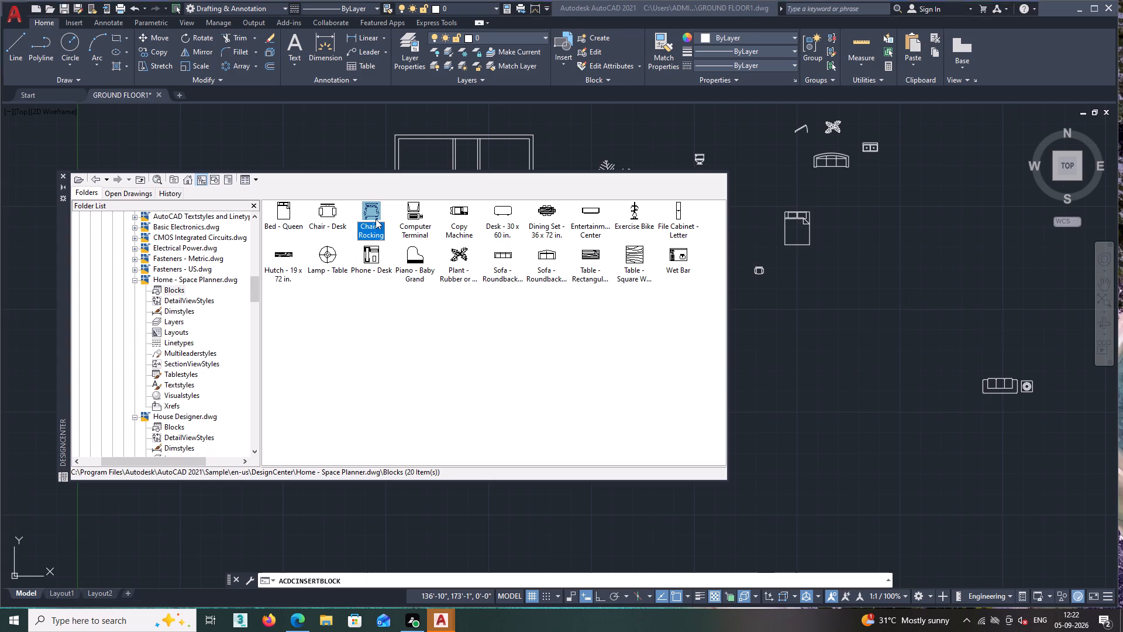
pyautogui.click(629, 379)
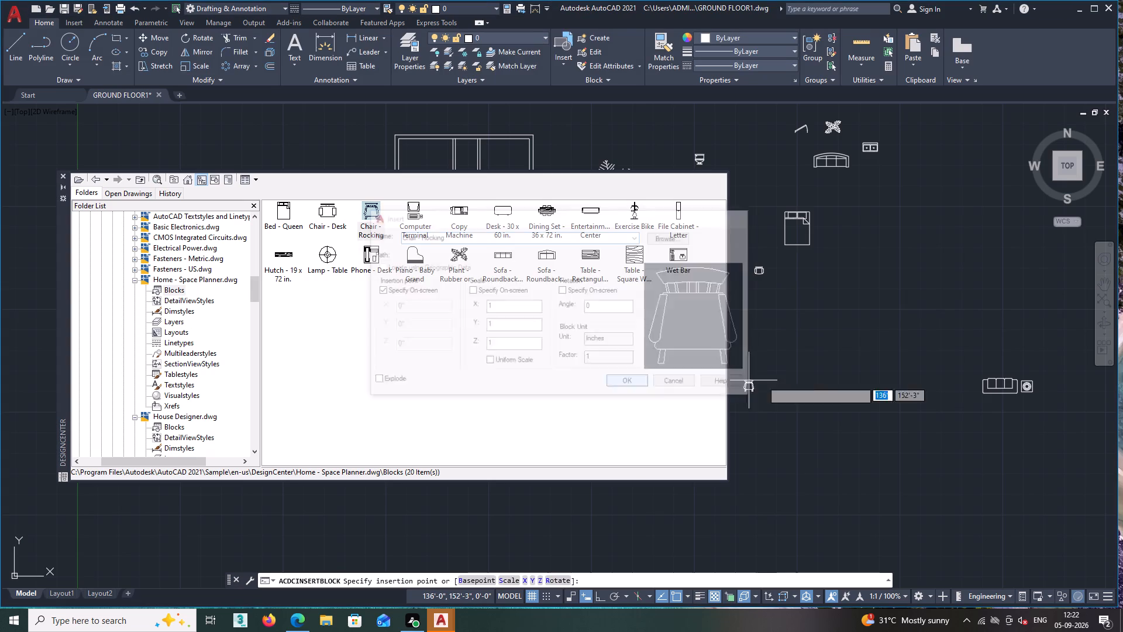
pyautogui.click(776, 277)
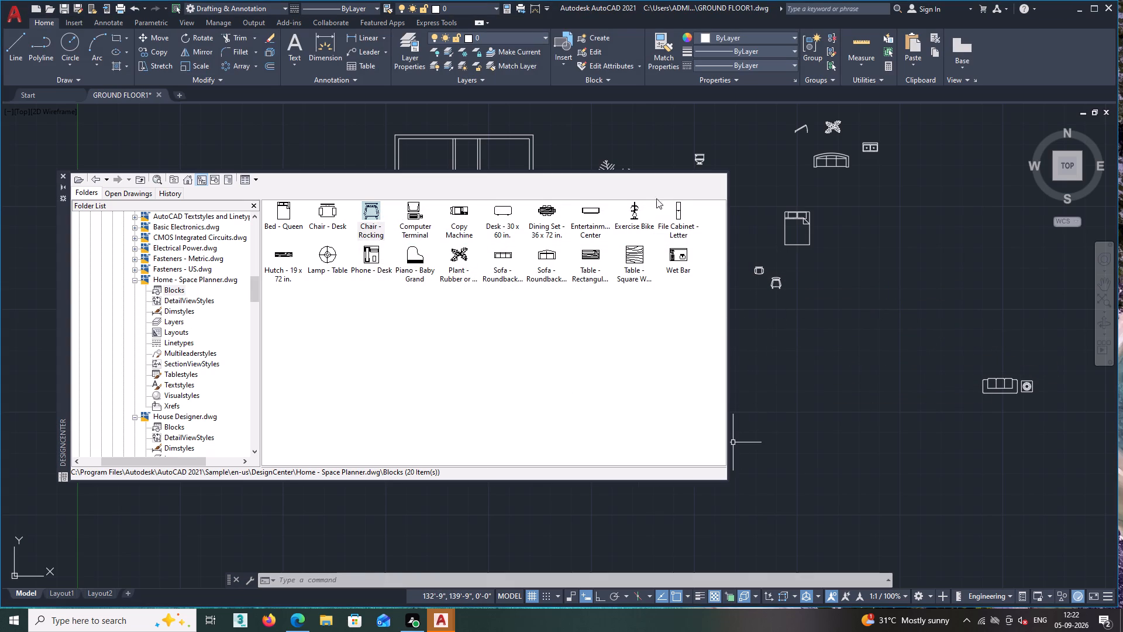
pyautogui.click(63, 176)
# Examine the floor plan's rooms and the furnished living room for space to place more blocks.
pyautogui.scroll(-2, 607, 402)
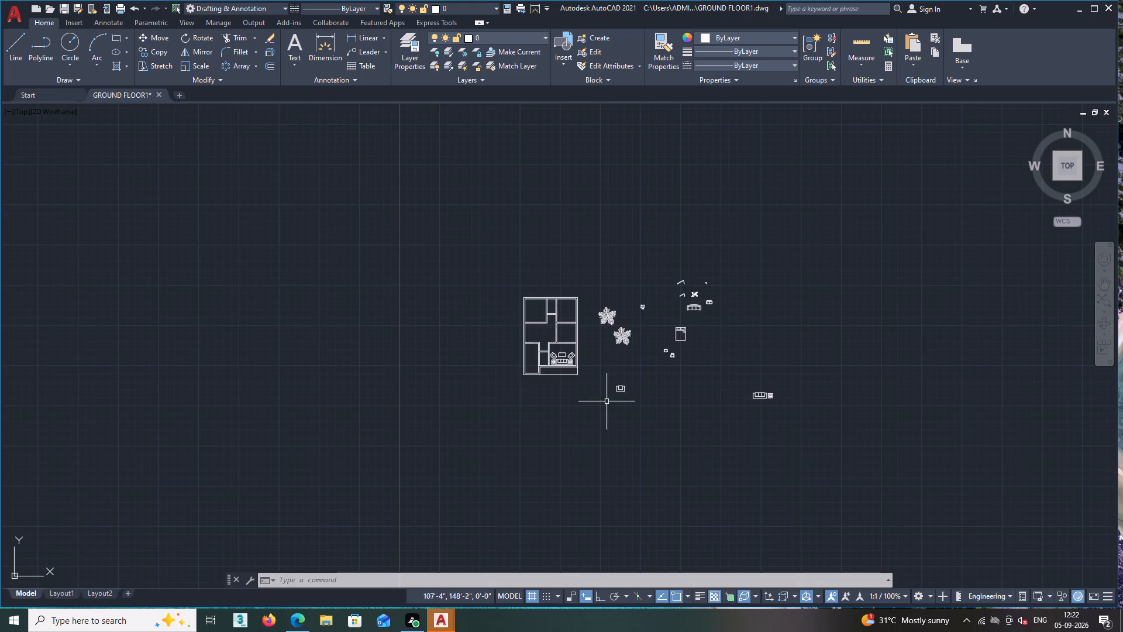
pyautogui.scroll(1, 607, 402)
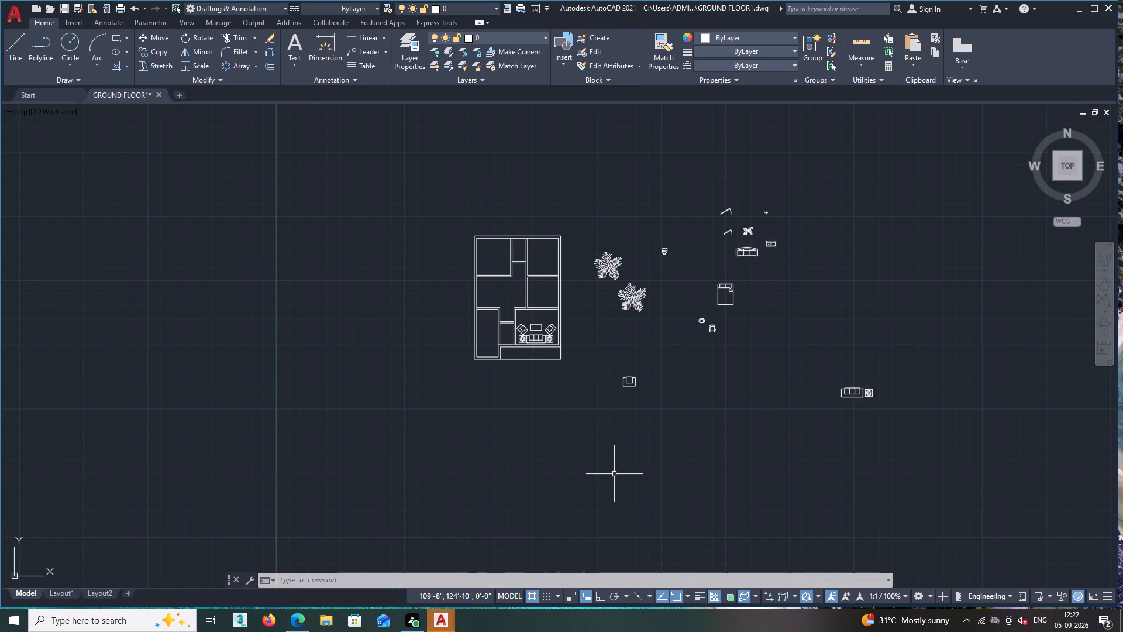
pyautogui.scroll(2, 570, 358)
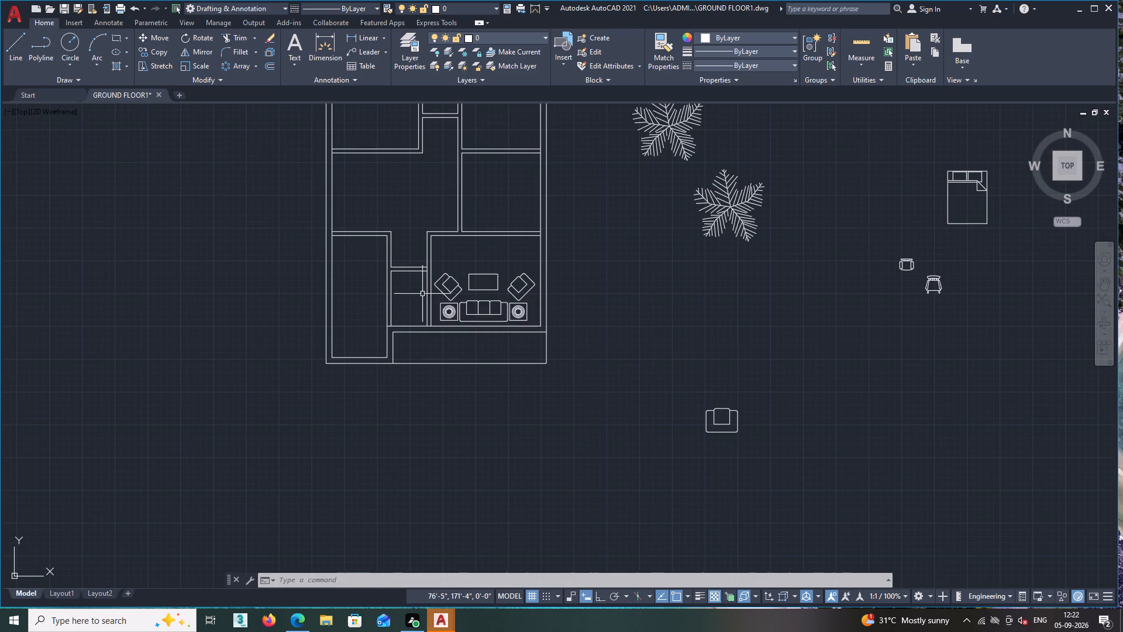
pyautogui.scroll(2, 483, 328)
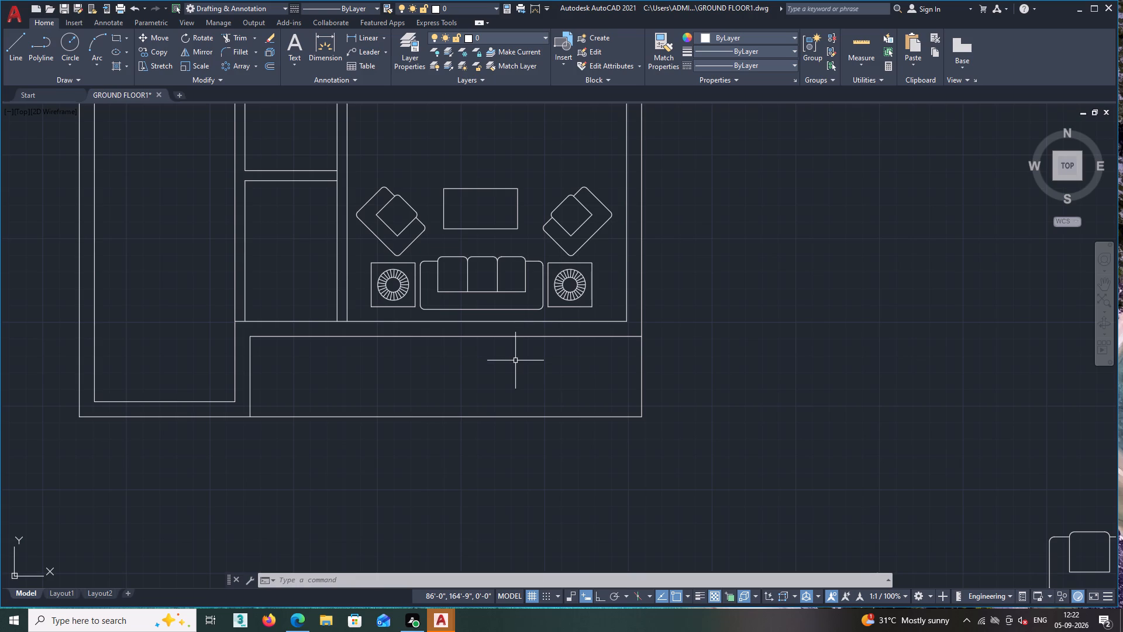
pyautogui.scroll(-3, 515, 360)
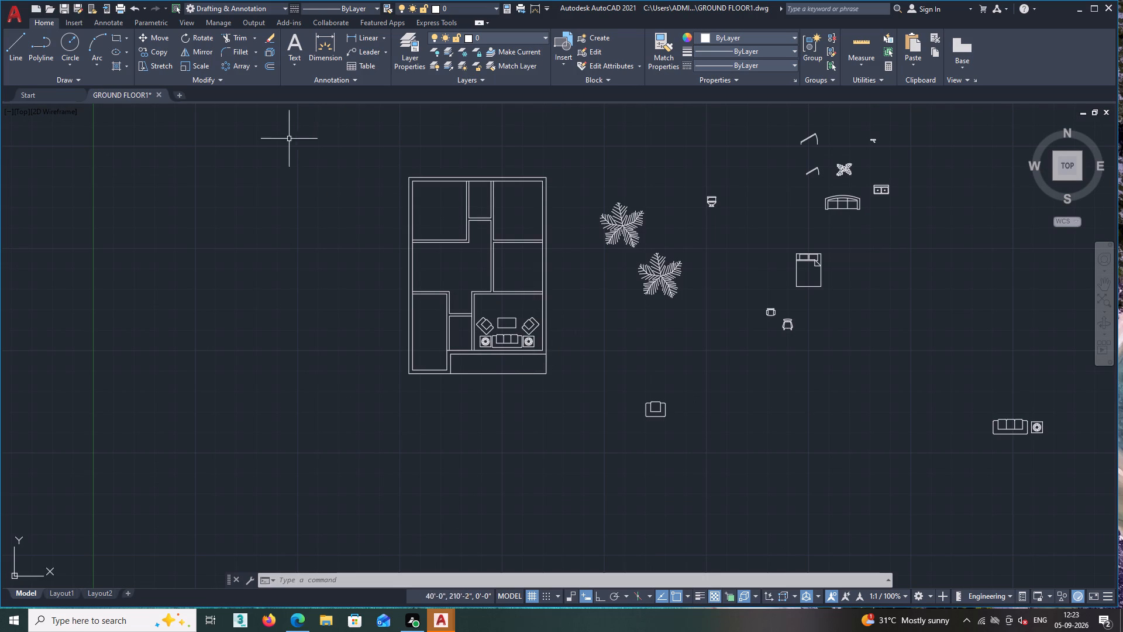
pyautogui.scroll(3, 408, 282)
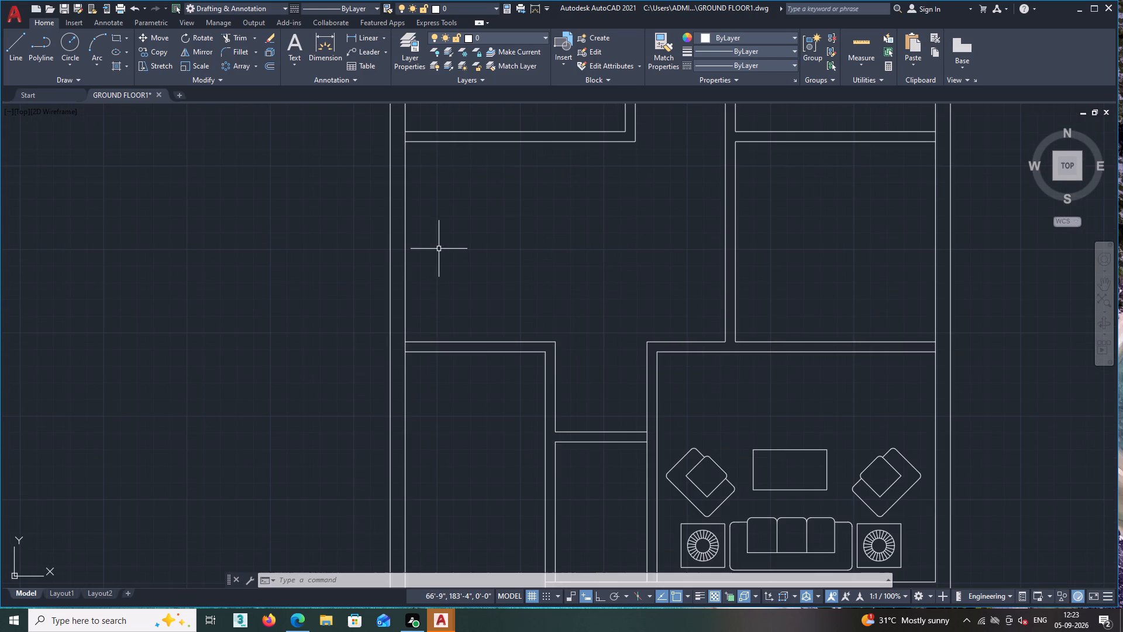
pyautogui.scroll(-1, 439, 249)
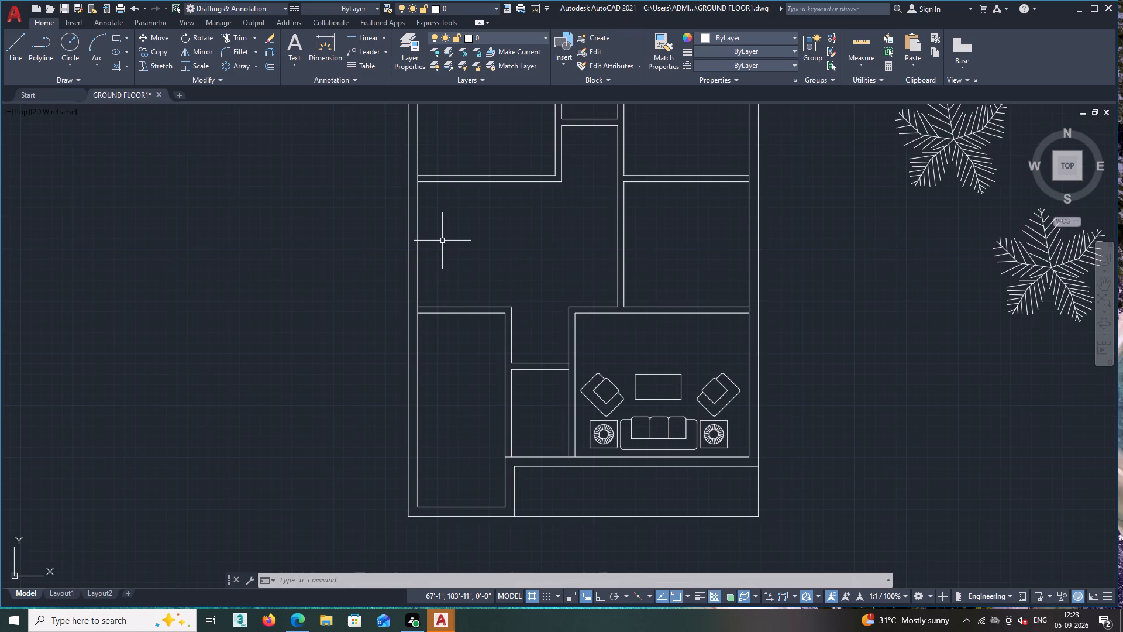
pyautogui.scroll(1, 437, 221)
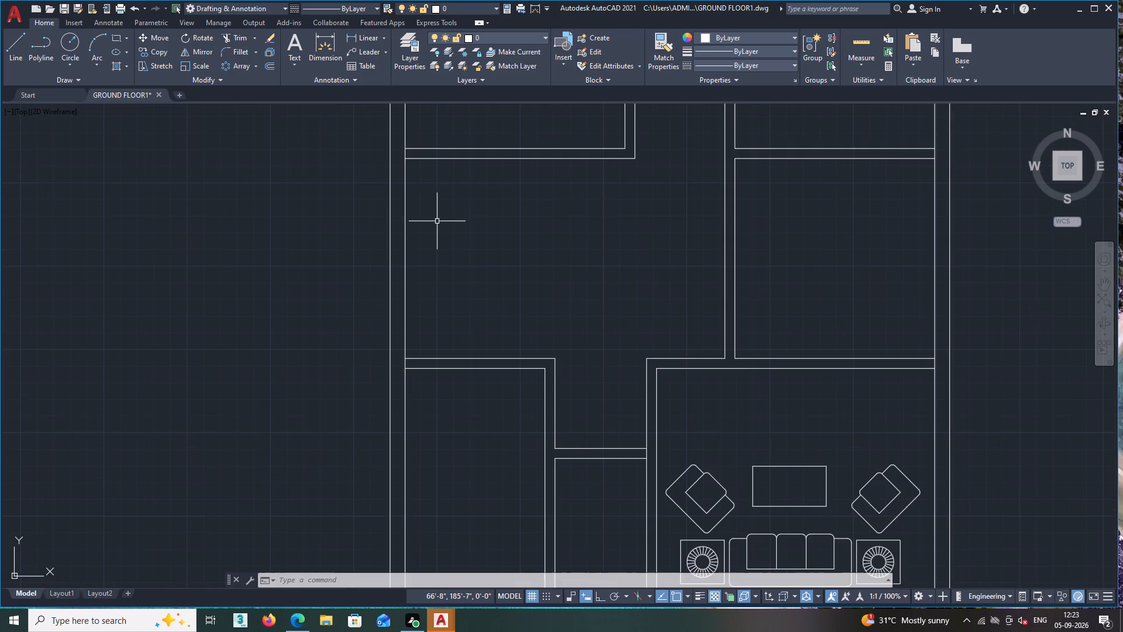
pyautogui.scroll(-1, 437, 221)
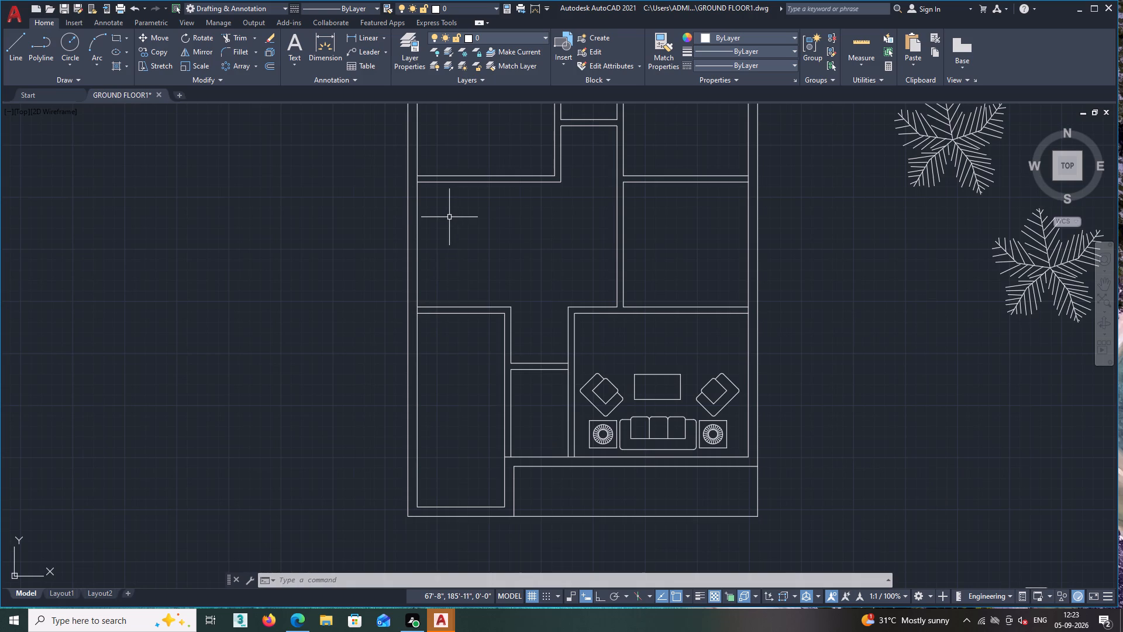
pyautogui.scroll(-3, 463, 249)
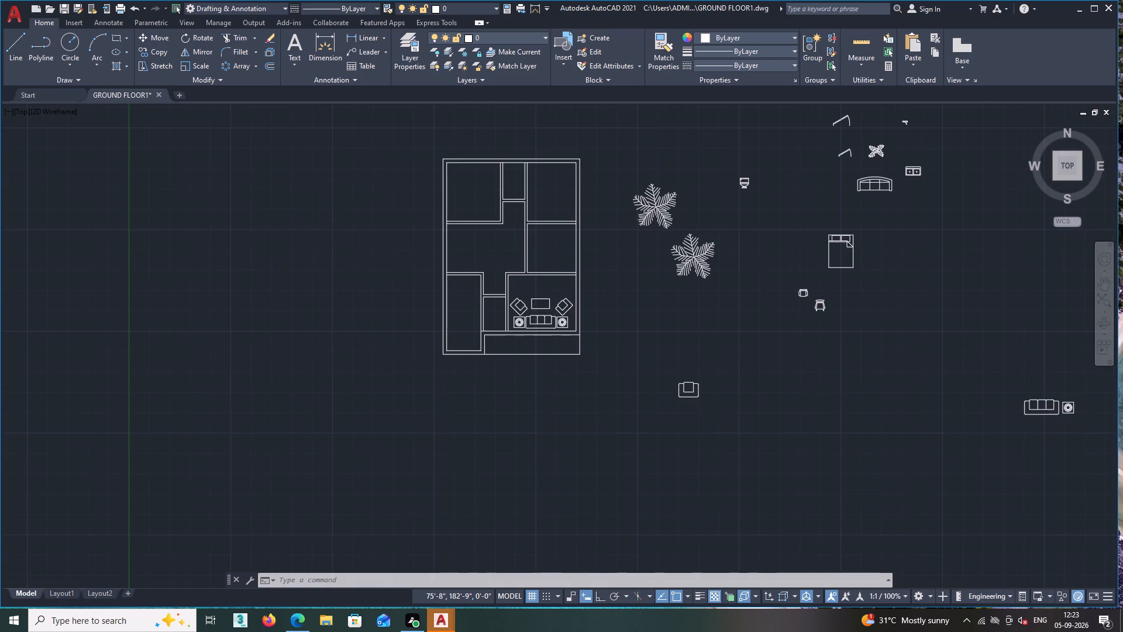
# Examine the loose door, faucet, plant, sink and sofa blocks beside the floor plan.
pyautogui.scroll(2, 724, 187)
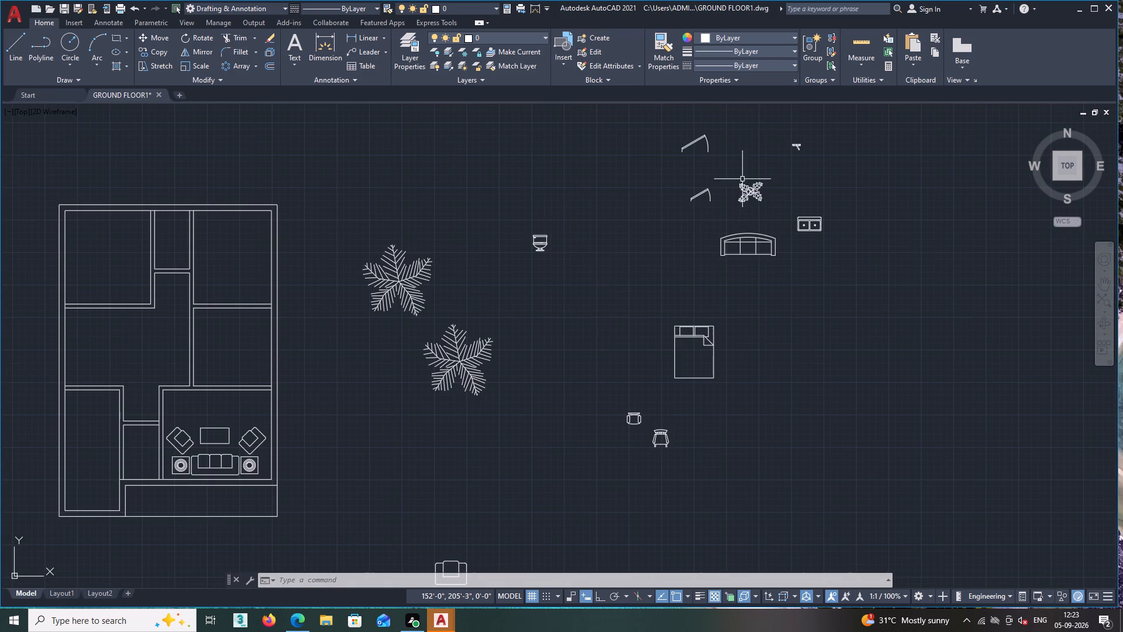
pyautogui.scroll(6, 796, 145)
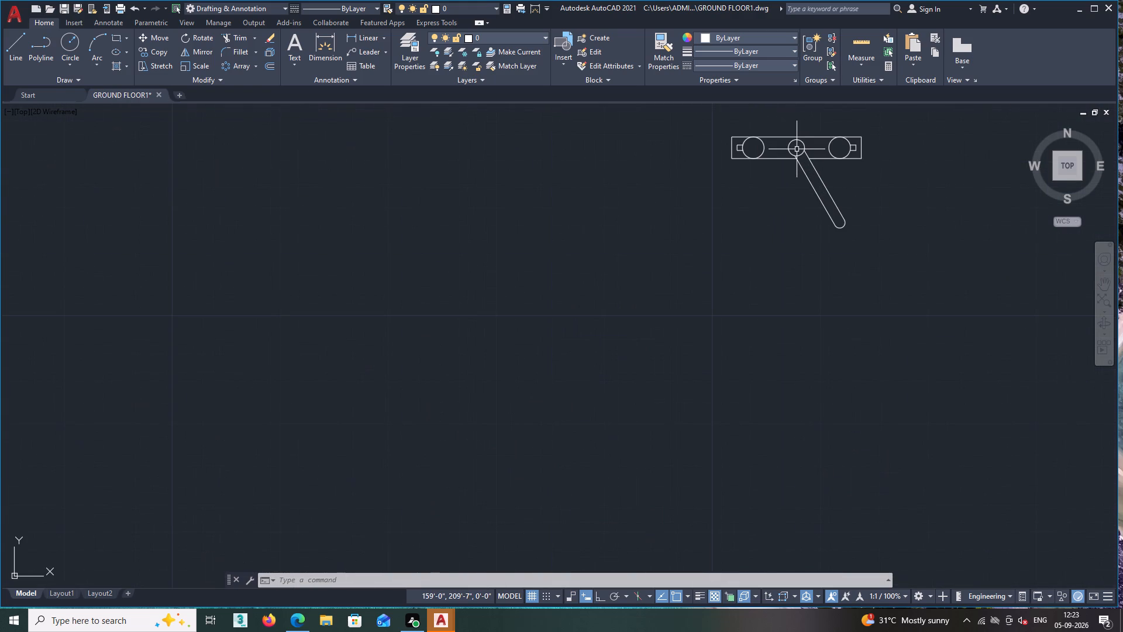
pyautogui.scroll(-3, 797, 149)
pyautogui.scroll(1, 793, 160)
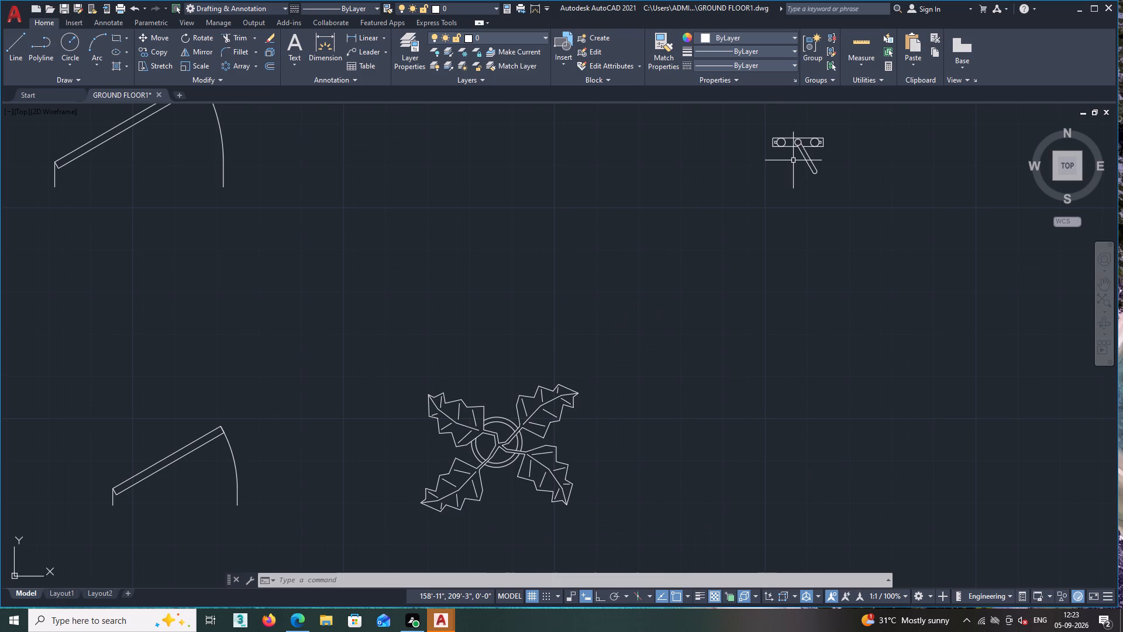
pyautogui.scroll(-2, 793, 160)
pyautogui.scroll(1, 793, 160)
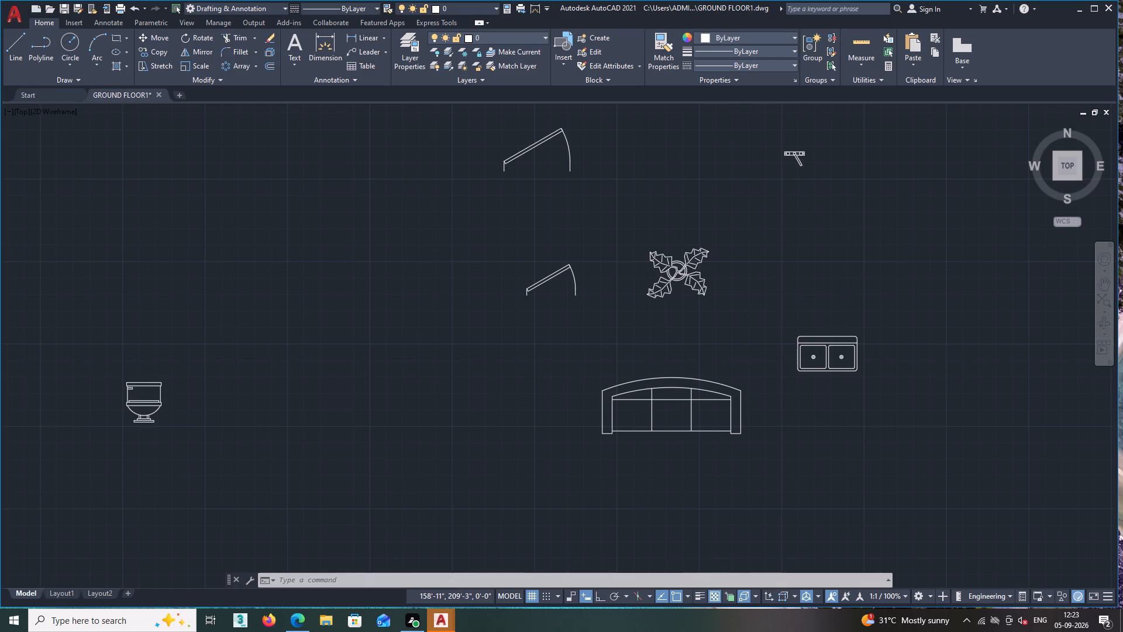
pyautogui.scroll(-3, 778, 180)
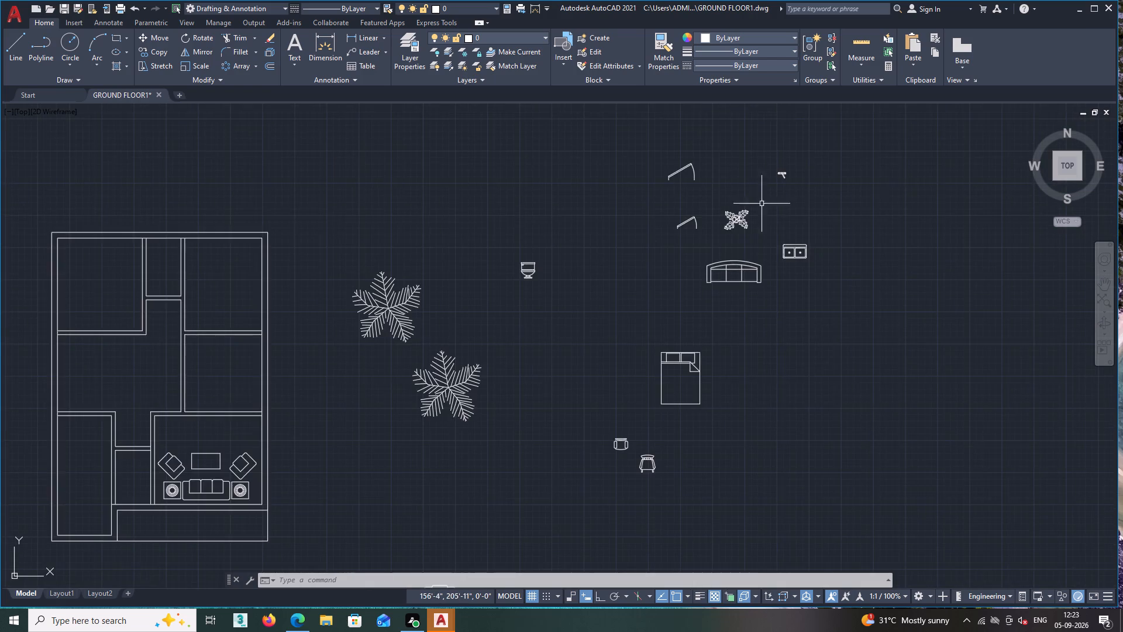
pyautogui.scroll(-2, 753, 212)
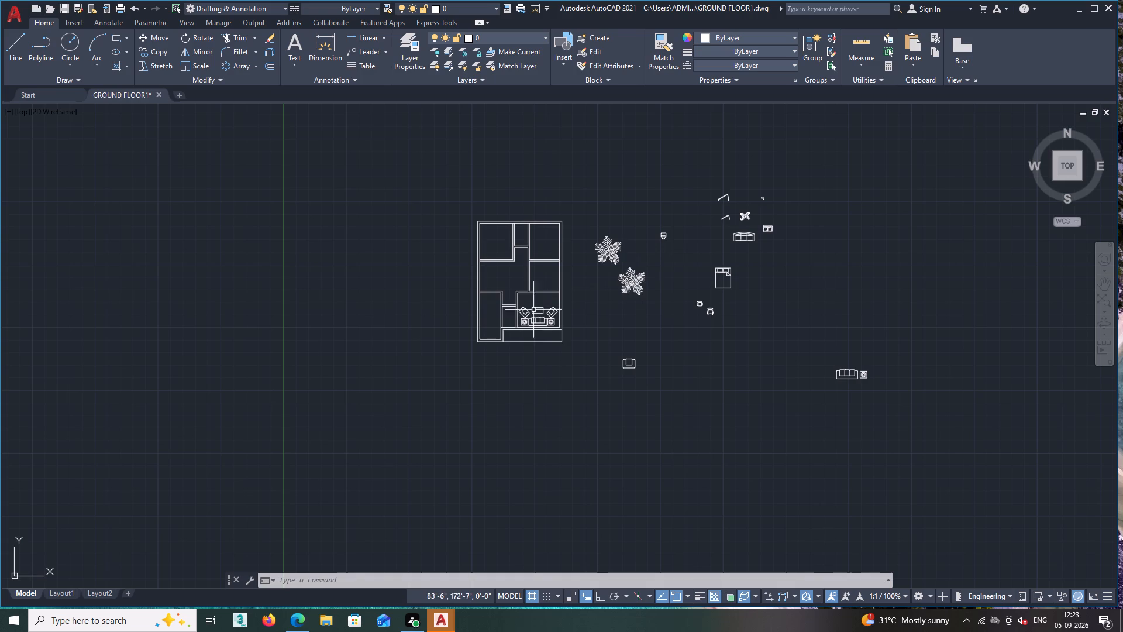
# Examine the living room's furniture arrangement and the adjoining front part of the floor plan.
pyautogui.scroll(3, 484, 319)
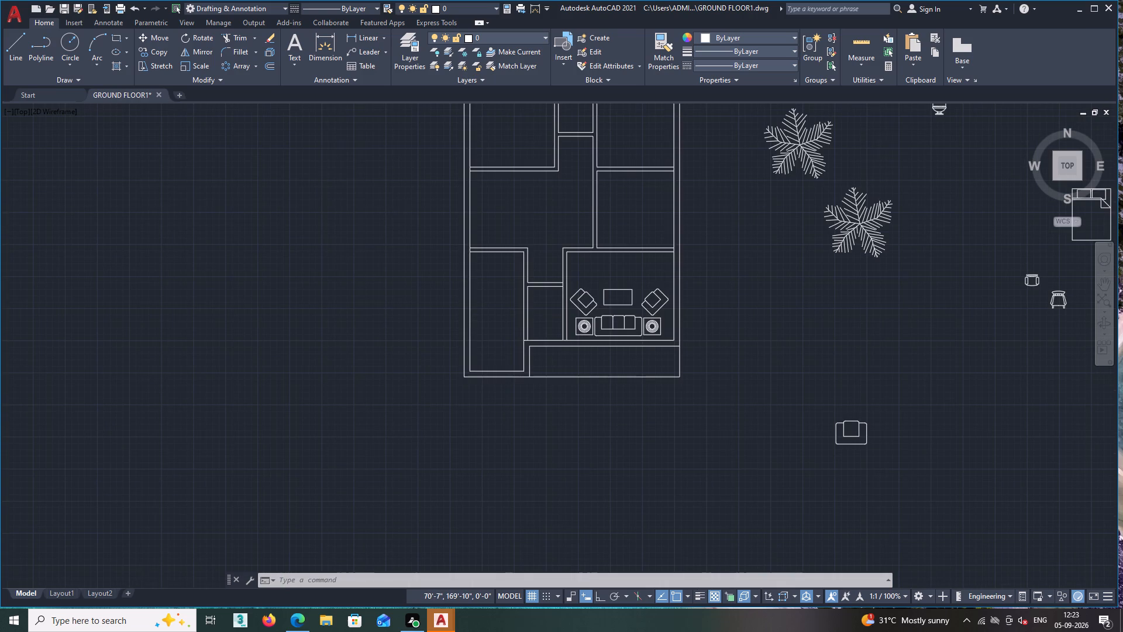
pyautogui.scroll(3, 552, 373)
pyautogui.scroll(-1, 552, 373)
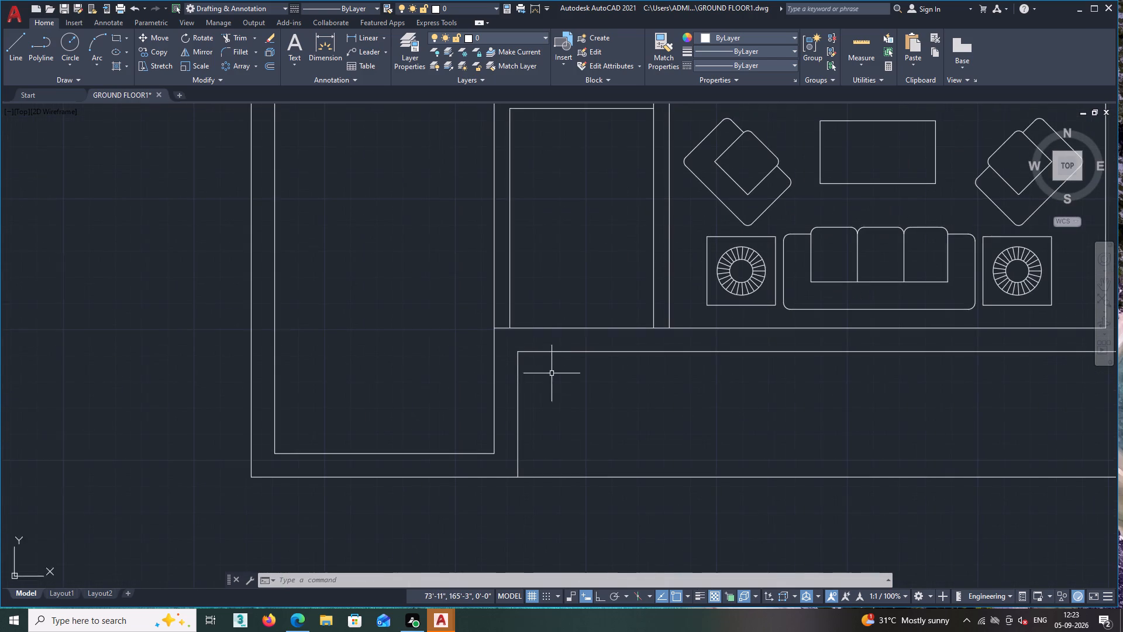
pyautogui.scroll(-1, 552, 373)
pyautogui.scroll(2, 708, 321)
pyautogui.scroll(-2, 696, 321)
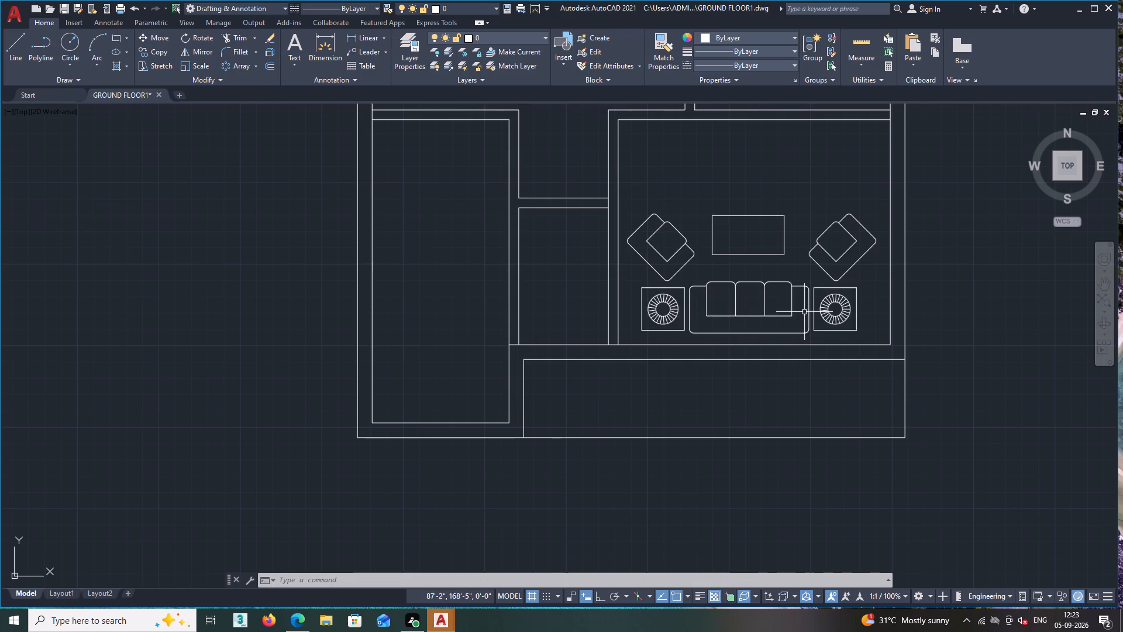
pyautogui.scroll(2, 850, 325)
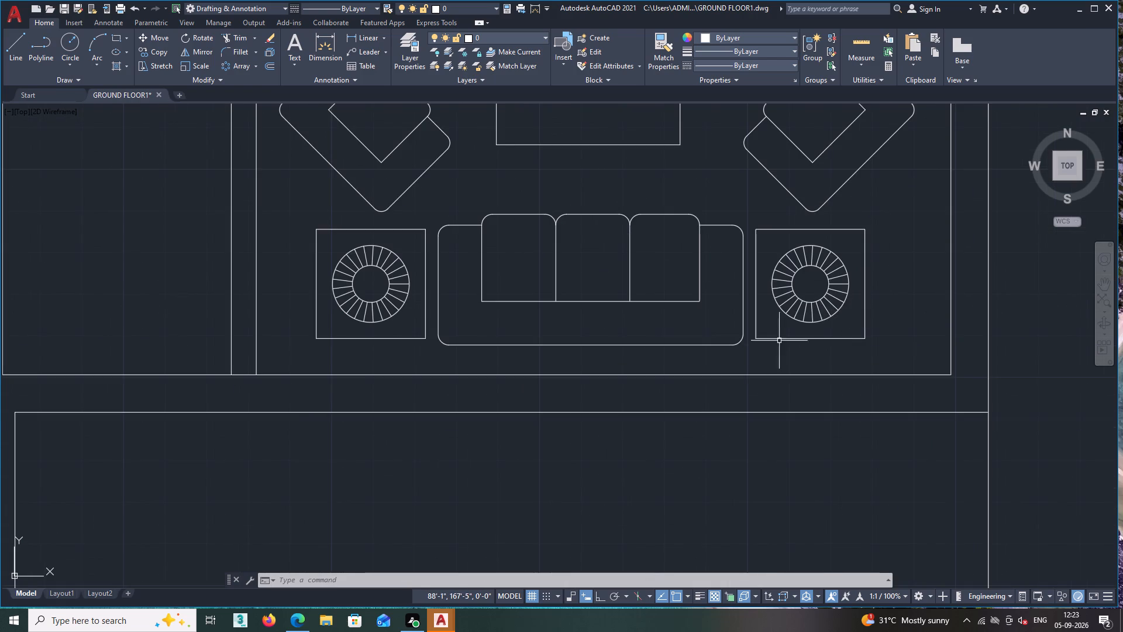
pyautogui.scroll(-2, 780, 339)
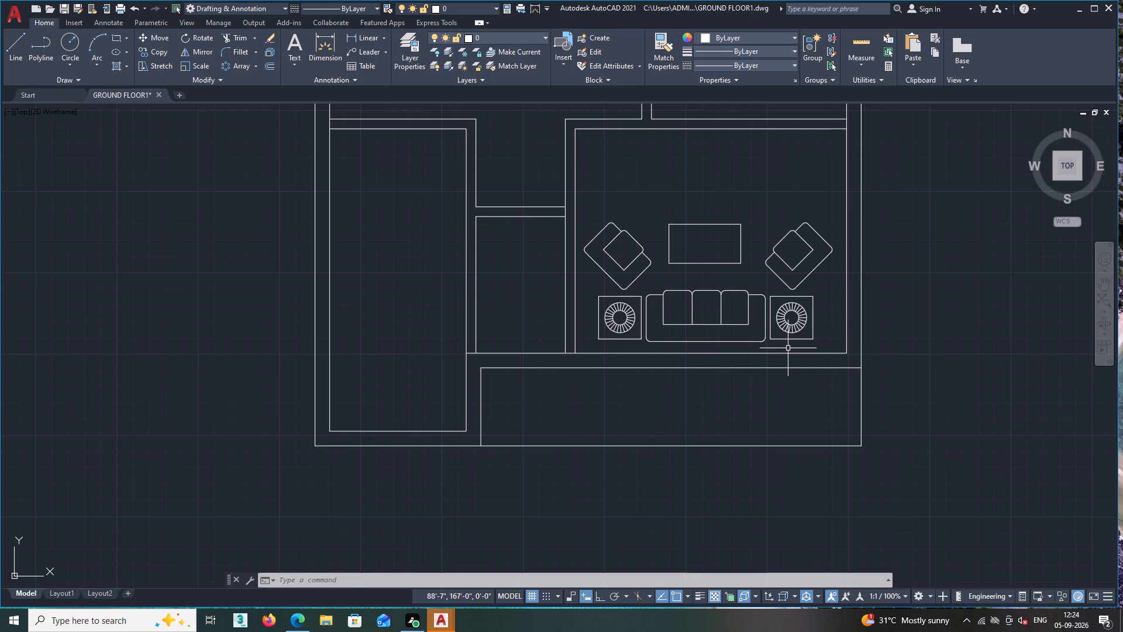
pyautogui.scroll(-3, 757, 389)
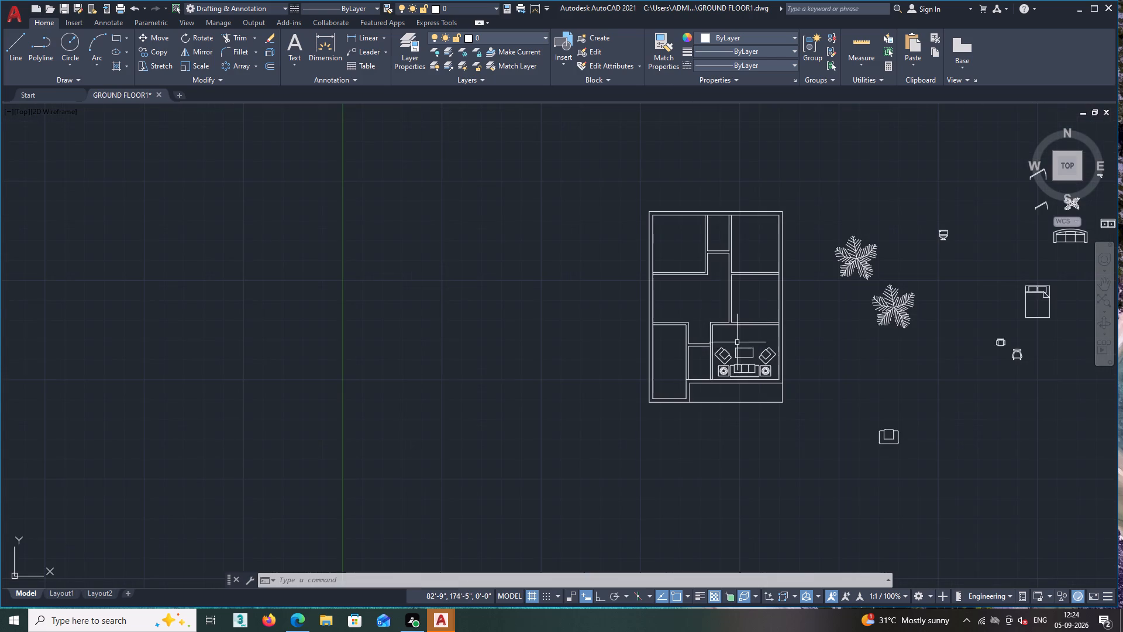
pyautogui.scroll(1, 737, 339)
pyautogui.scroll(3, 745, 396)
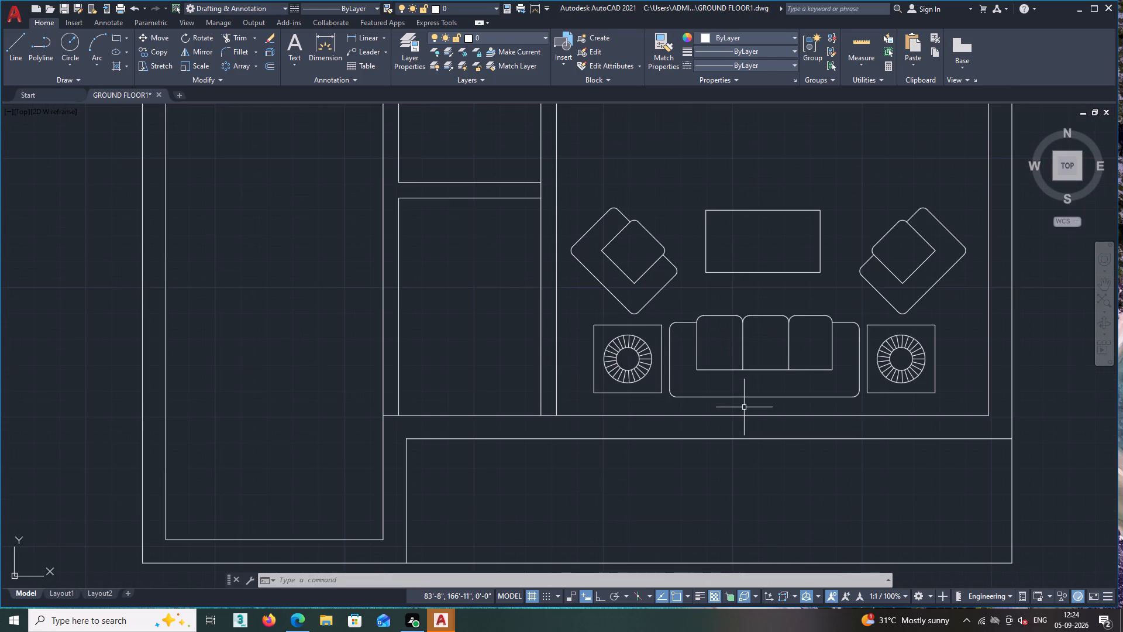
pyautogui.scroll(-2, 742, 412)
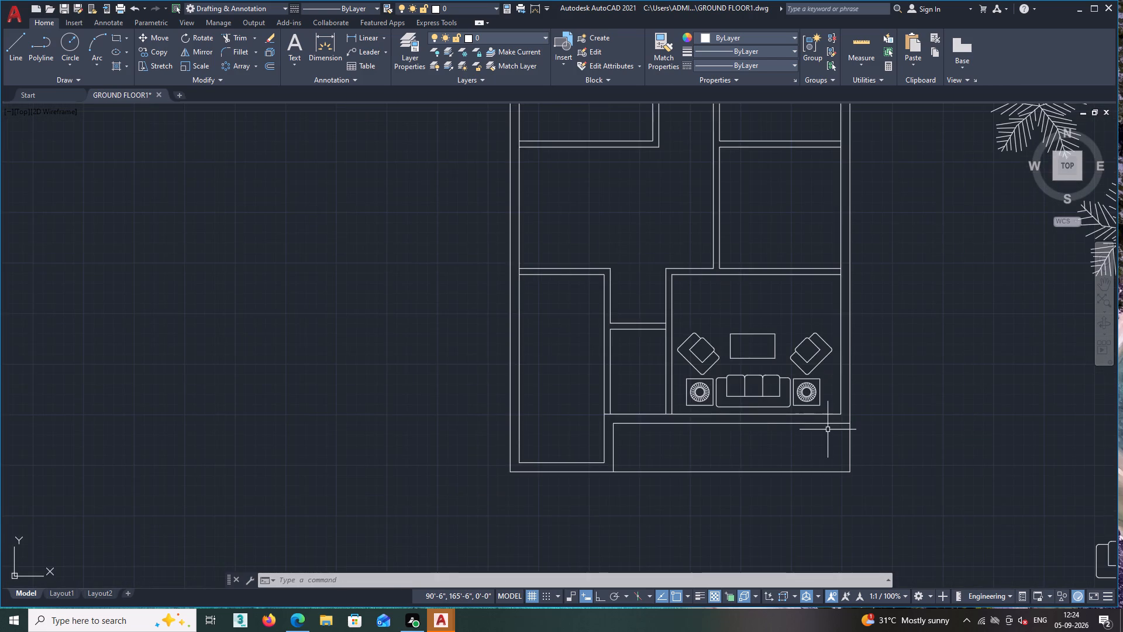
pyautogui.scroll(1, 828, 430)
pyautogui.scroll(-2, 828, 430)
pyautogui.scroll(1, 649, 385)
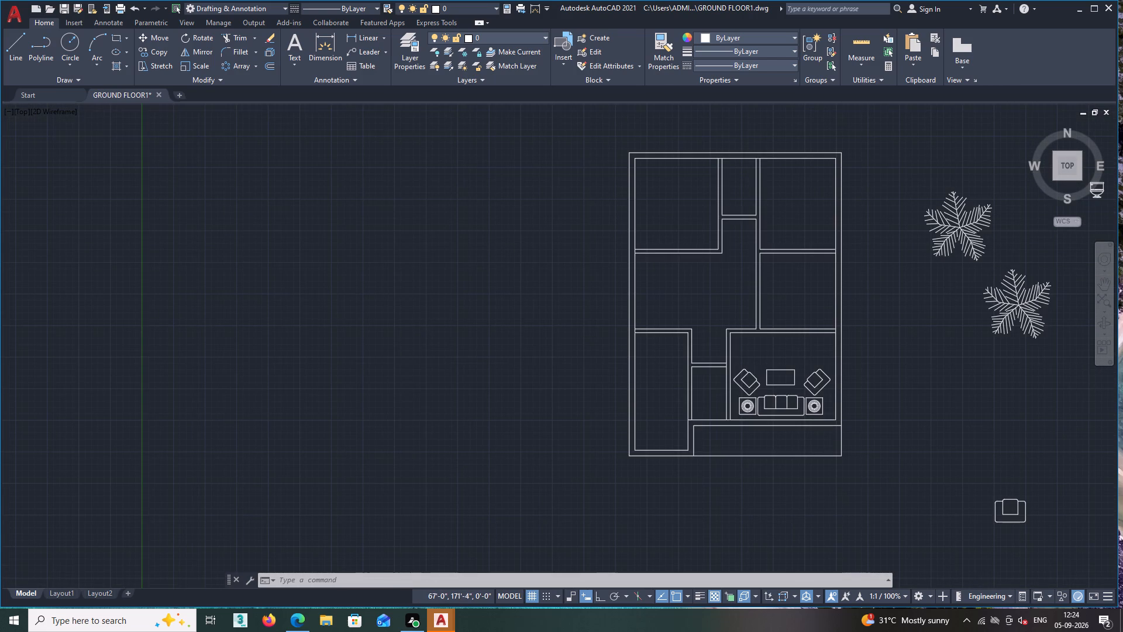
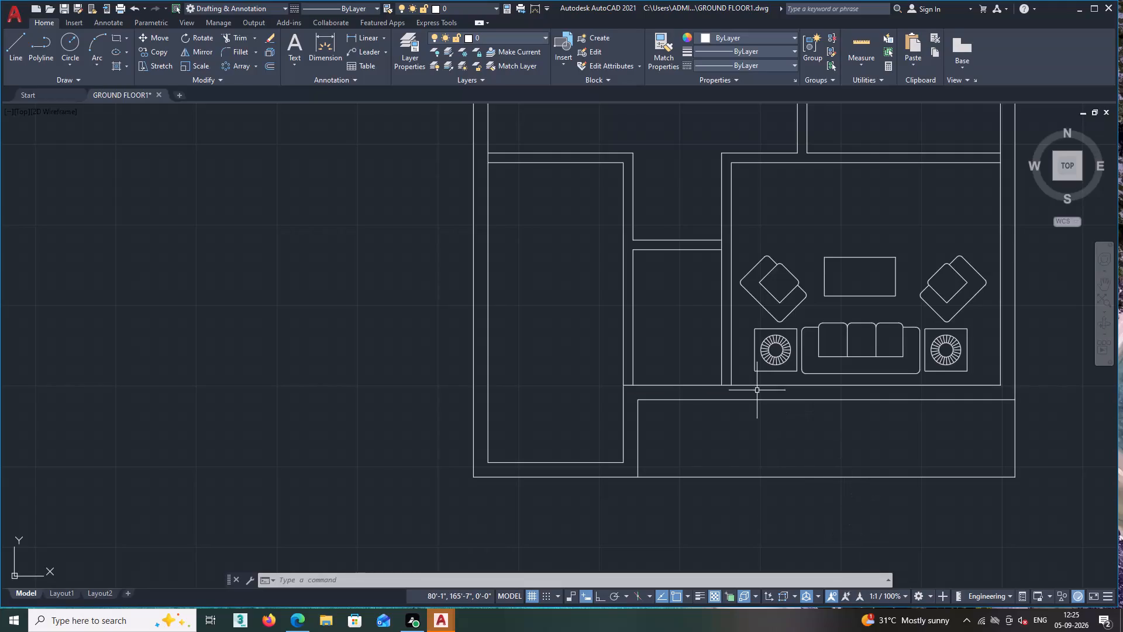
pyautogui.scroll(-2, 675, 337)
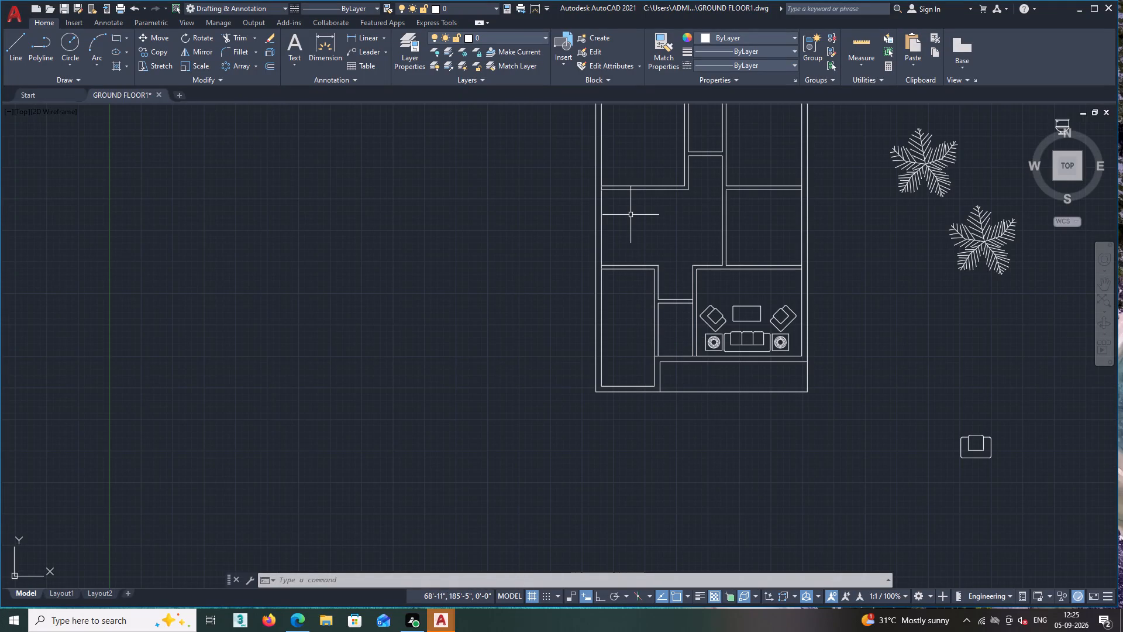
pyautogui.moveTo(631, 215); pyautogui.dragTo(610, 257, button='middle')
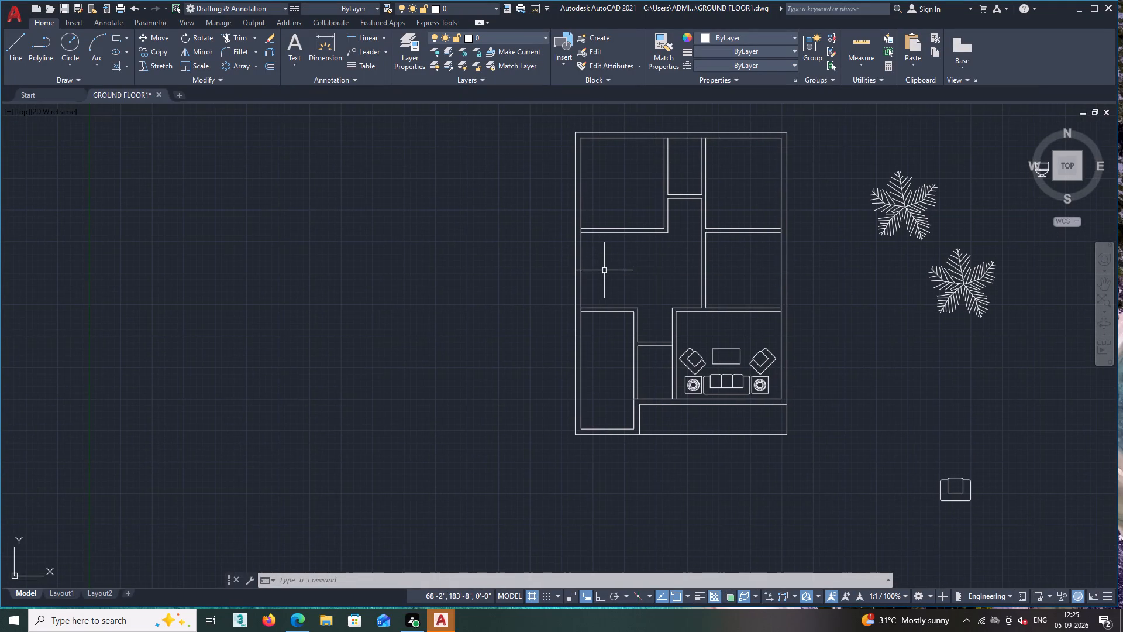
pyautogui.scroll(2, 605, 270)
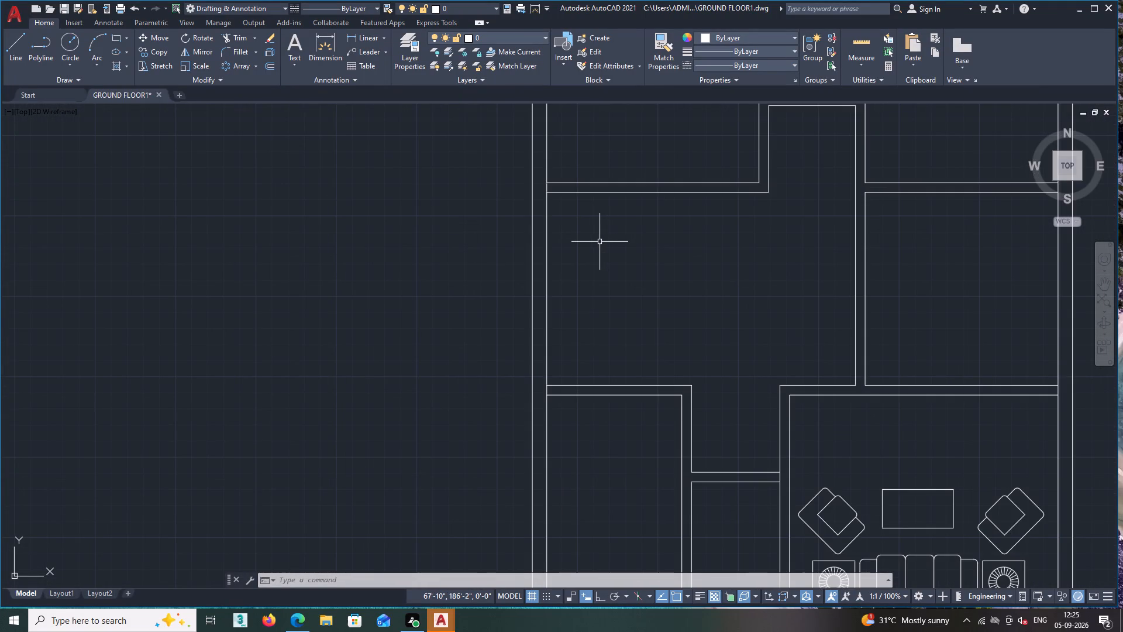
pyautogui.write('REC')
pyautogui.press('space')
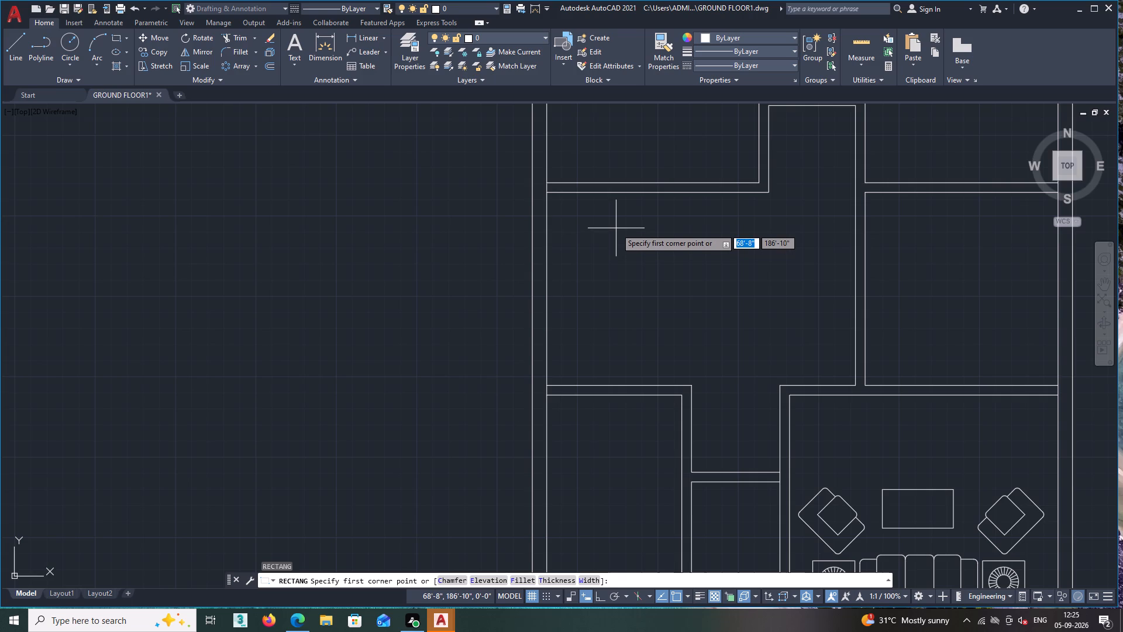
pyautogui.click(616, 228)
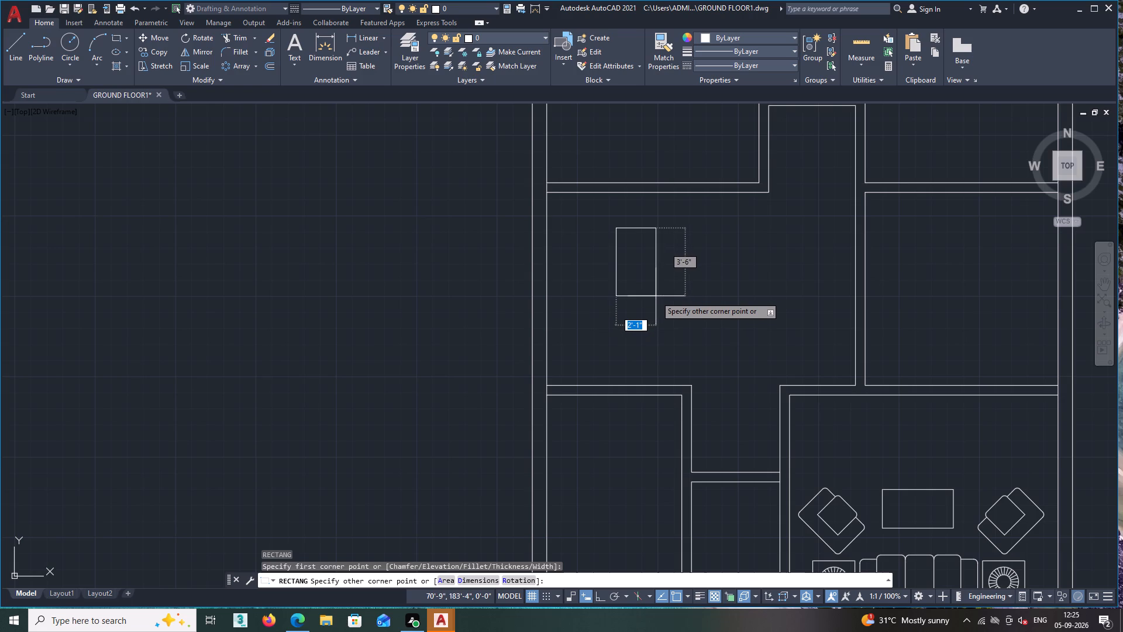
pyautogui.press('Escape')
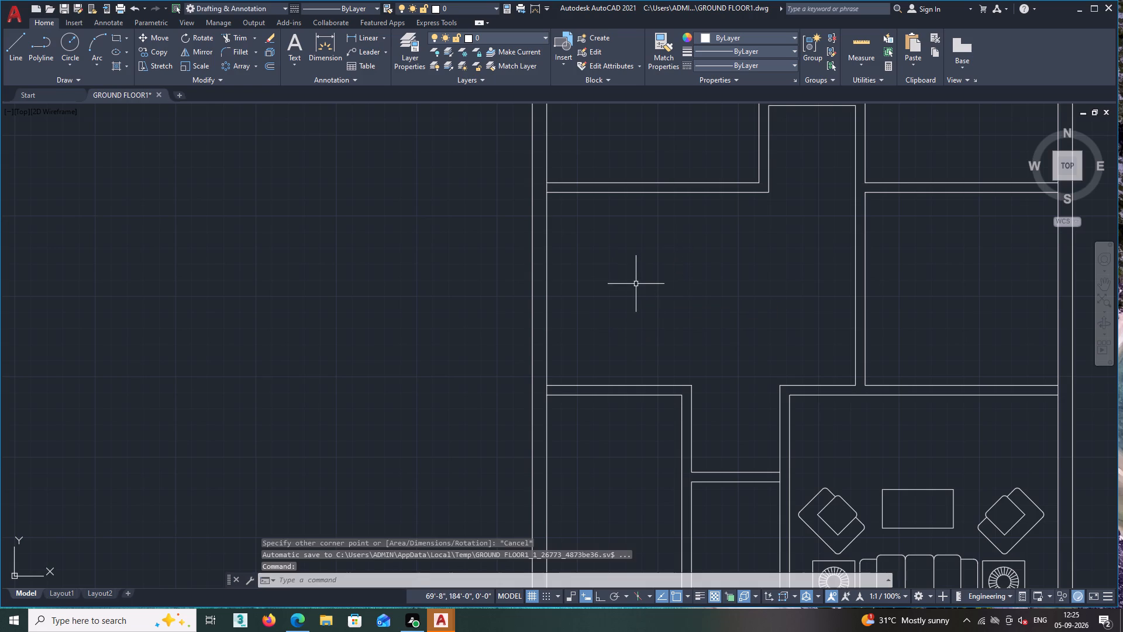
# Draw a rectangle about 2'-11" wide by 5'-1" high in the central open room, near its upper-left corner.
pyautogui.press('space')
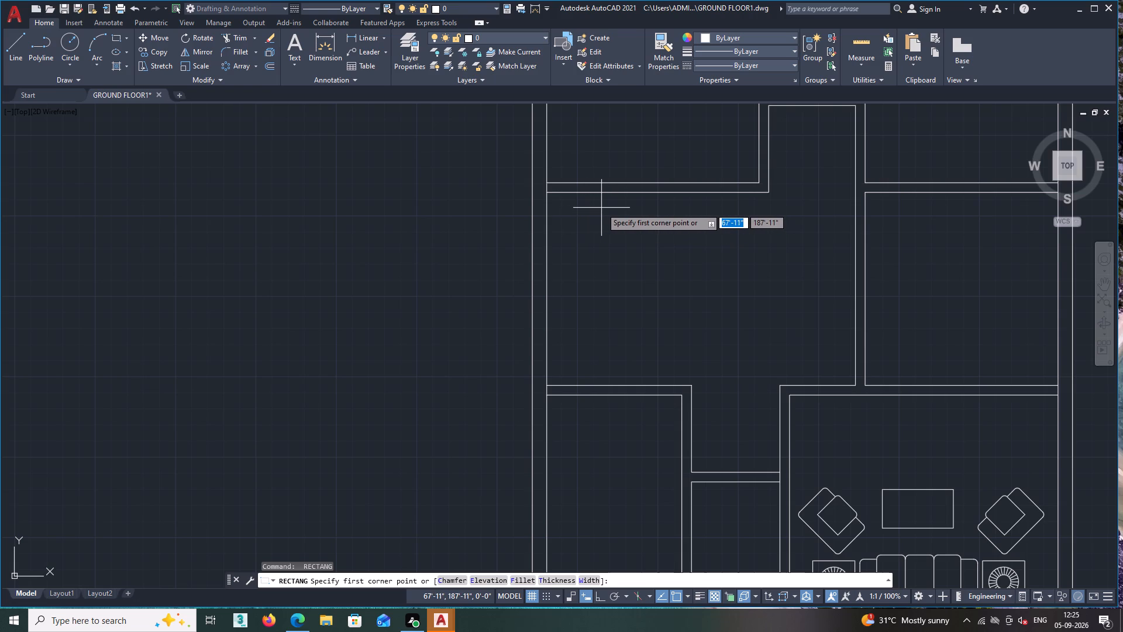
pyautogui.click(601, 208)
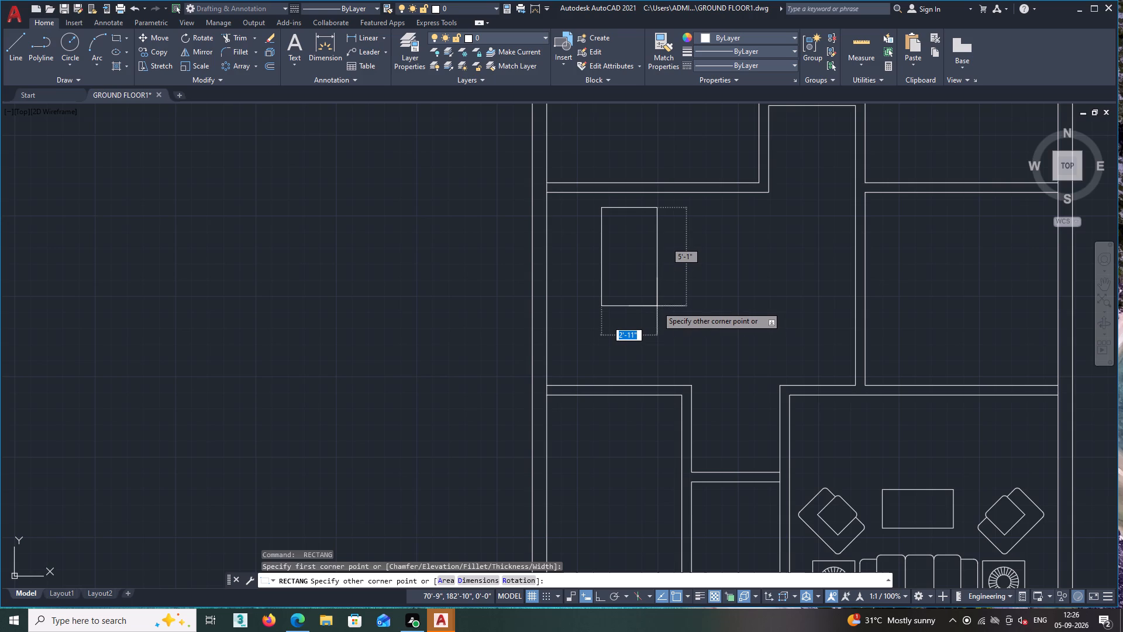
pyautogui.click(657, 306)
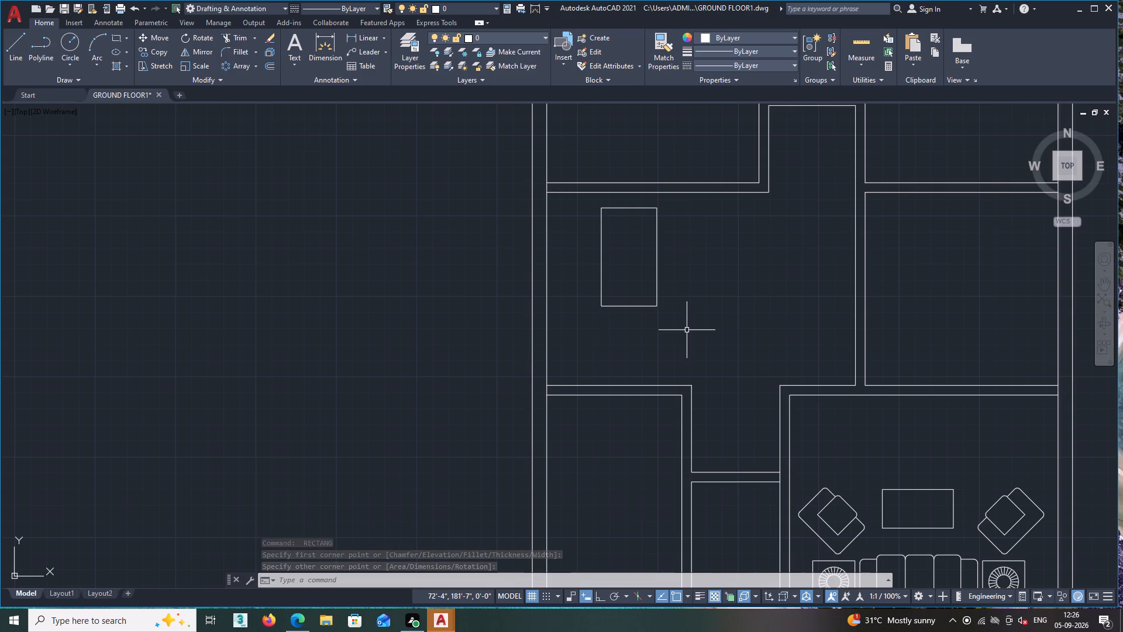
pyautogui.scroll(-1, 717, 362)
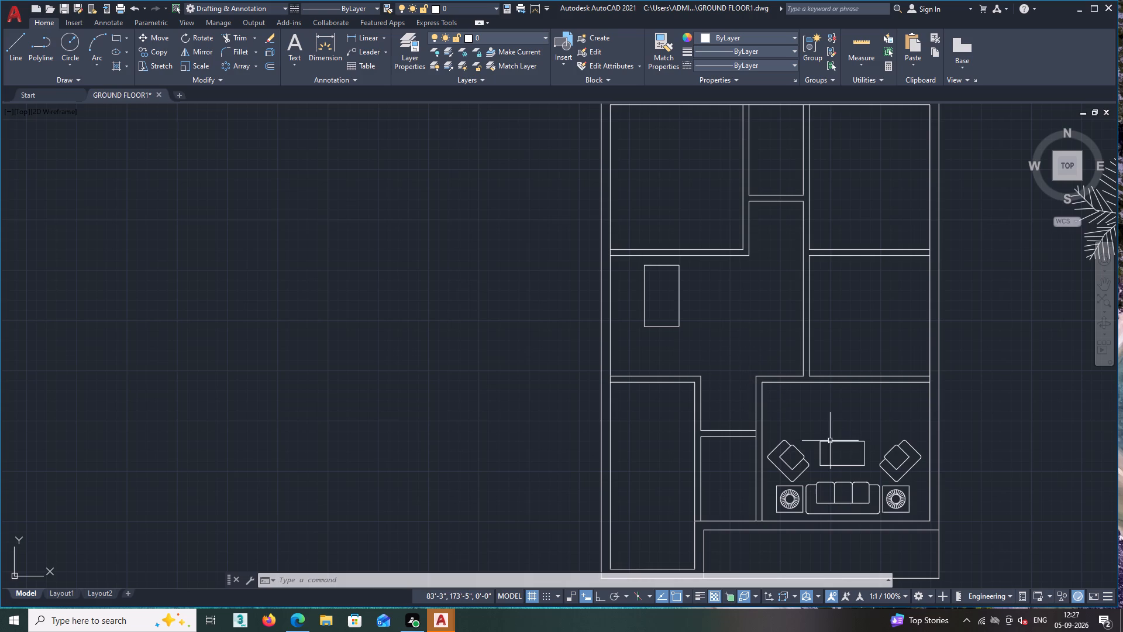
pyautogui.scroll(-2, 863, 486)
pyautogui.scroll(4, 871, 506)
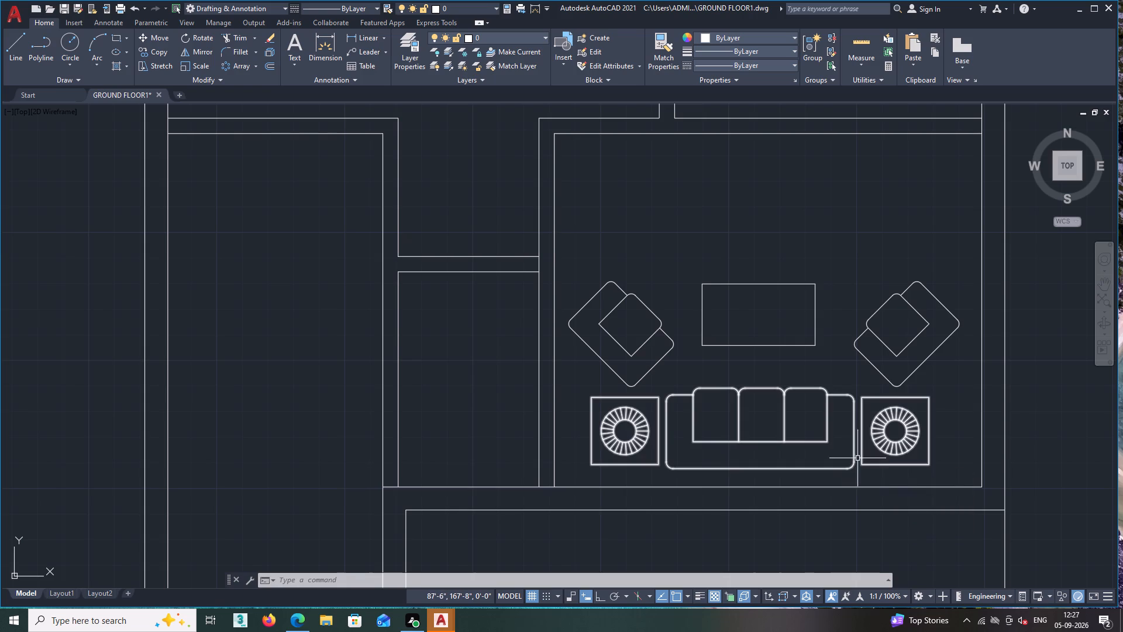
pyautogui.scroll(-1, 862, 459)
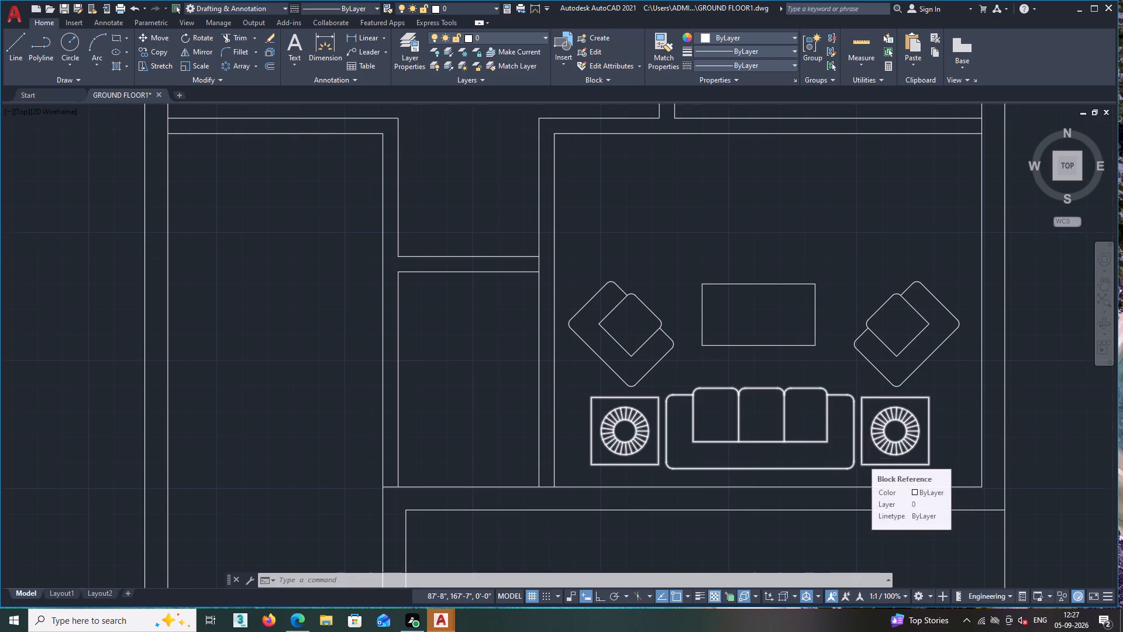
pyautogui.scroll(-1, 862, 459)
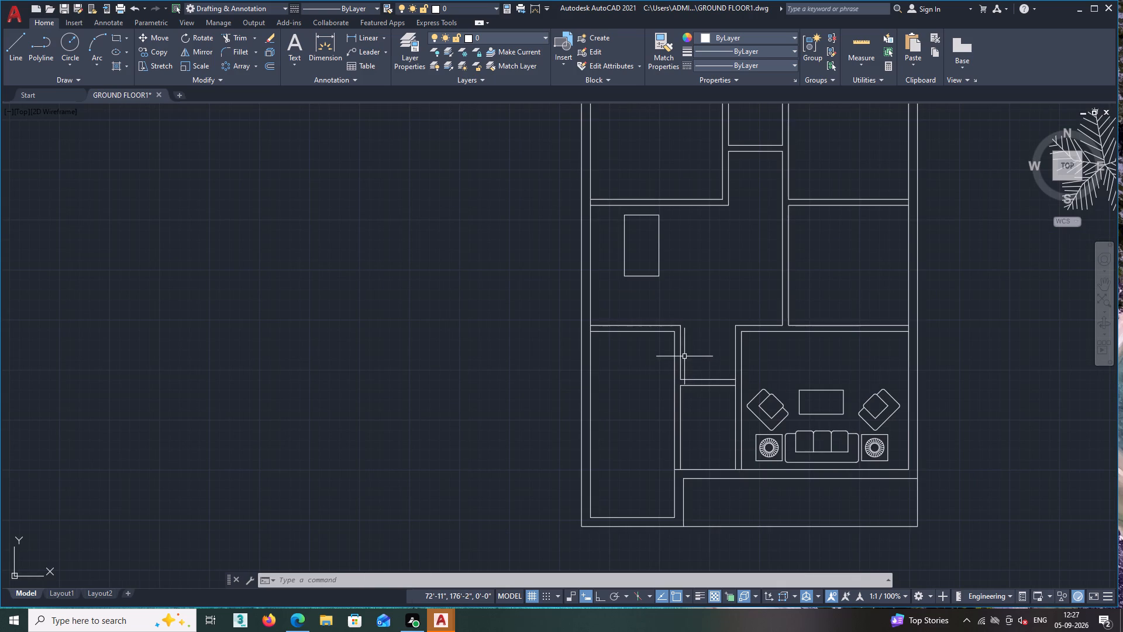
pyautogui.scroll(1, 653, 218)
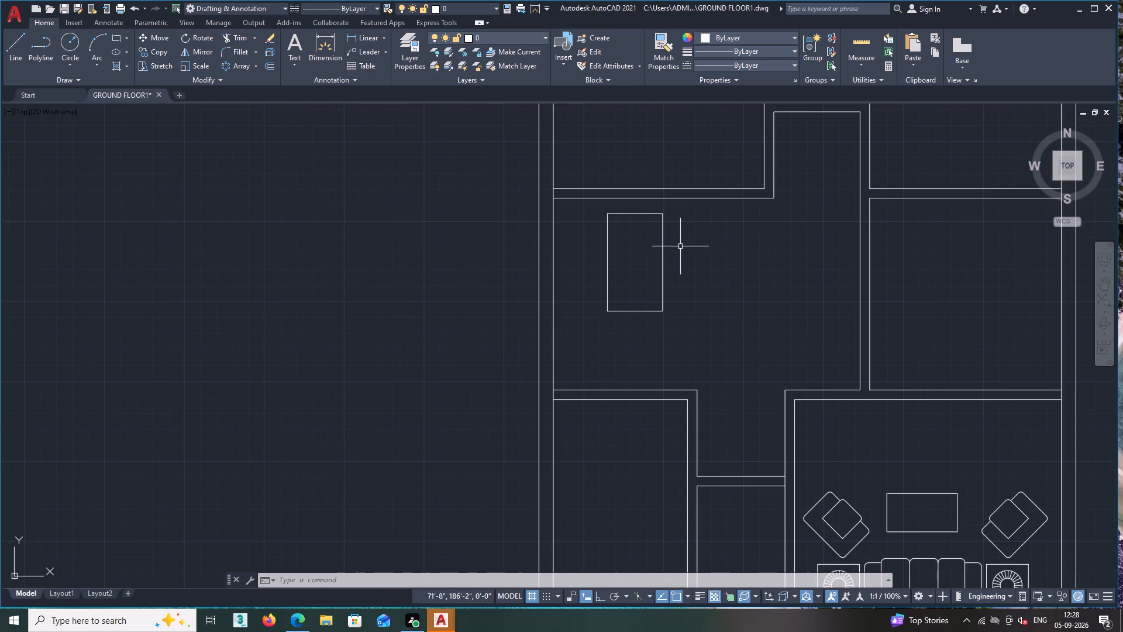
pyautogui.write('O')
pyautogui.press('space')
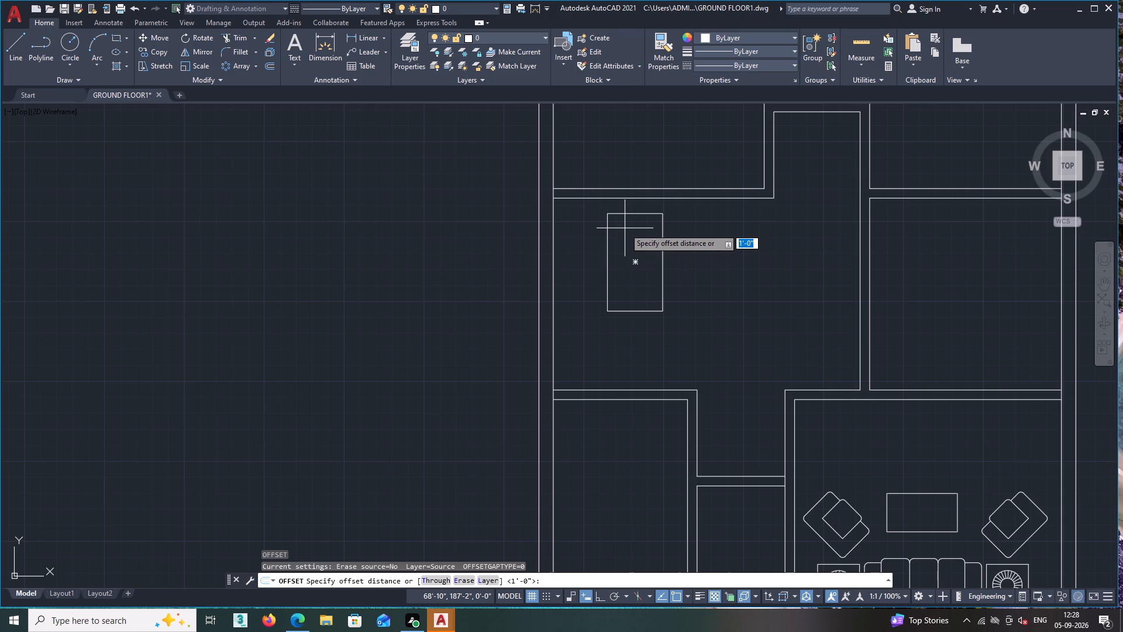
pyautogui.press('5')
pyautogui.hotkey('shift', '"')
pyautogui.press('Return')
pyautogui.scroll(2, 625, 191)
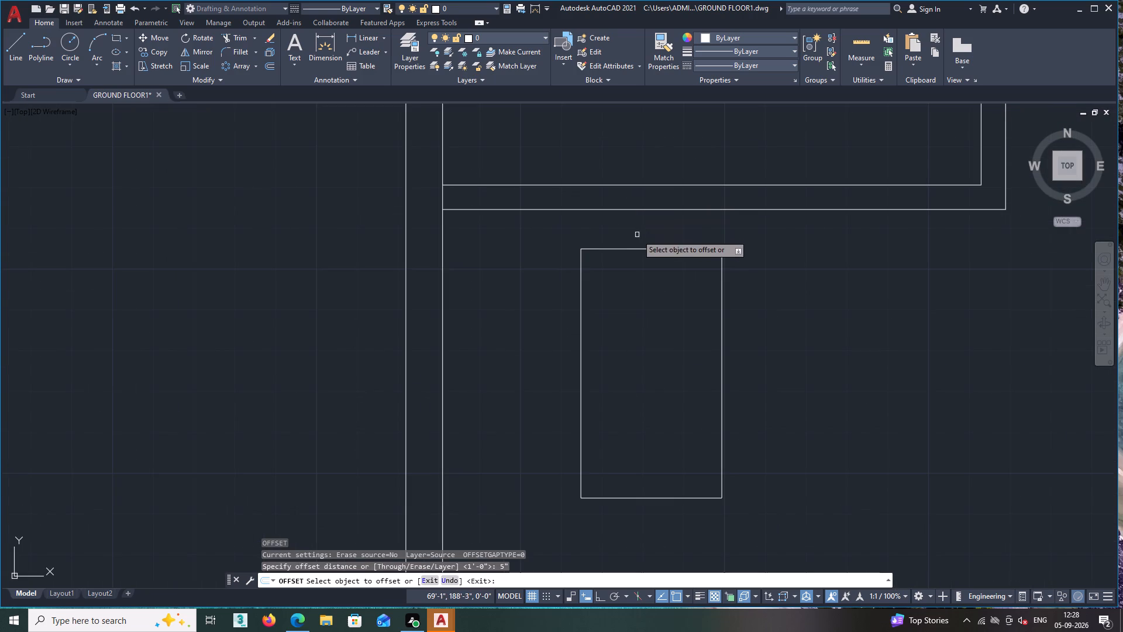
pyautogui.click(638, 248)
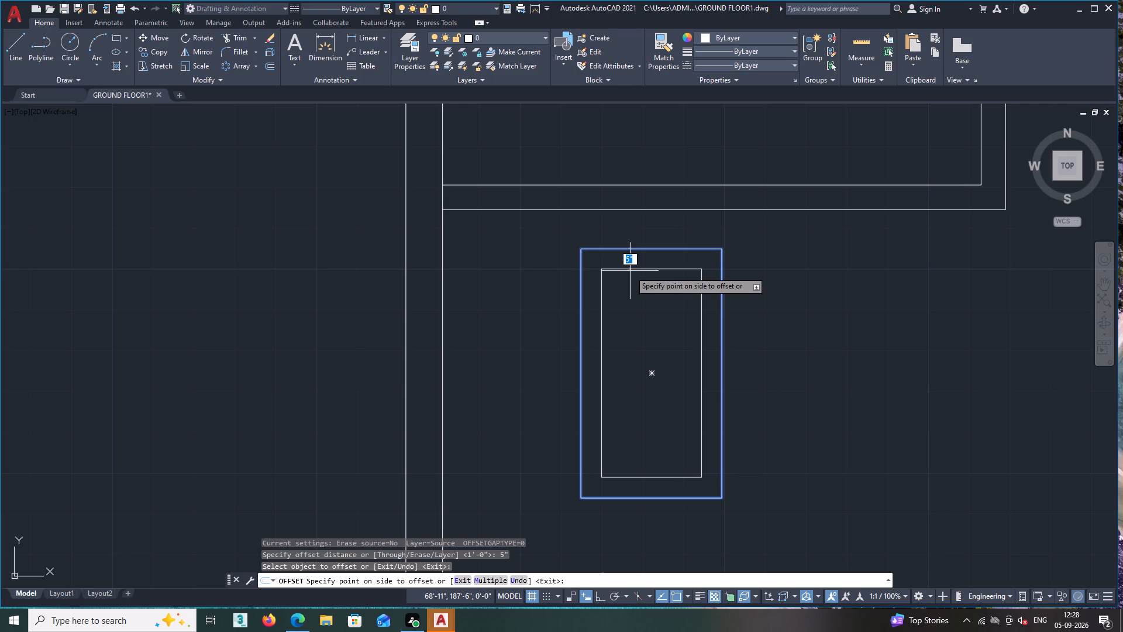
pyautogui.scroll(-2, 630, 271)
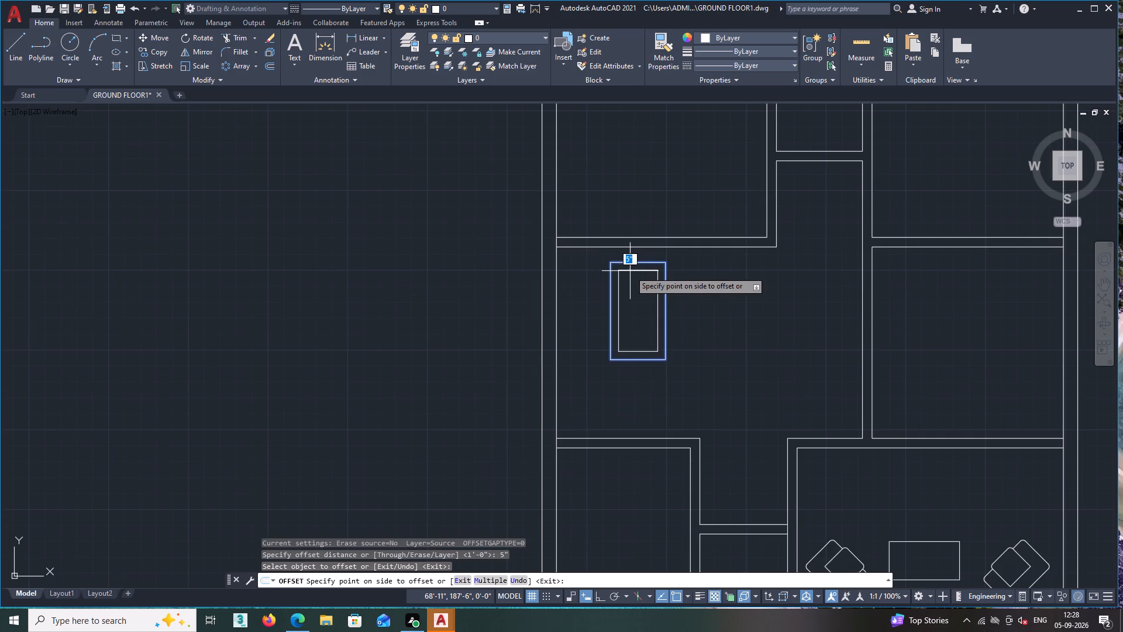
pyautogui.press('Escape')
# Offset the central room's rectangle 3" inward to give the table an inner border.
pyautogui.press('space')
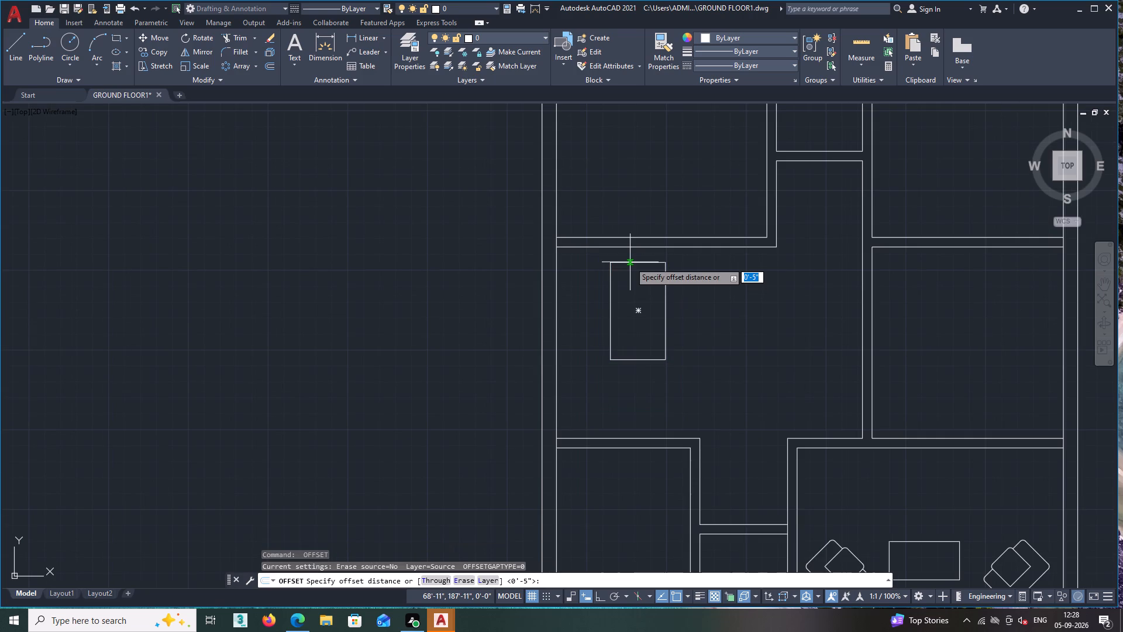
pyautogui.press('3')
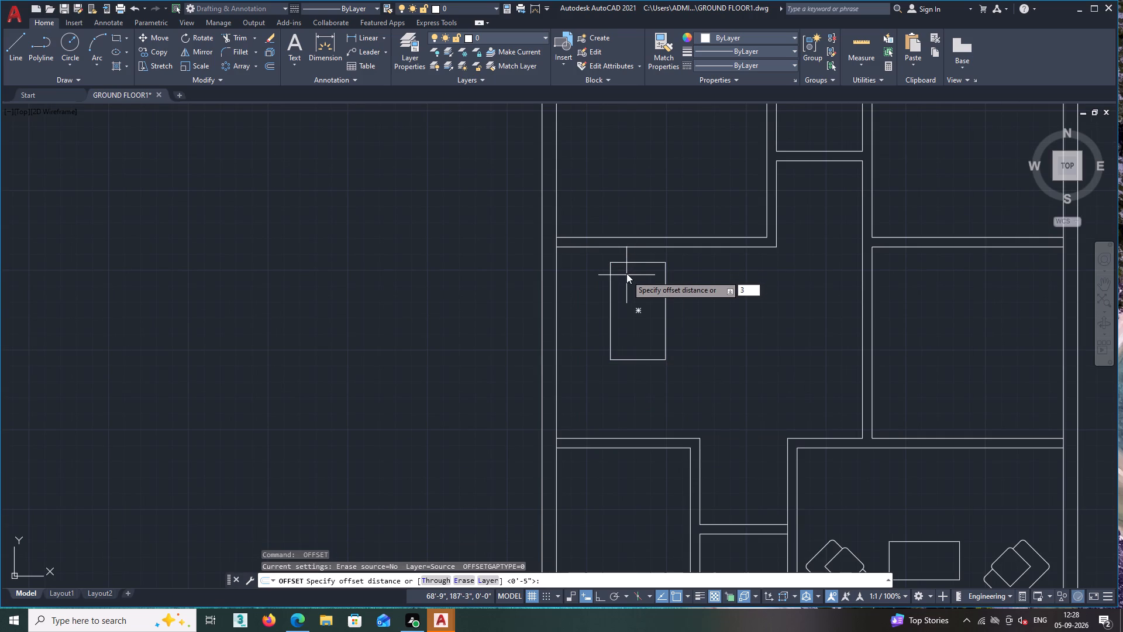
pyautogui.hotkey('shift', '"')
pyautogui.press('Return')
pyautogui.click(631, 263)
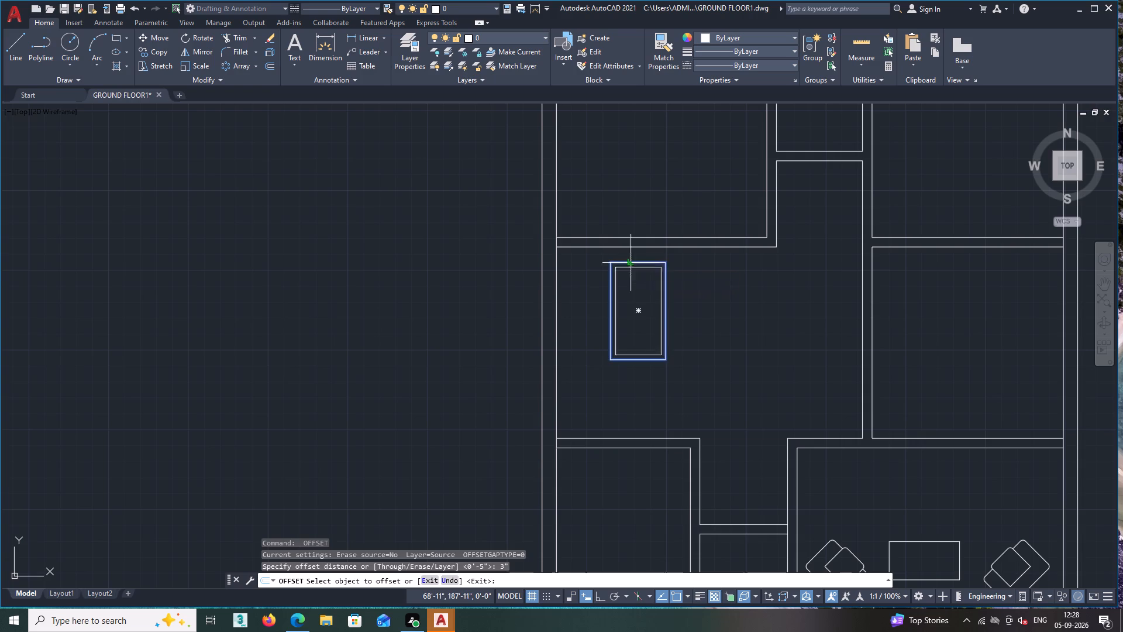
pyautogui.click(625, 281)
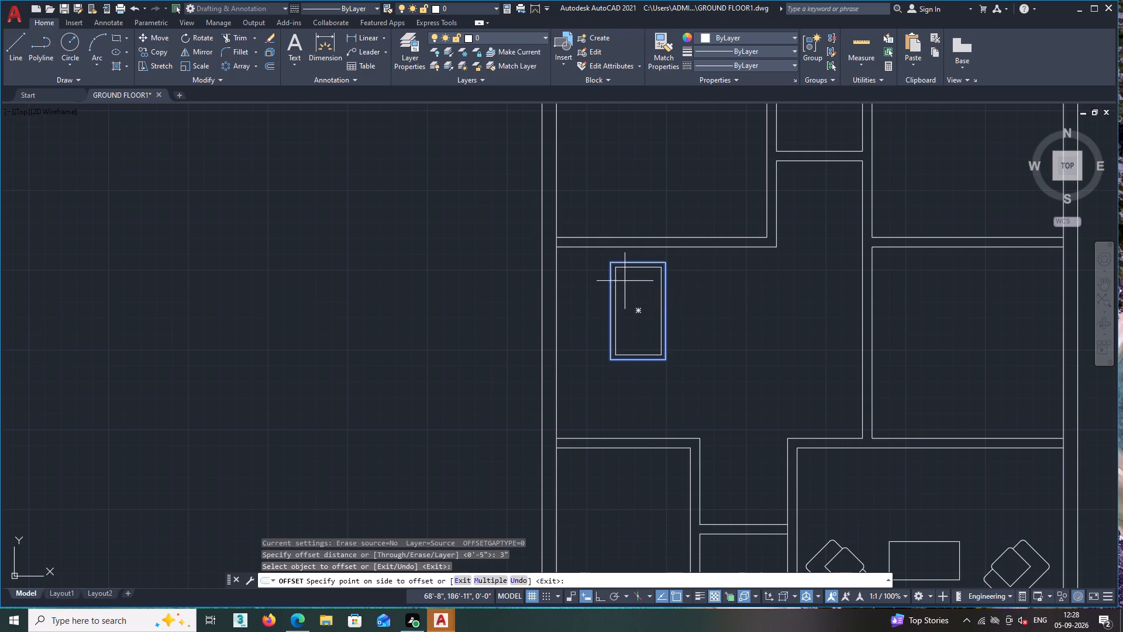
pyautogui.scroll(-1, 643, 313)
pyautogui.scroll(2, 632, 295)
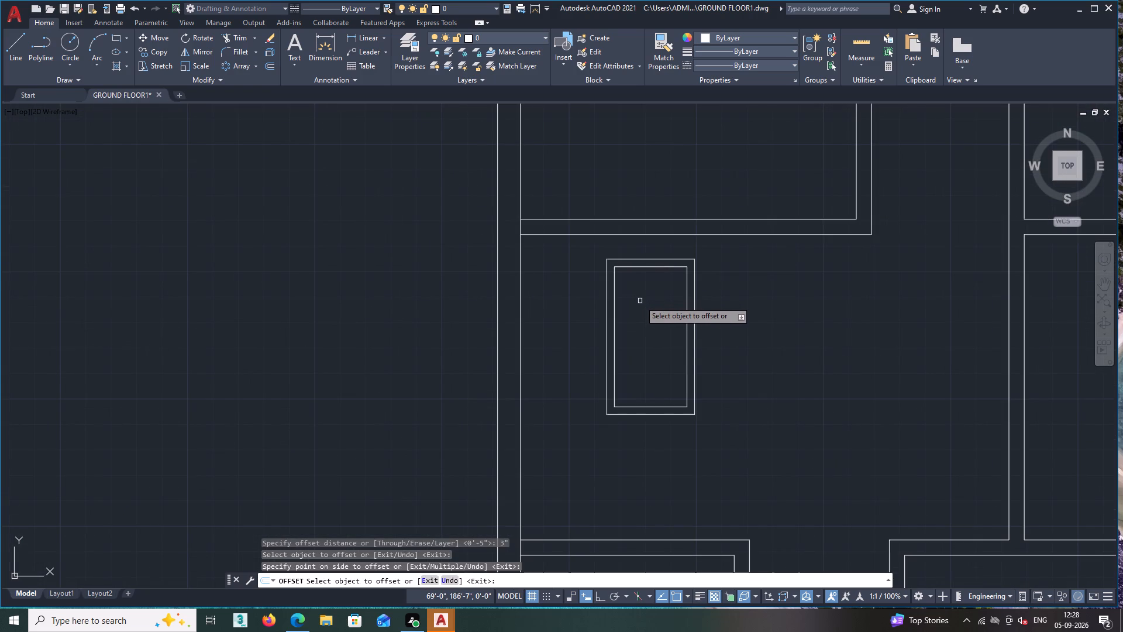
pyautogui.press('Escape')
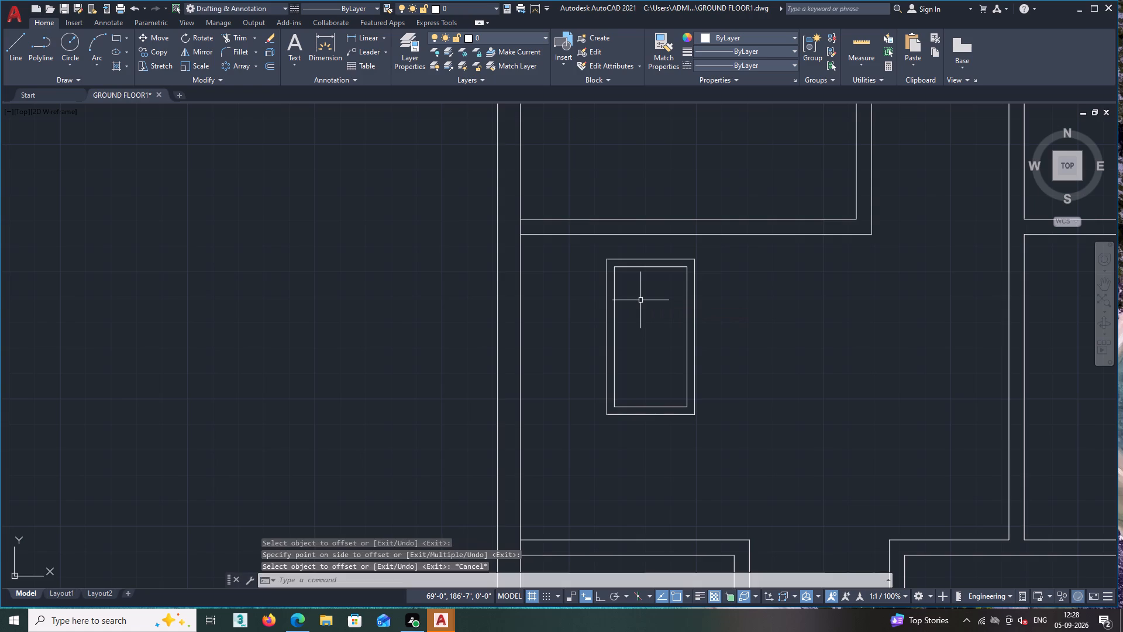
# Examine the furnished living room, the overall floor plan and the loose chair and furniture blocks beside it.
pyautogui.scroll(-4, 649, 305)
pyautogui.scroll(1, 836, 436)
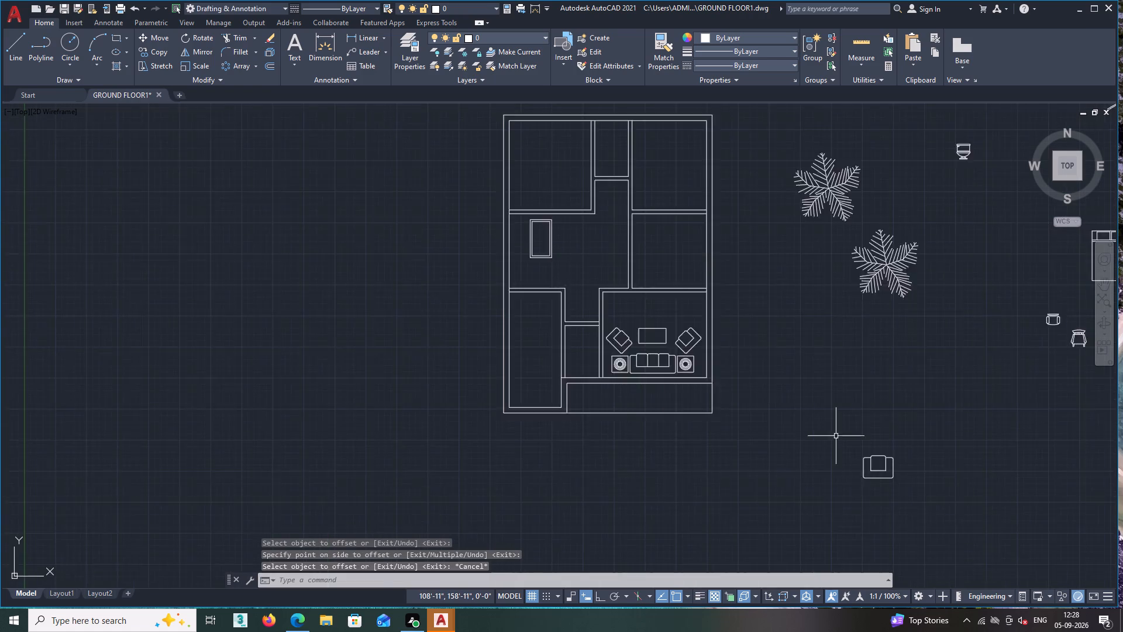
pyautogui.scroll(1, 836, 436)
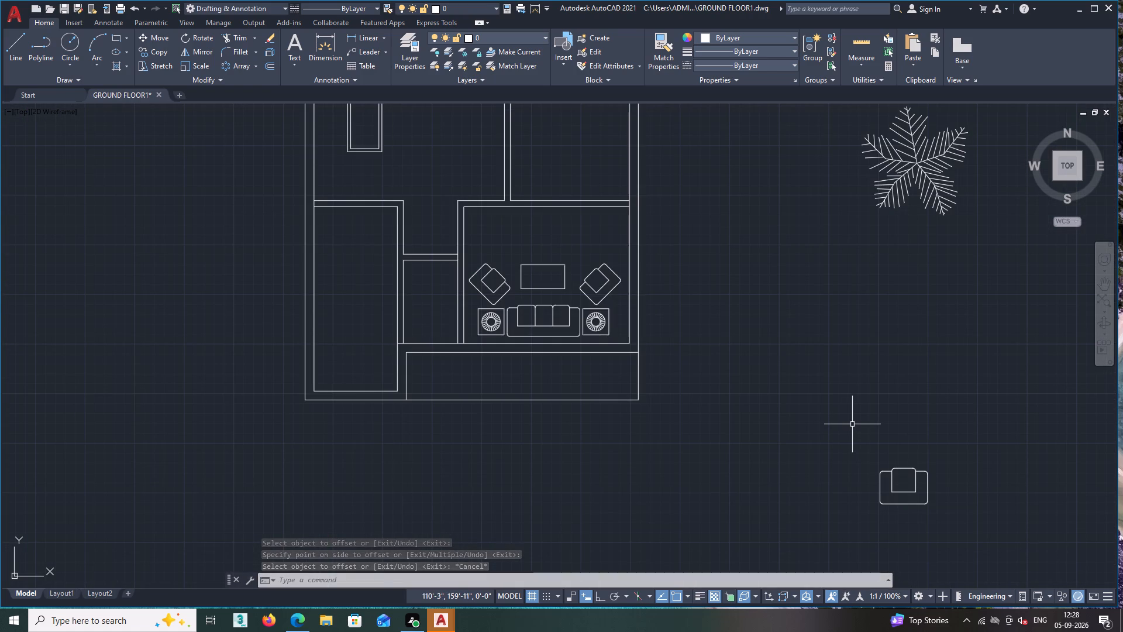
pyautogui.scroll(-2, 852, 424)
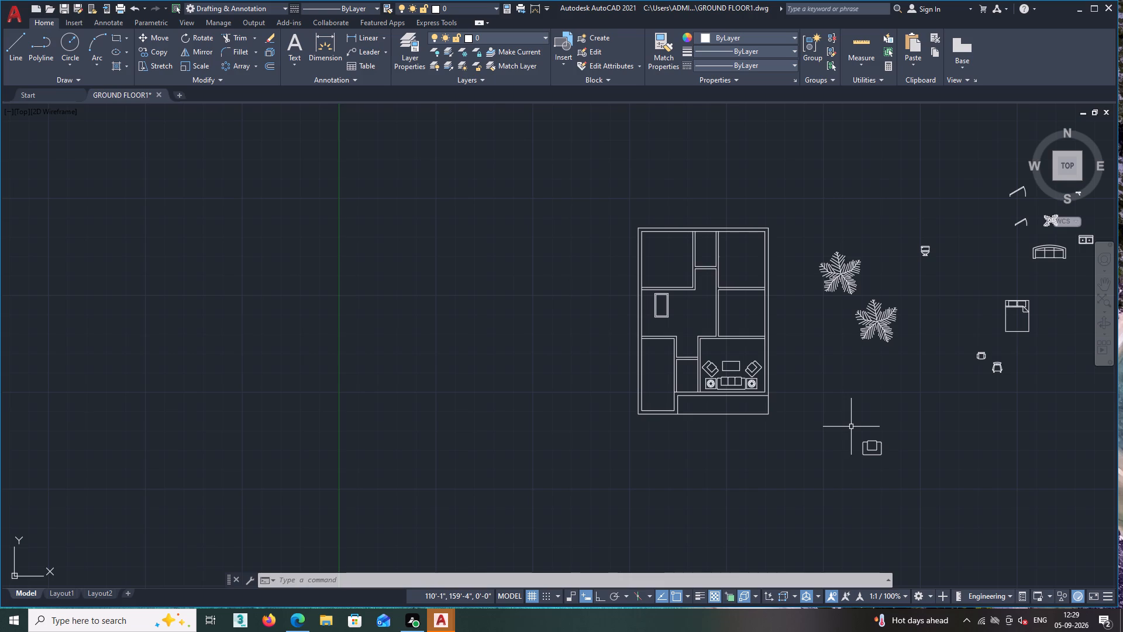
pyautogui.scroll(3, 767, 399)
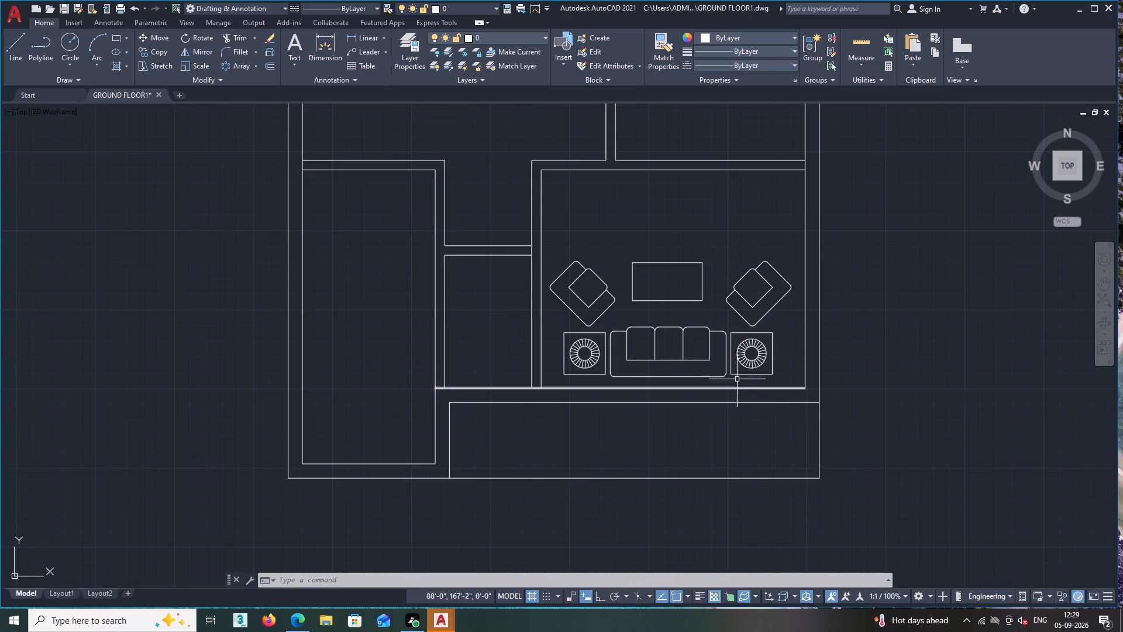
pyautogui.scroll(2, 736, 371)
pyautogui.scroll(-2, 736, 371)
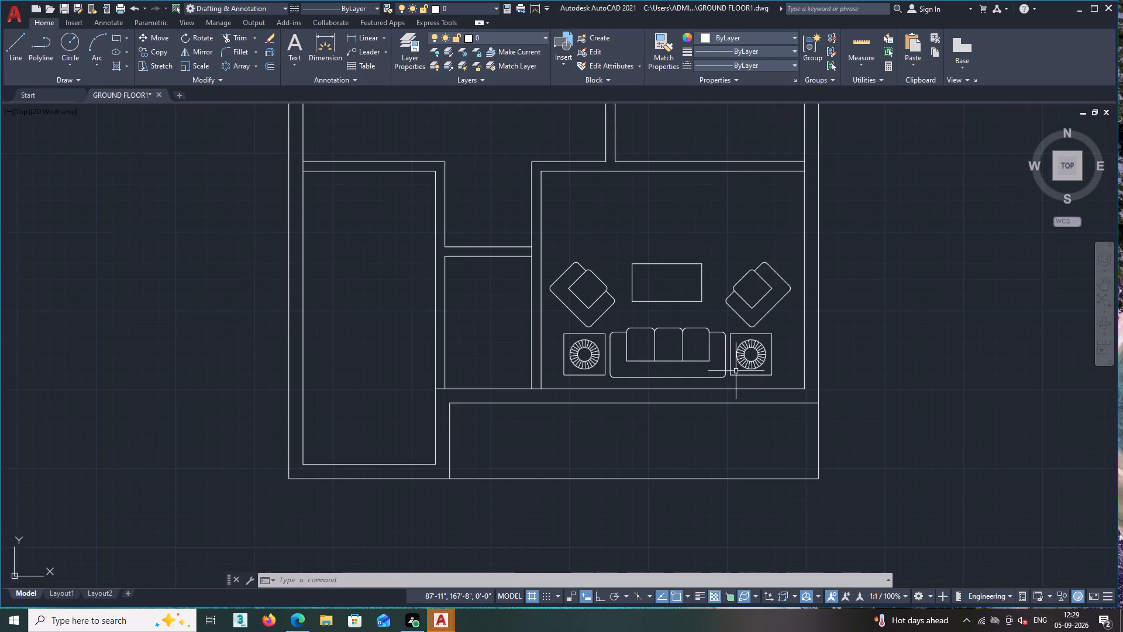
pyautogui.scroll(-3, 736, 371)
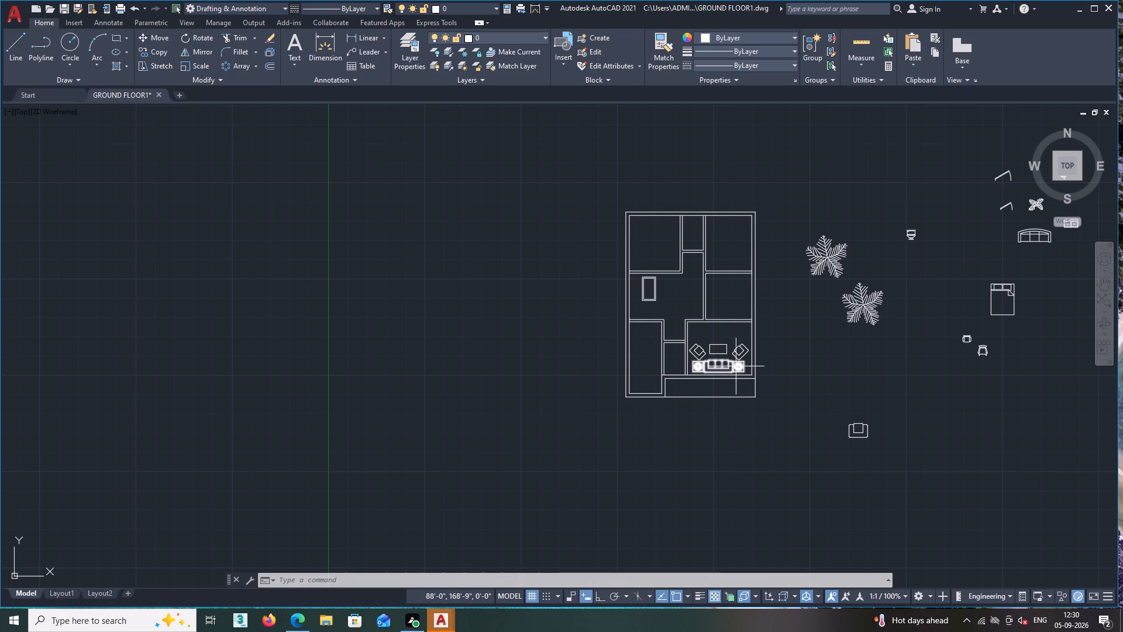
pyautogui.scroll(3, 740, 369)
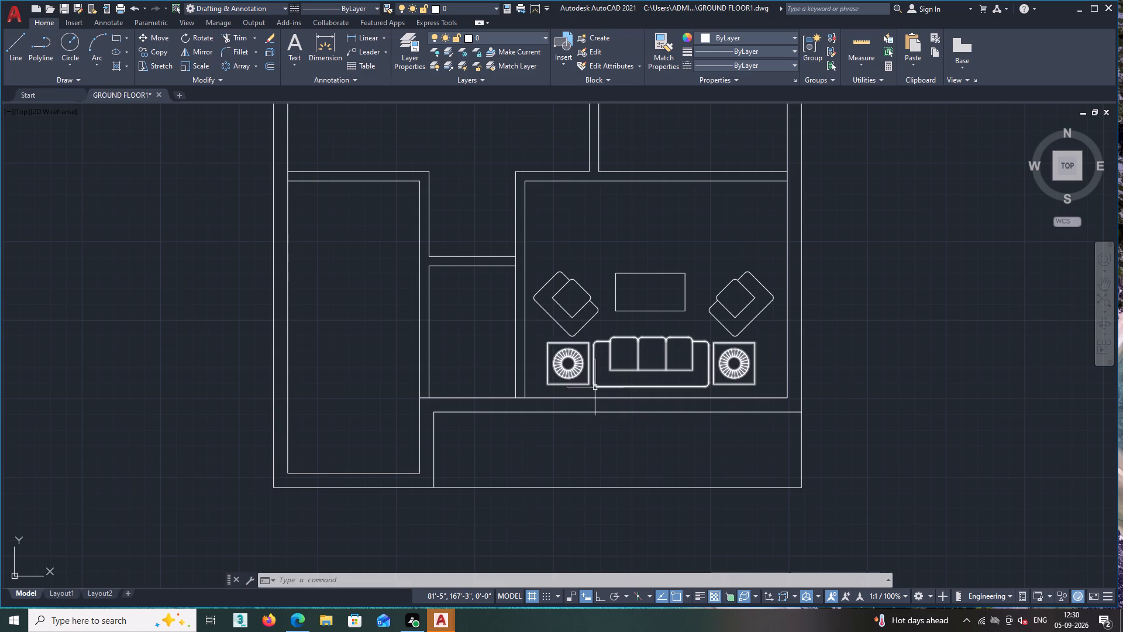
pyautogui.scroll(-2, 591, 386)
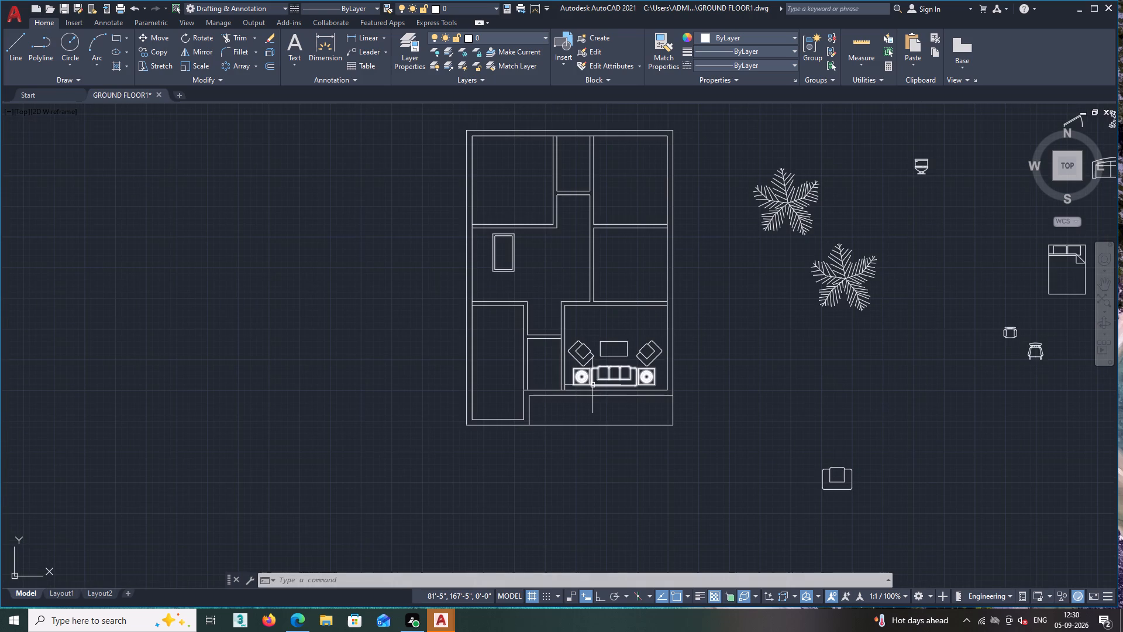
pyautogui.scroll(-1, 592, 386)
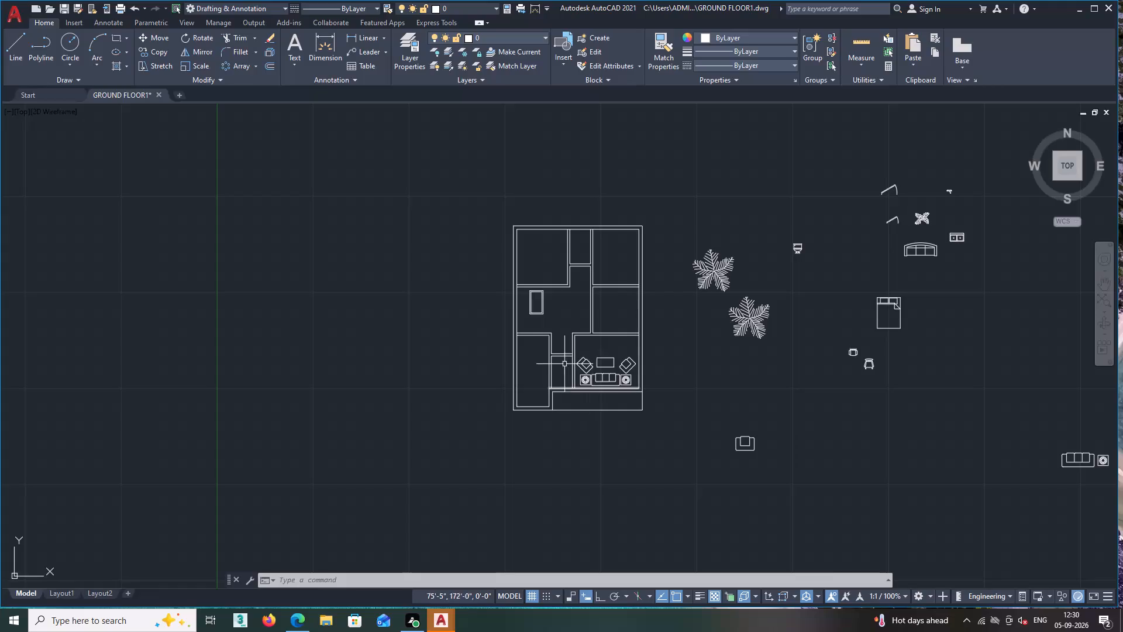
pyautogui.scroll(2, 535, 303)
pyautogui.scroll(-1, 535, 303)
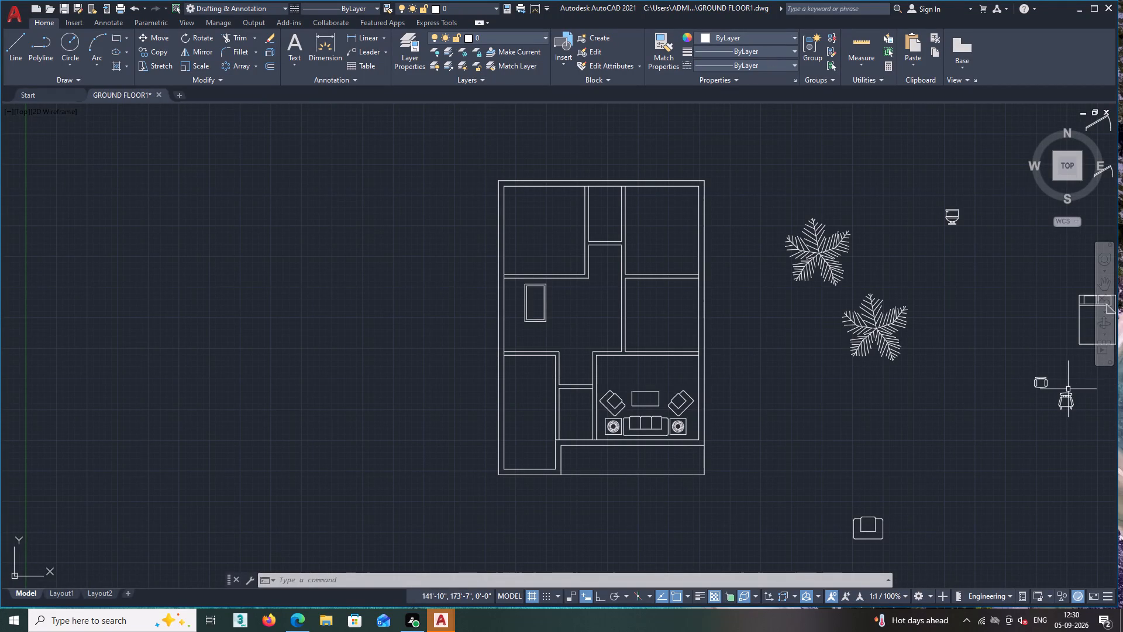
# Copy the loose armchair with the flat backrest twice toward the floor plan, about 10' and 15' from the original.
pyautogui.scroll(2, 1045, 394)
pyautogui.moveTo(1047, 388); pyautogui.dragTo(923, 349, button='middle')
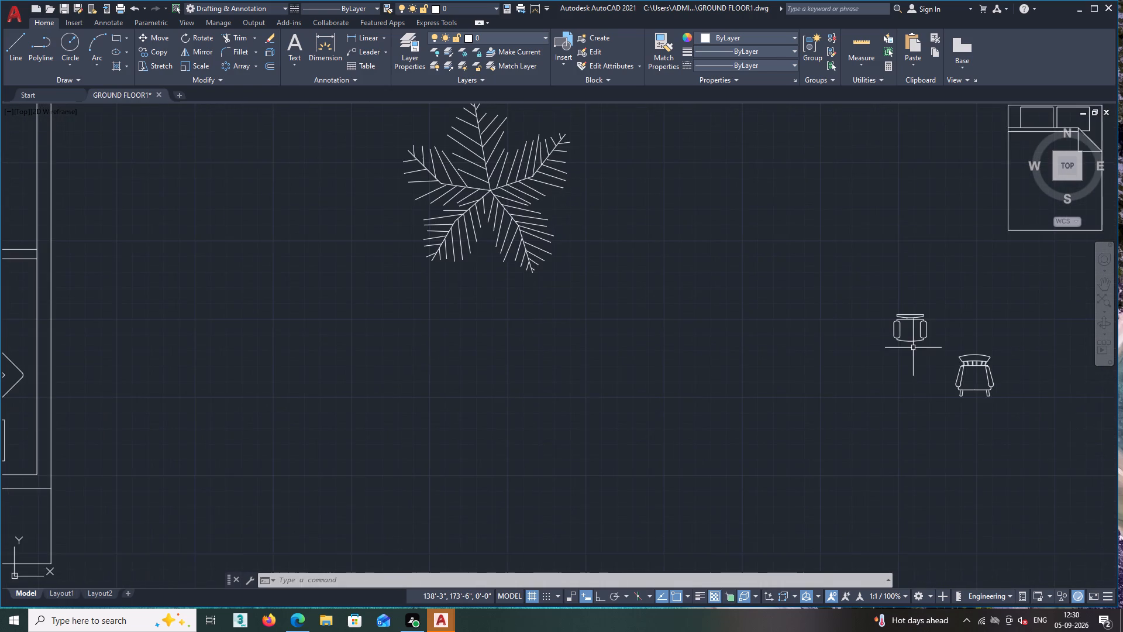
pyautogui.scroll(-1, 913, 348)
pyautogui.scroll(2, 912, 349)
pyautogui.click(948, 279)
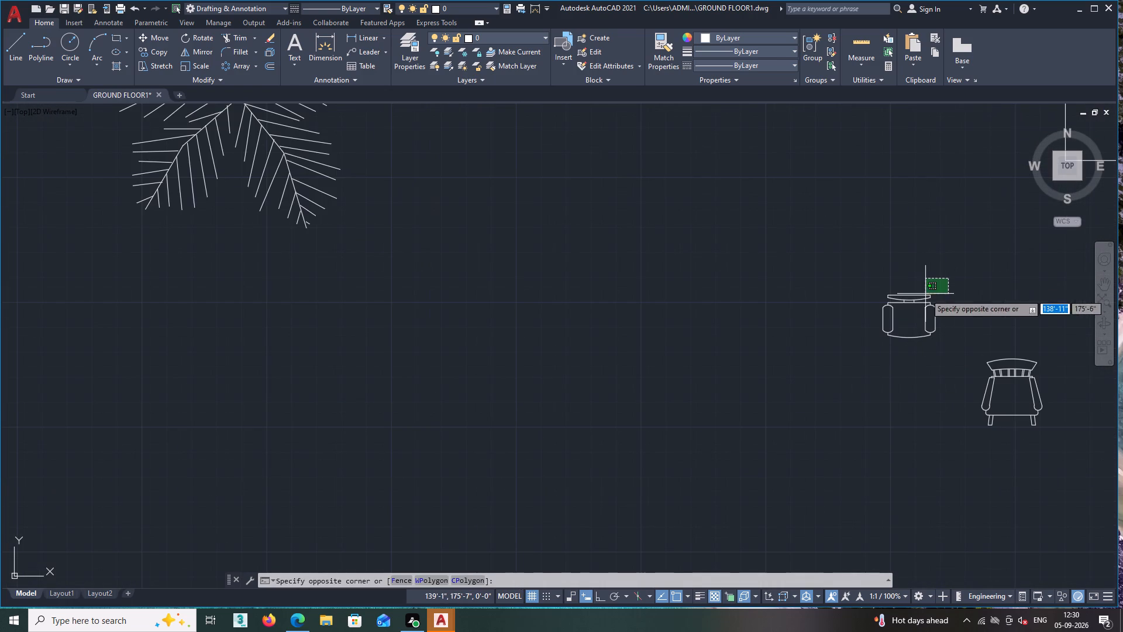
pyautogui.click(824, 386)
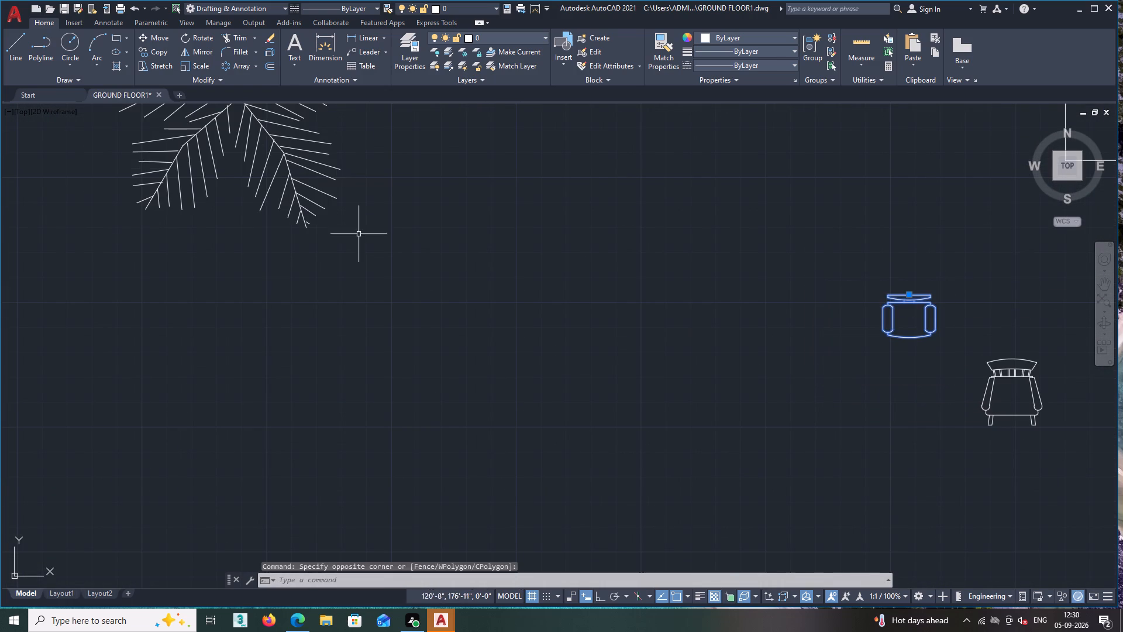
pyautogui.click(146, 52)
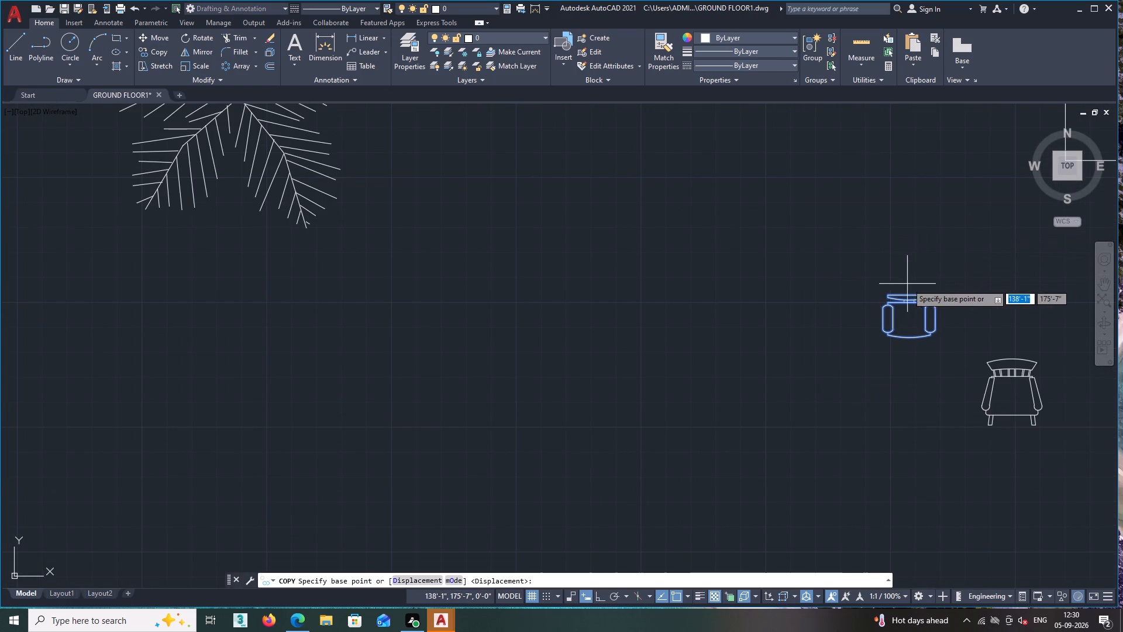
pyautogui.click(887, 294)
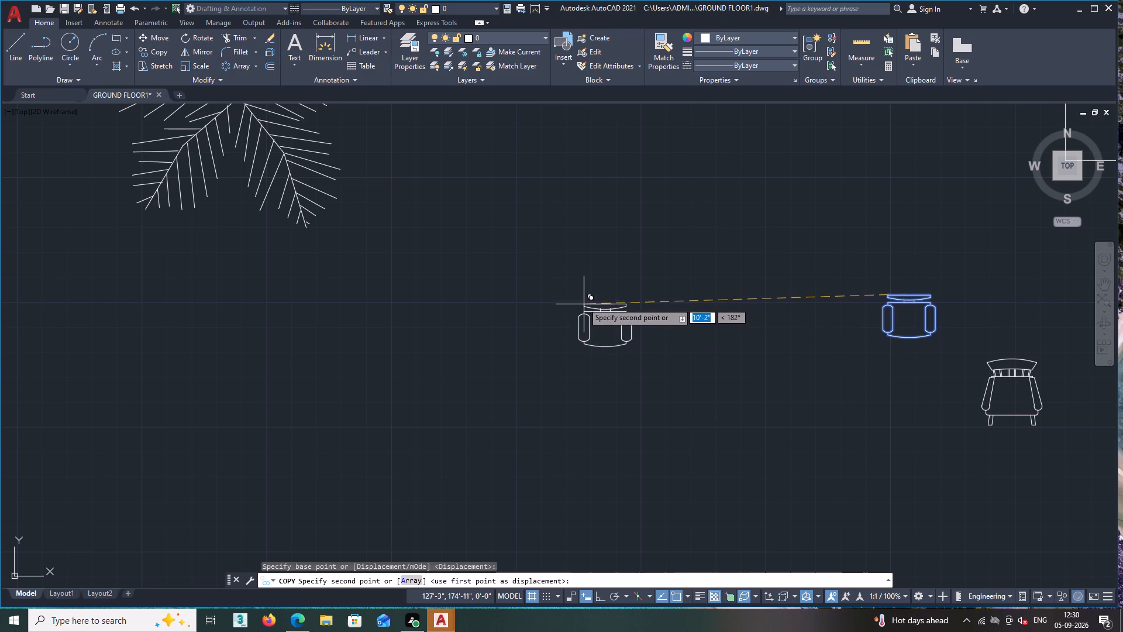
pyautogui.click(581, 295)
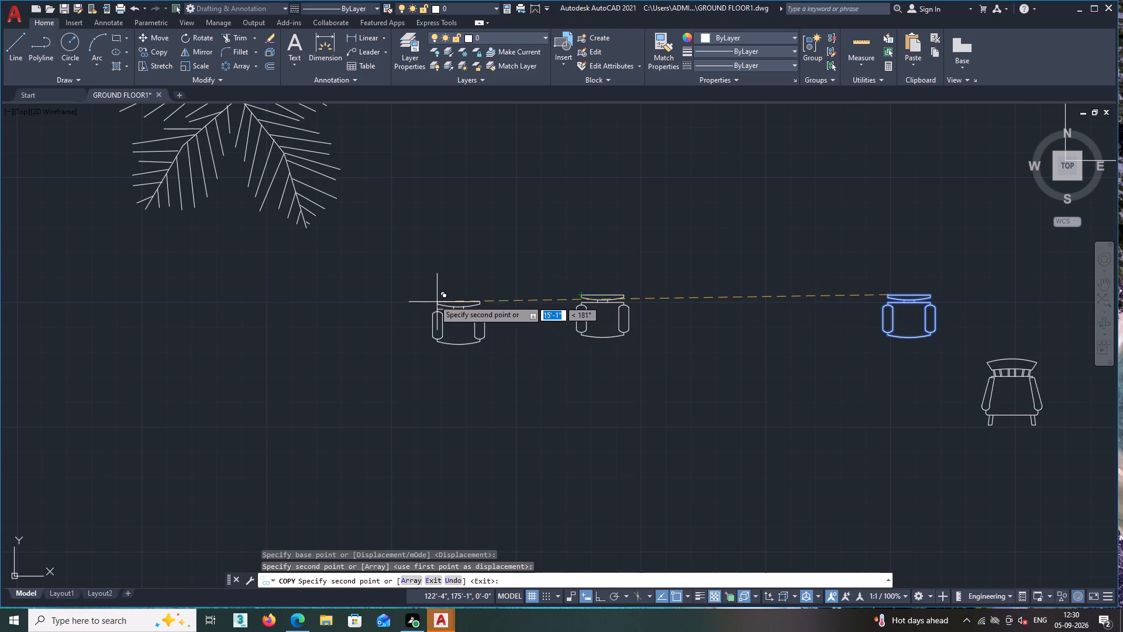
pyautogui.click(432, 296)
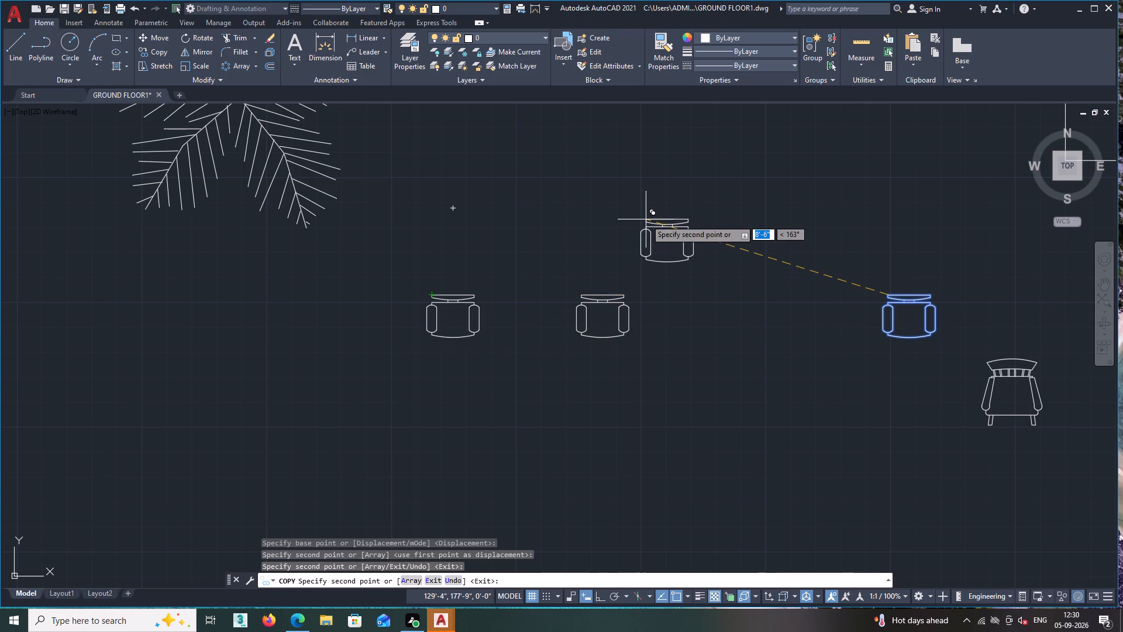
pyautogui.press('Escape')
# Rotate the armchair copy nearer the original 270° about the midpoint of its backrest.
pyautogui.scroll(1, 578, 366)
pyautogui.moveTo(564, 364); pyautogui.dragTo(565, 364, button='middle')
pyautogui.scroll(-1, 564, 364)
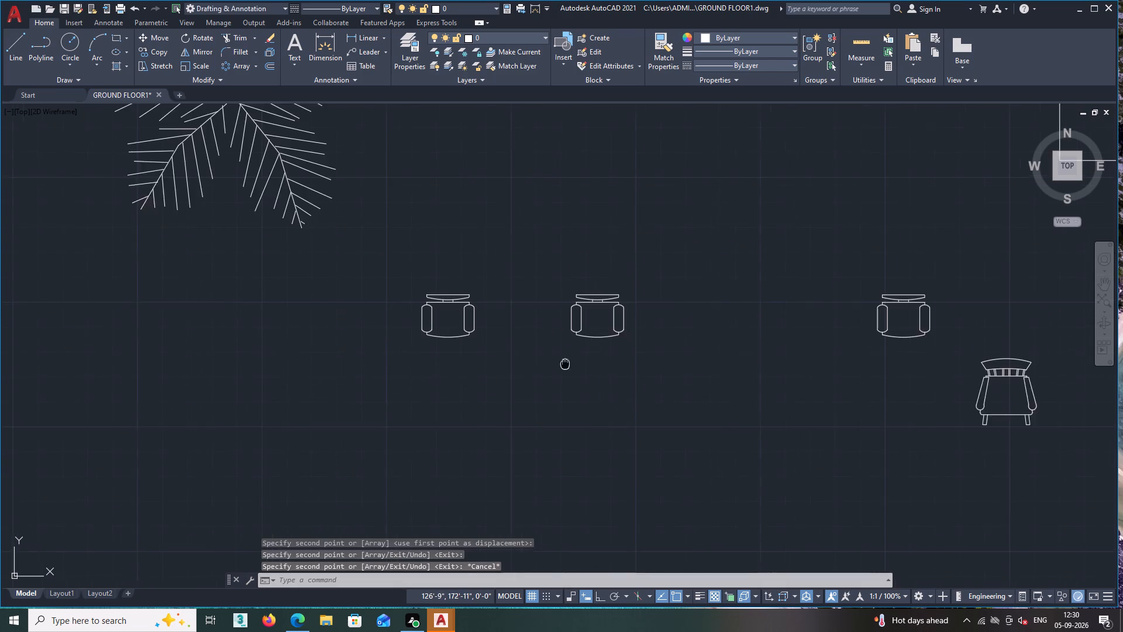
pyautogui.moveTo(565, 364); pyautogui.dragTo(598, 354, button='middle')
pyautogui.scroll(-2, 598, 354)
pyautogui.click(652, 313)
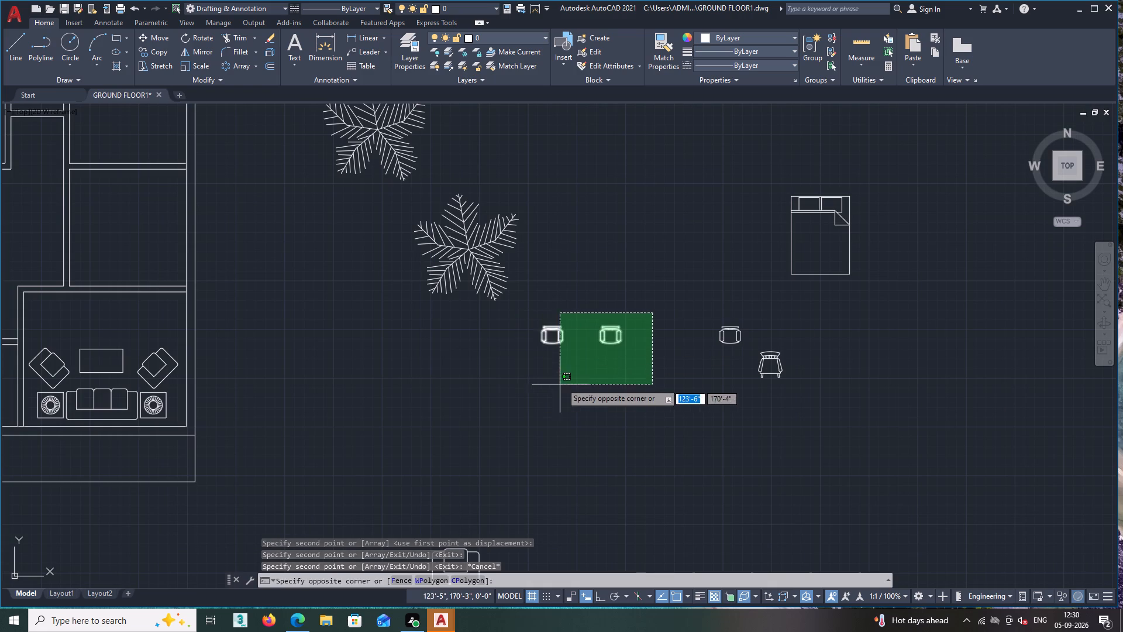
pyautogui.click(600, 376)
pyautogui.click(197, 34)
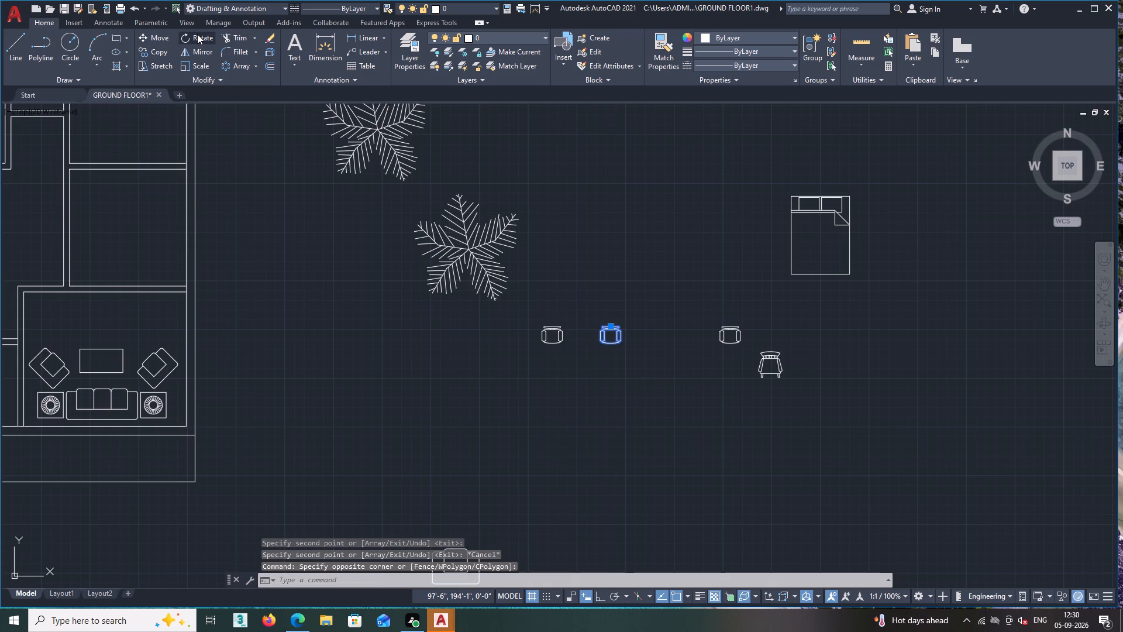
pyautogui.scroll(1, 612, 351)
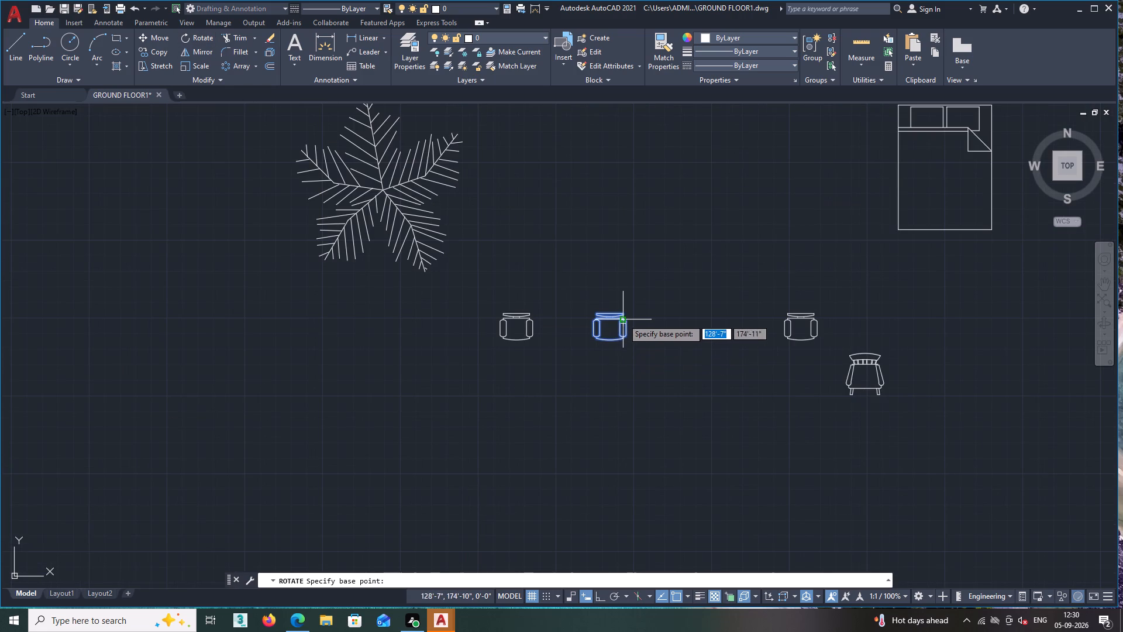
pyautogui.scroll(2, 598, 317)
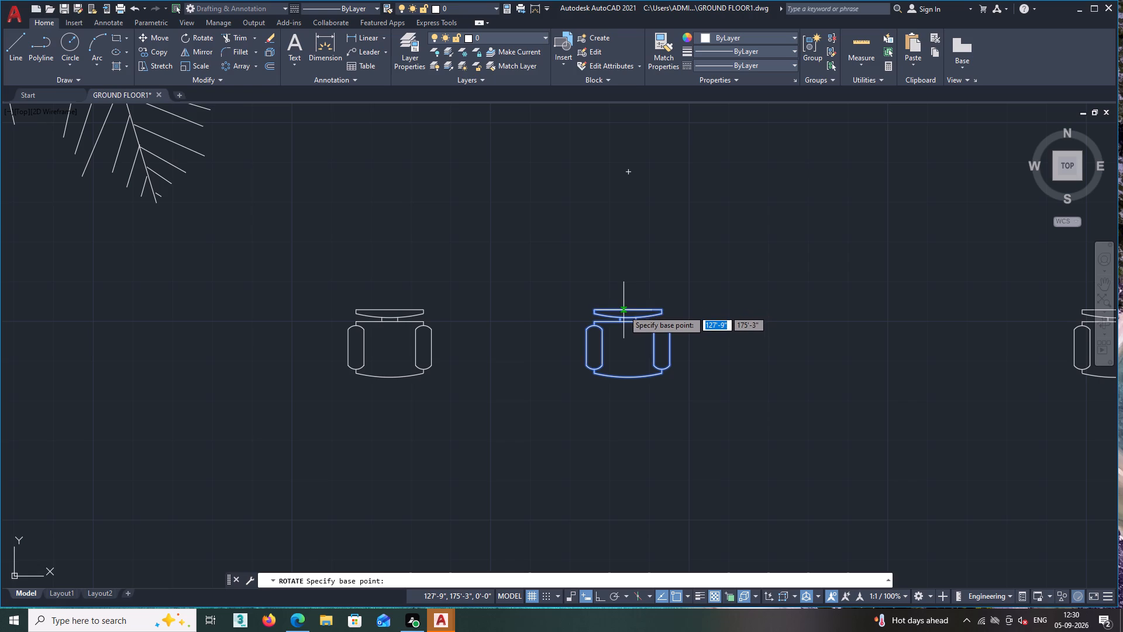
pyautogui.click(626, 310)
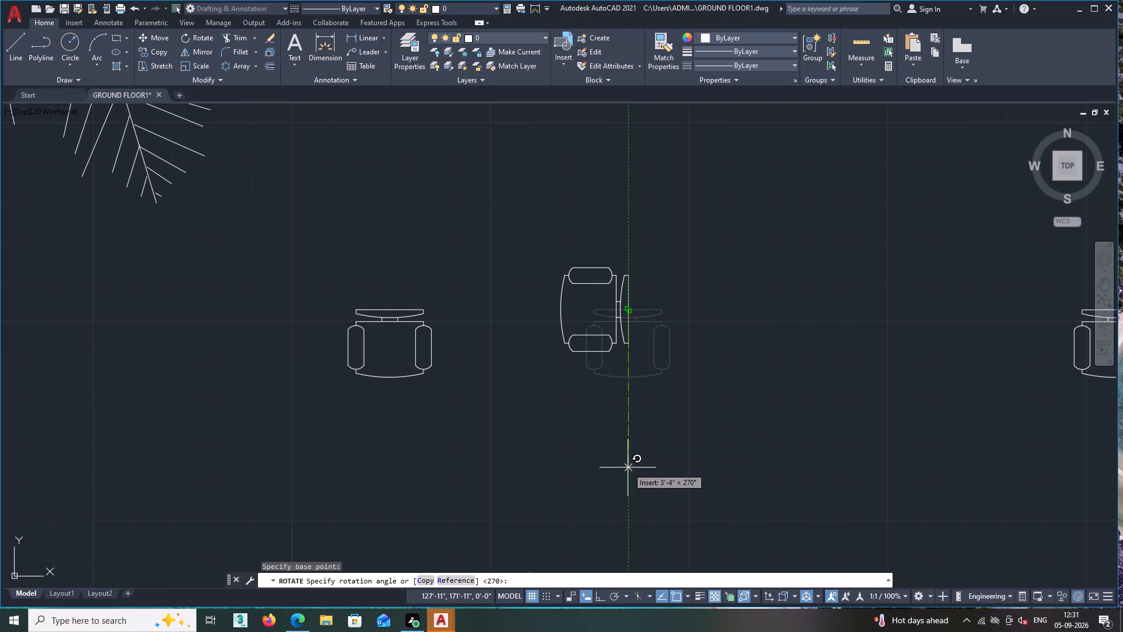
pyautogui.click(628, 468)
# Rotate the armchair copy nearest the floor plan 90° about its backrest midpoint, with Ortho on.
pyautogui.scroll(-1, 646, 459)
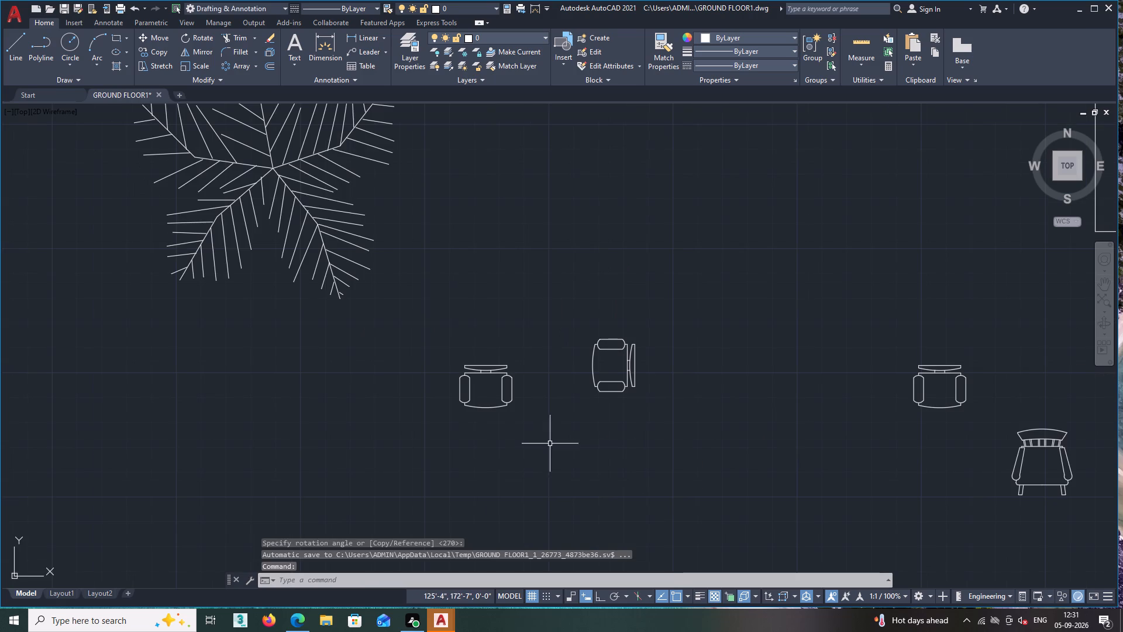
pyautogui.scroll(1, 482, 437)
pyautogui.scroll(-1, 482, 437)
pyautogui.moveTo(503, 437); pyautogui.dragTo(578, 404, button='middle')
pyautogui.scroll(-1, 578, 404)
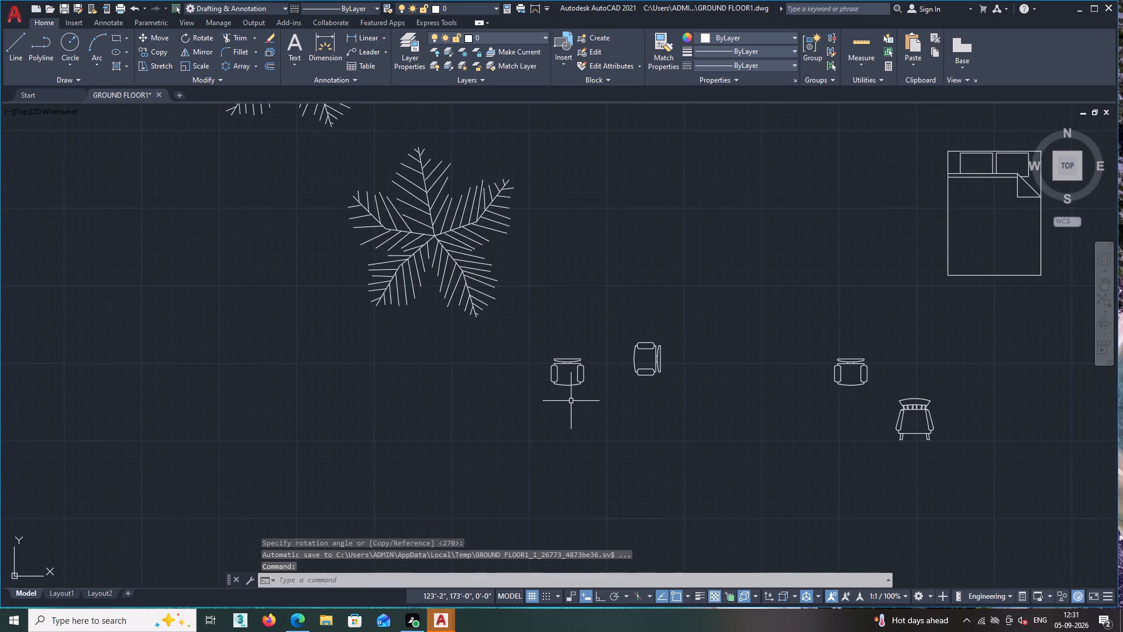
pyautogui.scroll(1, 533, 424)
pyautogui.click(648, 304)
pyautogui.click(490, 423)
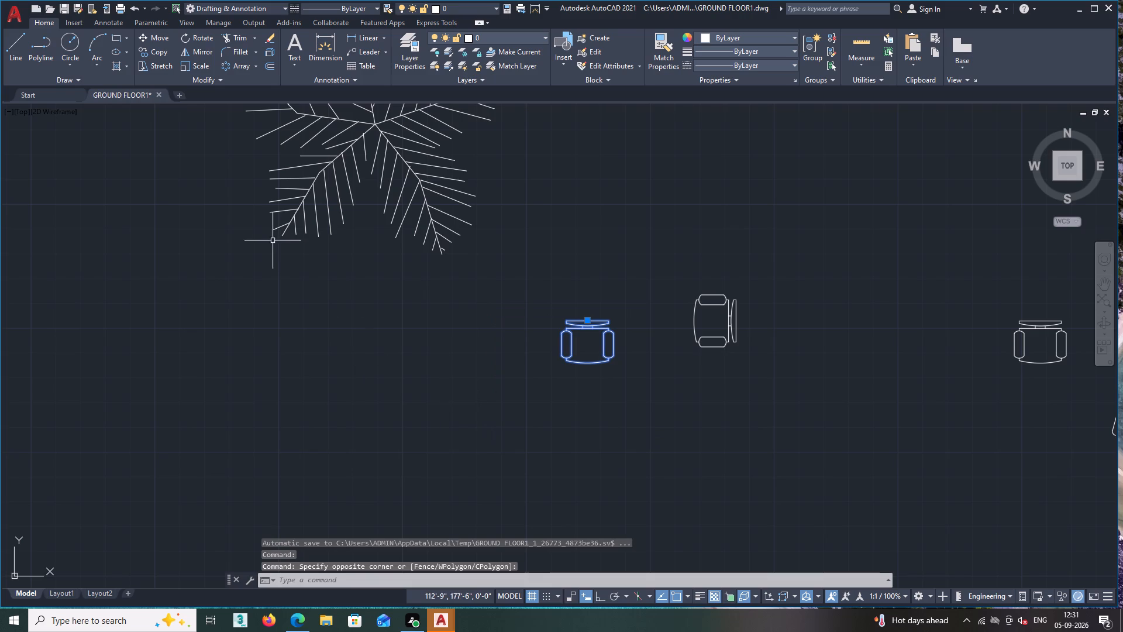
pyautogui.doubleClick(206, 34)
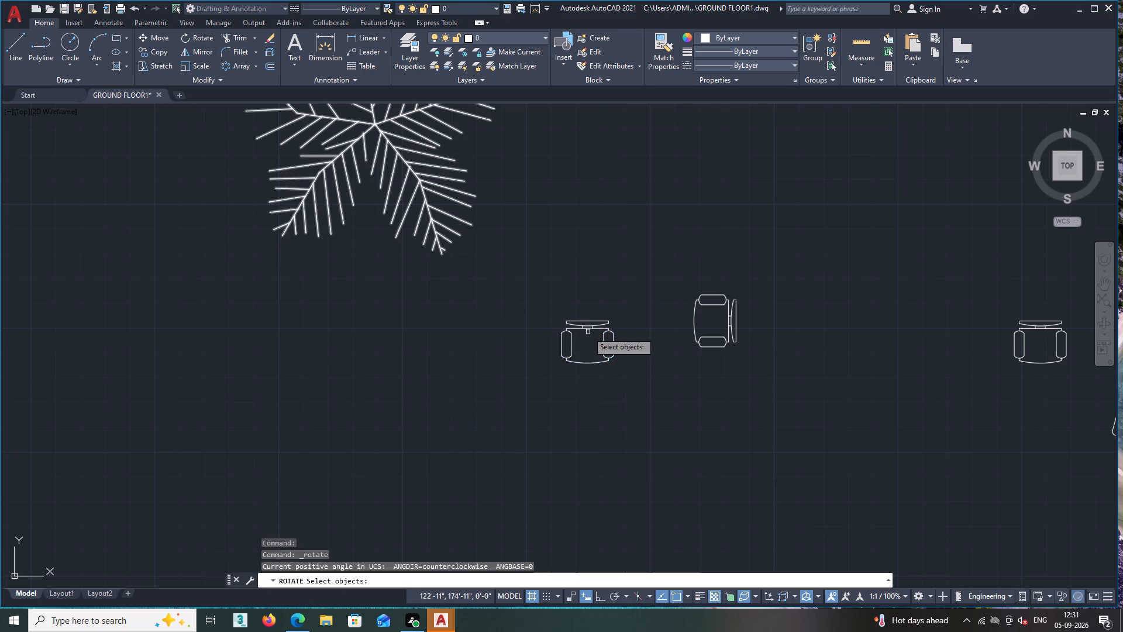
pyautogui.click(635, 284)
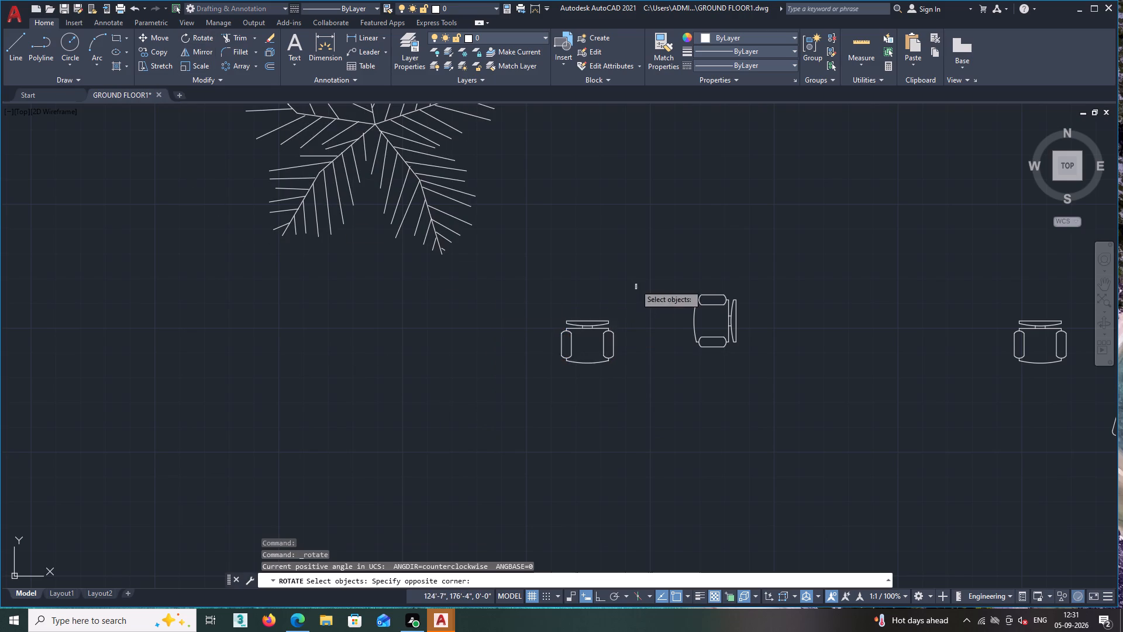
pyautogui.click(552, 386)
pyautogui.rightClick(597, 290)
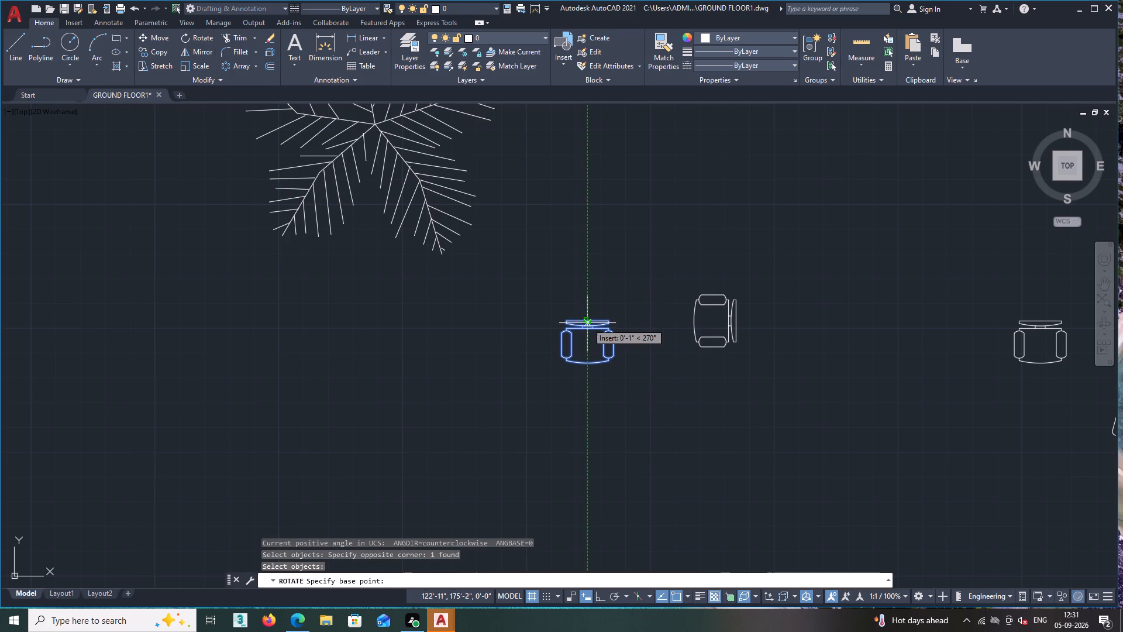
pyautogui.click(587, 323)
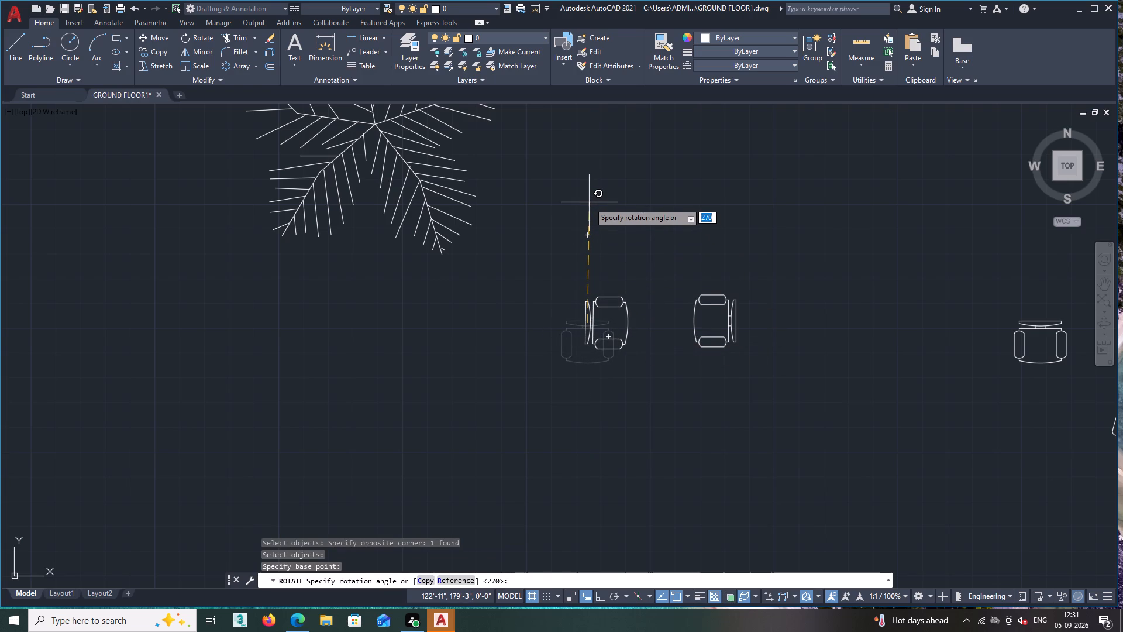
pyautogui.press('F8')
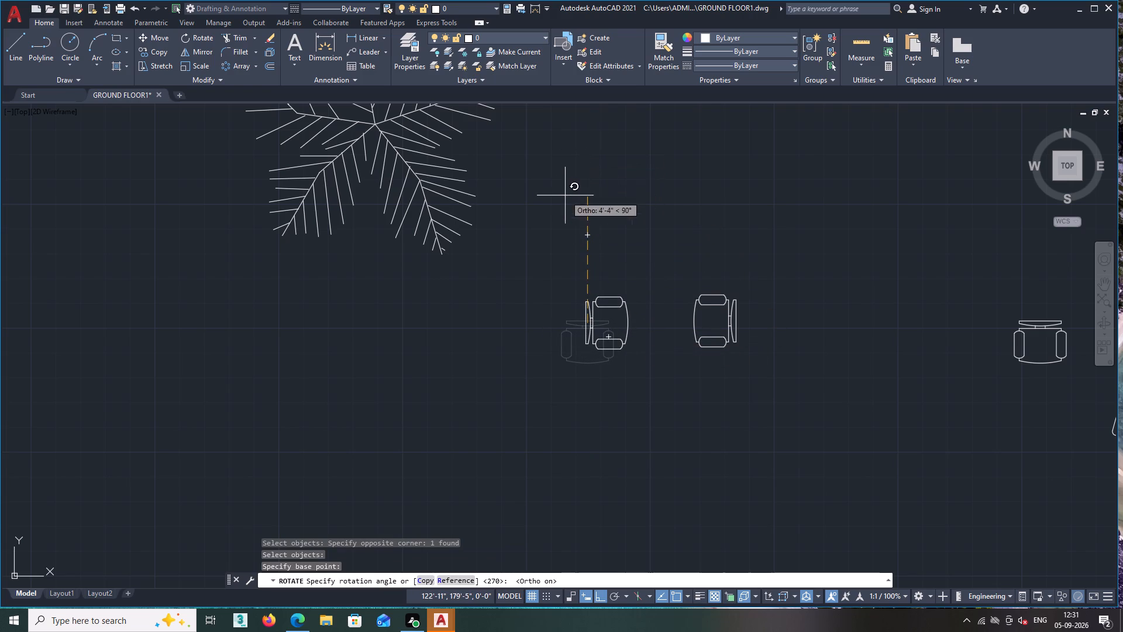
pyautogui.click(657, 167)
pyautogui.scroll(1, 649, 356)
pyautogui.scroll(-1, 649, 356)
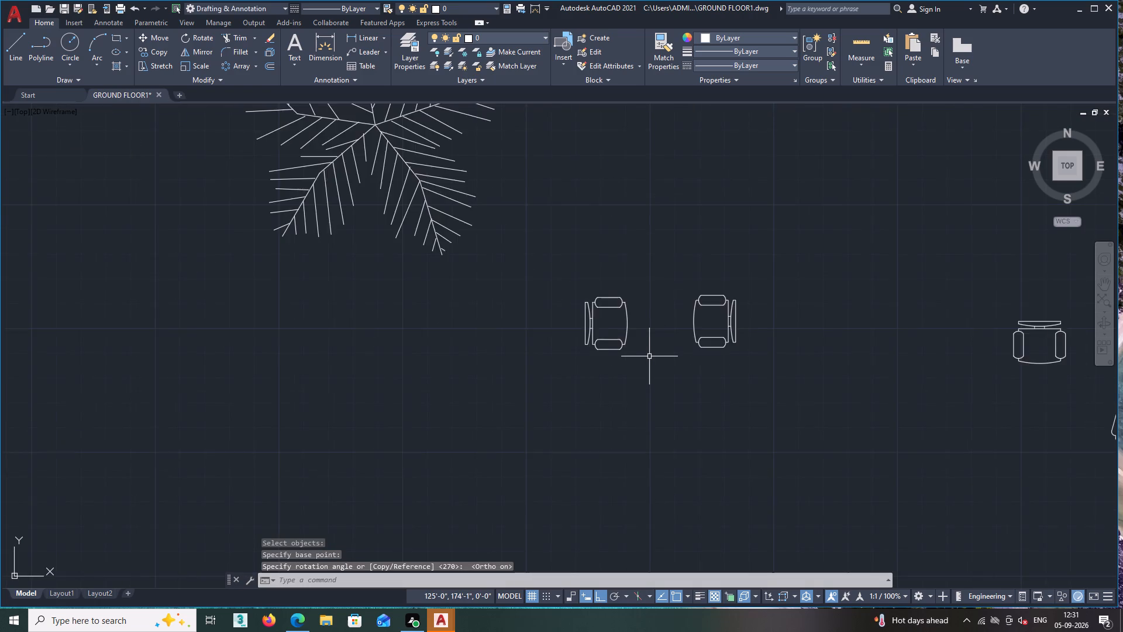
pyautogui.scroll(-1, 649, 356)
pyautogui.press('Escape')
# Move the 90°-rotated armchair by its backrest's upper corner to beside the central room table's right edge, near the table's top, with Ortho off.
pyautogui.scroll(-1, 602, 399)
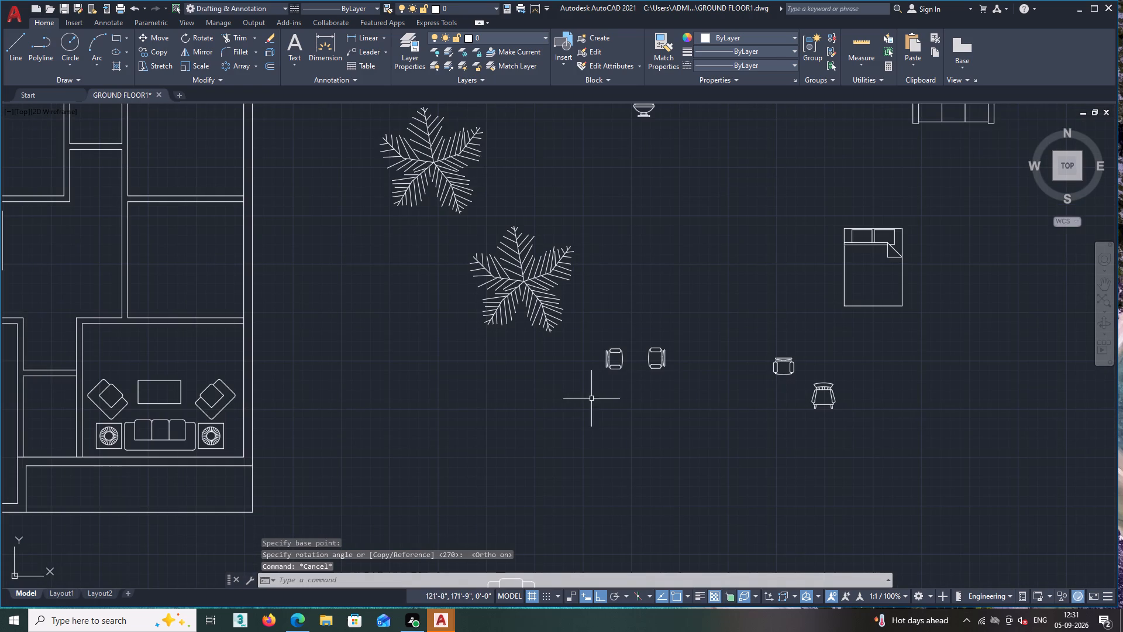
pyautogui.scroll(-1, 574, 402)
pyautogui.moveTo(574, 402); pyautogui.dragTo(636, 373, button='middle')
pyautogui.scroll(1, 643, 370)
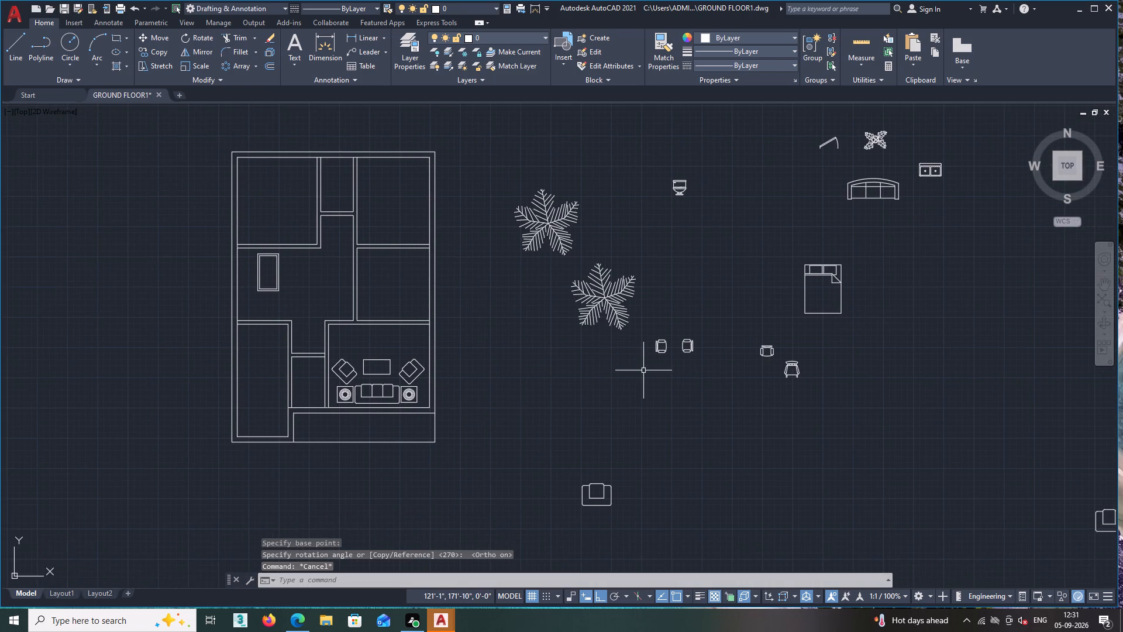
pyautogui.moveTo(686, 276); pyautogui.dragTo(687, 284)
pyautogui.click(625, 387)
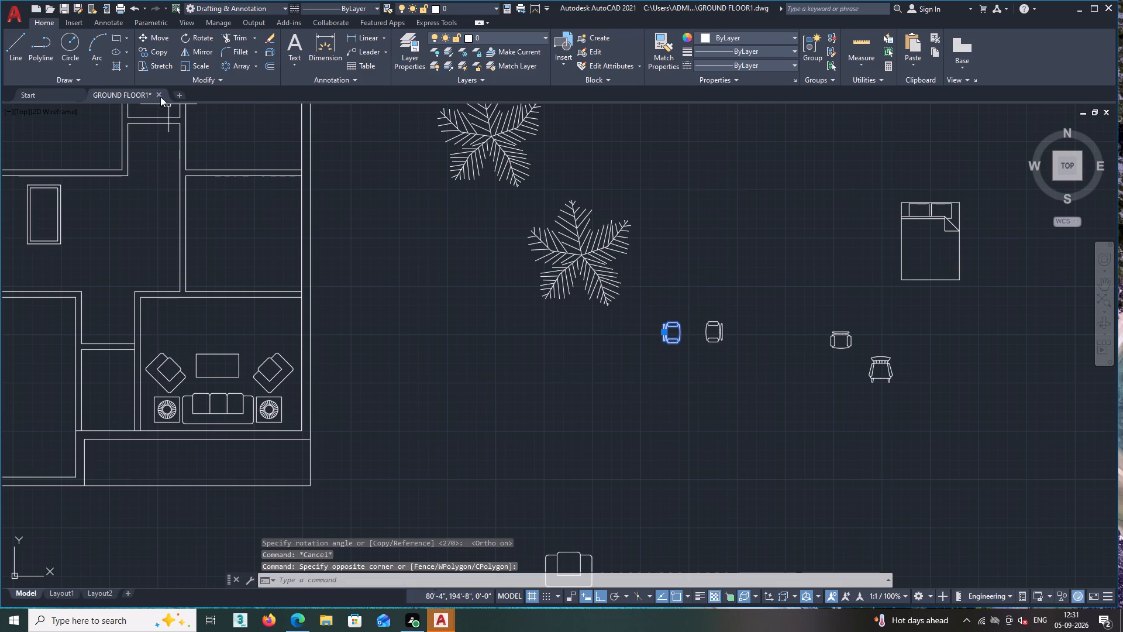
pyautogui.click(147, 38)
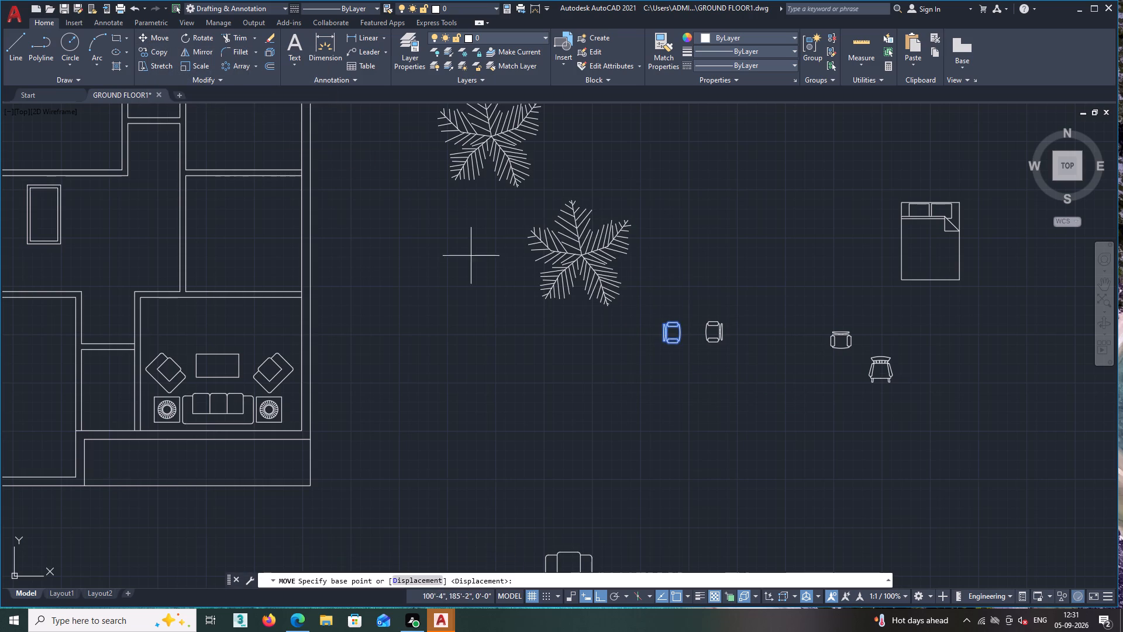
pyautogui.scroll(4, 665, 352)
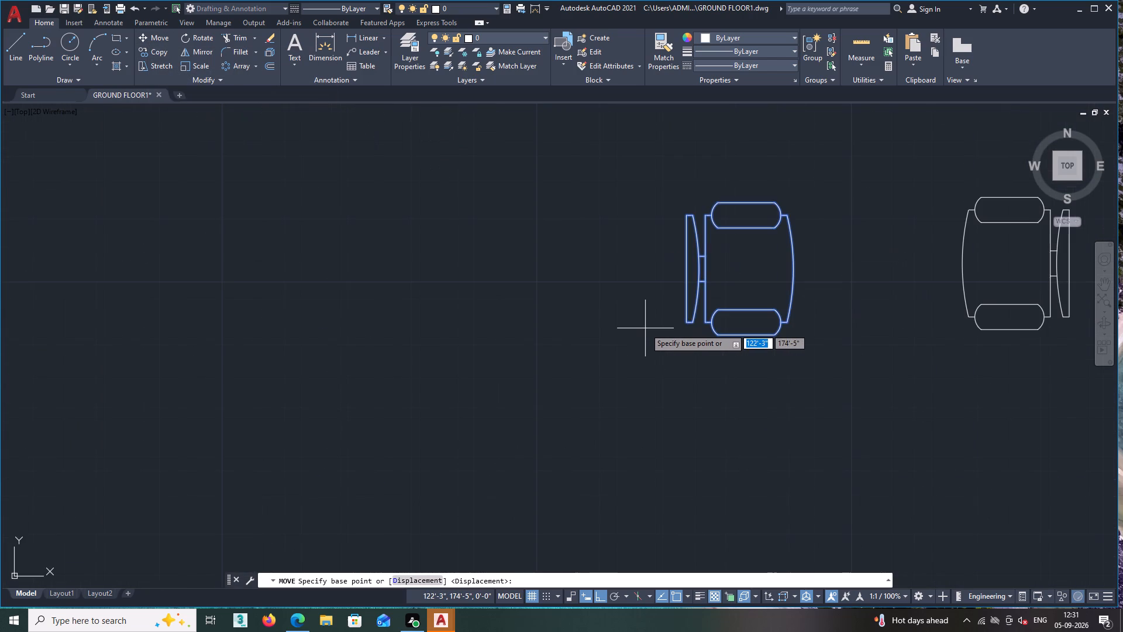
pyautogui.scroll(2, 693, 208)
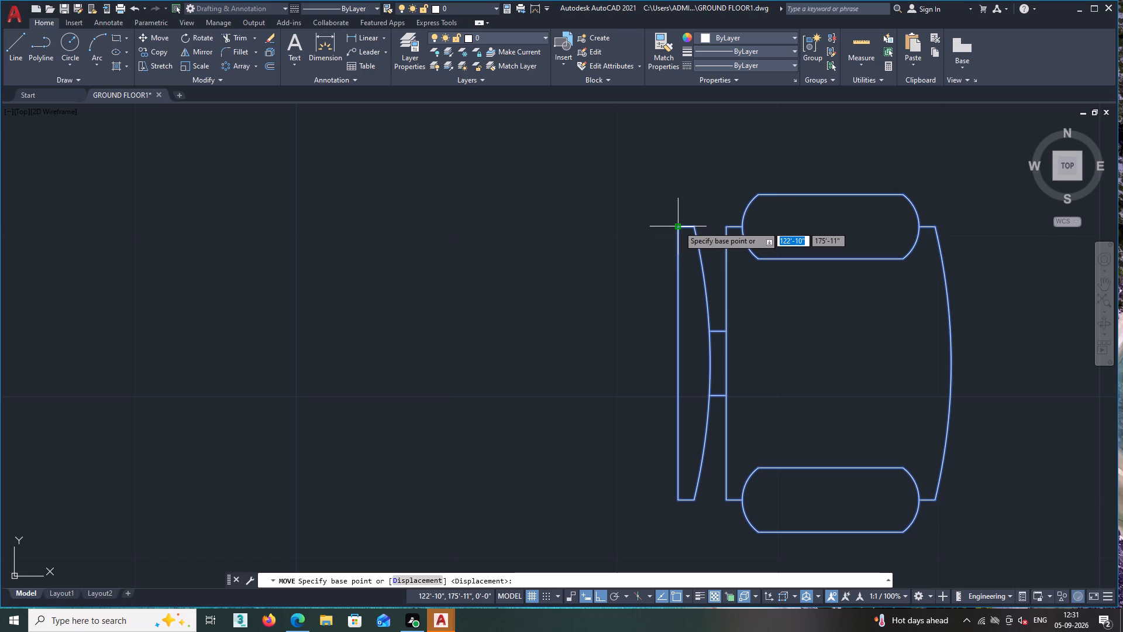
pyautogui.click(677, 225)
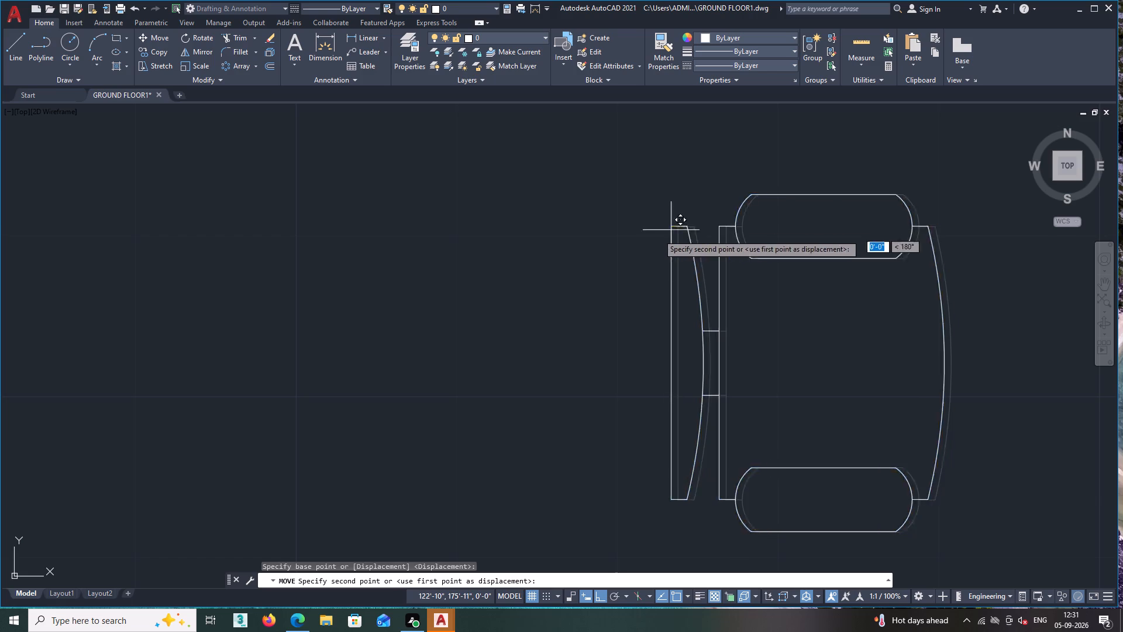
pyautogui.scroll(-3, 528, 248)
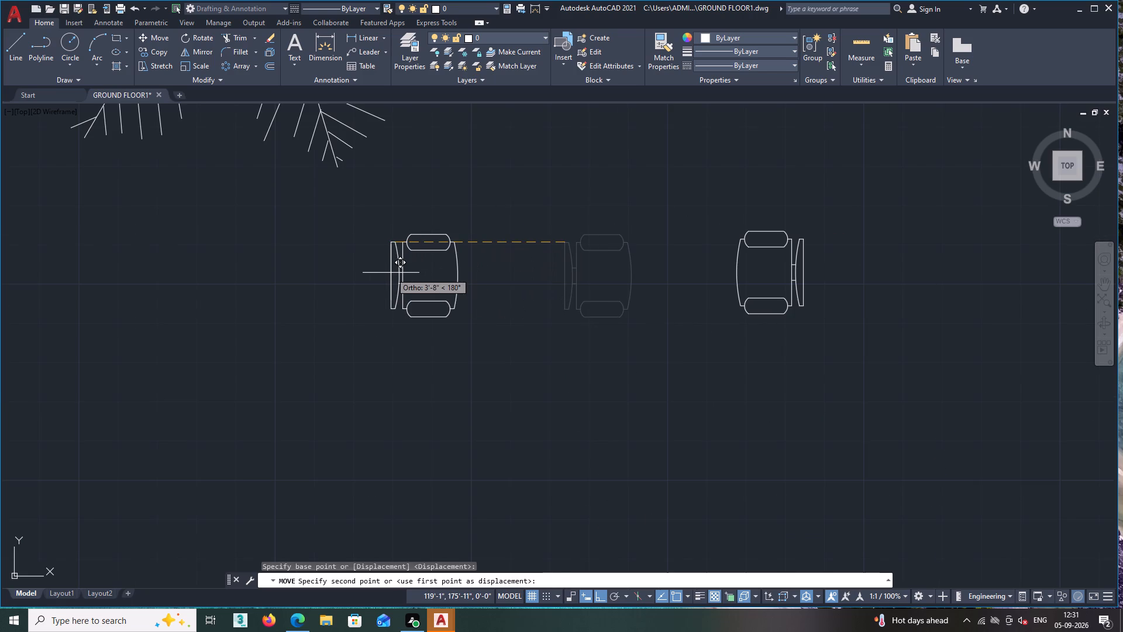
pyautogui.press('F8')
pyautogui.scroll(-4, 390, 273)
pyautogui.moveTo(339, 308); pyautogui.dragTo(622, 365, button='middle')
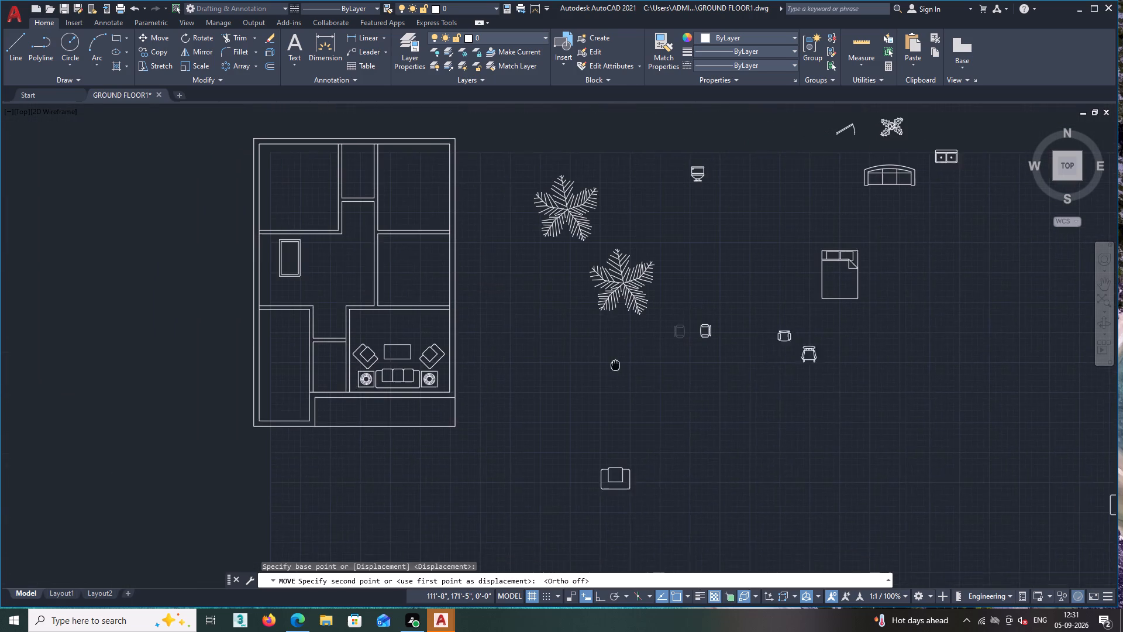
pyautogui.moveTo(622, 365); pyautogui.dragTo(623, 365, button='middle')
pyautogui.scroll(4, 297, 252)
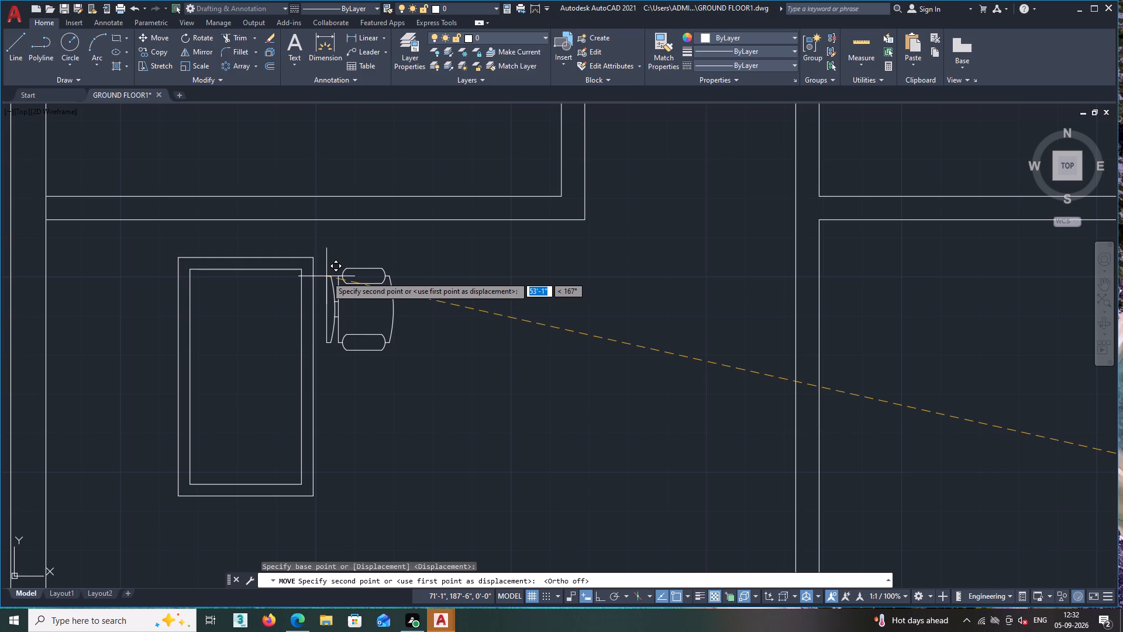
pyautogui.doubleClick(326, 276)
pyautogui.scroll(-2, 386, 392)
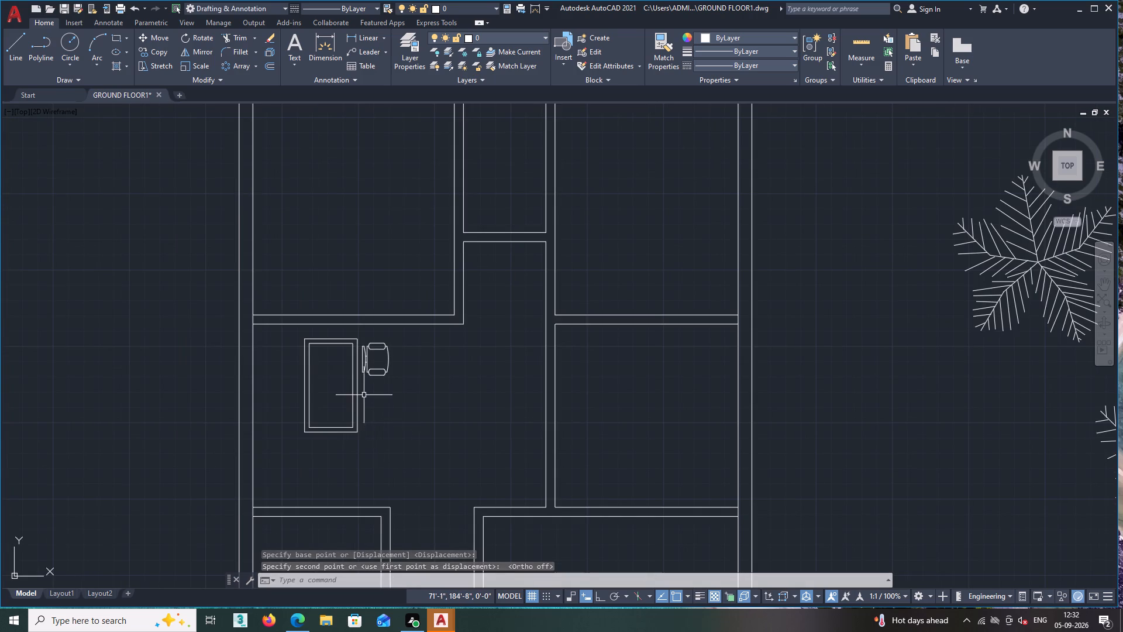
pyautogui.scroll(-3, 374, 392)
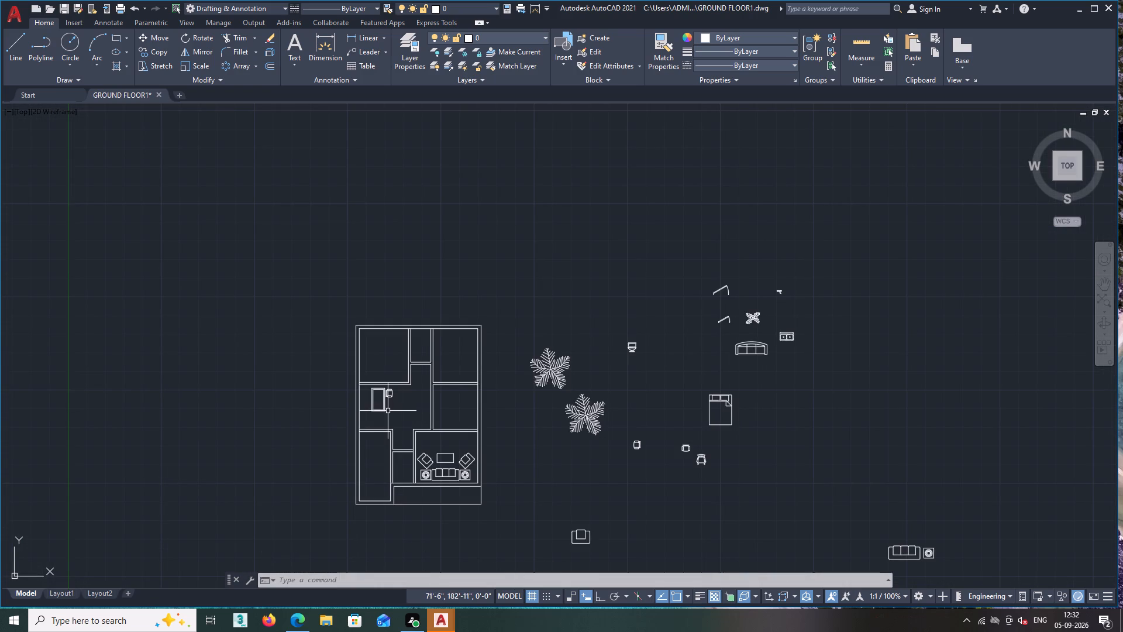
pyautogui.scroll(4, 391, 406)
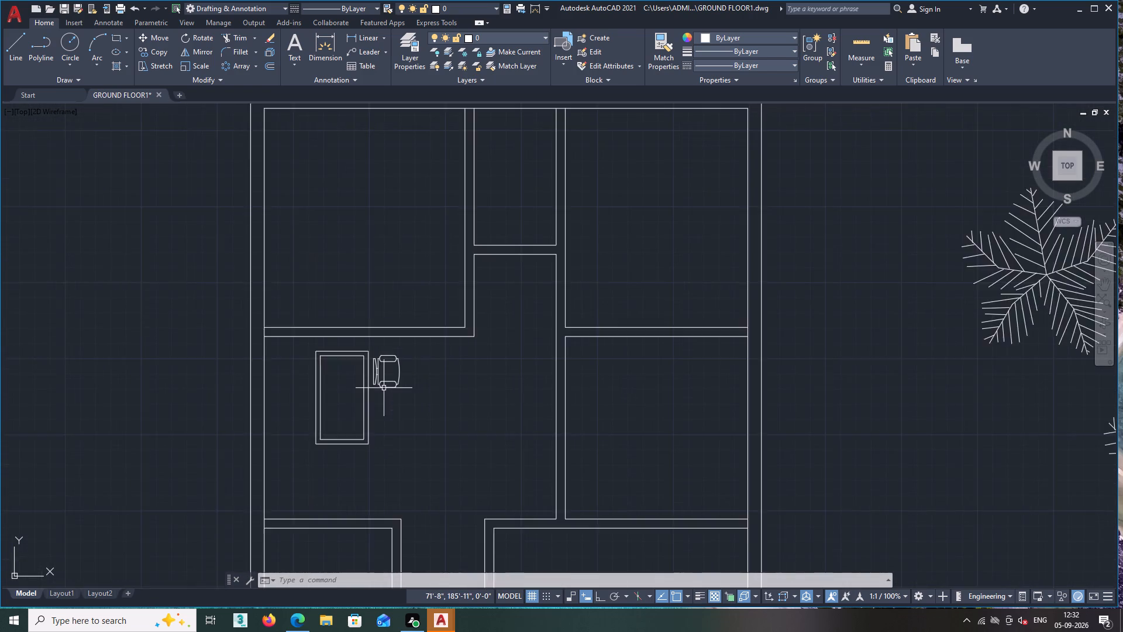
# Scale the armchair beside the central room table up to about 1.5 times its size, based at its backrest's upper corner.
pyautogui.scroll(2, 384, 388)
pyautogui.click(457, 263)
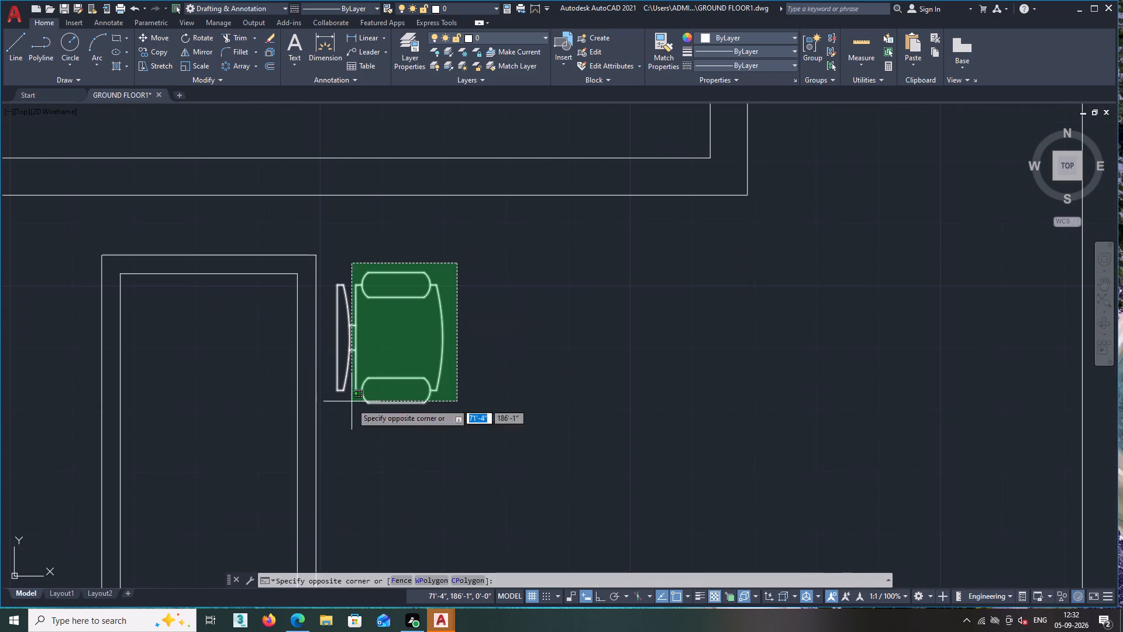
pyautogui.click(348, 431)
pyautogui.press('s')
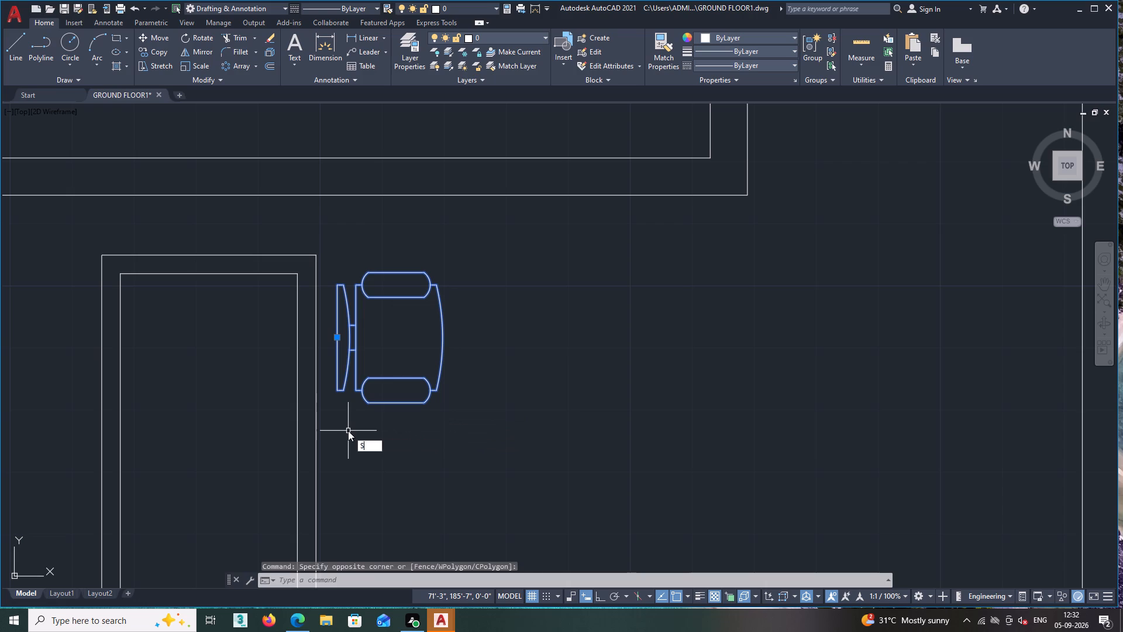
pyautogui.write('CZ')
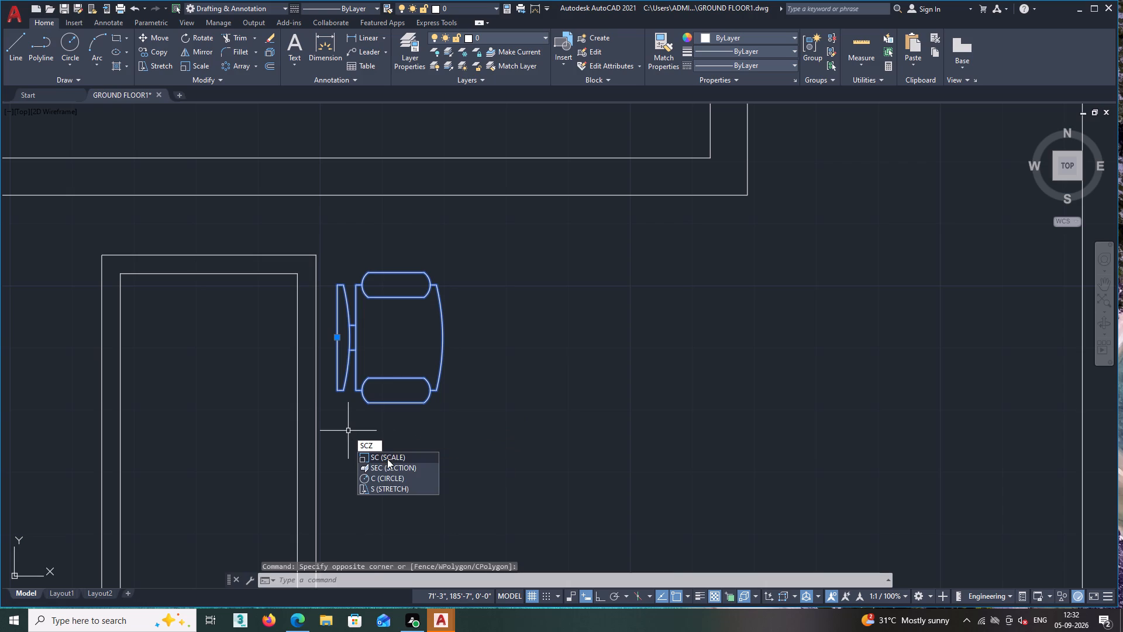
pyautogui.click(387, 459)
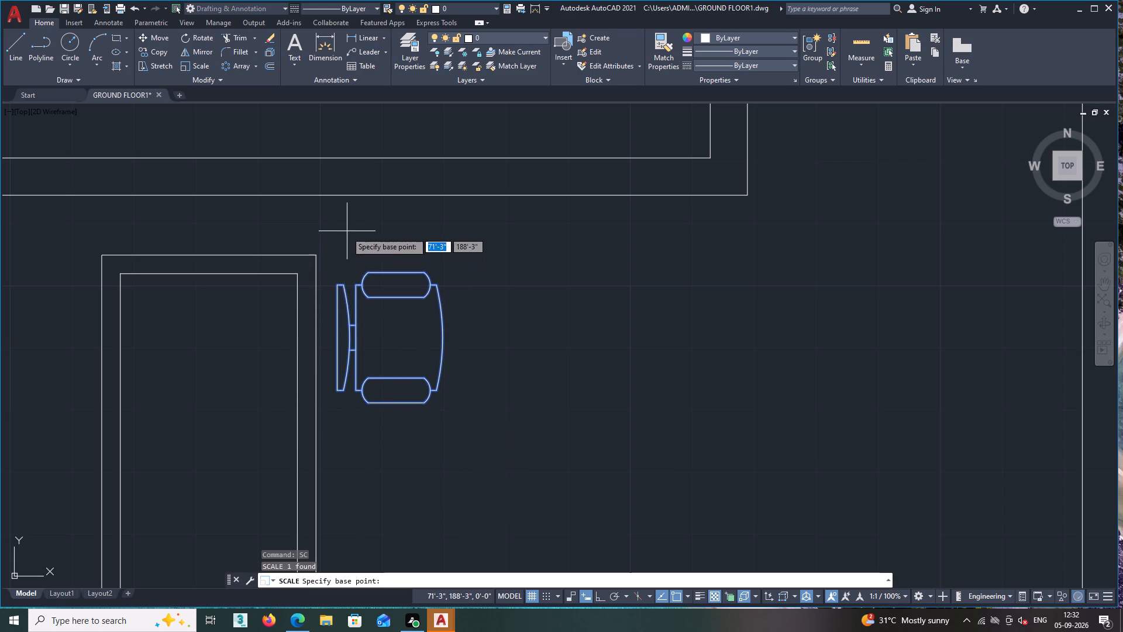
pyautogui.click(336, 284)
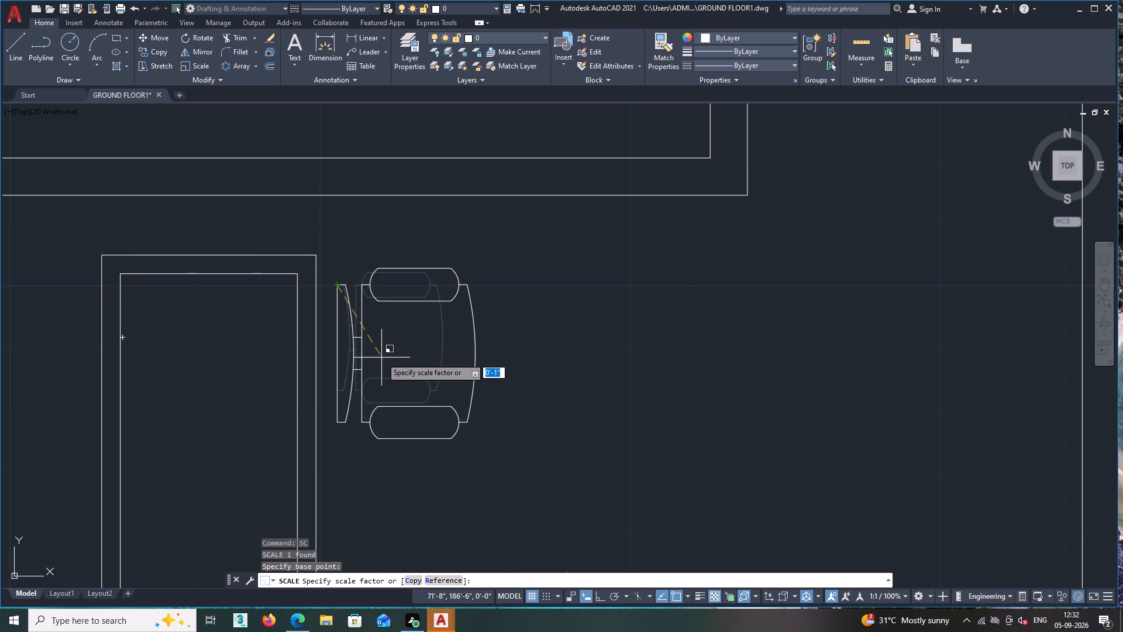
pyautogui.scroll(-2, 383, 358)
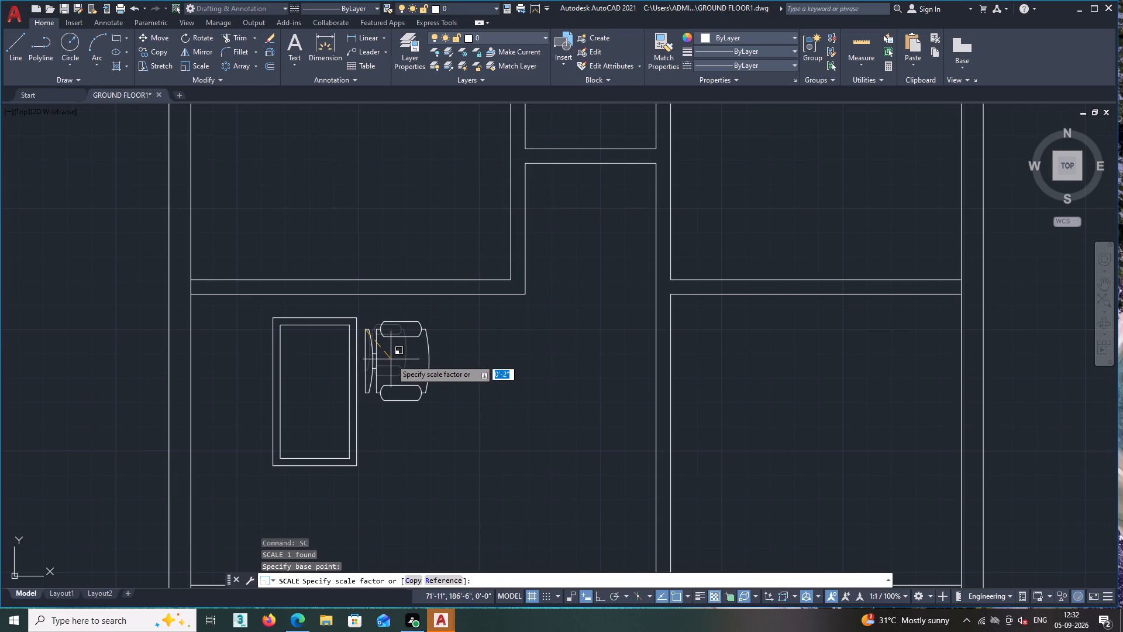
pyautogui.click(391, 357)
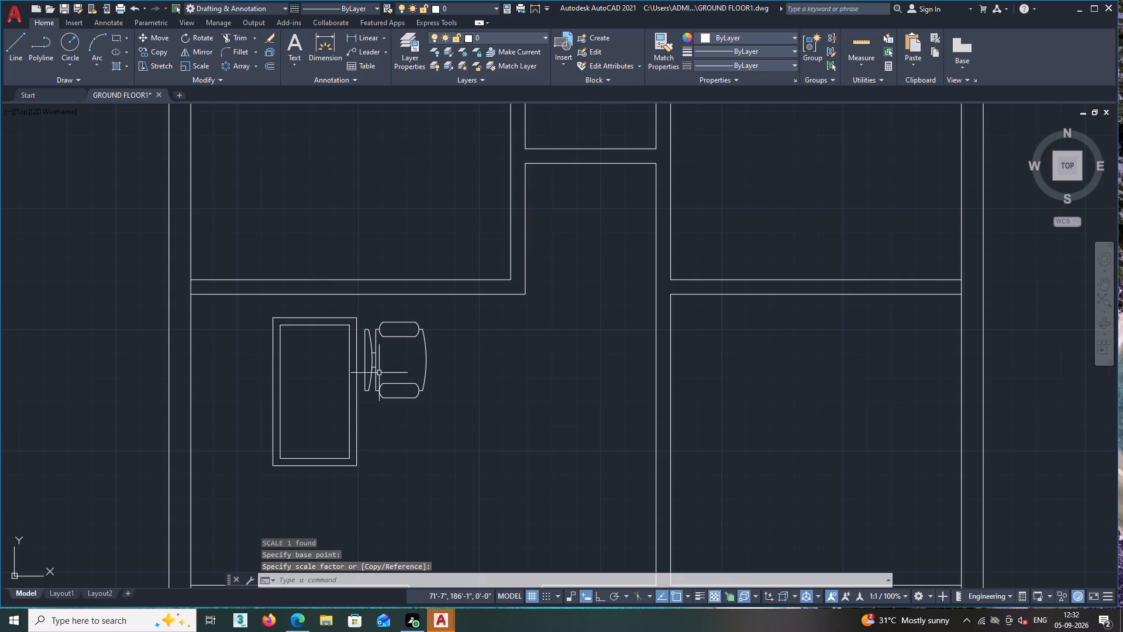
# Examine the enlarged armchair's size and position against the table and the room, undoing recent view changes.
pyautogui.scroll(-2, 392, 395)
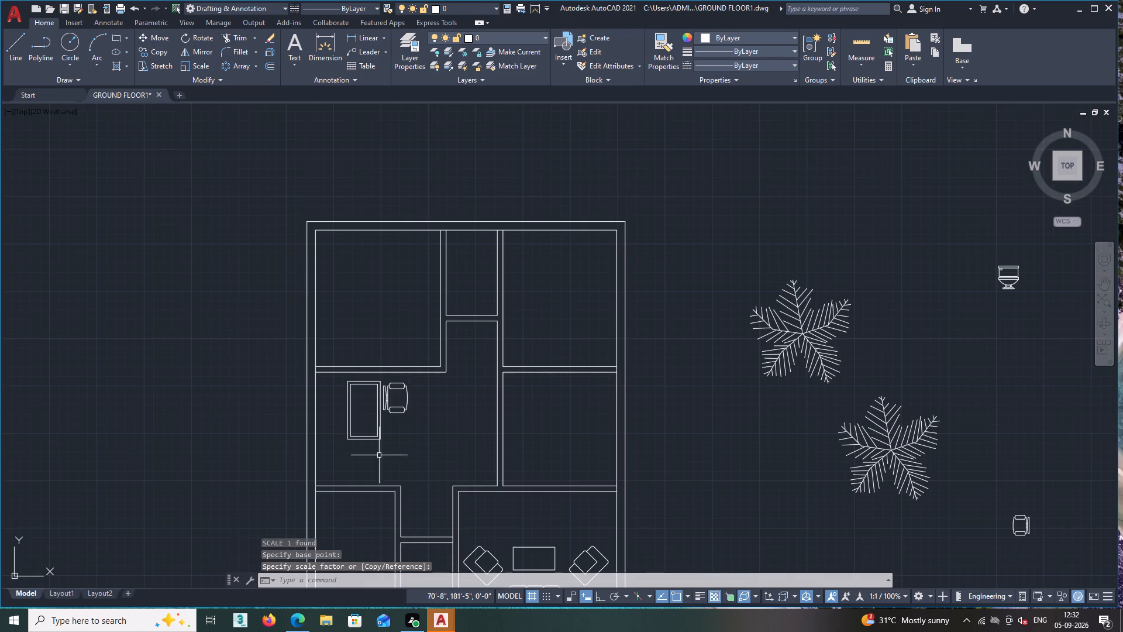
pyautogui.scroll(3, 391, 413)
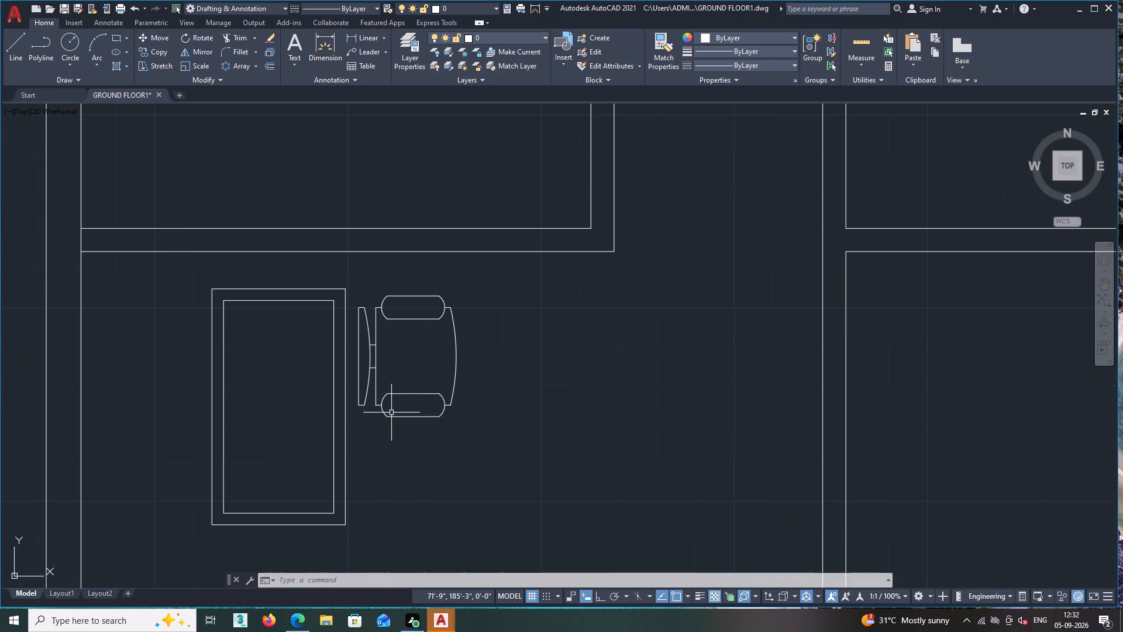
pyautogui.hotkey('ctrl', 'z')
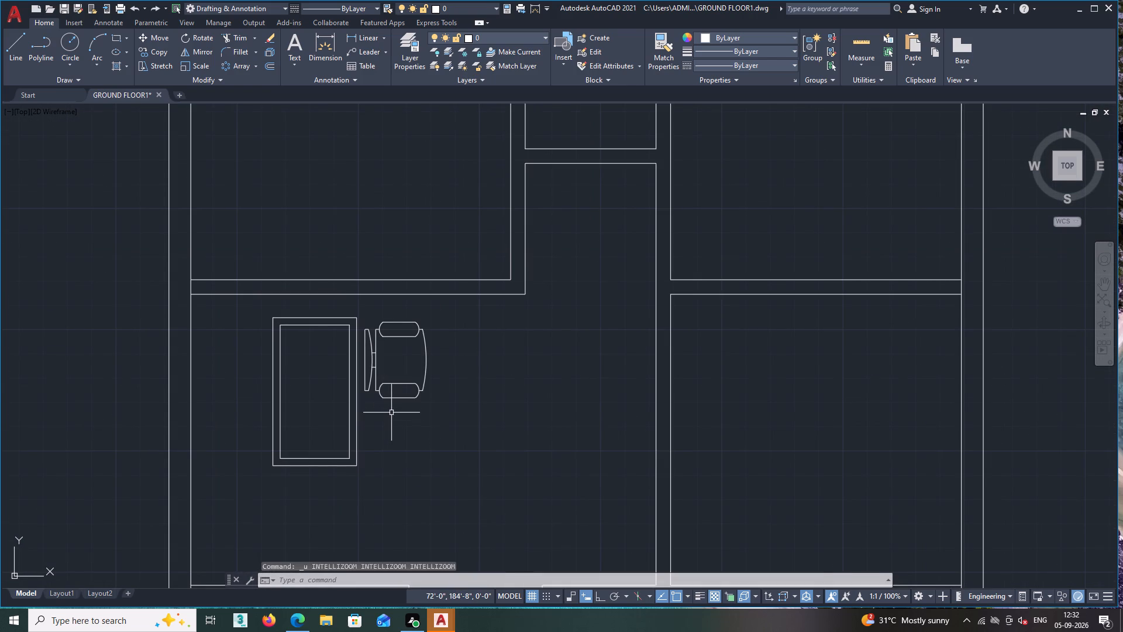
pyautogui.scroll(-1, 391, 413)
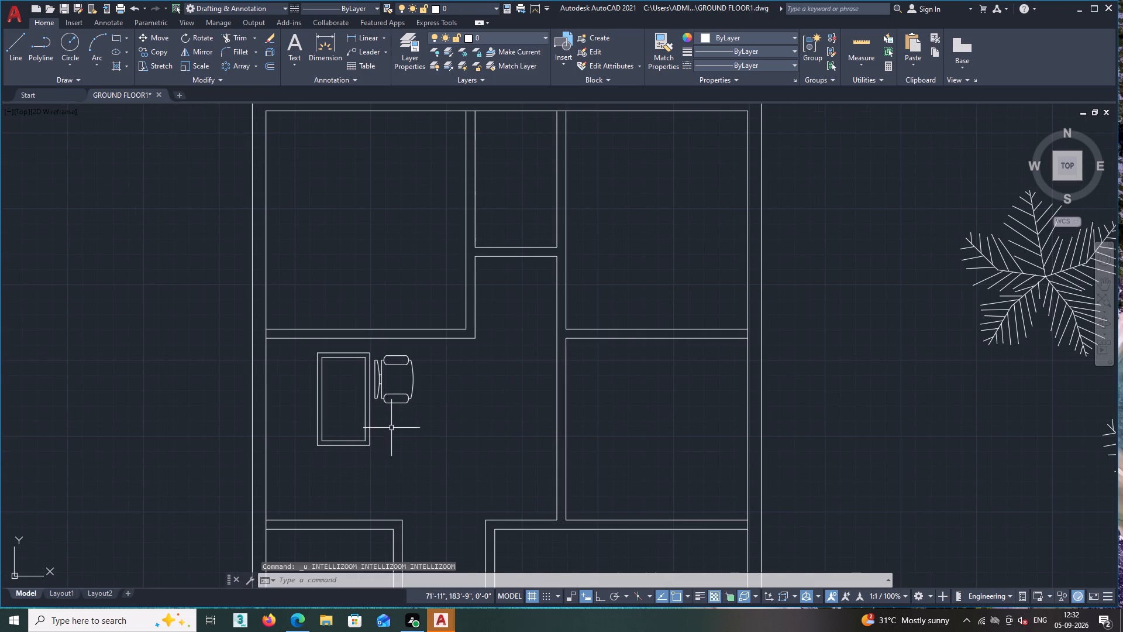
pyautogui.scroll(1, 383, 407)
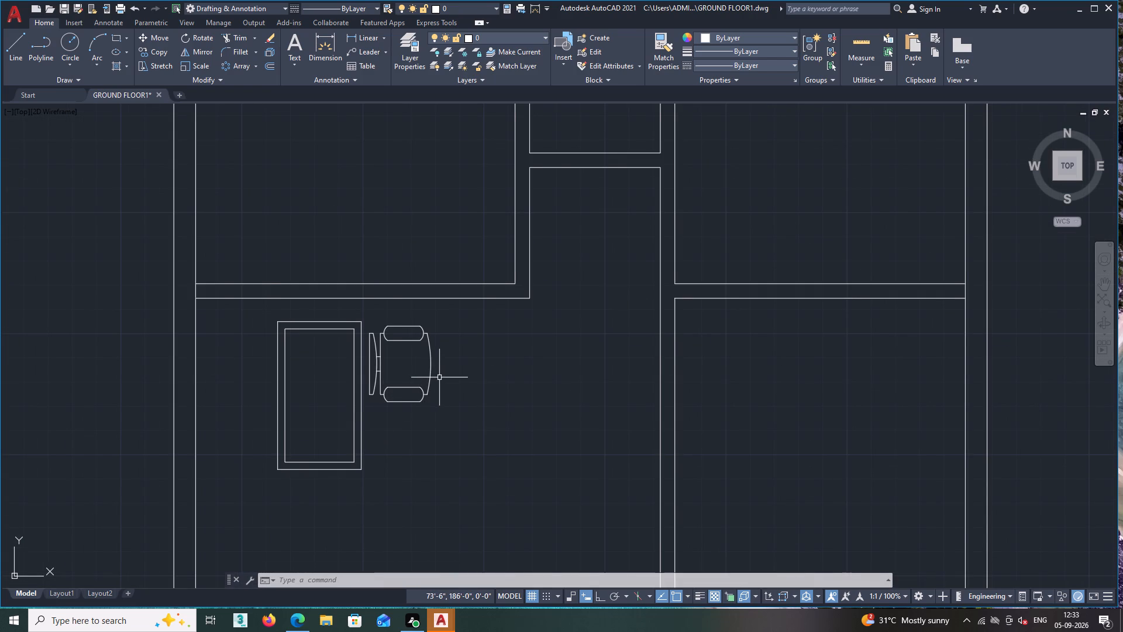
pyautogui.hotkey('ctrl', 'z')
pyautogui.scroll(-3, 439, 377)
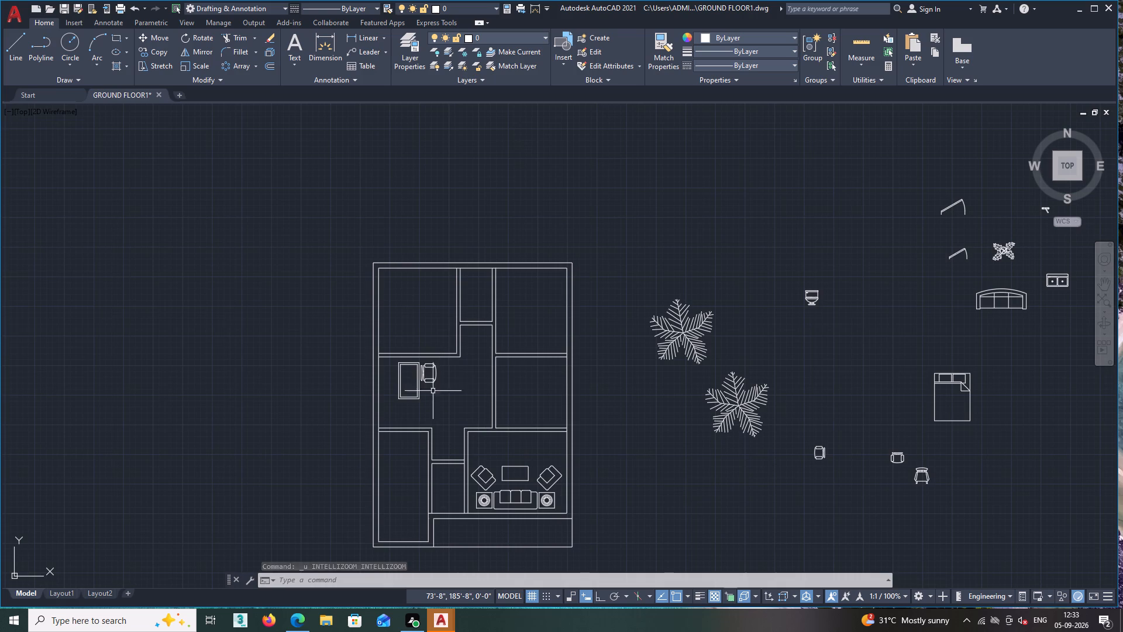
pyautogui.scroll(2, 426, 403)
pyautogui.hotkey('ctrl', 'z')
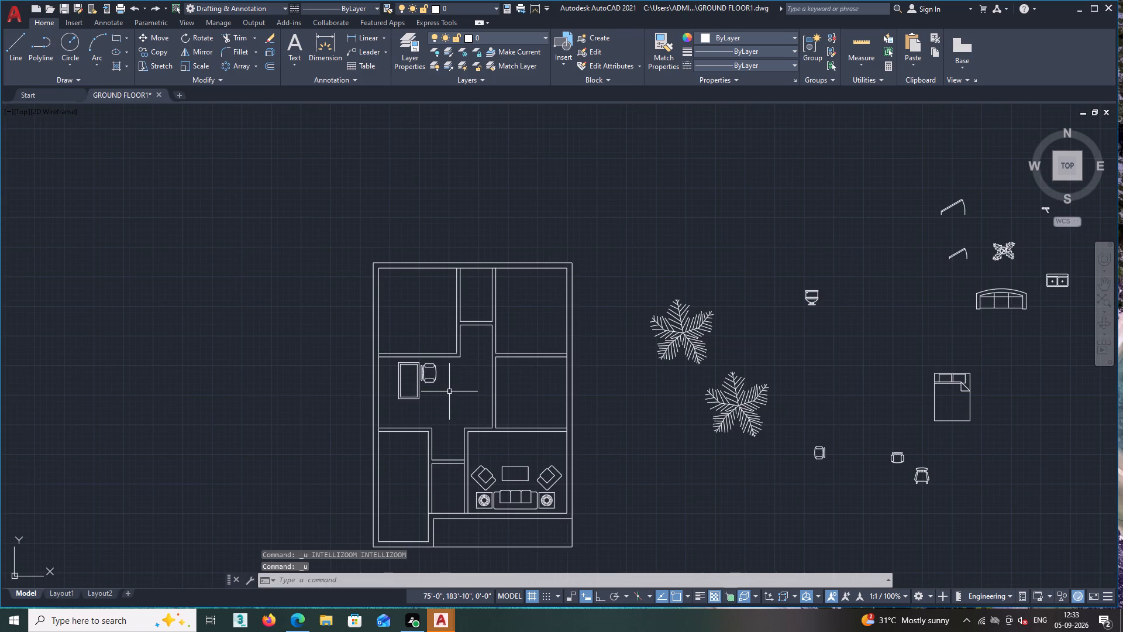
pyautogui.scroll(4, 431, 389)
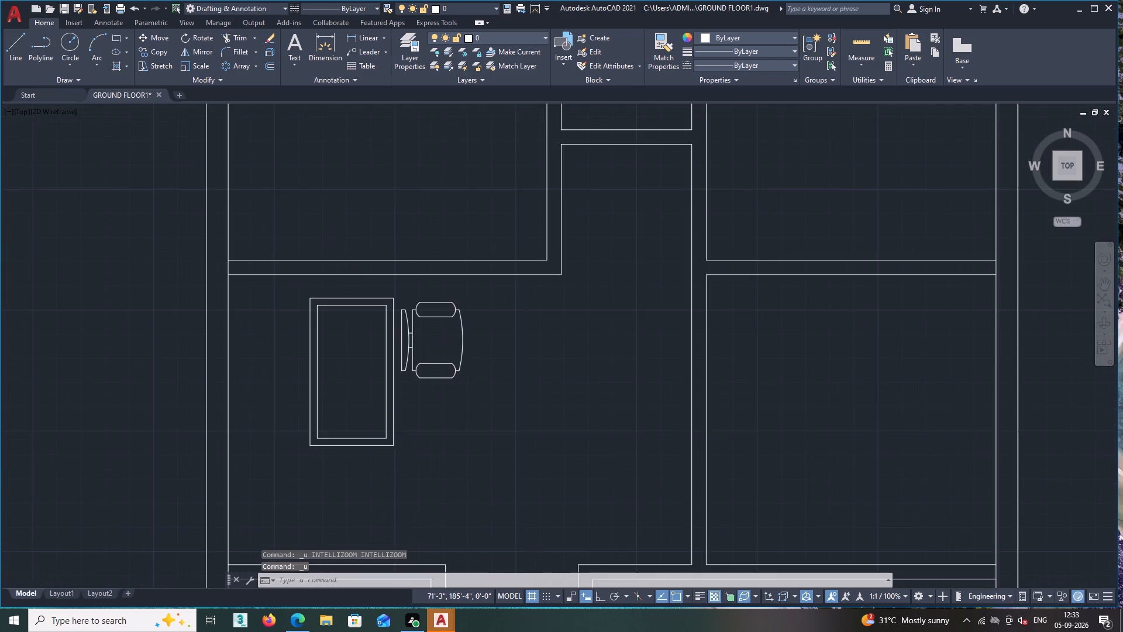
pyautogui.scroll(-2, 480, 390)
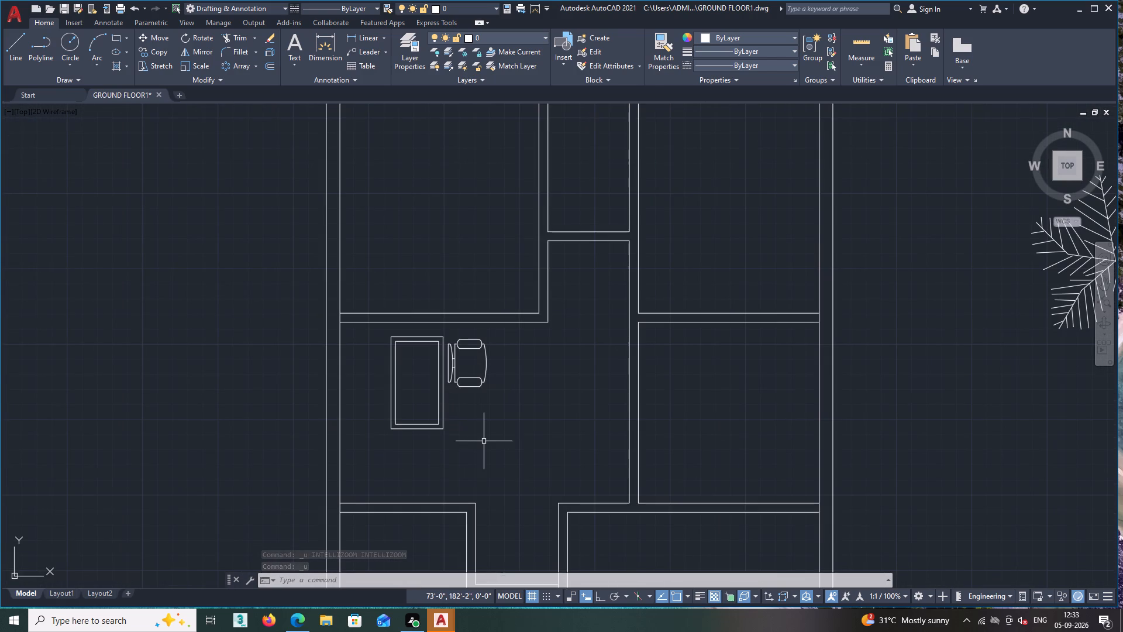
pyautogui.scroll(1, 494, 395)
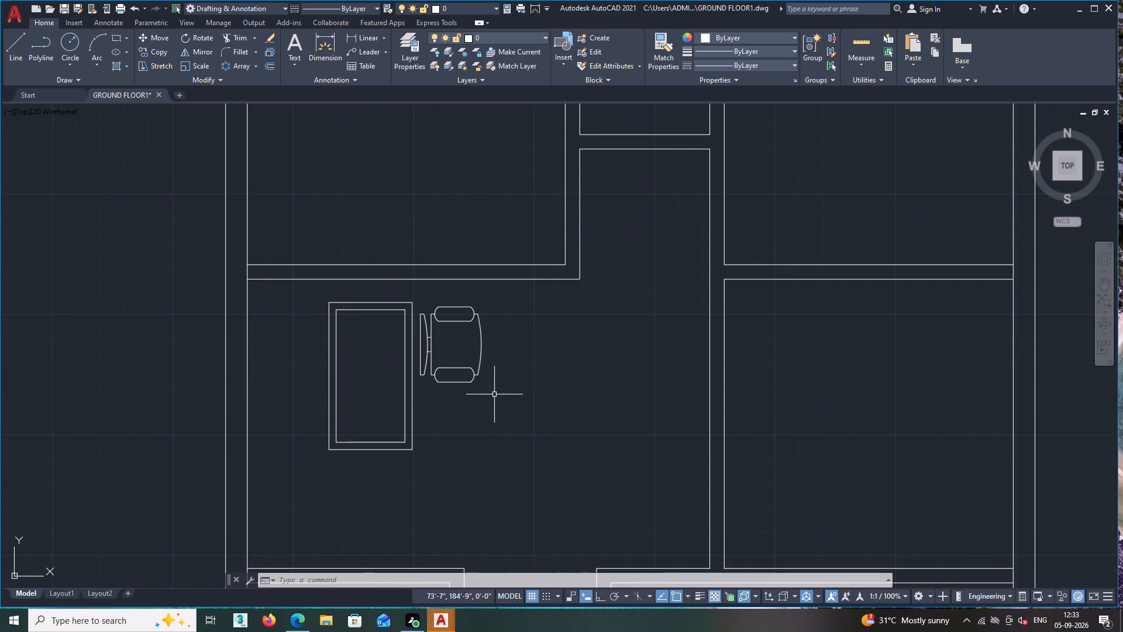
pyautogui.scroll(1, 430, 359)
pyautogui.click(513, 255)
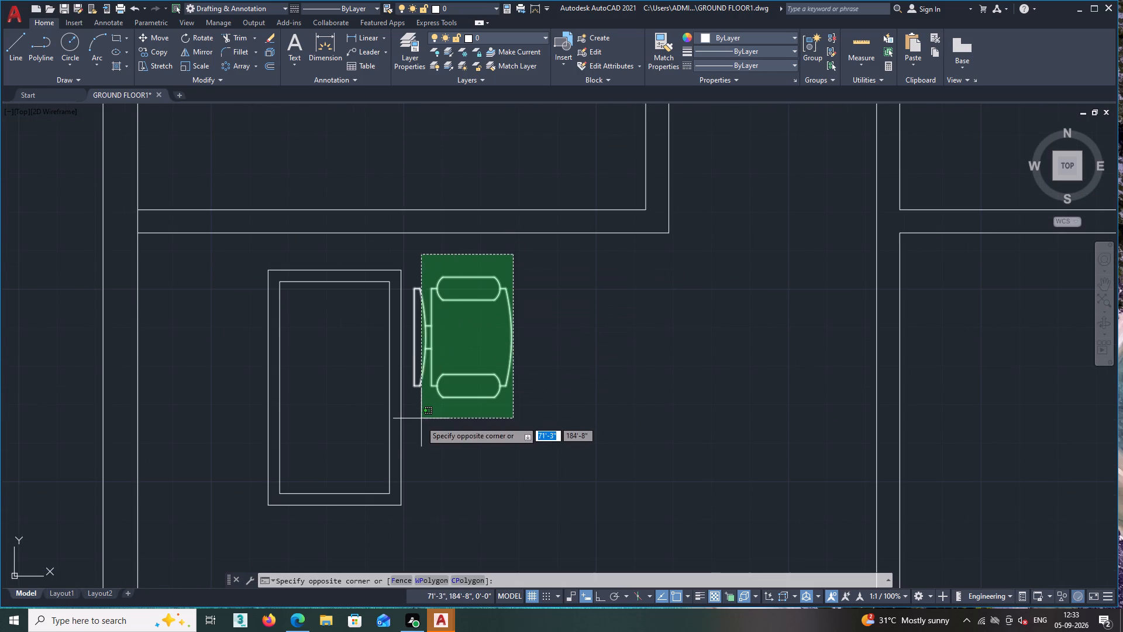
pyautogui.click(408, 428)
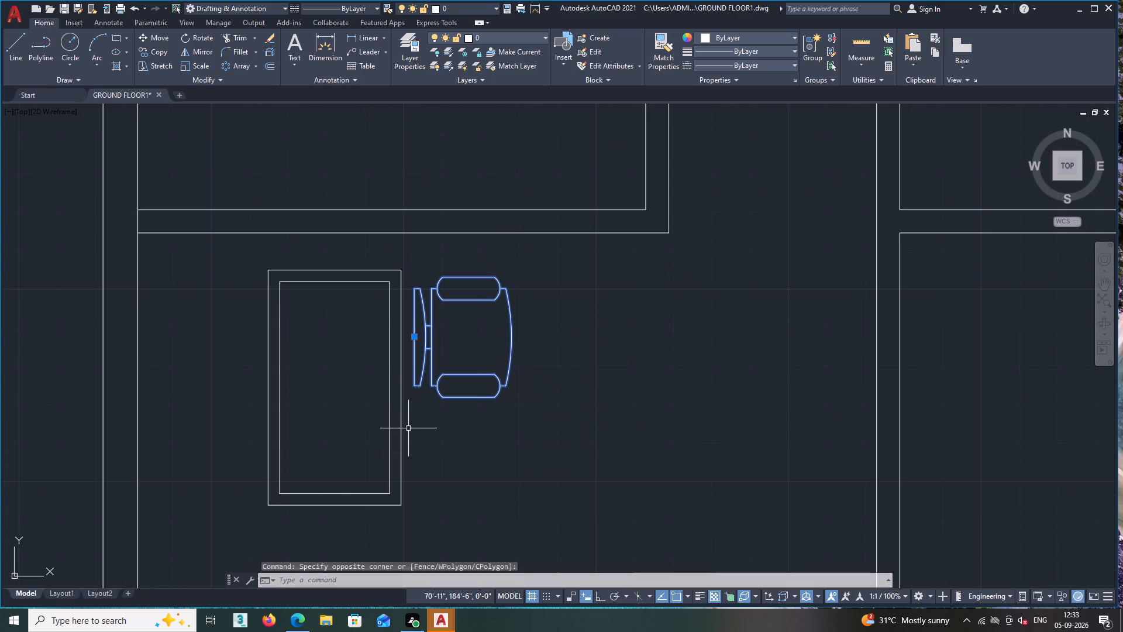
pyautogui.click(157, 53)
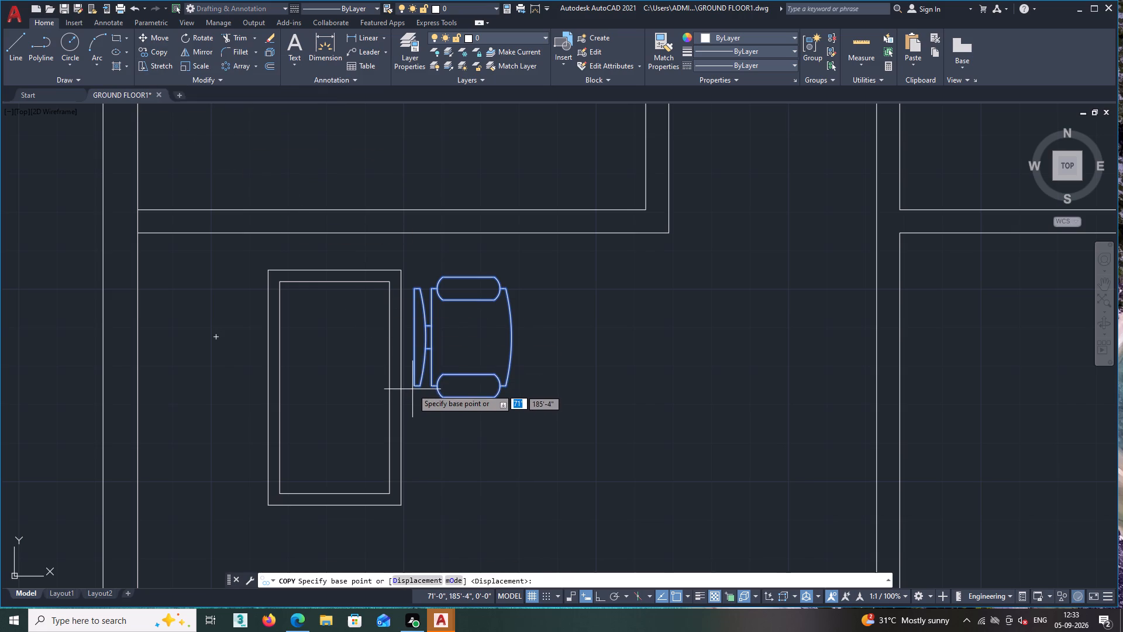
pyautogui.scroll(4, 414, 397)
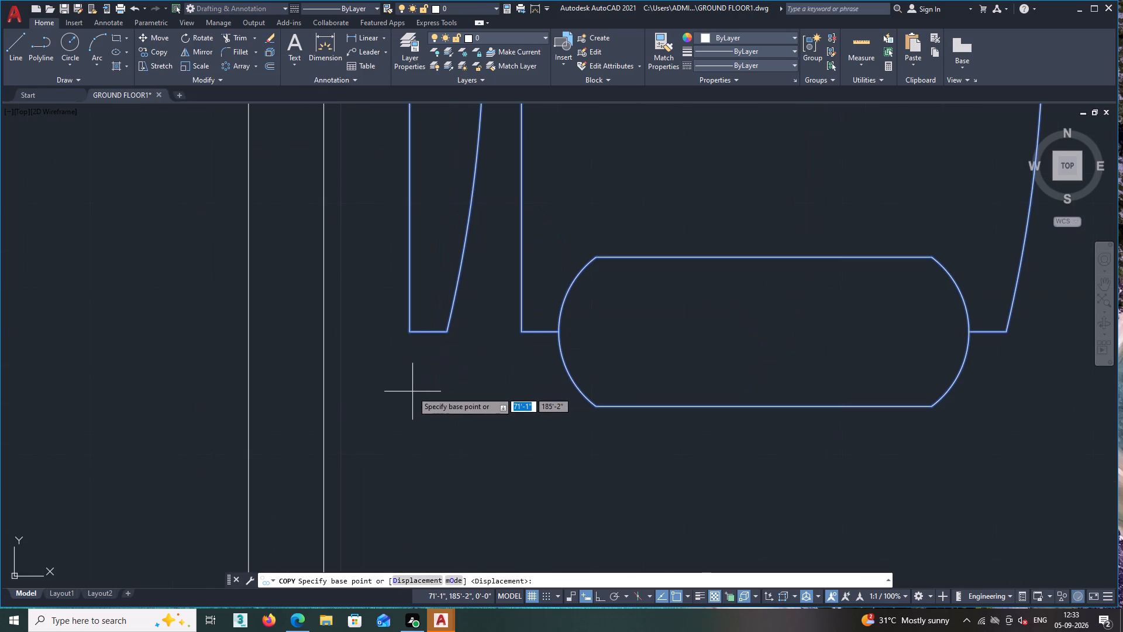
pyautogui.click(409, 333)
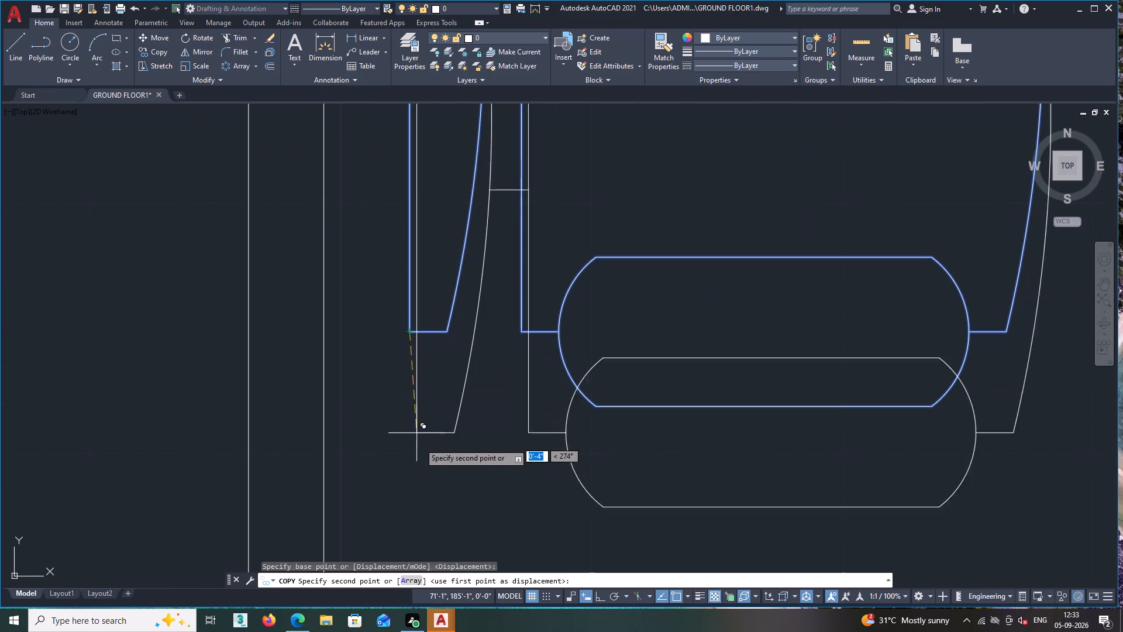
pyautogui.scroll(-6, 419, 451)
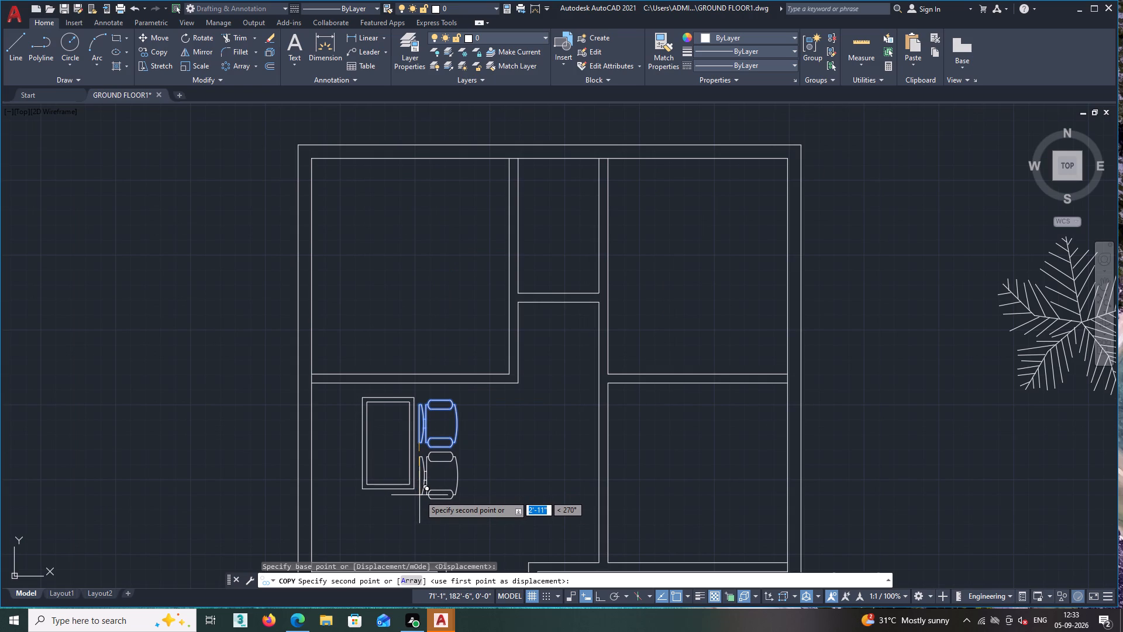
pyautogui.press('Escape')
# Move the armchair about 2" straight up alongside the table, based at its backrest's upper corner, with Ortho on.
pyautogui.scroll(1, 436, 478)
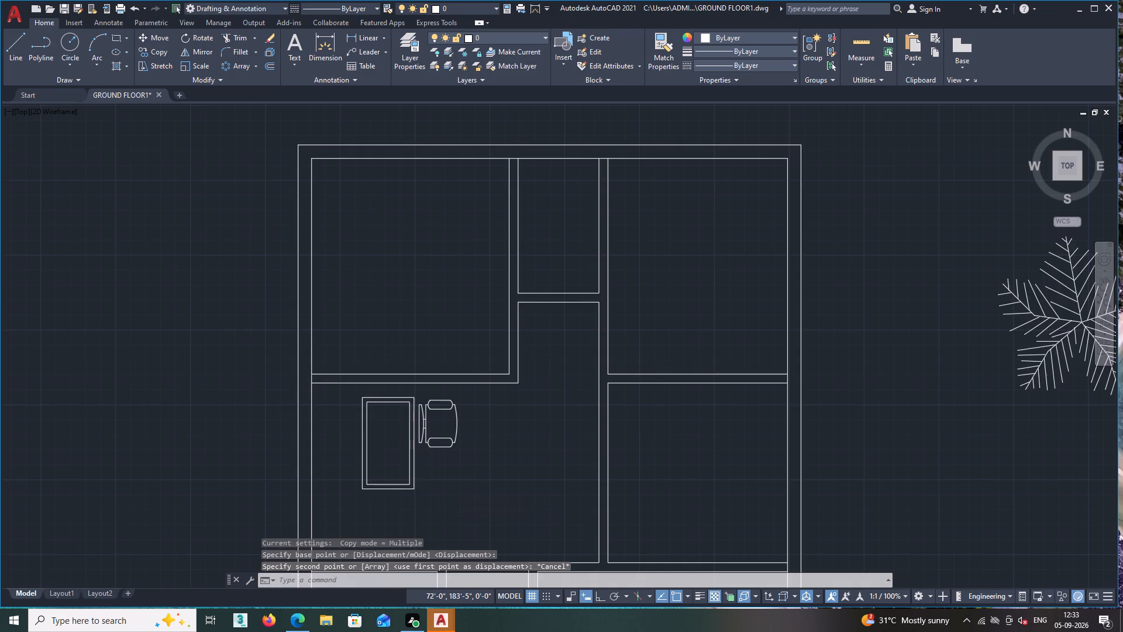
pyautogui.scroll(2, 400, 449)
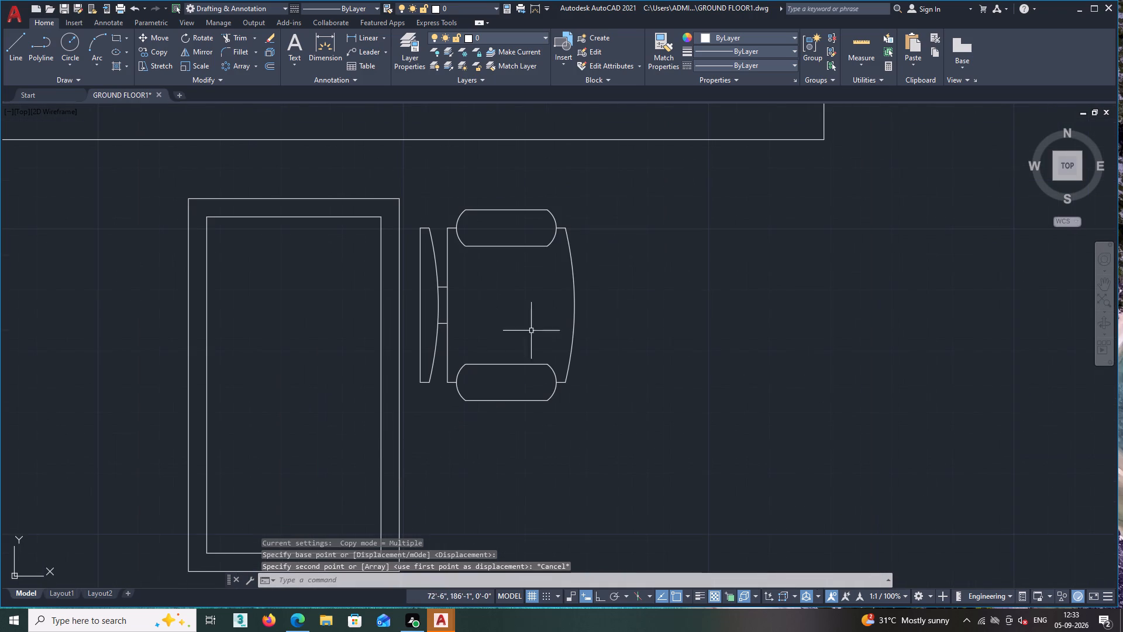
pyautogui.click(618, 193)
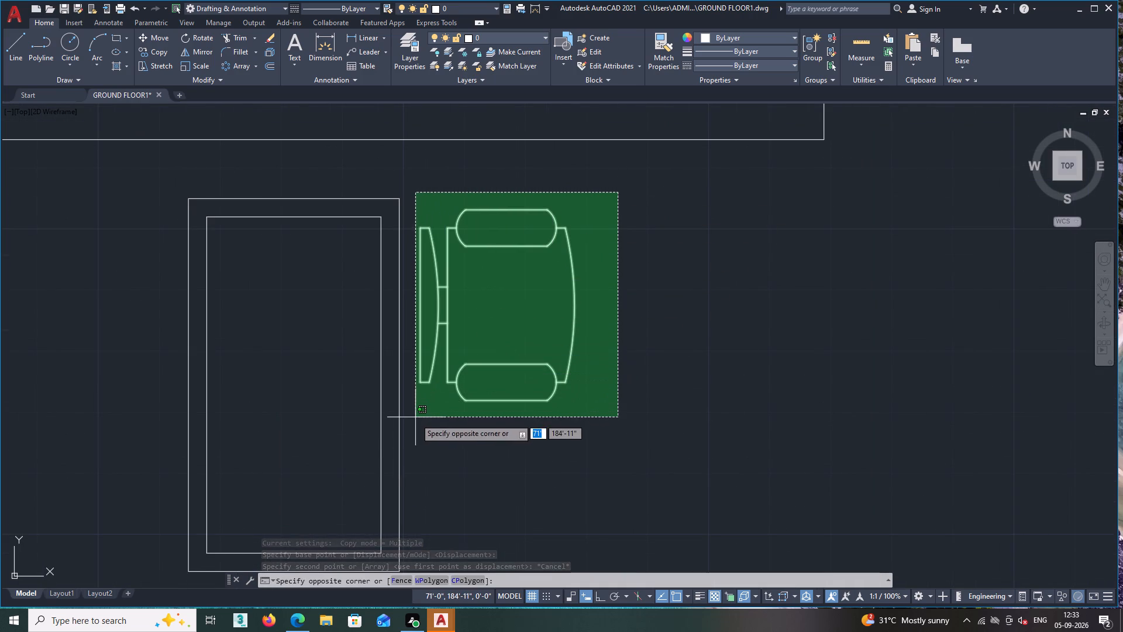
pyautogui.click(415, 420)
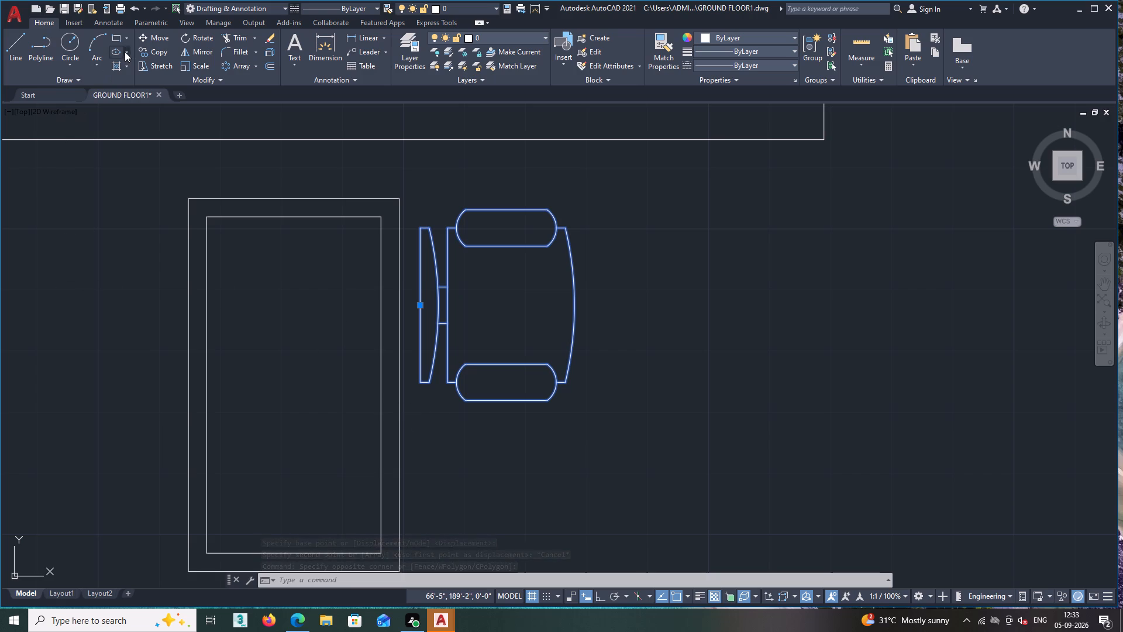
pyautogui.click(146, 35)
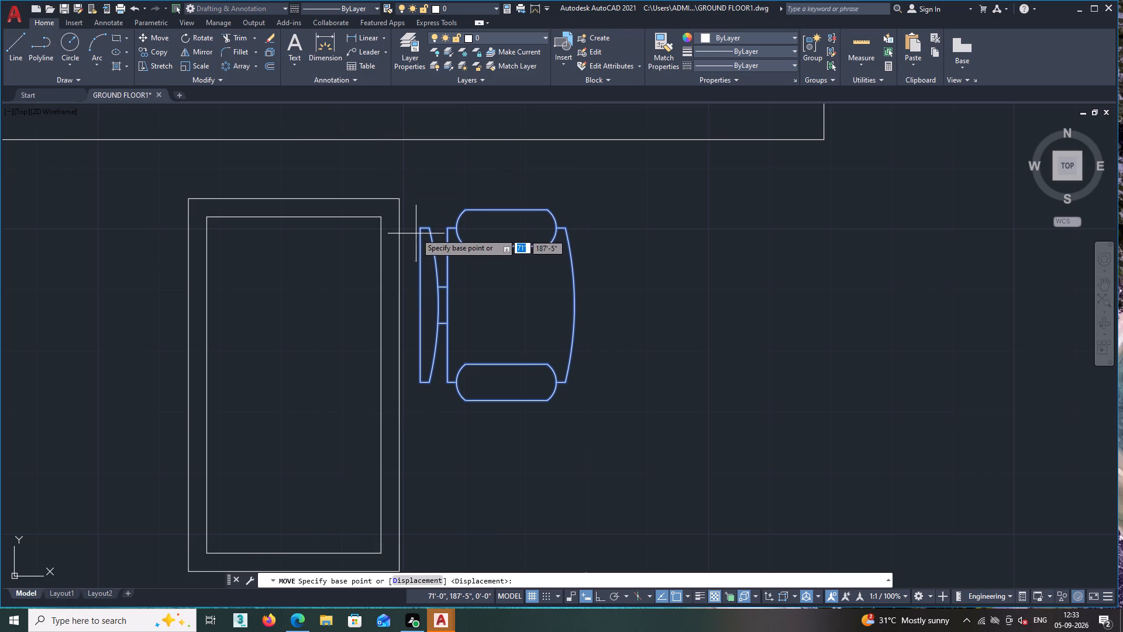
pyautogui.click(420, 228)
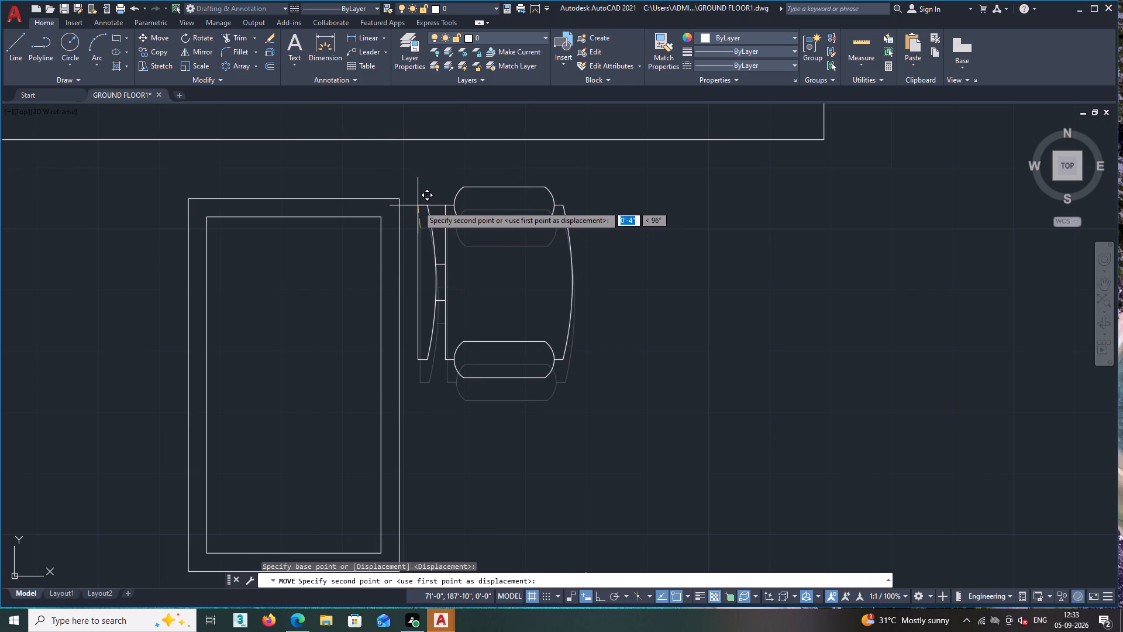
pyautogui.press('F8')
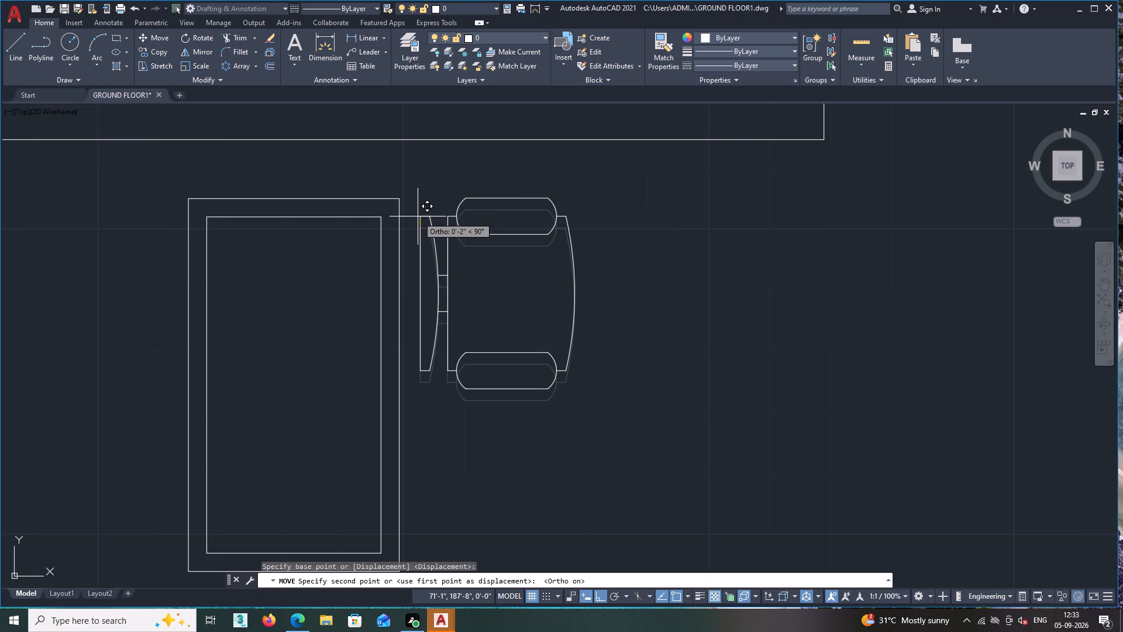
pyautogui.click(418, 217)
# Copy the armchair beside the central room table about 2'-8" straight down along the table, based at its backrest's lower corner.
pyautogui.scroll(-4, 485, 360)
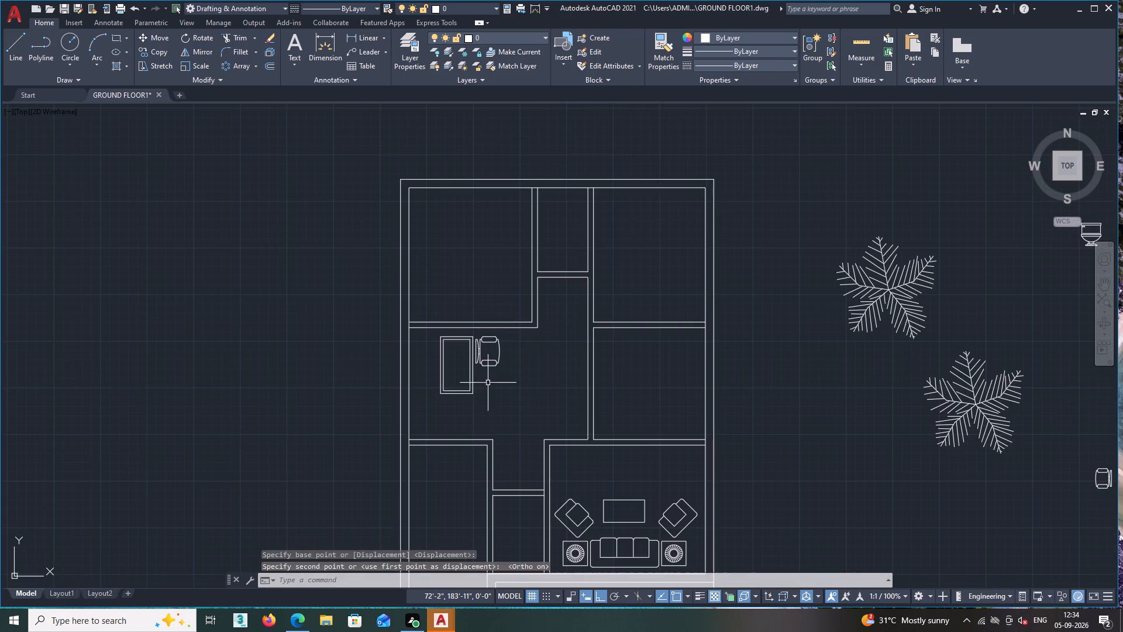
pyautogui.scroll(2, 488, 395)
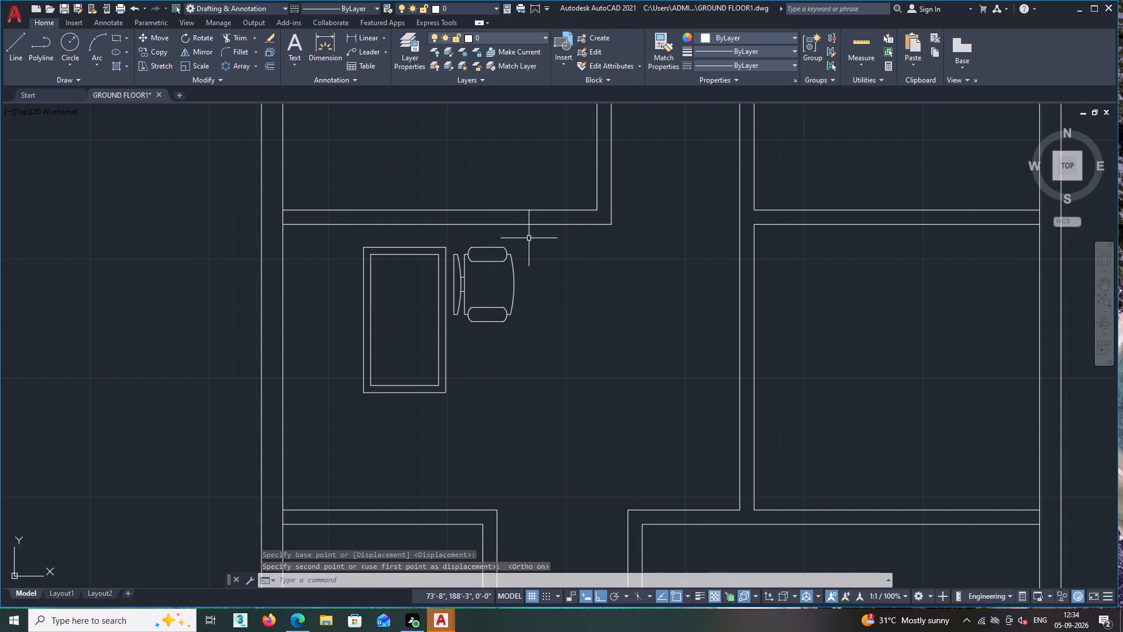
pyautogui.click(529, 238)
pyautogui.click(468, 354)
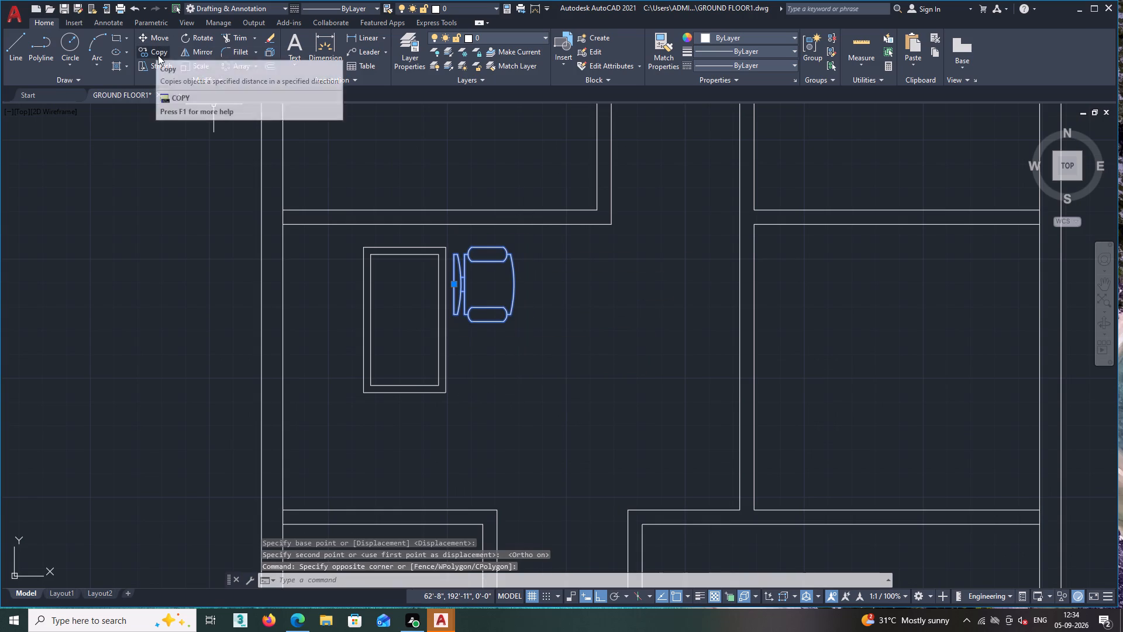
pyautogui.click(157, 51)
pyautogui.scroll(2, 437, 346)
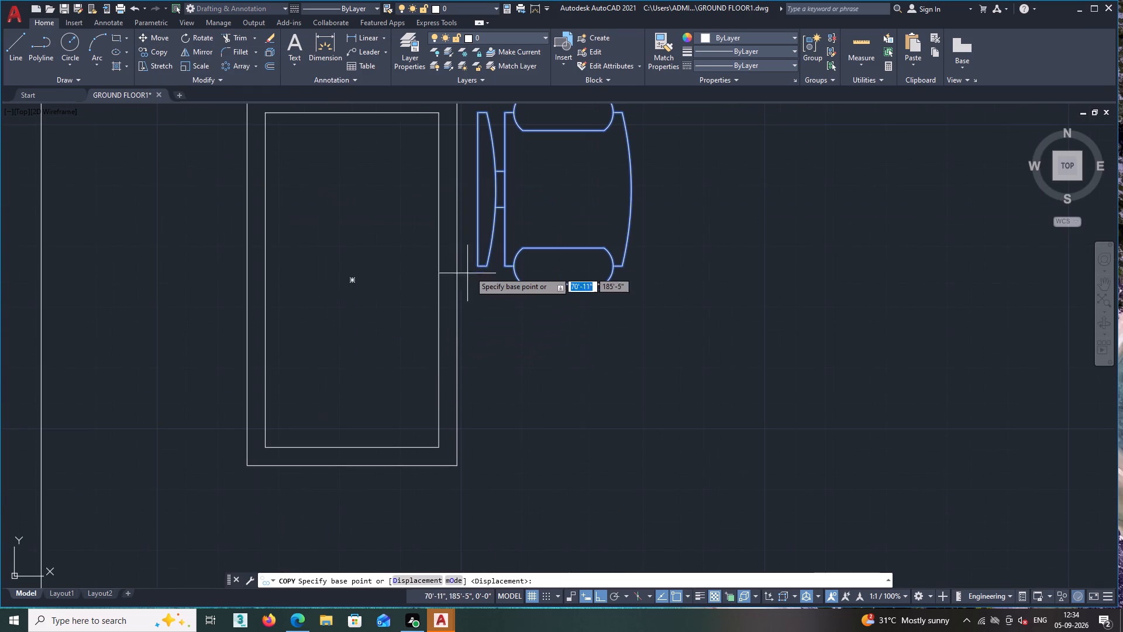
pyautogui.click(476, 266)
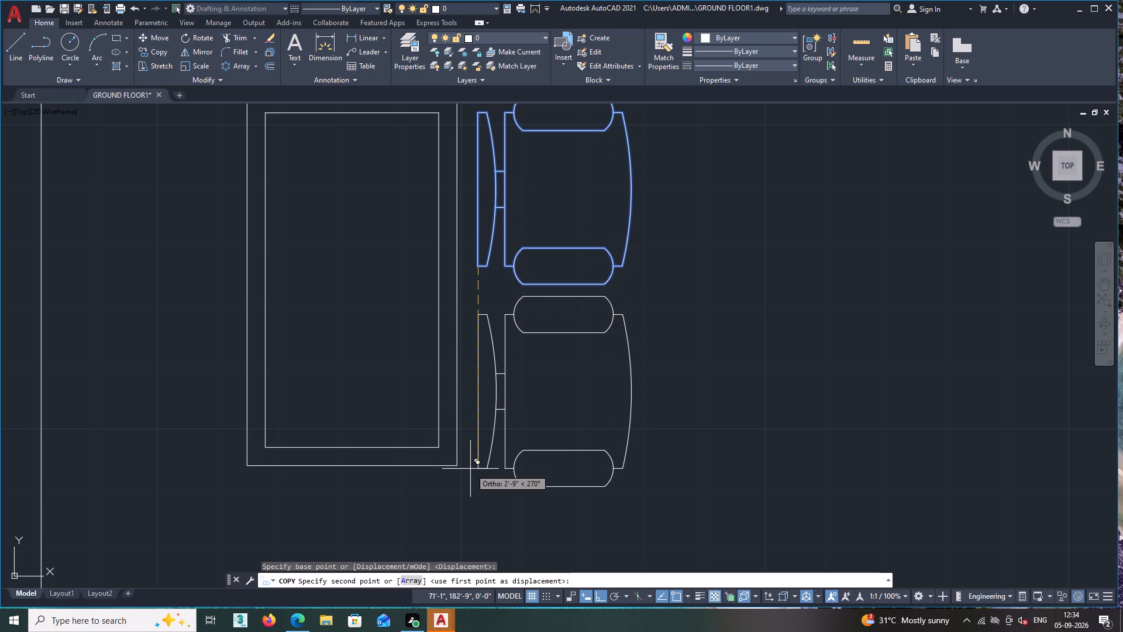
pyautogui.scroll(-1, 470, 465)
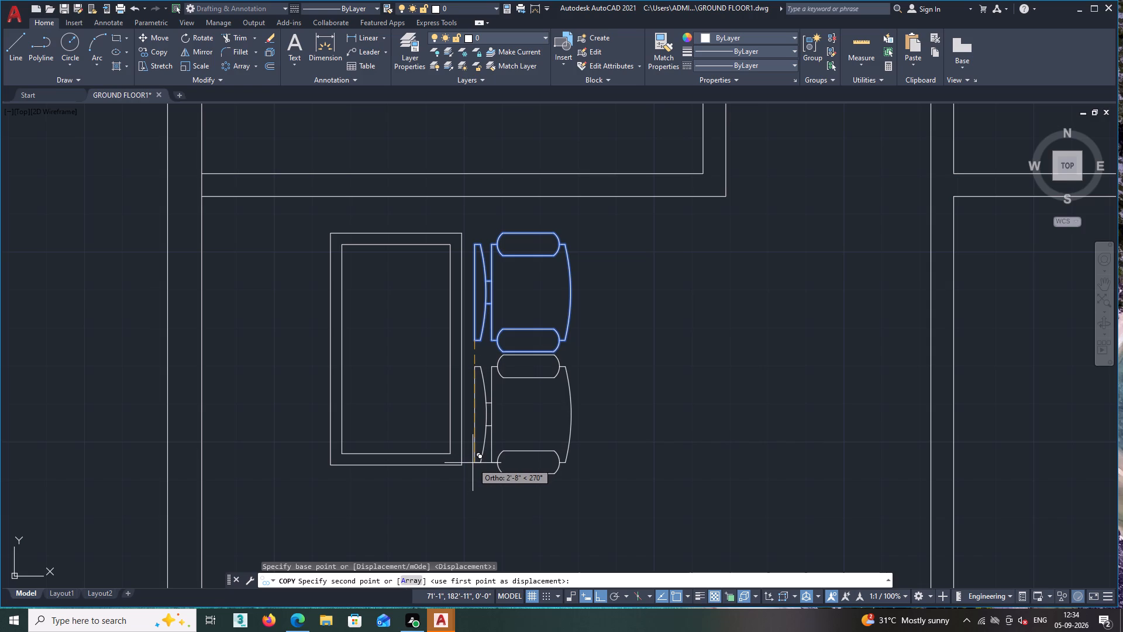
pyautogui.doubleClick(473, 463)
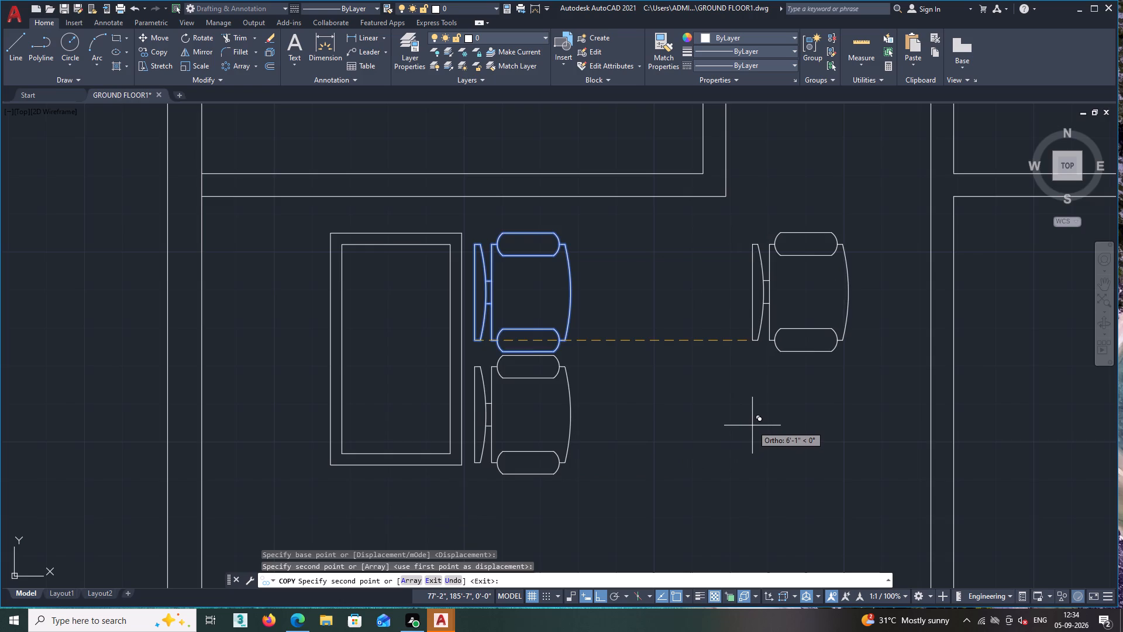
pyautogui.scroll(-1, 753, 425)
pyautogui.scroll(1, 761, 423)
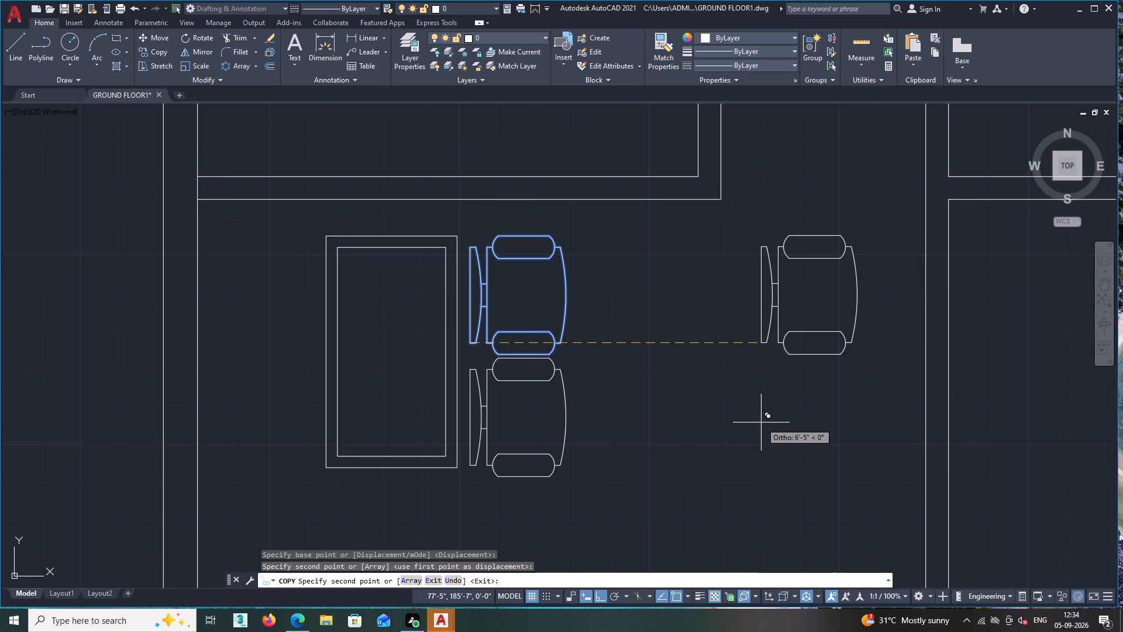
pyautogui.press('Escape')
# Delete both armchairs beside the central room table.
pyautogui.scroll(-3, 761, 423)
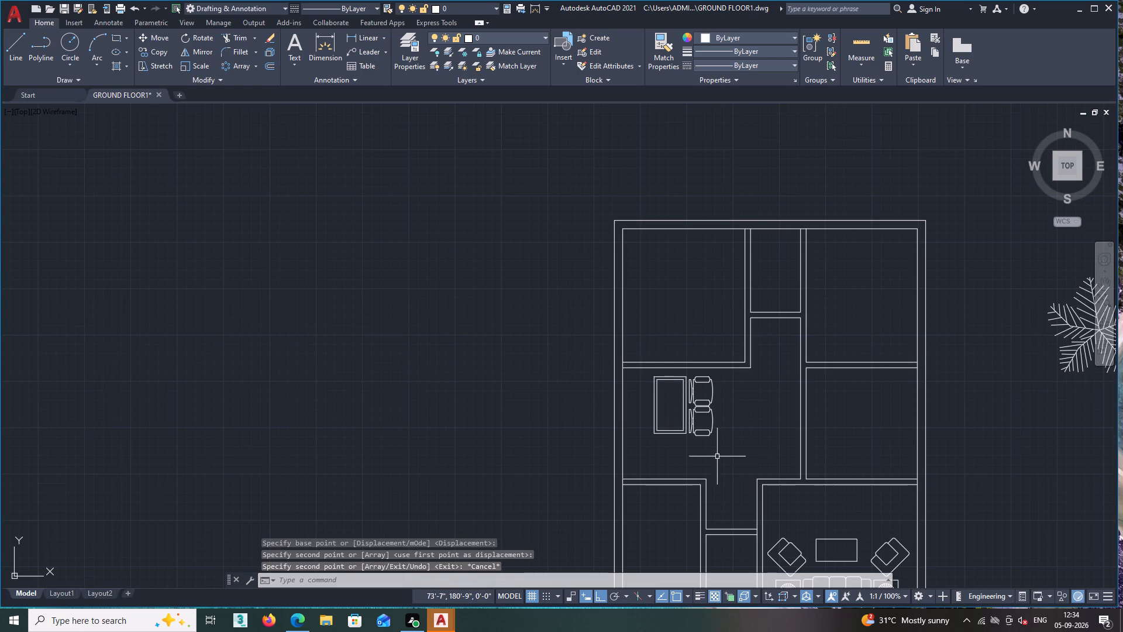
pyautogui.scroll(2, 705, 447)
pyautogui.doubleClick(743, 284)
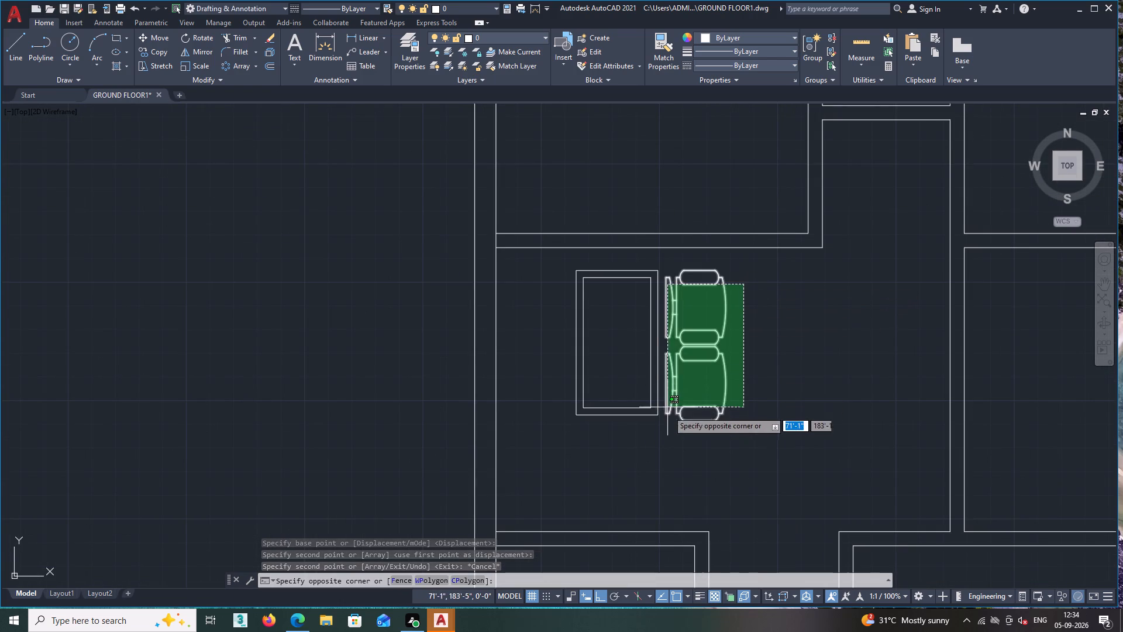
pyautogui.click(670, 431)
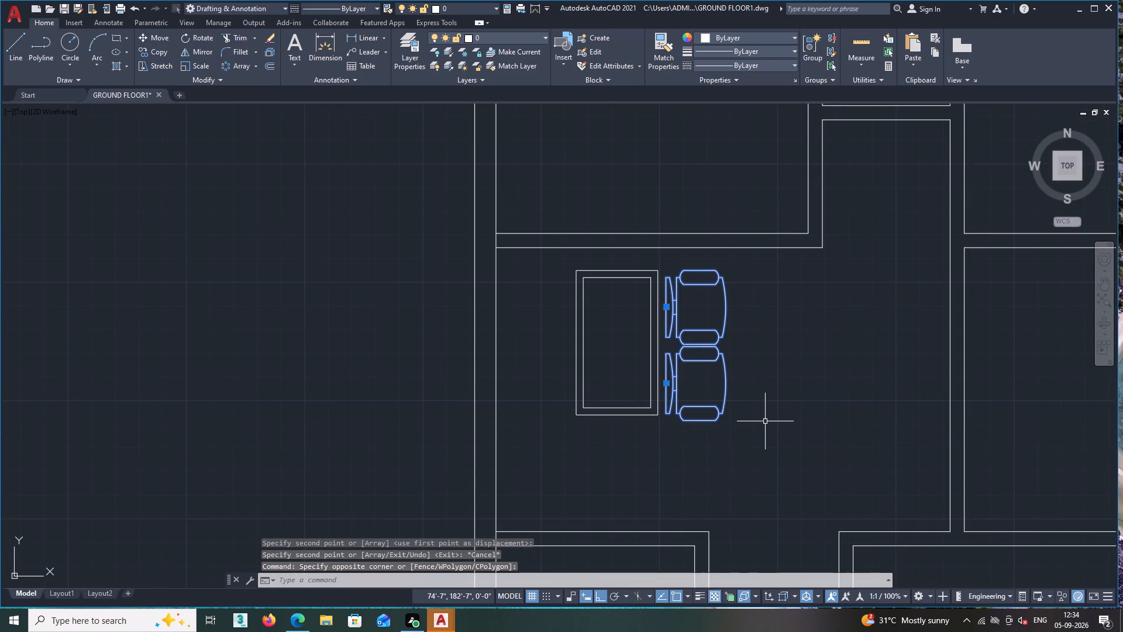
pyautogui.press('Delete')
# Copy the sideways armchair outside the plan, below the palm blocks, about 7'-4" straight toward the house, based at its seat's upper front corner.
pyautogui.scroll(-4, 769, 415)
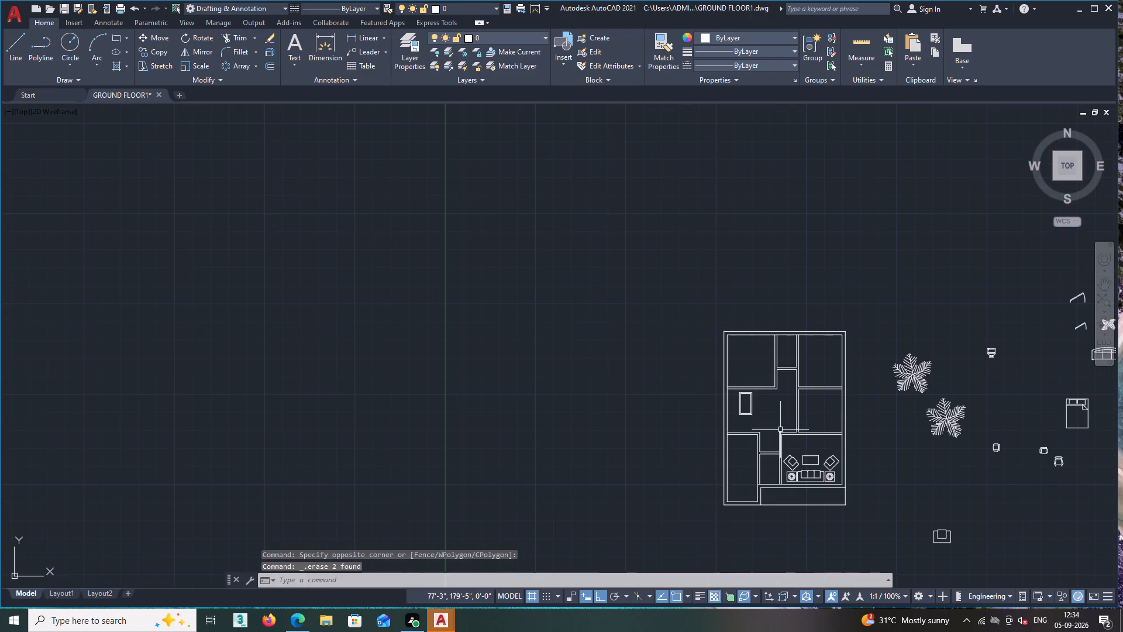
pyautogui.scroll(-2, 951, 506)
pyautogui.moveTo(966, 506); pyautogui.dragTo(728, 437, button='middle')
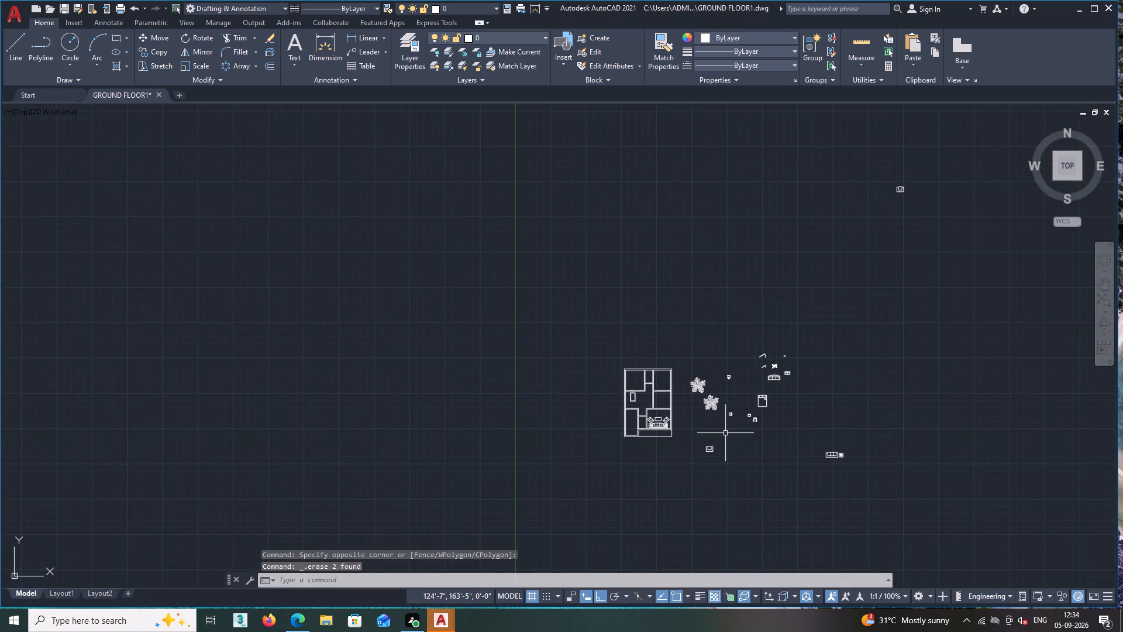
pyautogui.scroll(4, 725, 425)
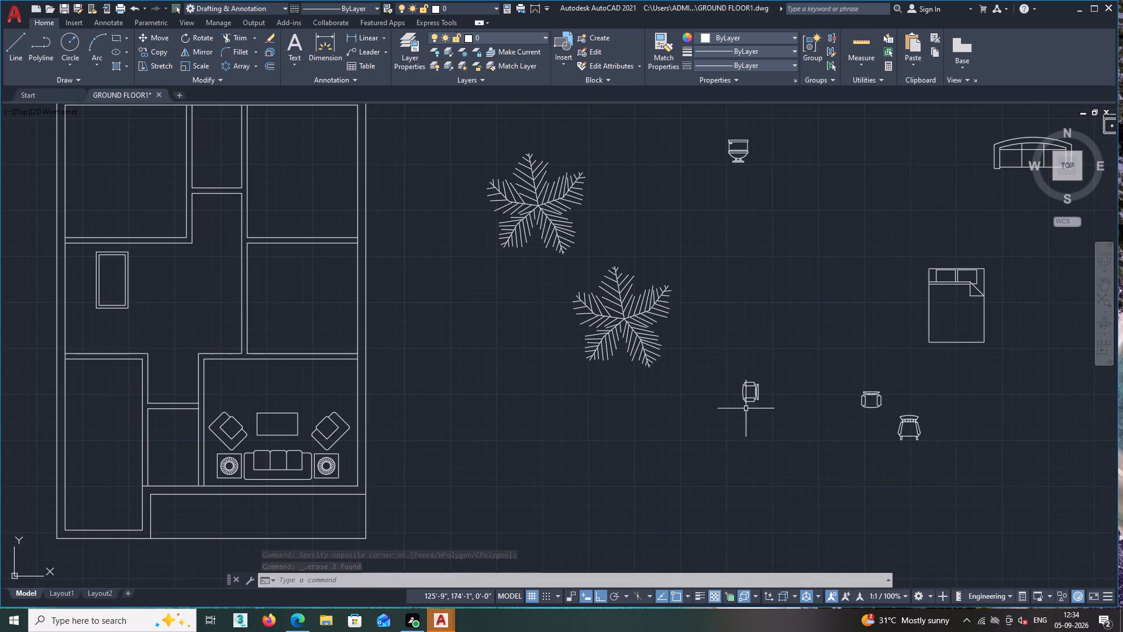
pyautogui.scroll(2, 744, 421)
pyautogui.click(816, 281)
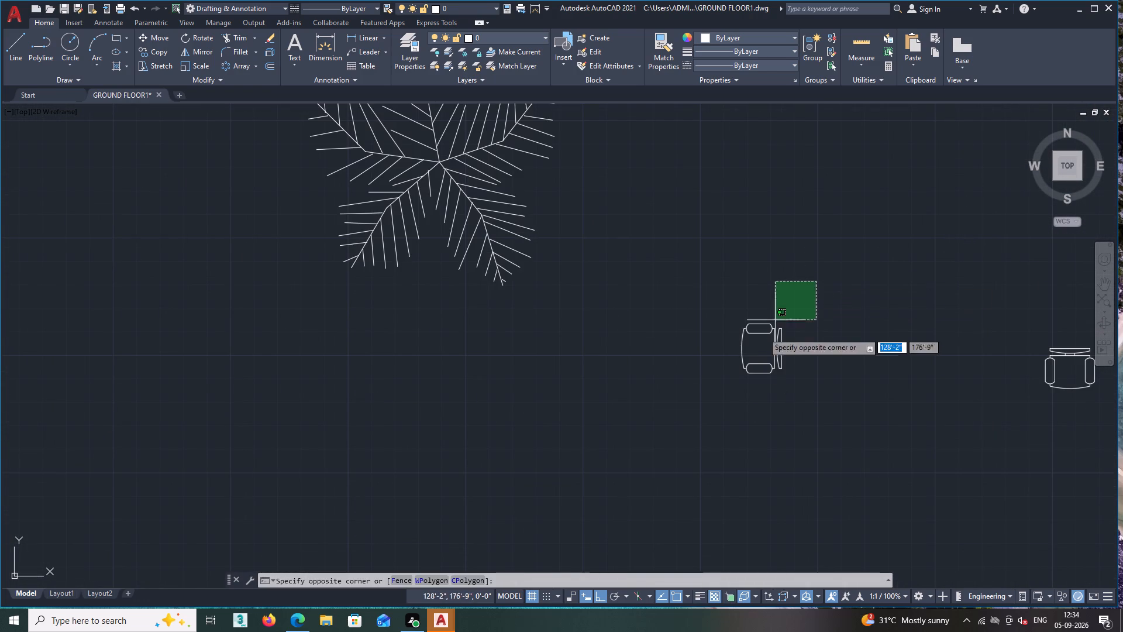
pyautogui.click(715, 416)
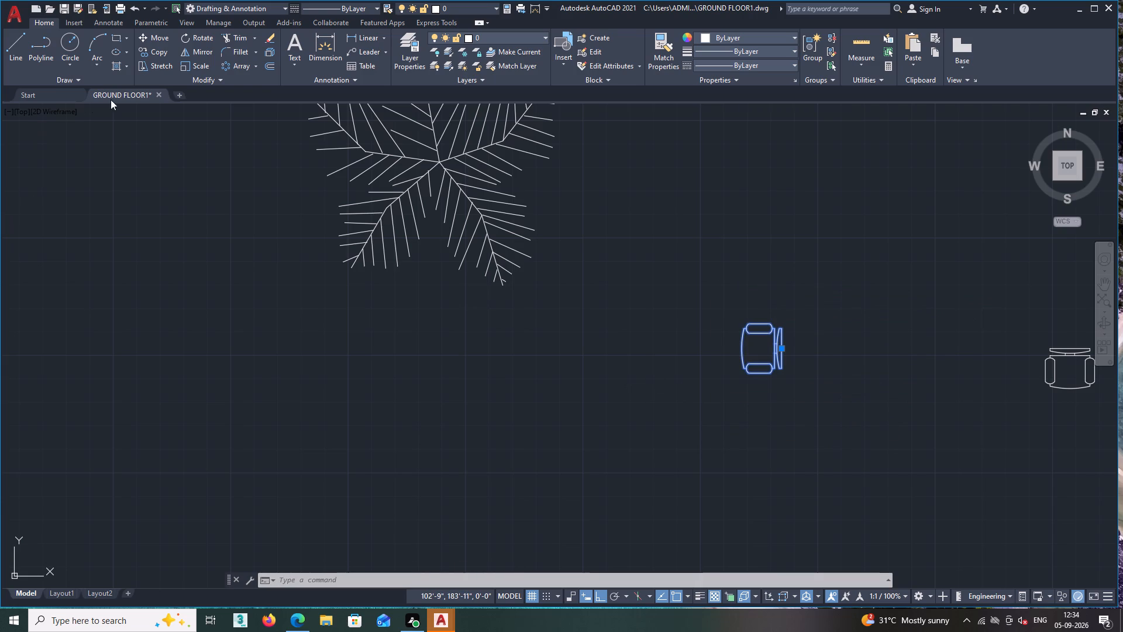
pyautogui.click(147, 53)
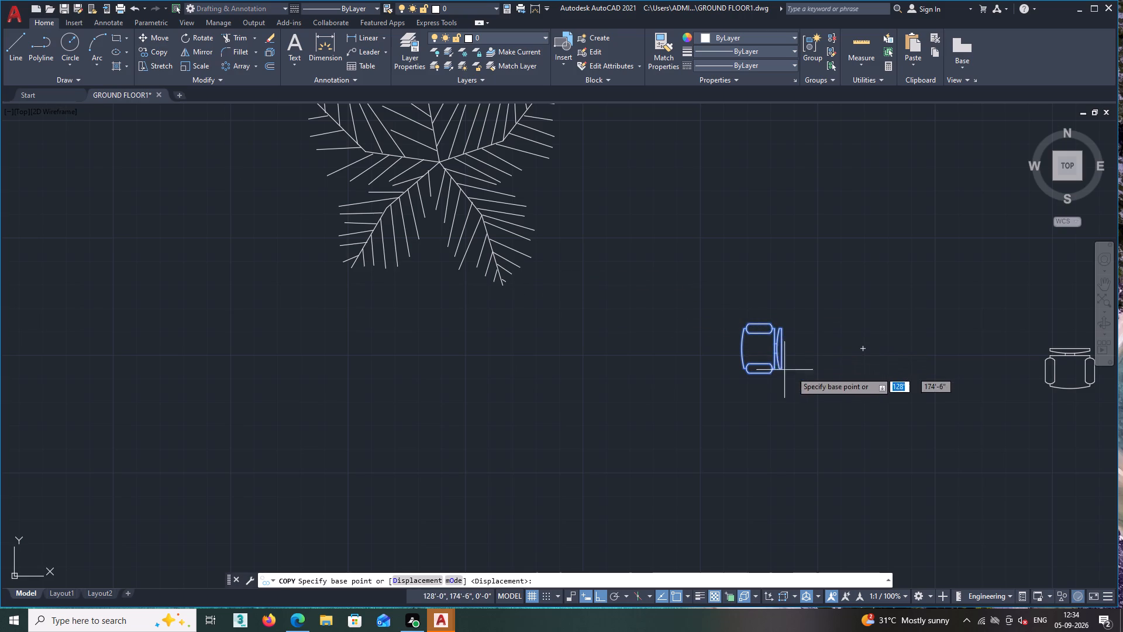
pyautogui.click(743, 329)
pyautogui.doubleClick(539, 383)
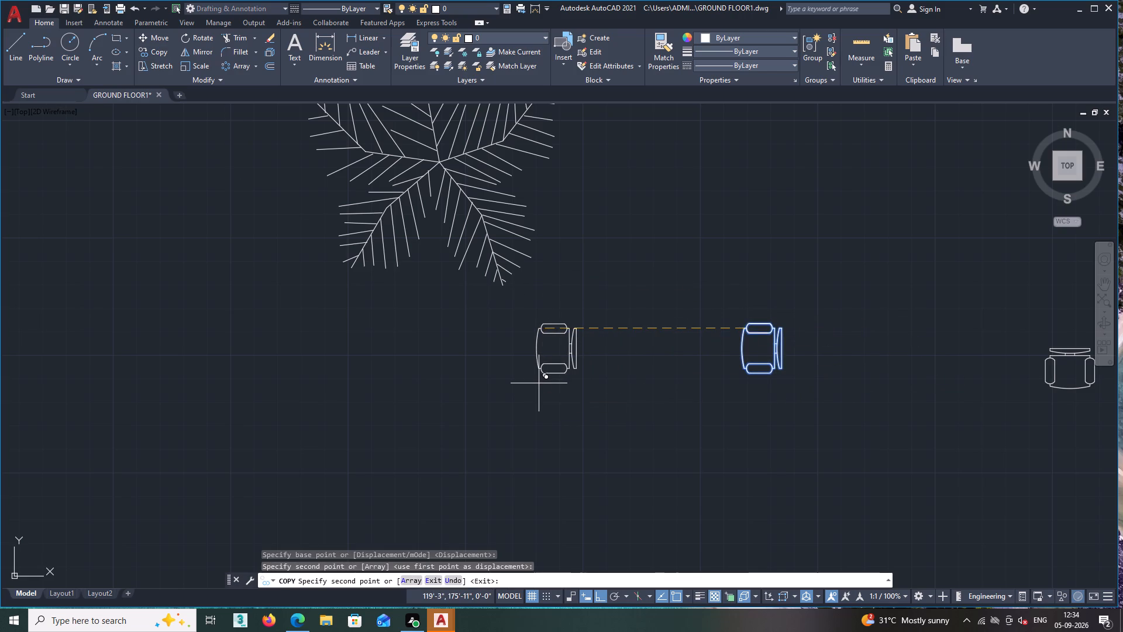
pyautogui.press('space')
# Rotate the new armchair copy near the lower palm block by 180° about the midpoint of its backrest's outer edge.
pyautogui.scroll(-1, 581, 428)
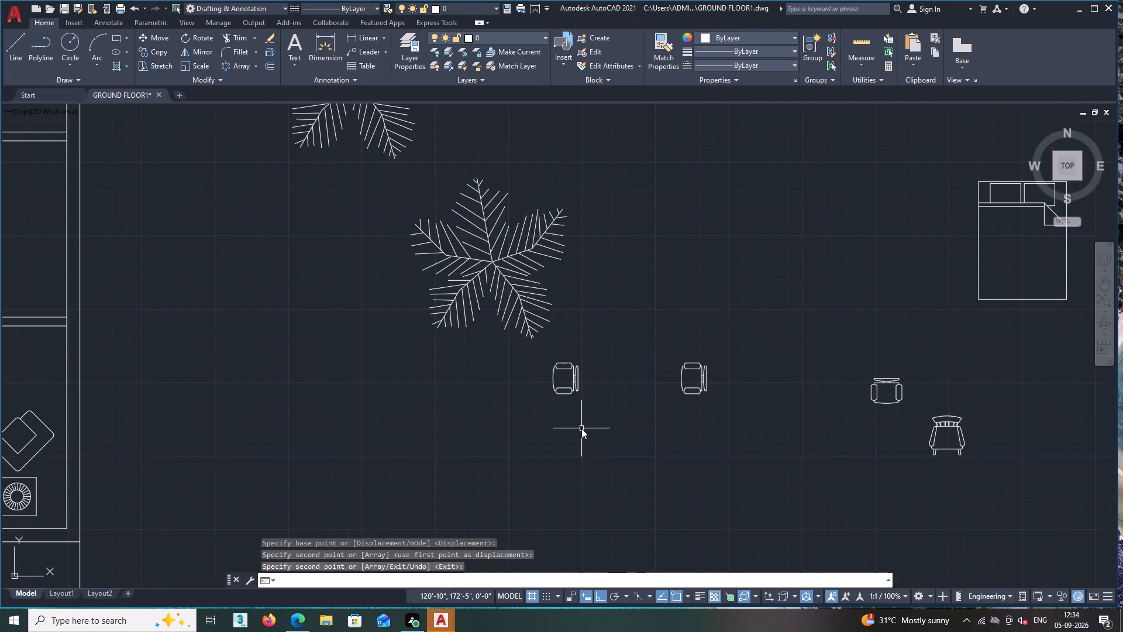
pyautogui.scroll(1, 545, 424)
pyautogui.click(642, 284)
pyautogui.click(477, 442)
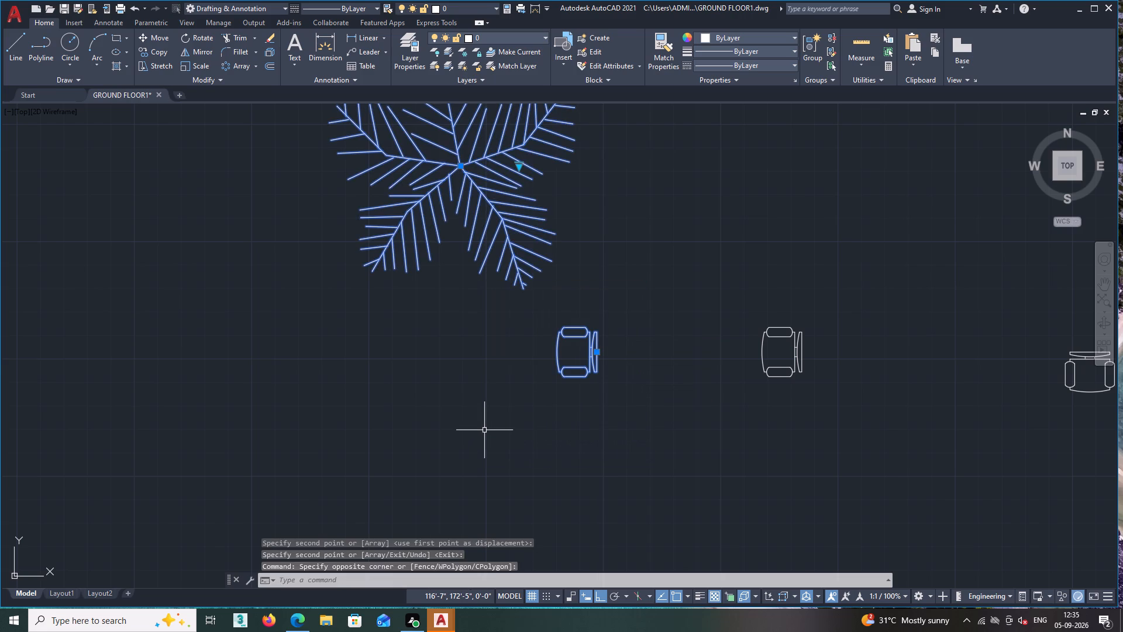
pyautogui.press('Escape')
pyautogui.click(620, 328)
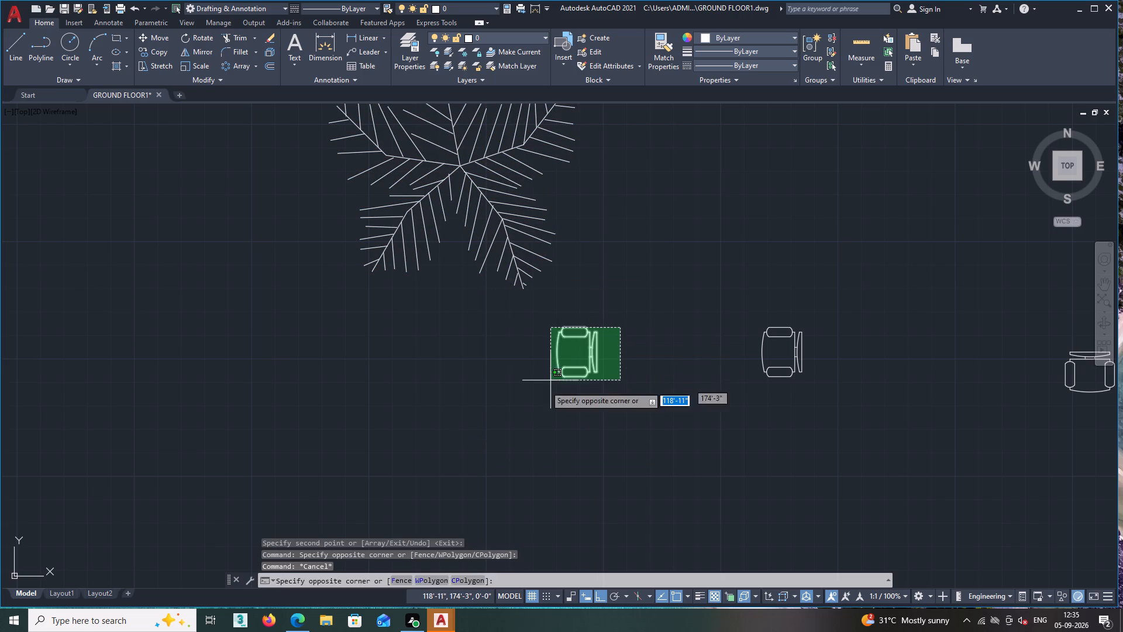
pyautogui.click(539, 396)
pyautogui.doubleClick(183, 35)
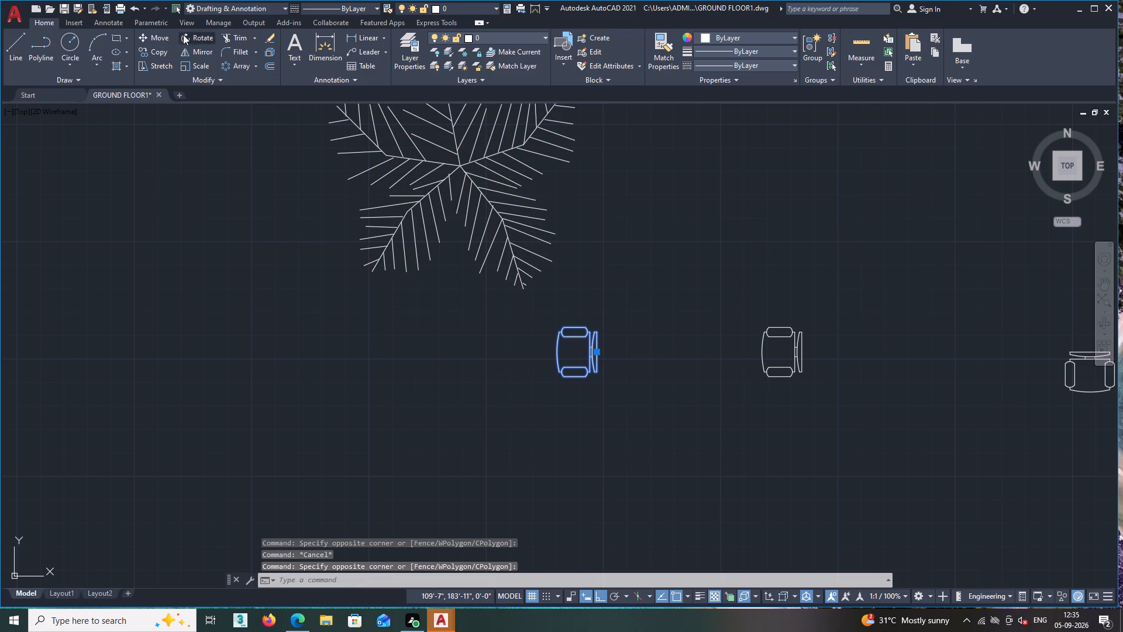
pyautogui.scroll(3, 598, 360)
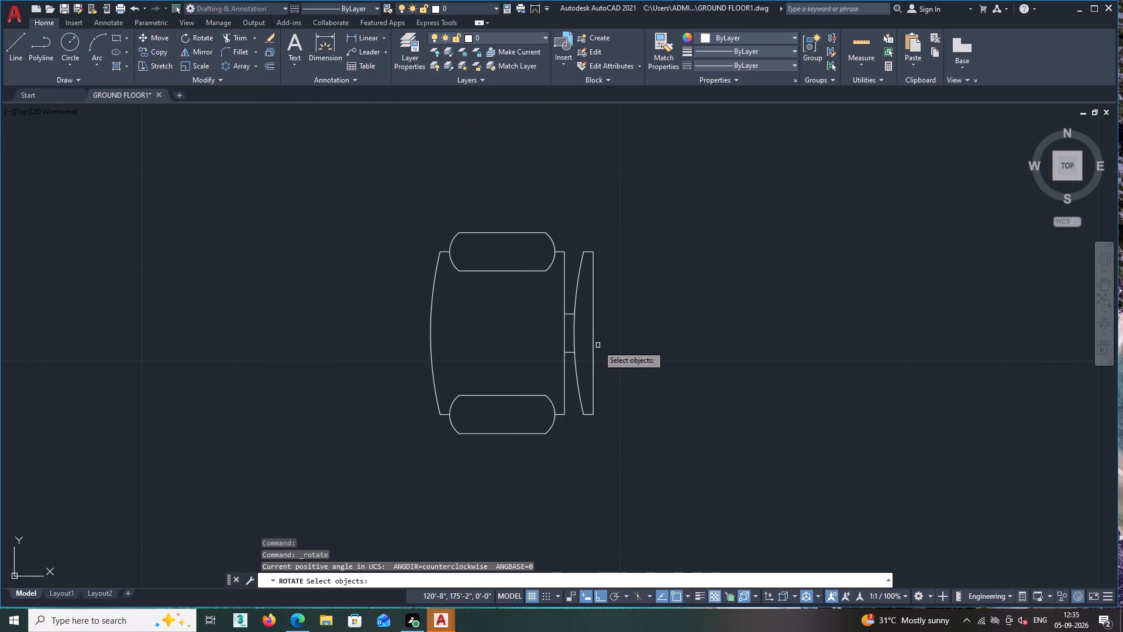
pyautogui.moveTo(638, 199); pyautogui.dragTo(637, 208)
pyautogui.click(418, 470)
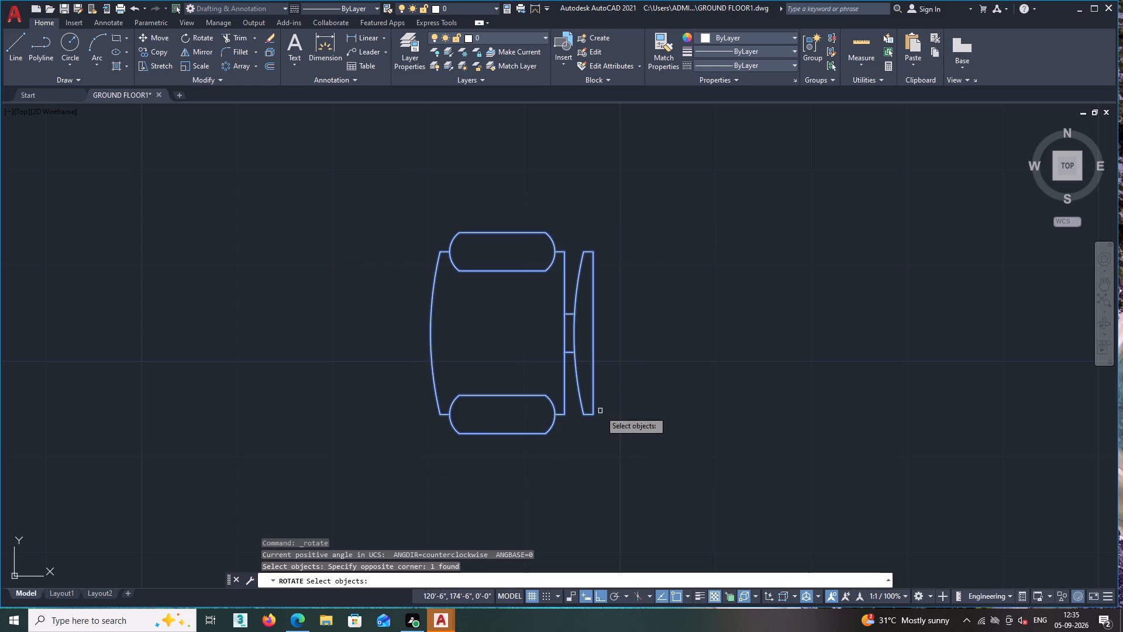
pyautogui.scroll(-2, 617, 404)
pyautogui.rightClick(629, 389)
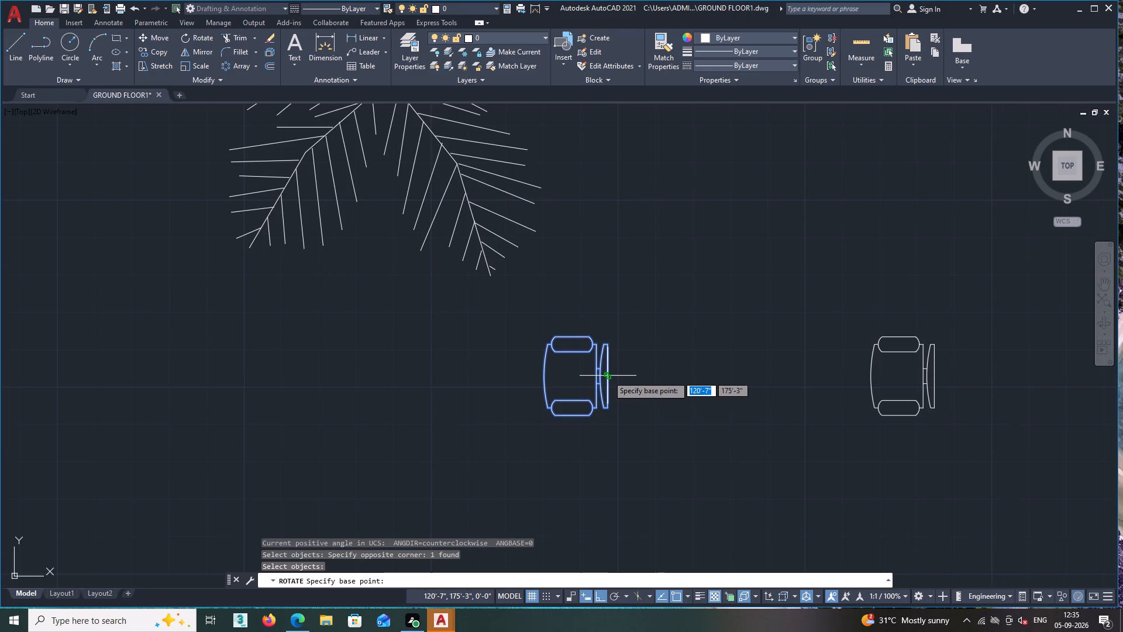
pyautogui.click(608, 376)
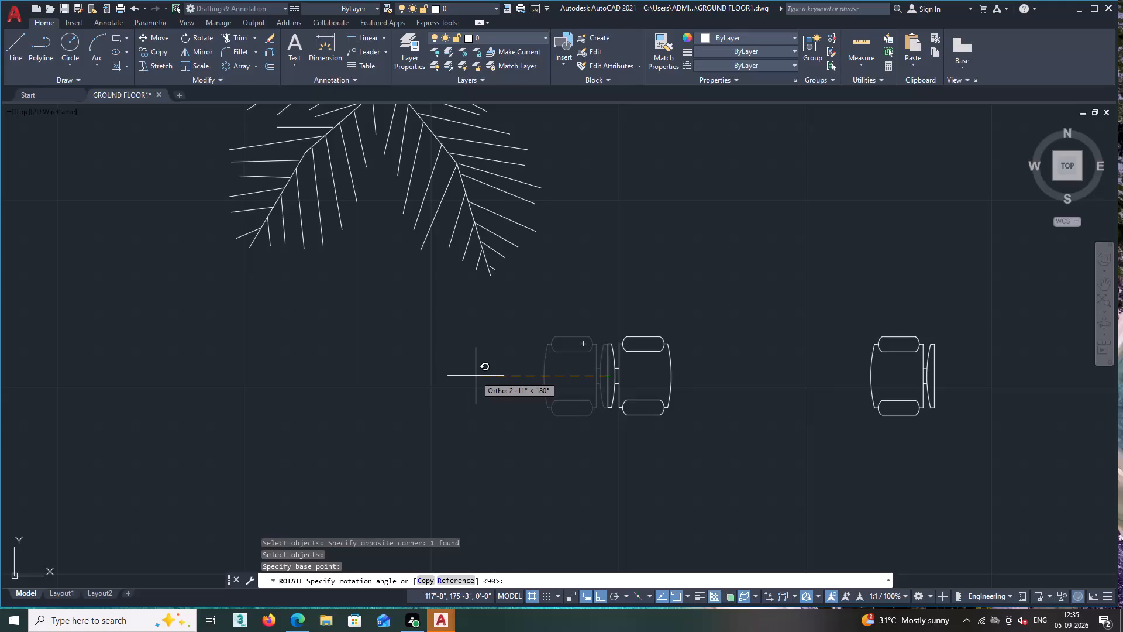
pyautogui.doubleClick(408, 380)
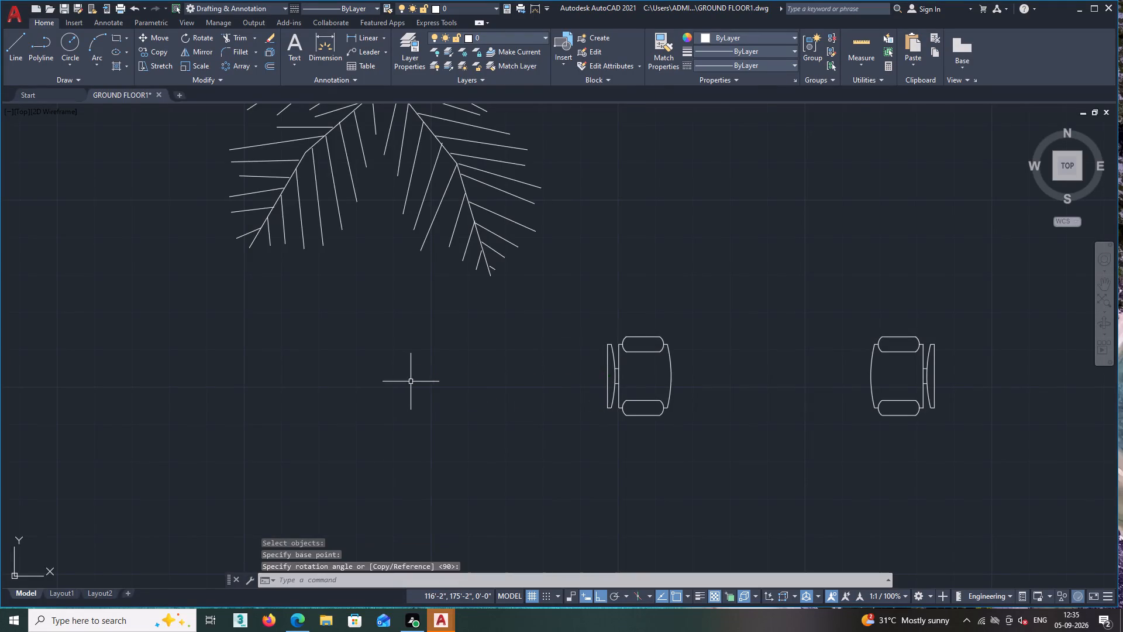
pyautogui.scroll(-2, 640, 444)
pyautogui.press('Escape')
# Move the sideways armchair farther from the house, based at its backrest's upper outer corner, to between the central room's outer wall and table.
pyautogui.scroll(-1, 647, 452)
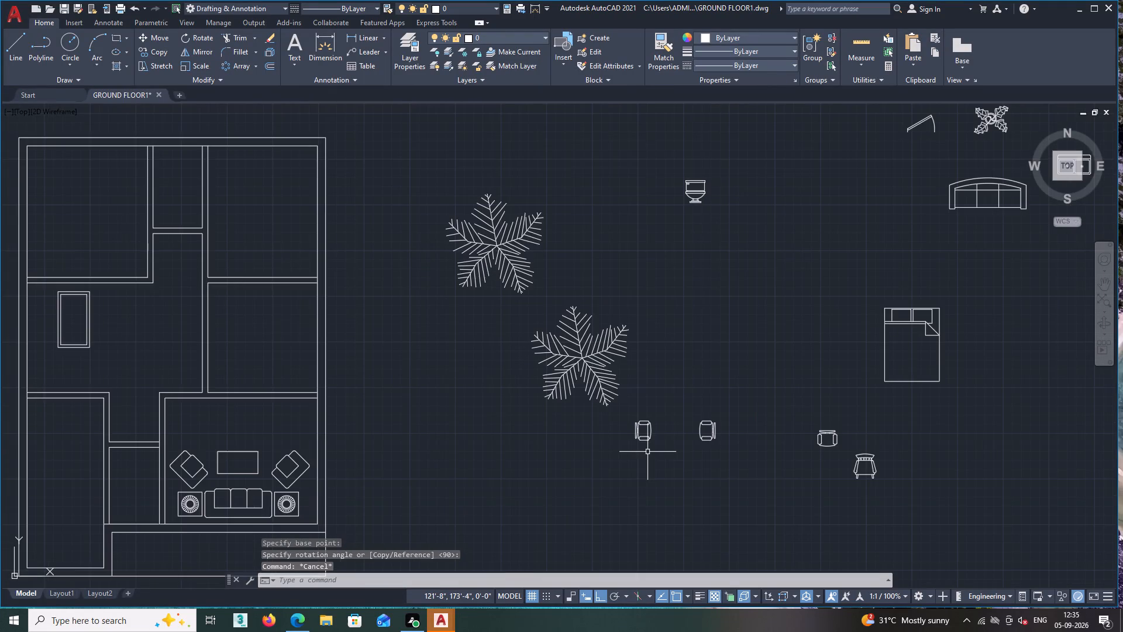
pyautogui.scroll(-1, 632, 466)
pyautogui.moveTo(623, 473); pyautogui.dragTo(680, 441, button='middle')
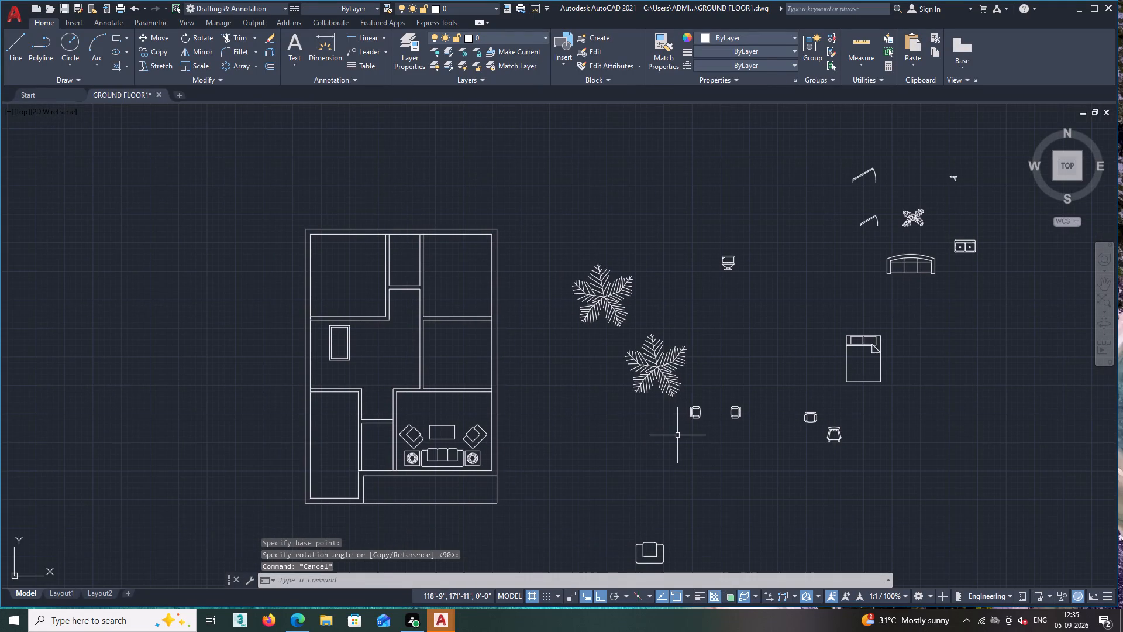
pyautogui.scroll(1, 333, 345)
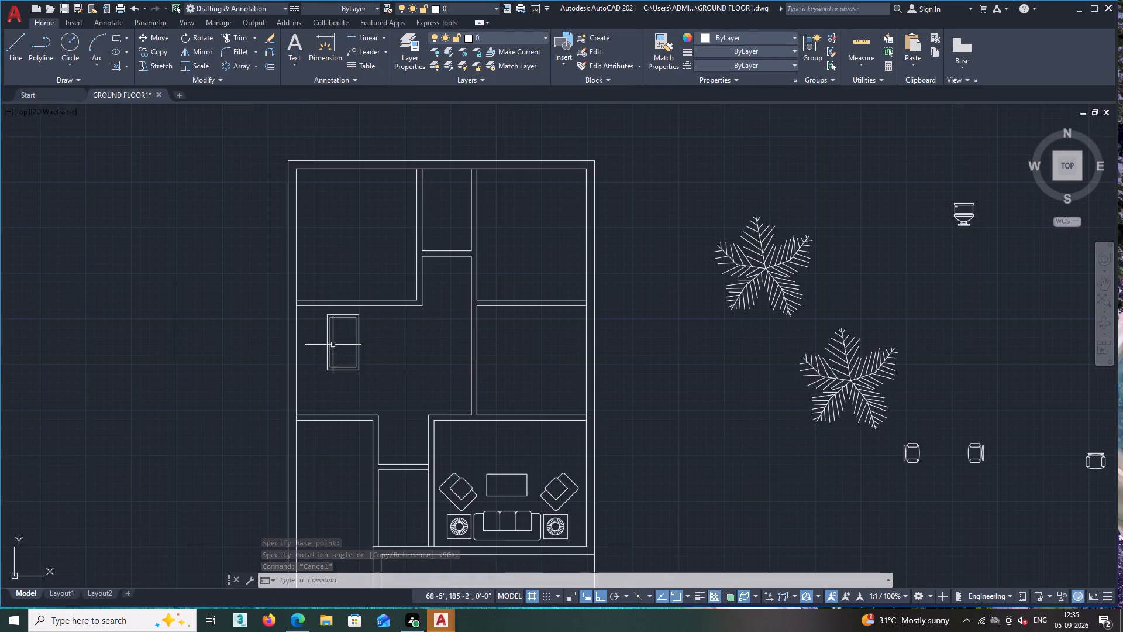
pyautogui.scroll(-1, 1023, 520)
pyautogui.moveTo(987, 507); pyautogui.dragTo(885, 386, button='middle')
pyautogui.scroll(1, 881, 382)
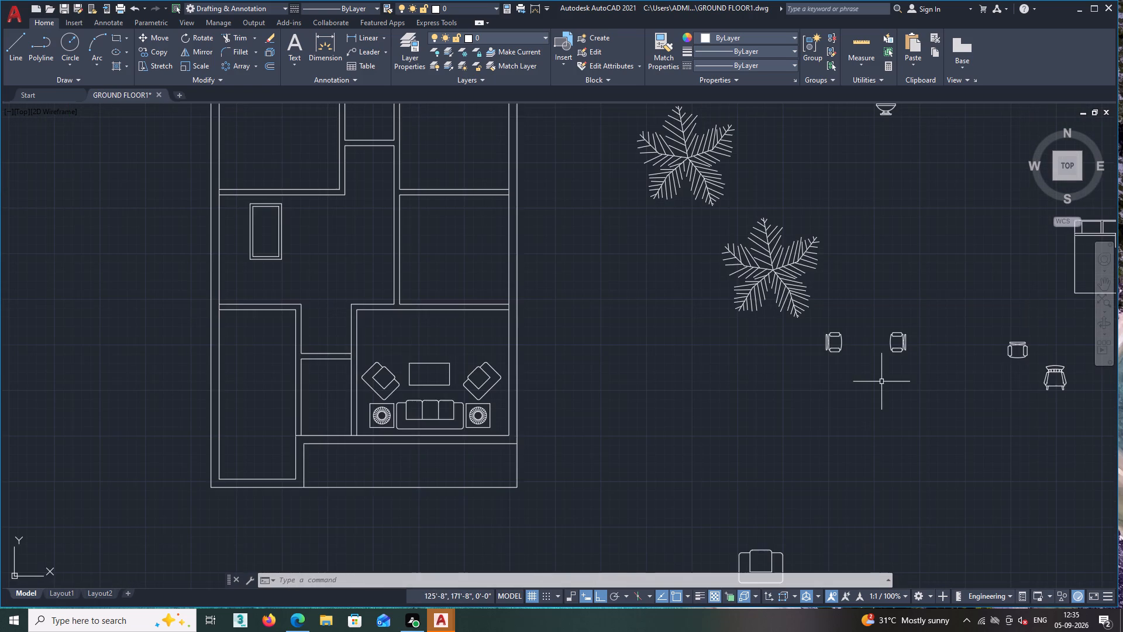
pyautogui.click(925, 314)
pyautogui.moveTo(925, 314); pyautogui.dragTo(924, 323)
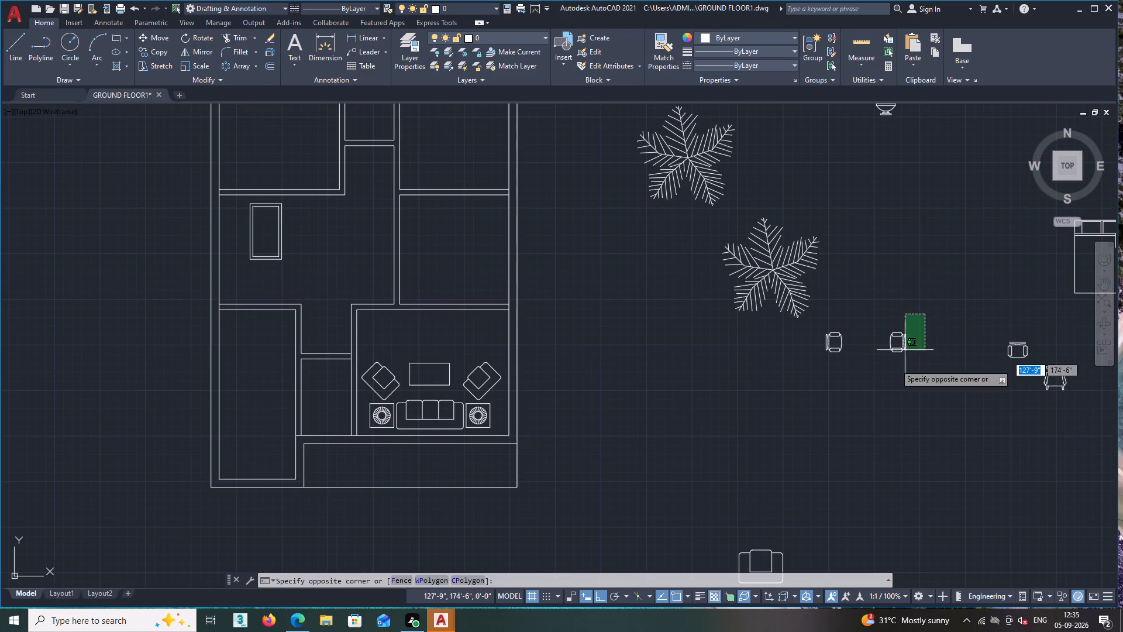
pyautogui.click(879, 393)
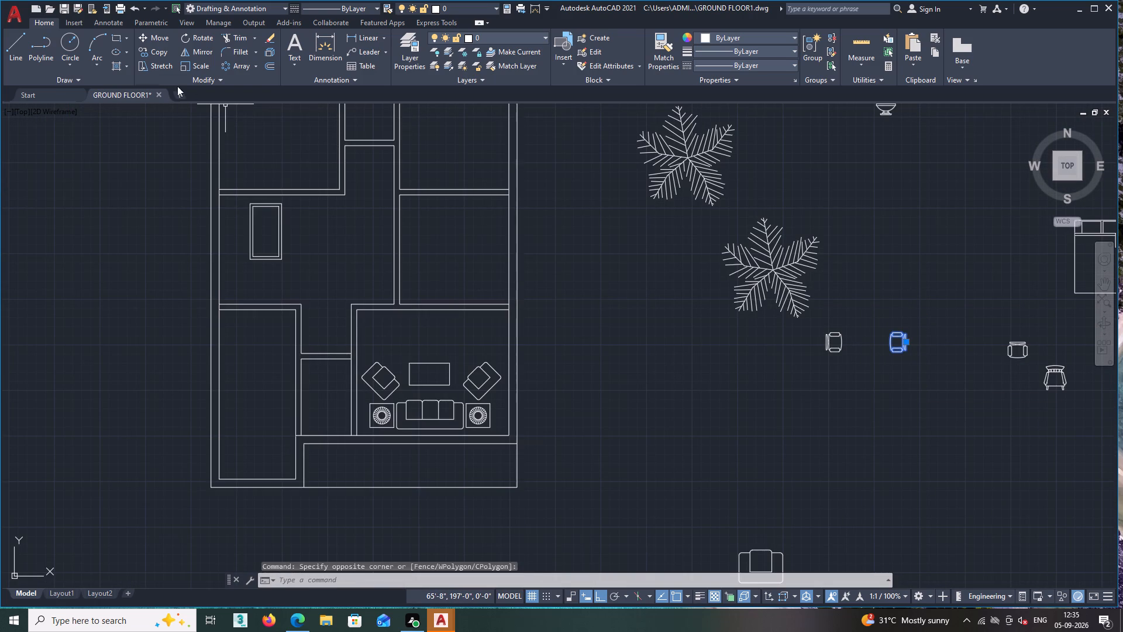
pyautogui.click(147, 37)
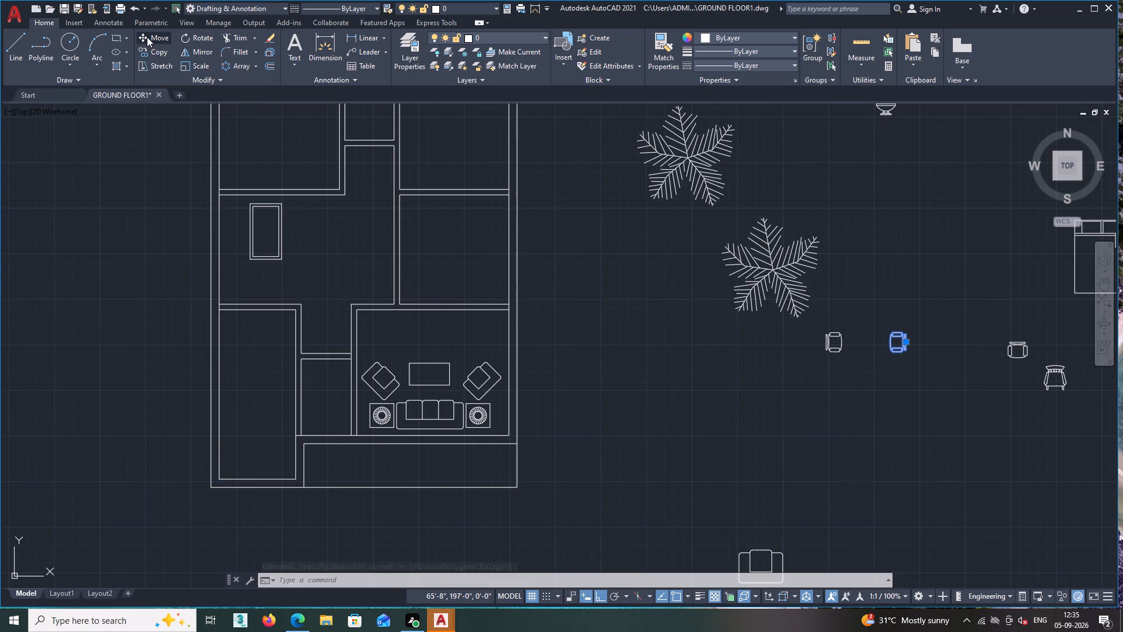
pyautogui.scroll(2, 963, 358)
pyautogui.scroll(3, 890, 355)
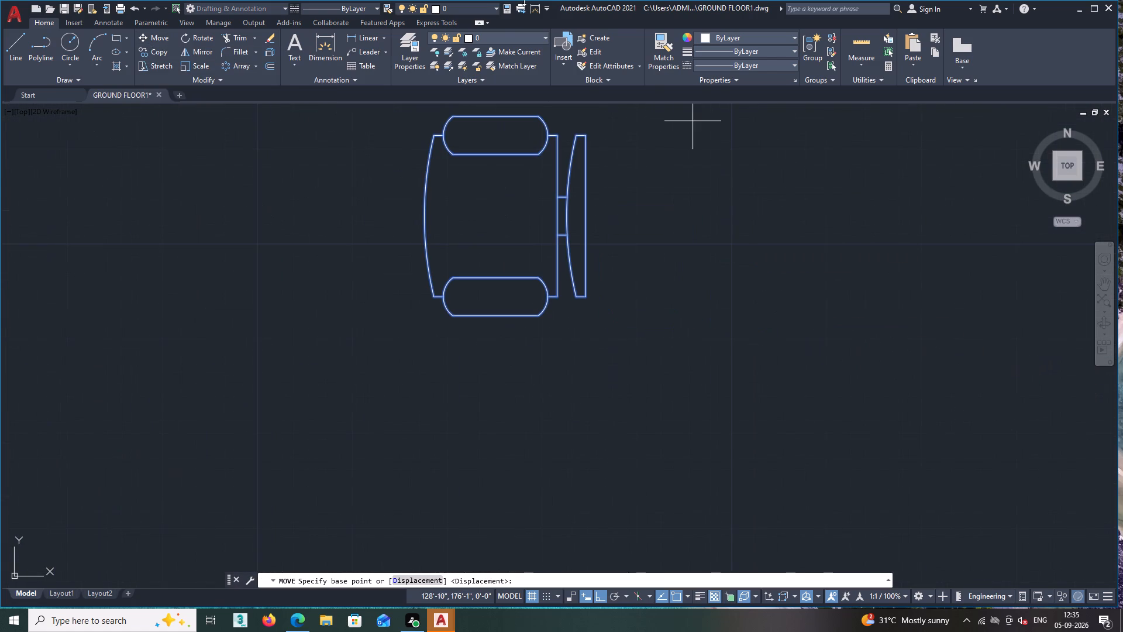
pyautogui.scroll(-1, 594, 171)
pyautogui.scroll(1, 574, 143)
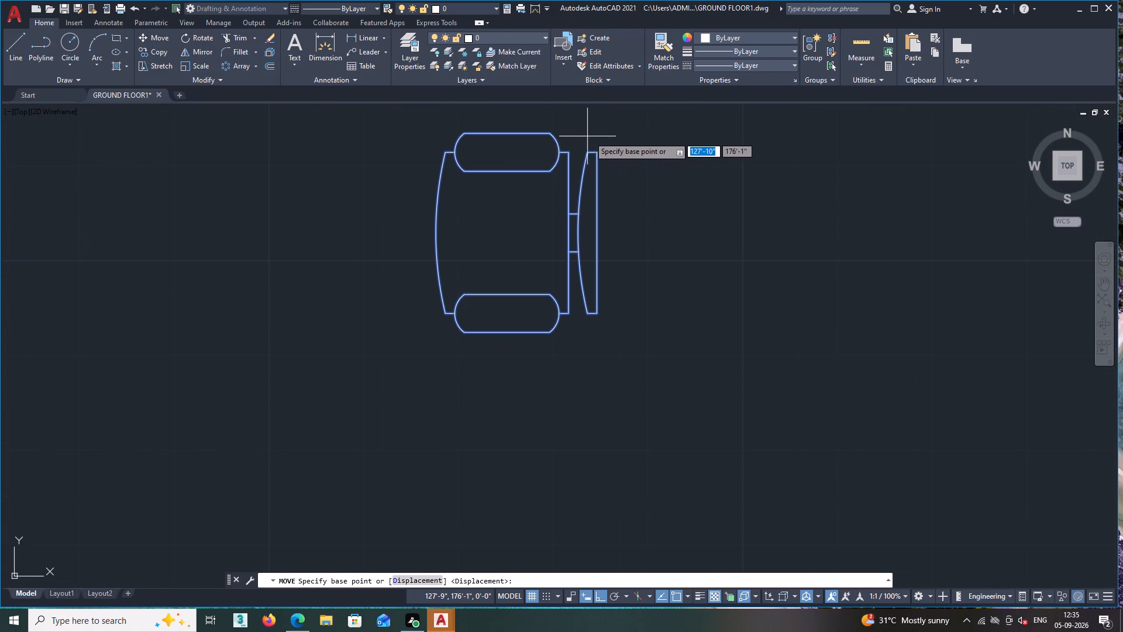
pyautogui.click(597, 152)
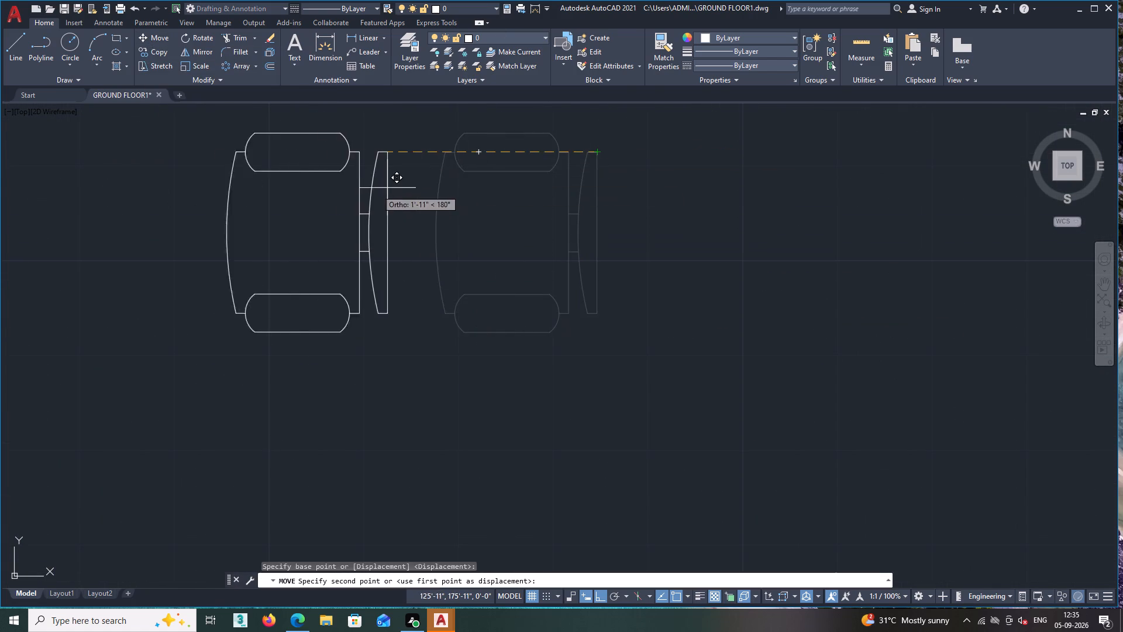
pyautogui.scroll(-6, 359, 192)
pyautogui.press('F8')
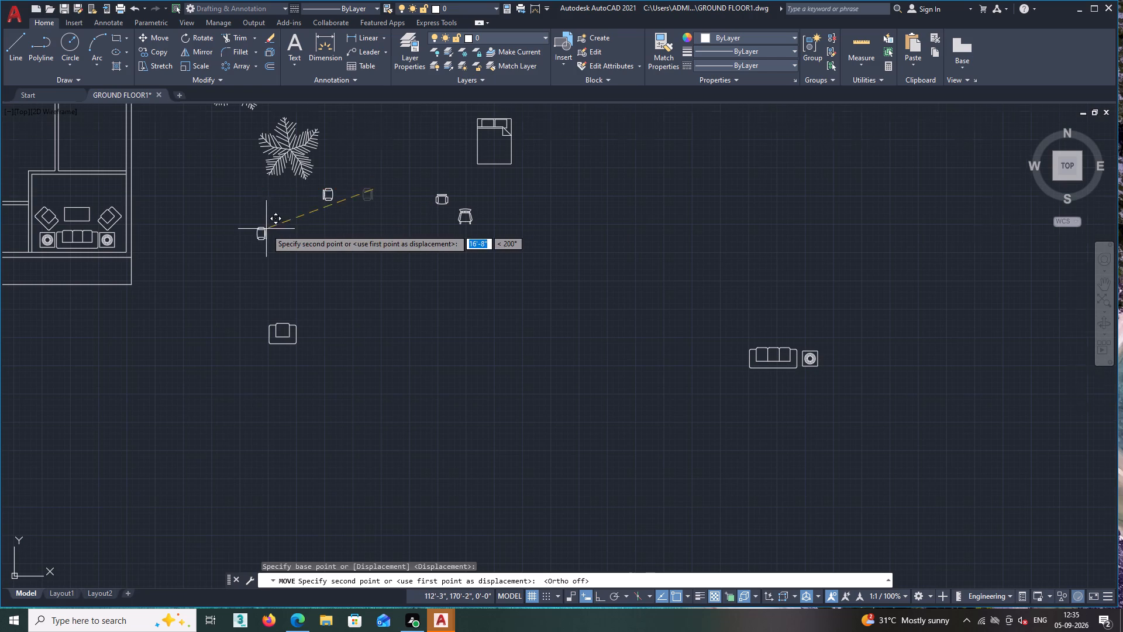
pyautogui.scroll(-2, 266, 229)
pyautogui.moveTo(94, 204); pyautogui.dragTo(566, 286, button='middle')
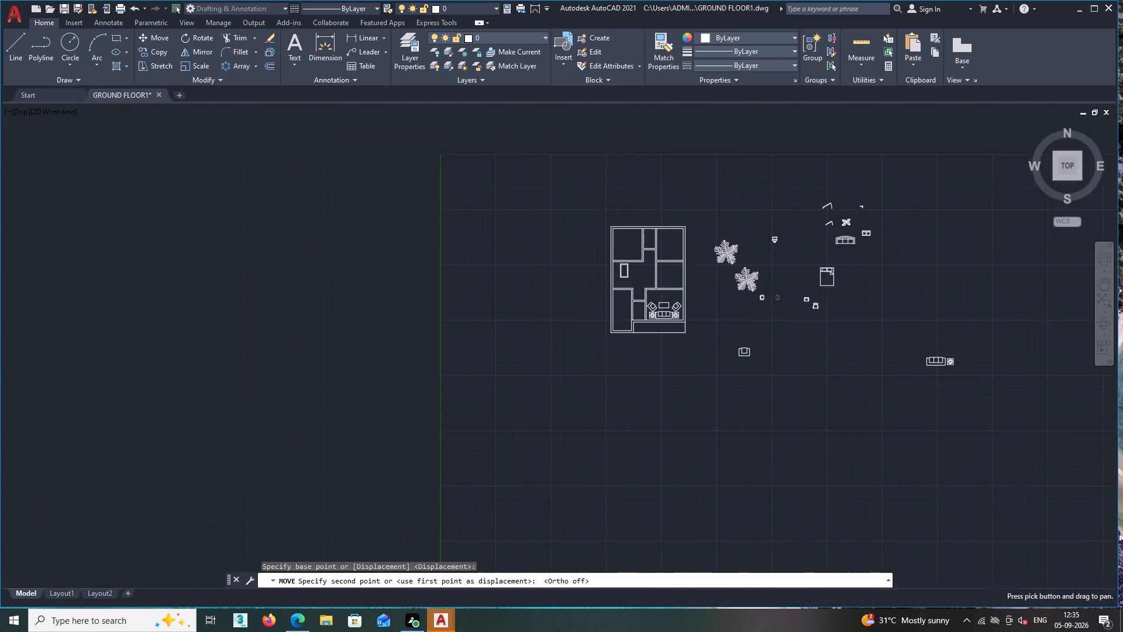
pyautogui.scroll(5, 613, 279)
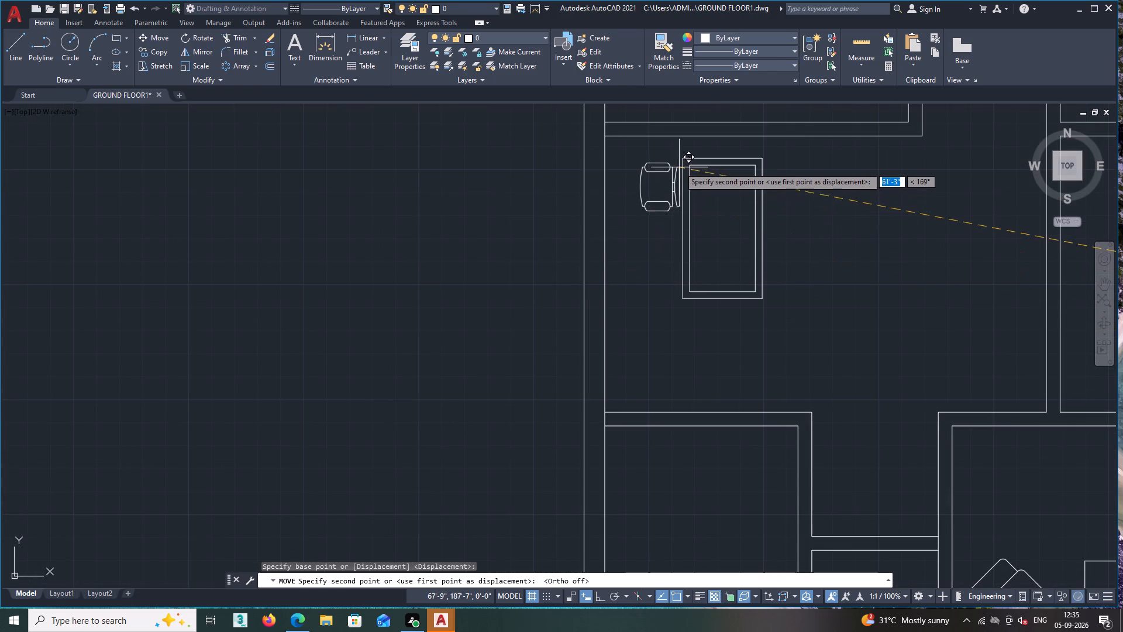
pyautogui.scroll(2, 666, 167)
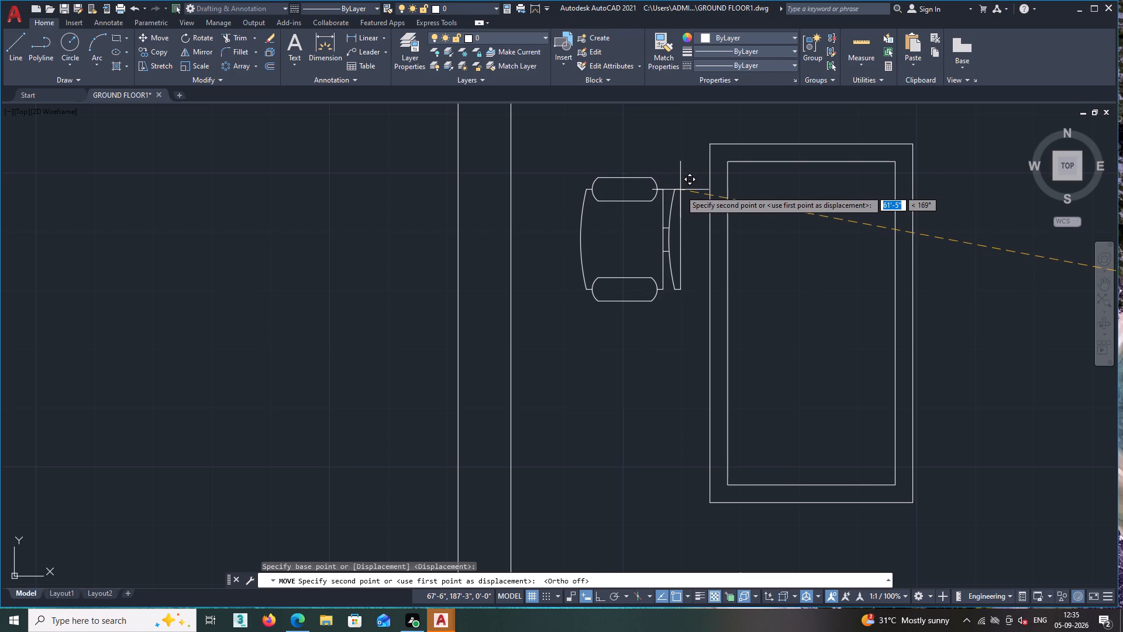
pyautogui.doubleClick(680, 192)
# Scale the armchair beside the central room's table up slightly by eye, based at its backrest's upper outer corner.
pyautogui.scroll(-2, 684, 276)
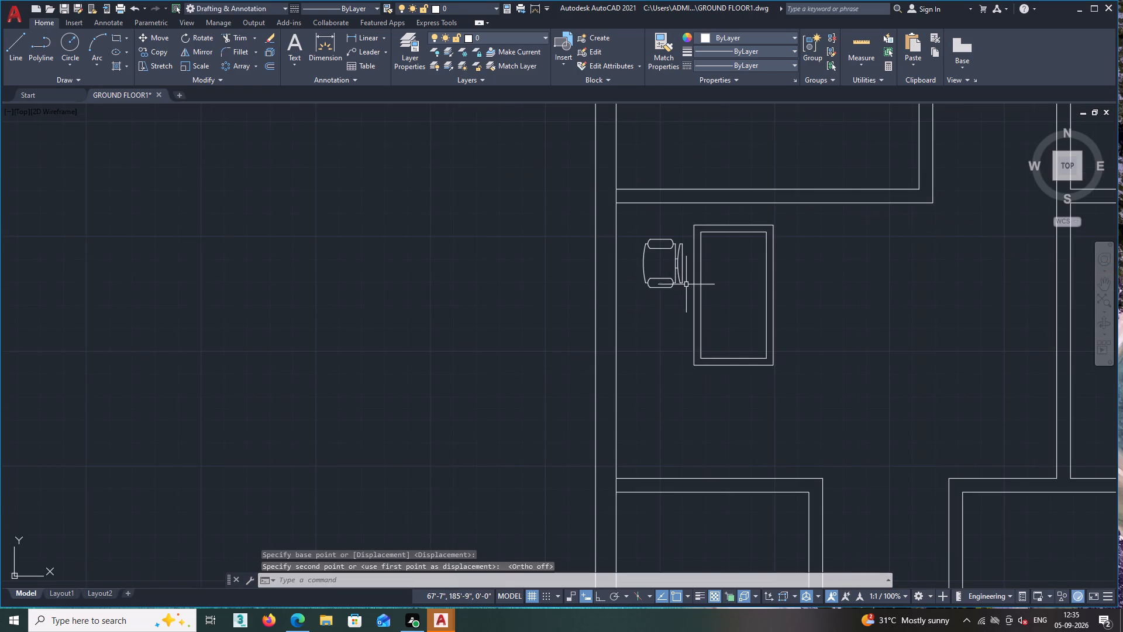
pyautogui.scroll(-2, 686, 290)
pyautogui.scroll(2, 676, 305)
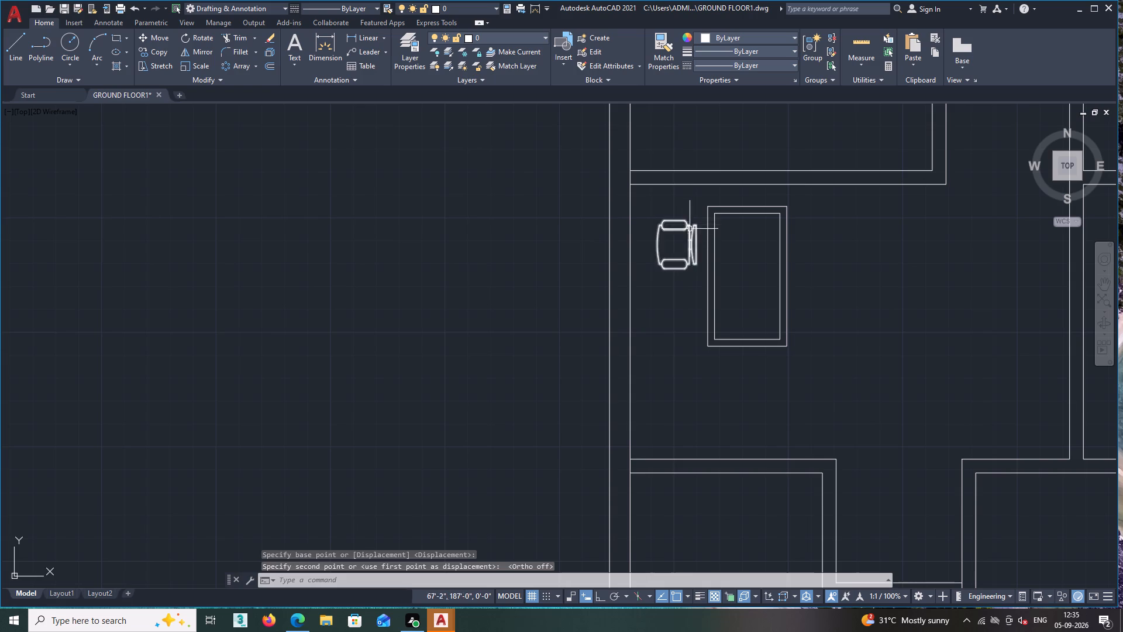
pyautogui.click(695, 215)
pyautogui.click(662, 281)
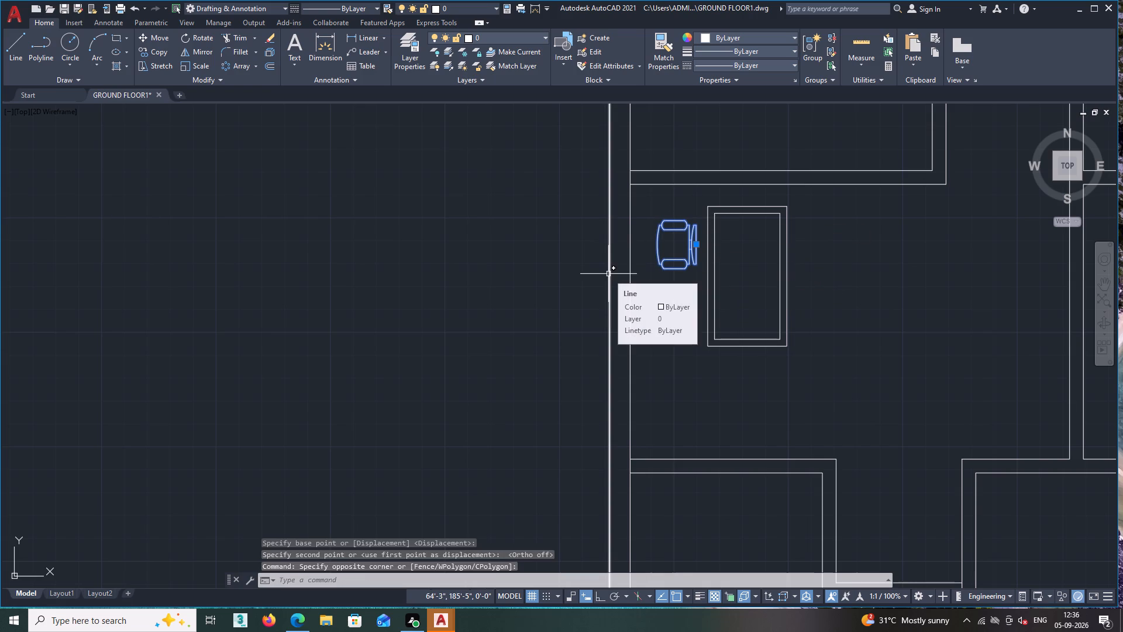
pyautogui.press('s')
pyautogui.write('CA')
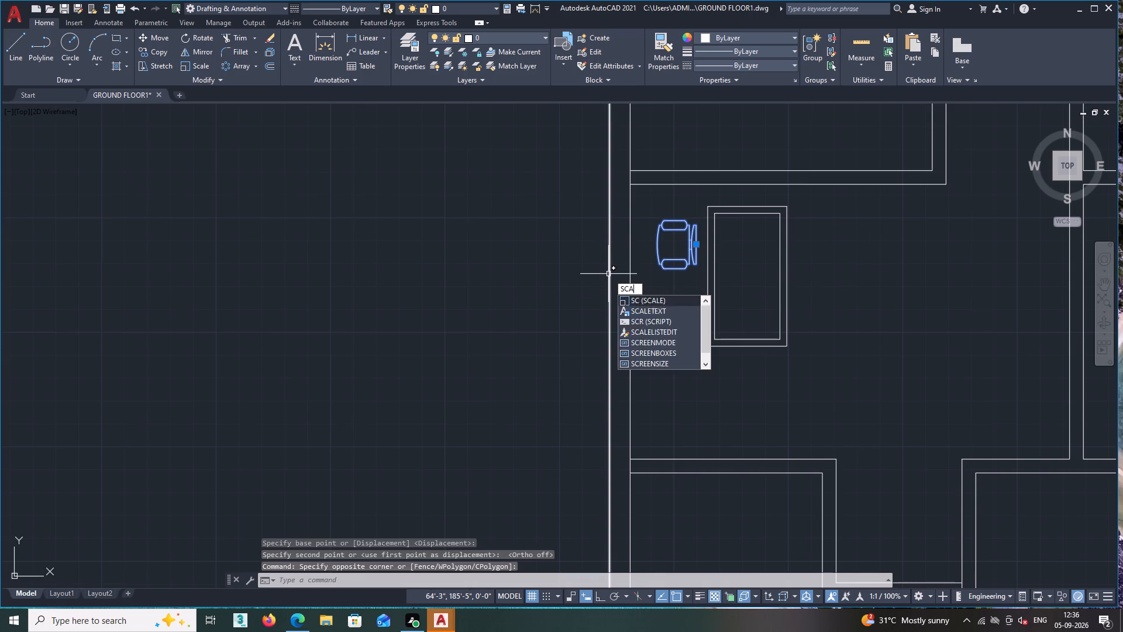
pyautogui.click(640, 298)
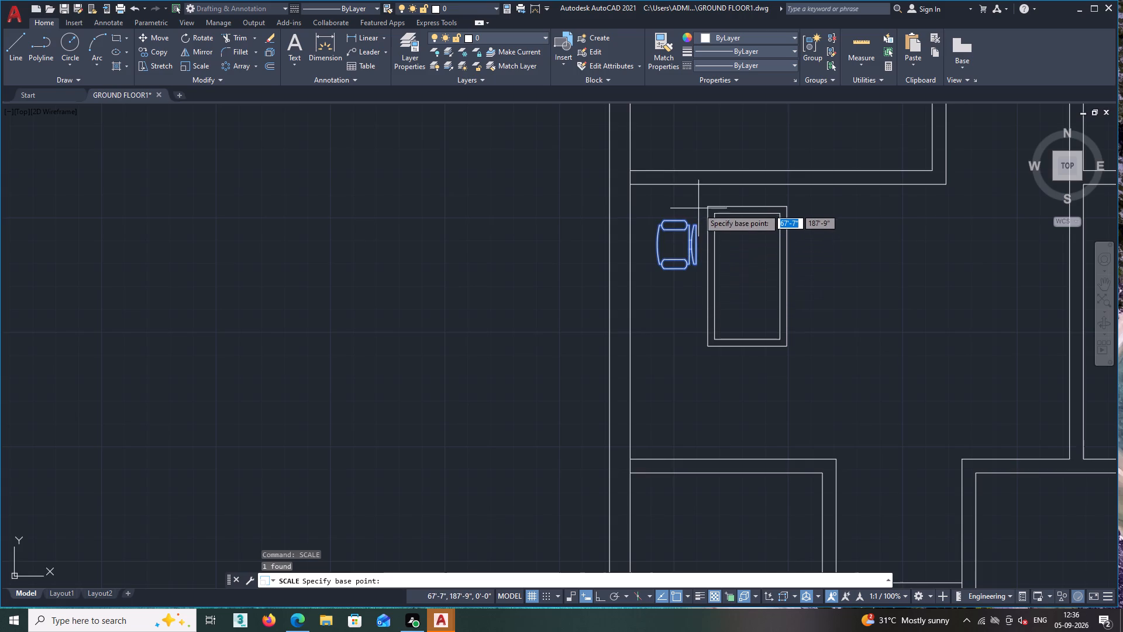
pyautogui.scroll(2, 697, 207)
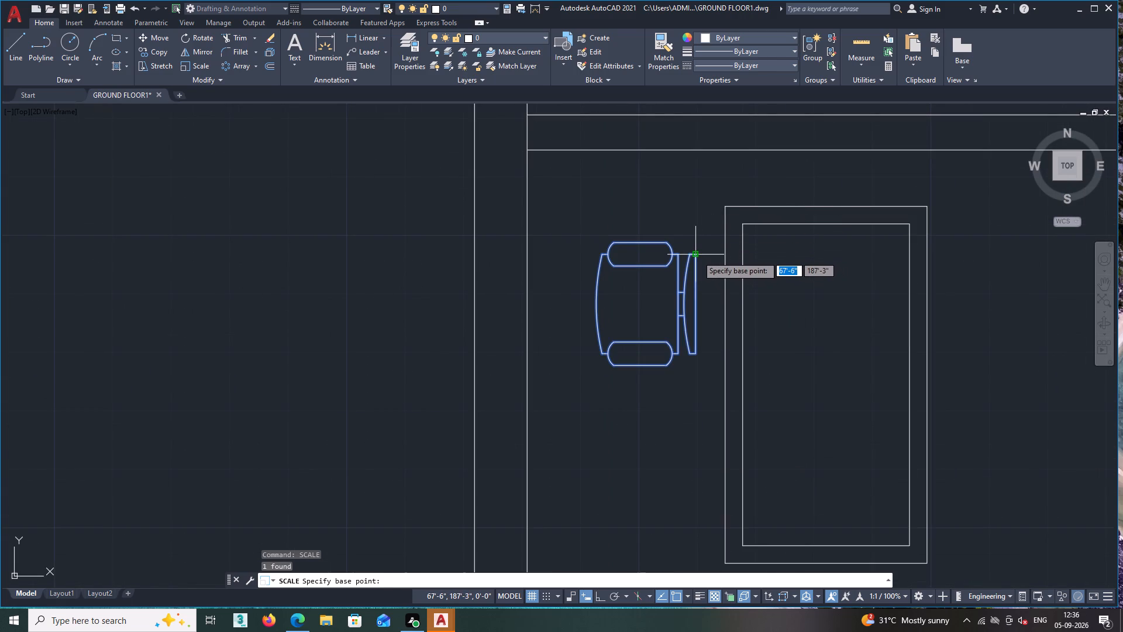
pyautogui.click(697, 256)
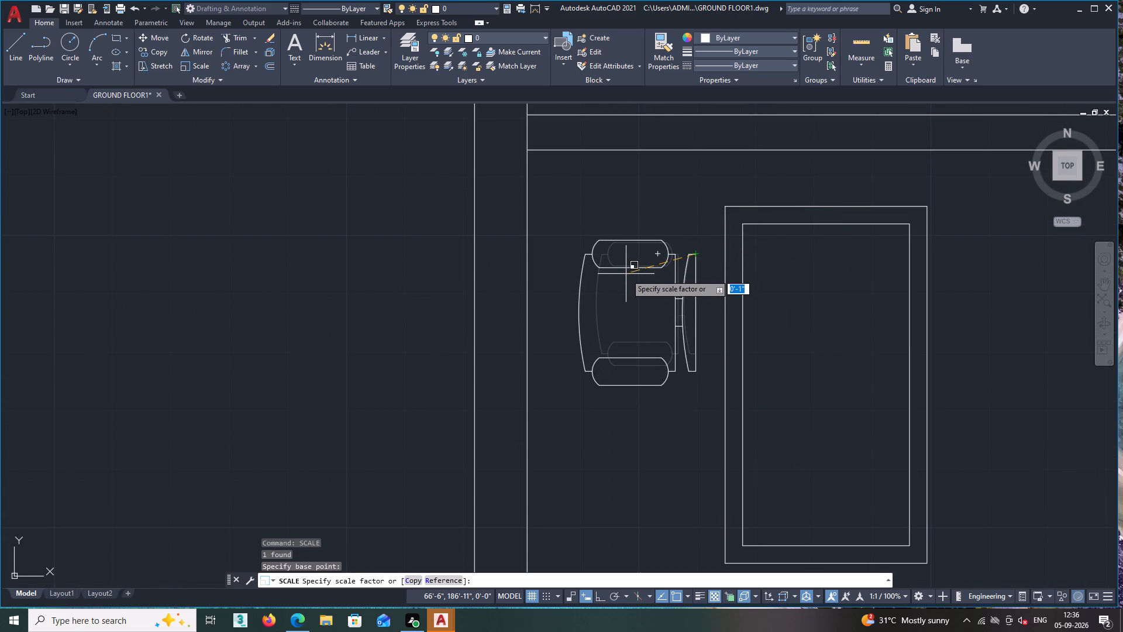
pyautogui.doubleClick(626, 274)
# Move the enlarged armchair about 4" straight up beside the table, based at its backrest's upper outer corner.
pyautogui.scroll(-2, 654, 318)
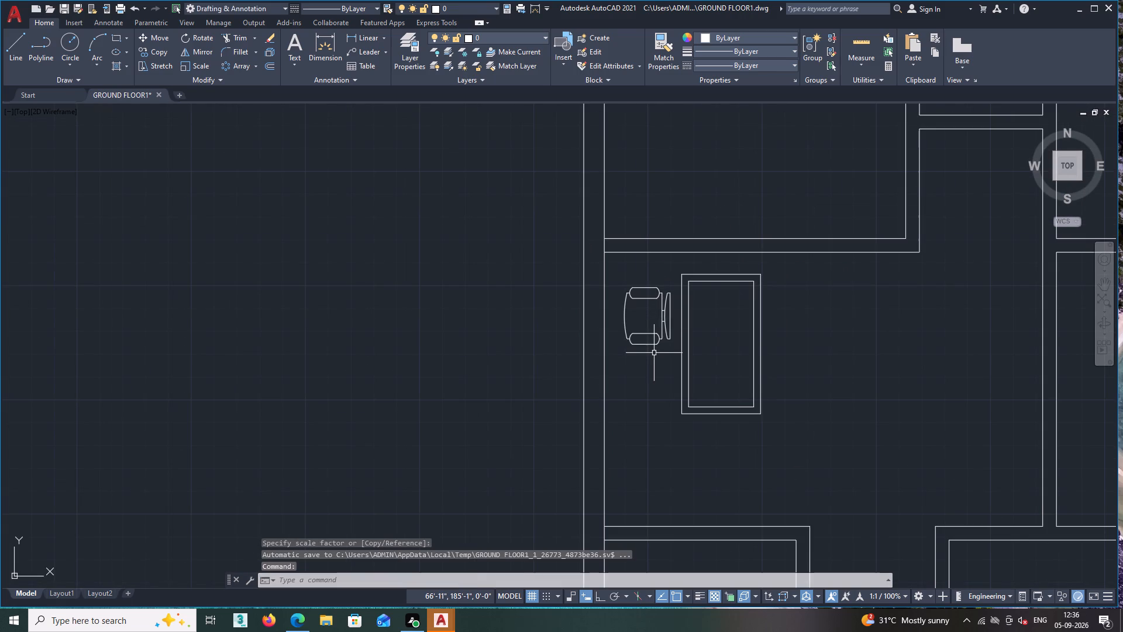
pyautogui.scroll(-1, 654, 354)
pyautogui.moveTo(651, 365); pyautogui.dragTo(657, 322, button='middle')
pyautogui.scroll(1, 657, 322)
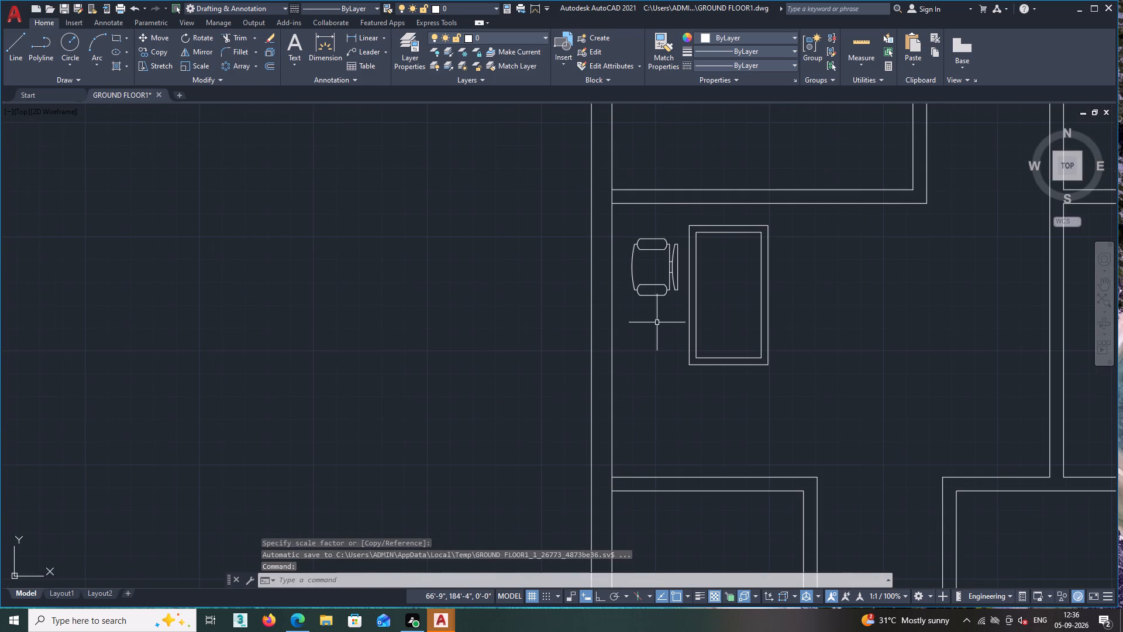
pyautogui.scroll(1, 668, 298)
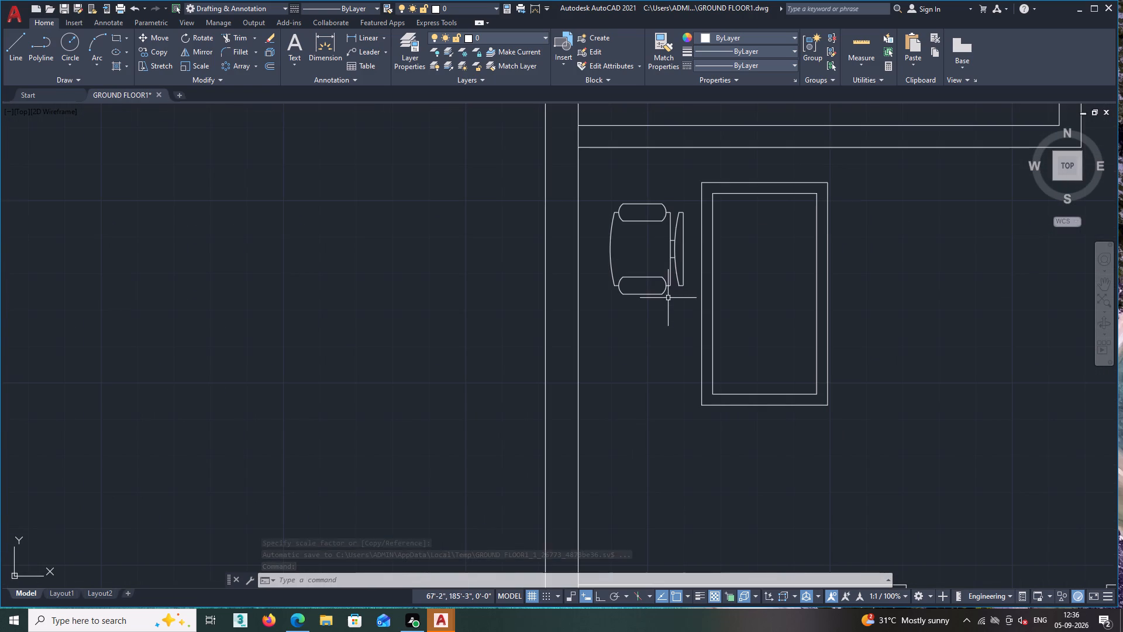
pyautogui.click(685, 193)
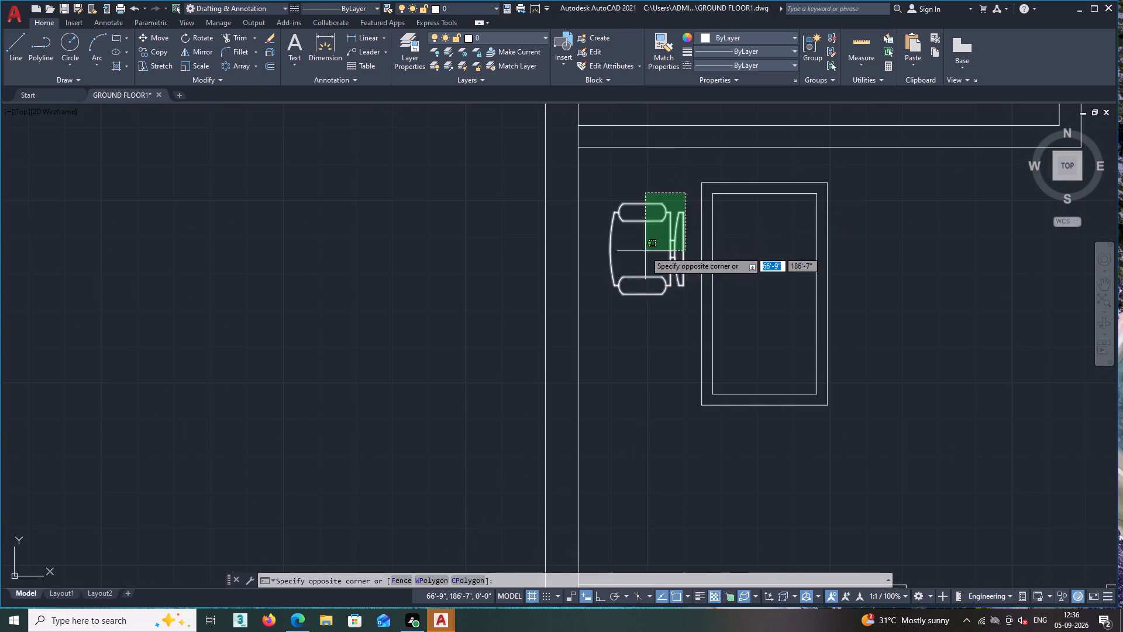
pyautogui.click(608, 316)
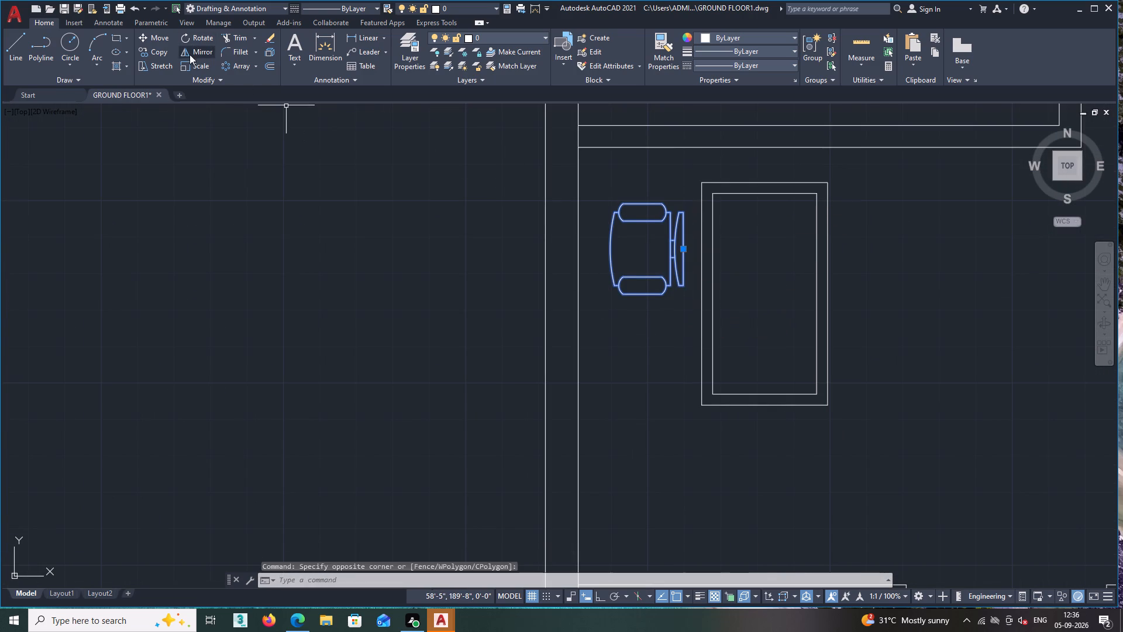
pyautogui.doubleClick(160, 38)
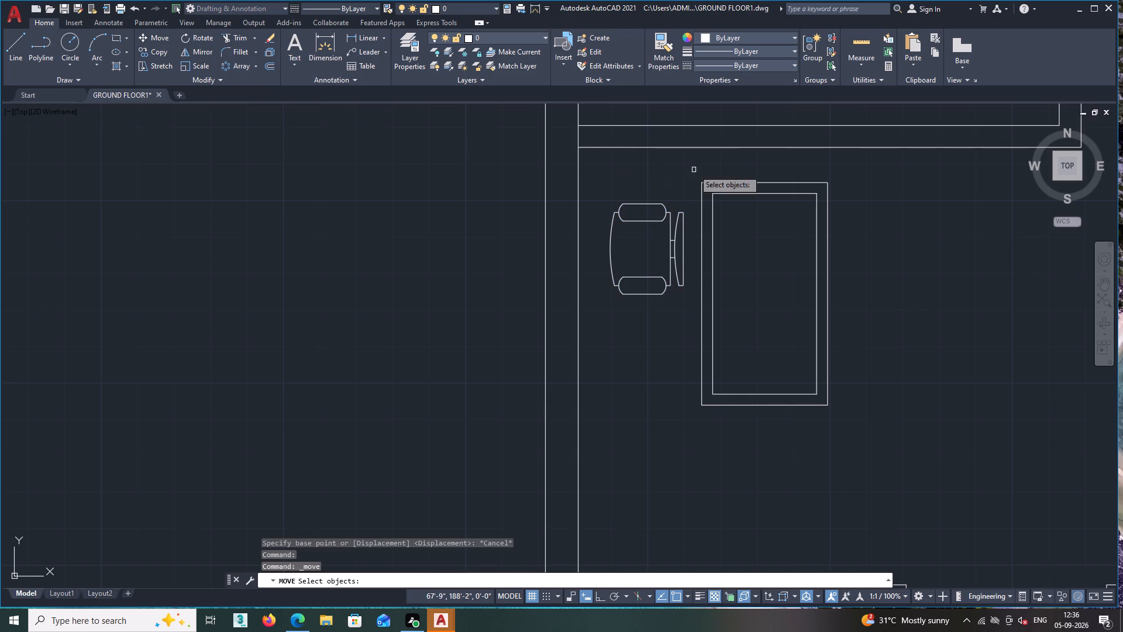
pyautogui.click(691, 184)
pyautogui.moveTo(693, 191); pyautogui.dragTo(688, 202)
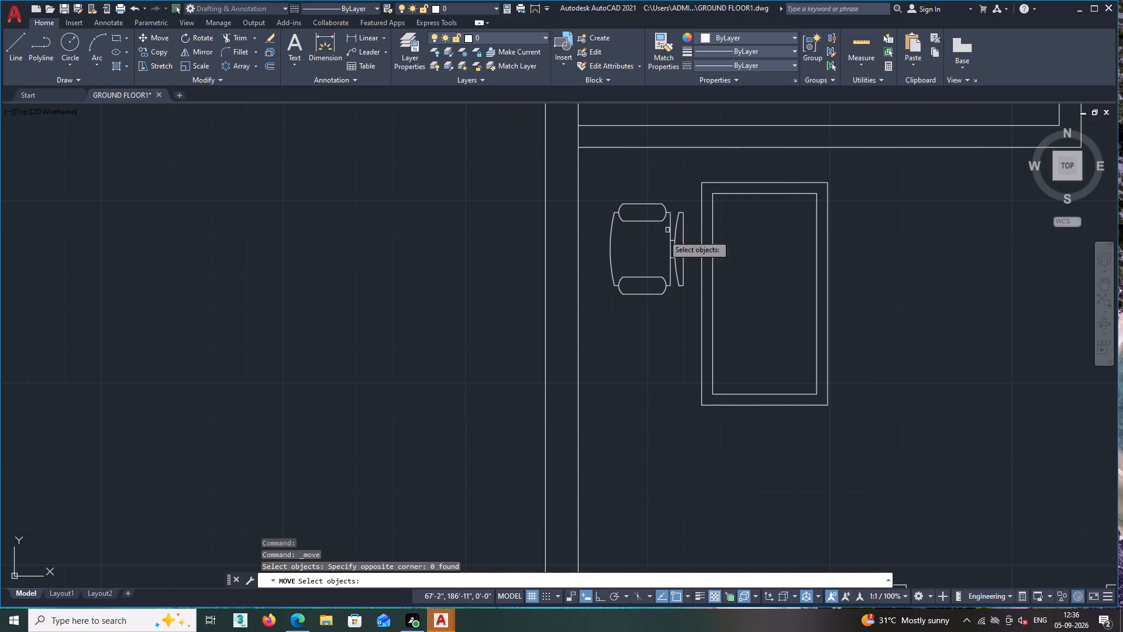
pyautogui.click(652, 204)
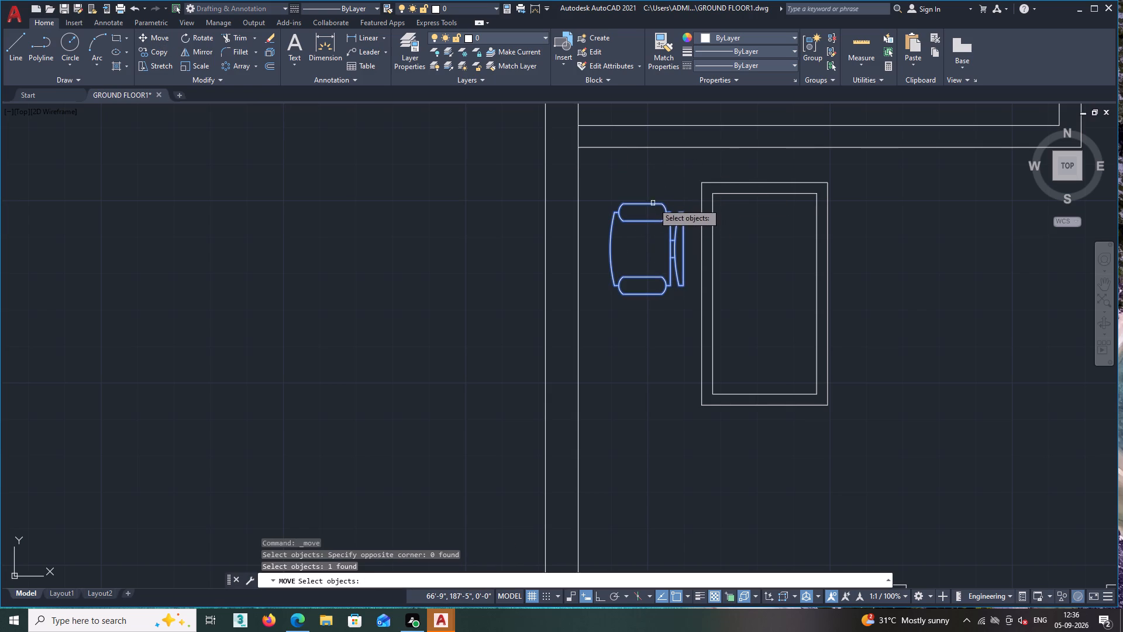
pyautogui.rightClick(665, 183)
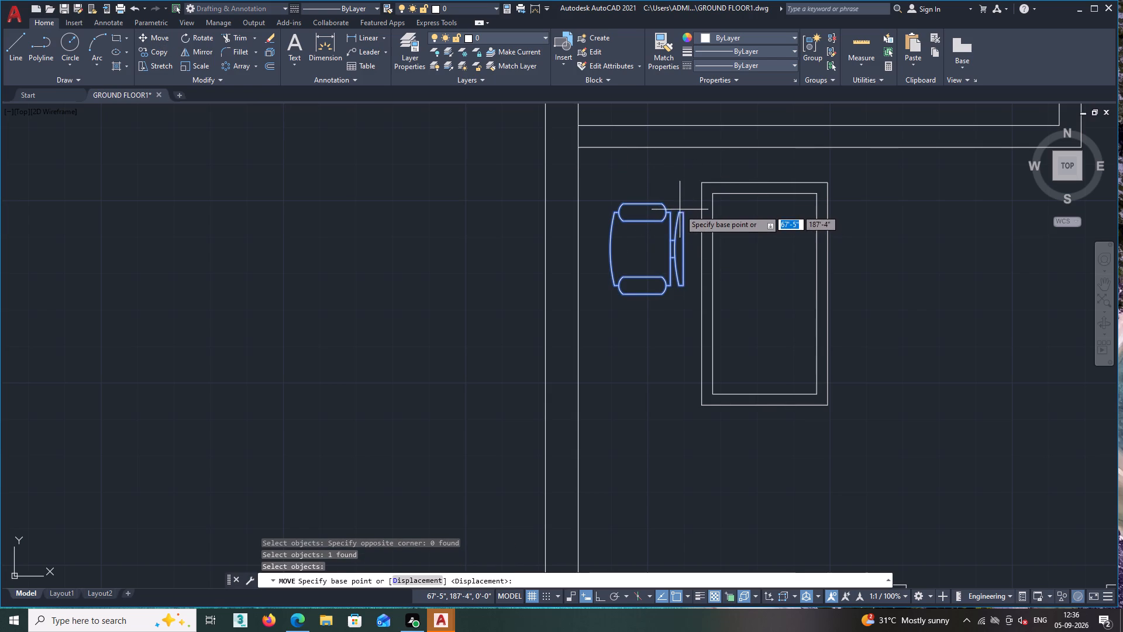
pyautogui.click(683, 212)
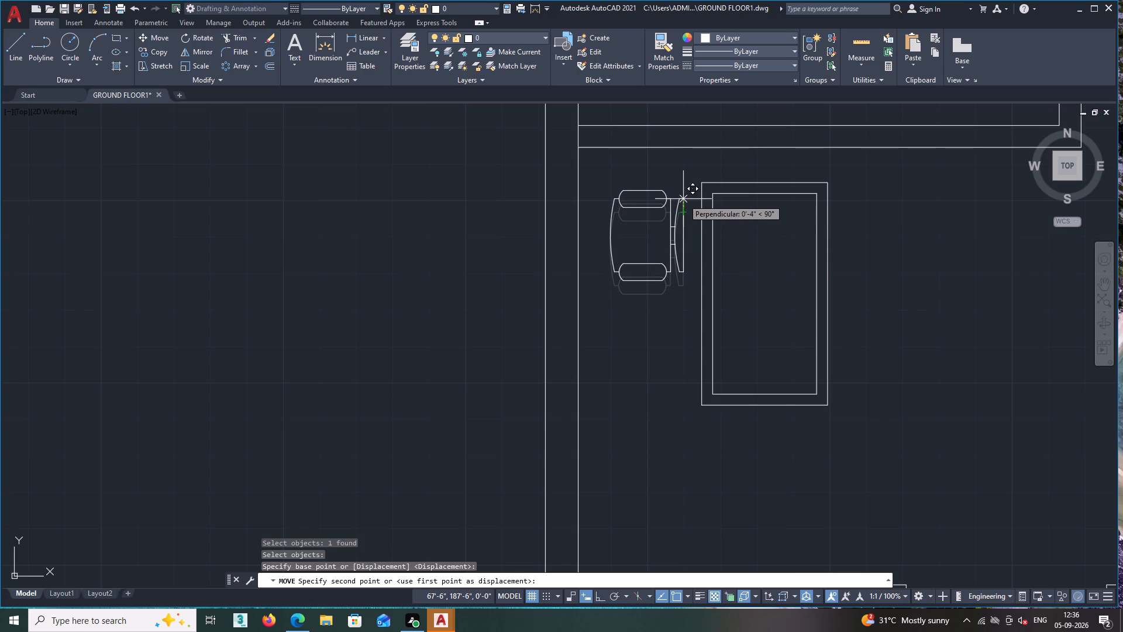
pyautogui.click(683, 199)
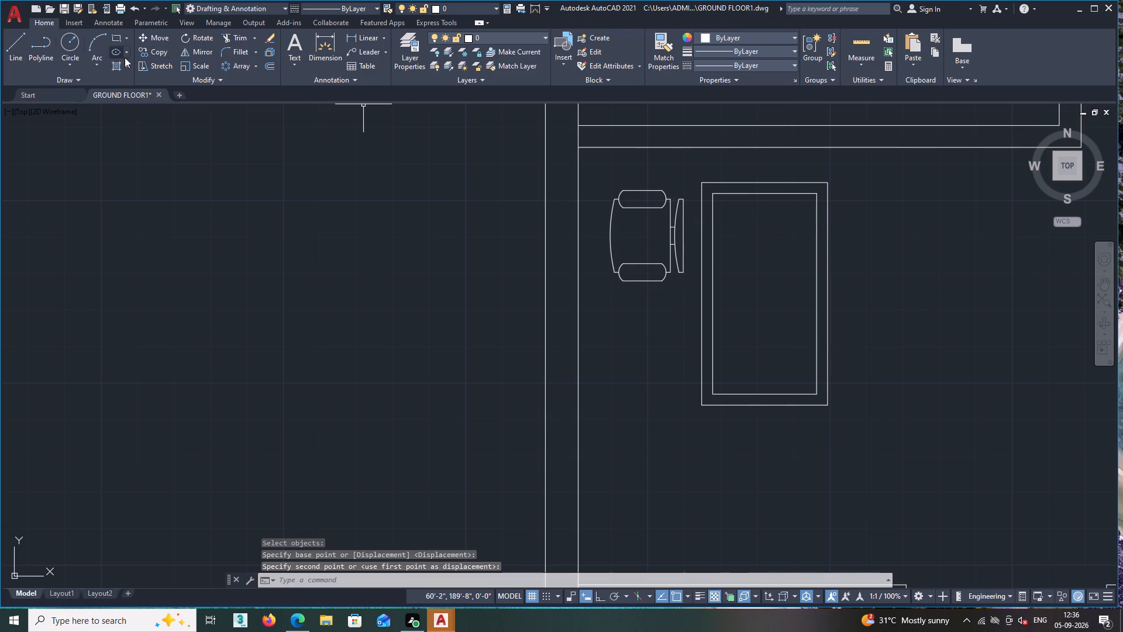
# Copy the armchair beside the central room's table about 2'-9" straight down and also straight across to the table's opposite side.
pyautogui.click(154, 52)
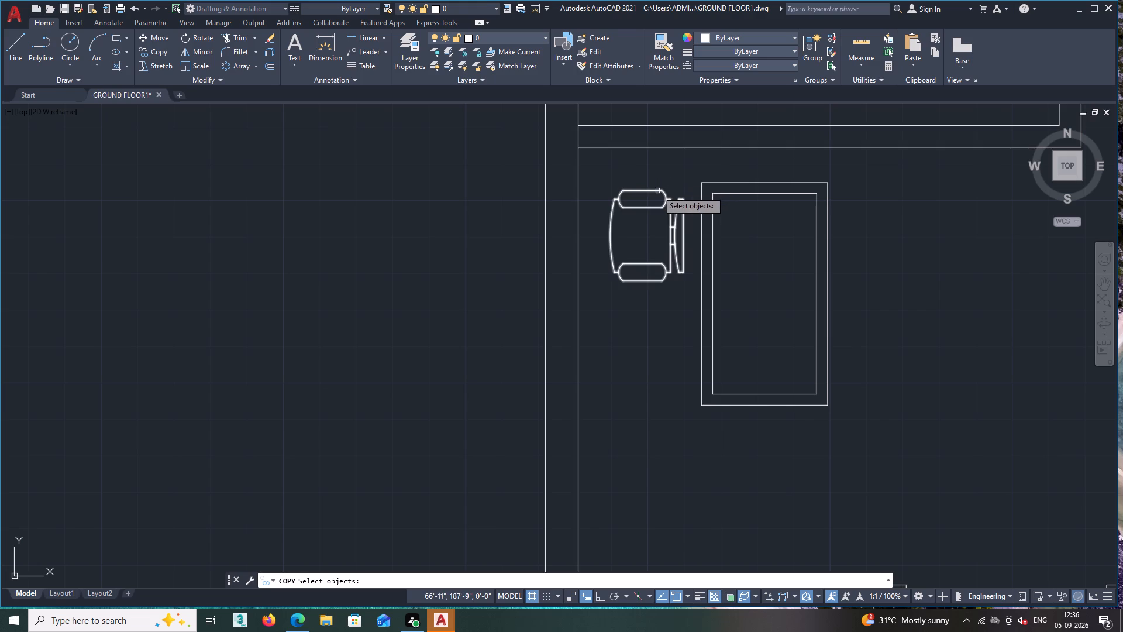
pyautogui.click(657, 191)
pyautogui.rightClick(661, 167)
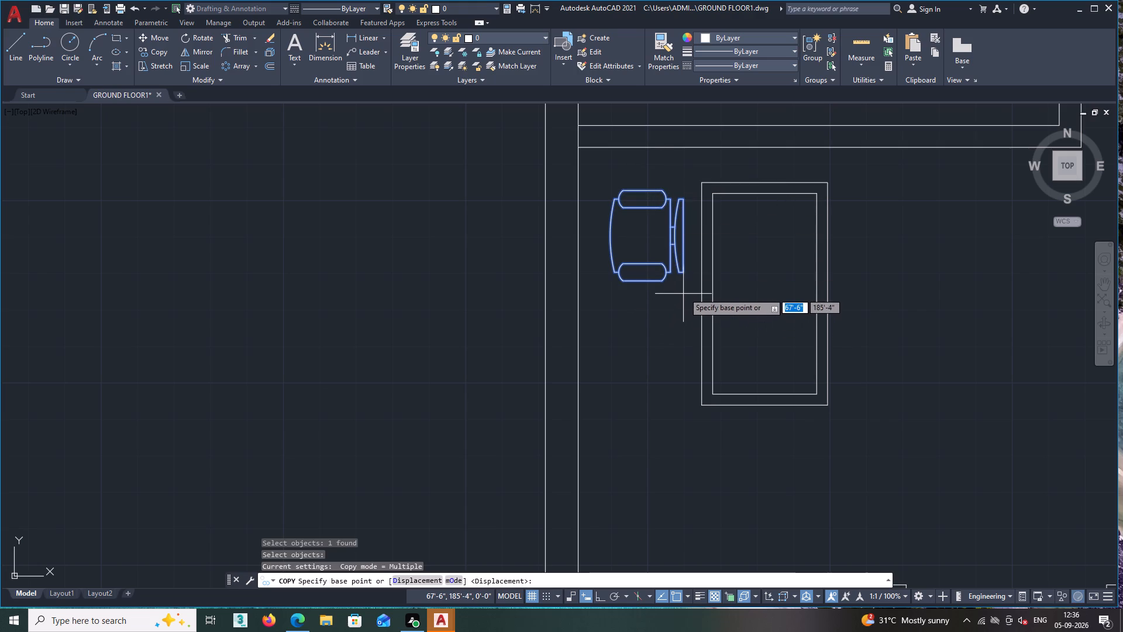
pyautogui.click(683, 272)
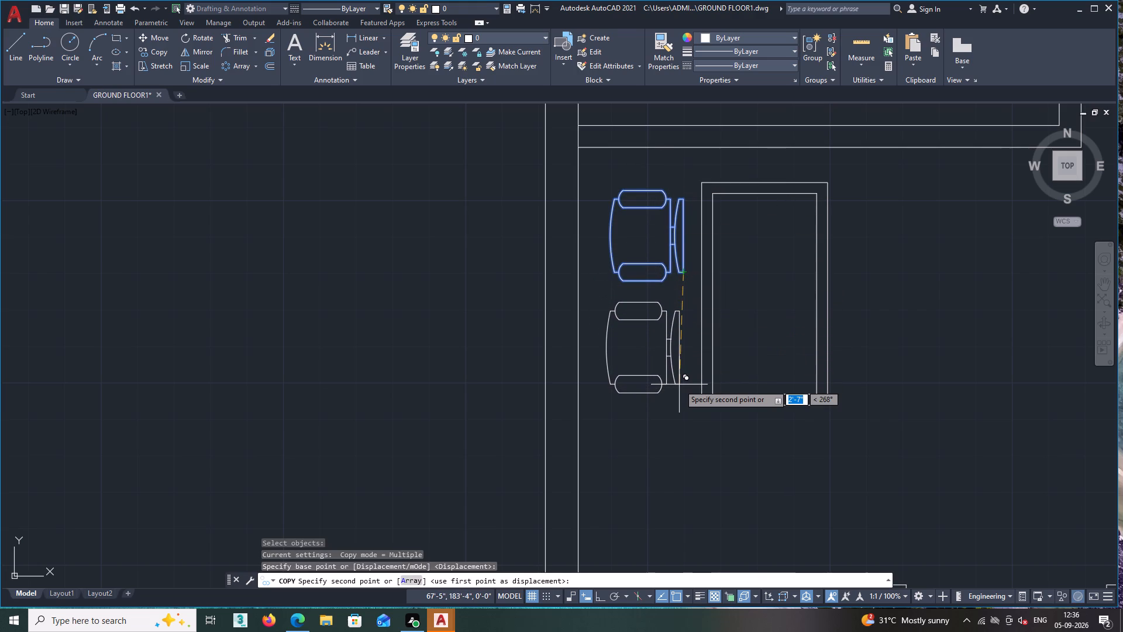
pyautogui.press('F8')
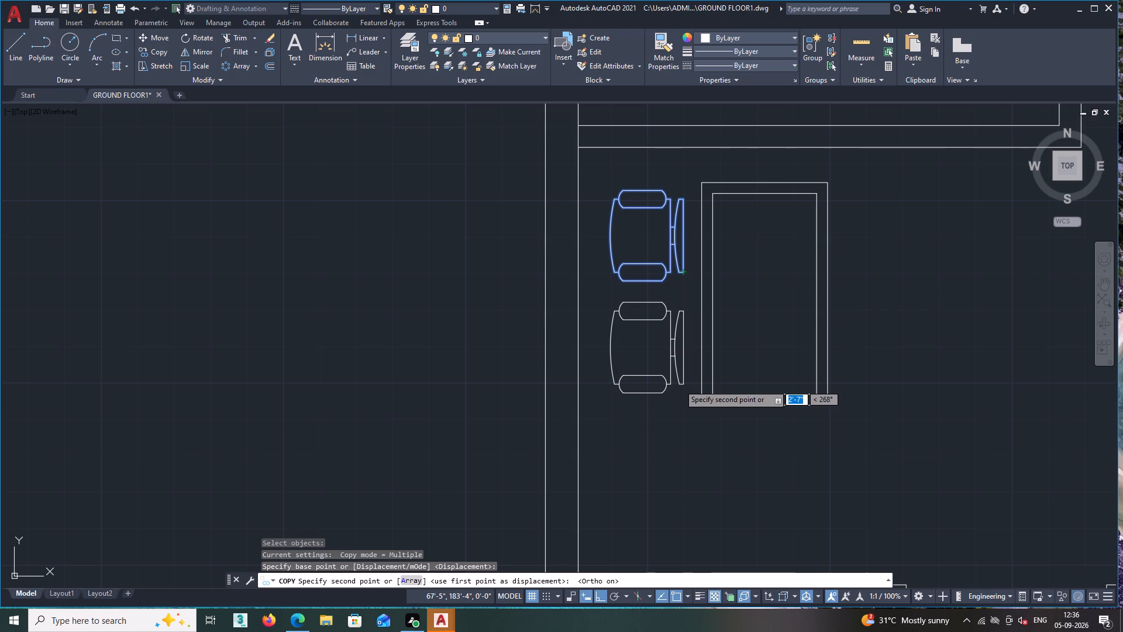
pyautogui.scroll(-1, 680, 386)
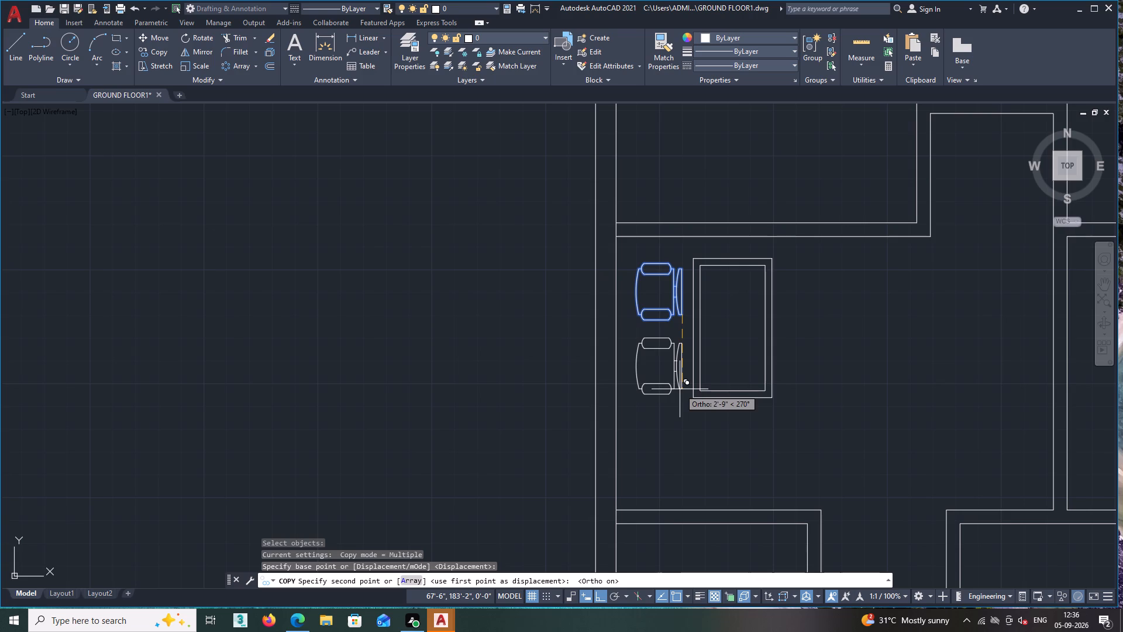
pyautogui.doubleClick(680, 389)
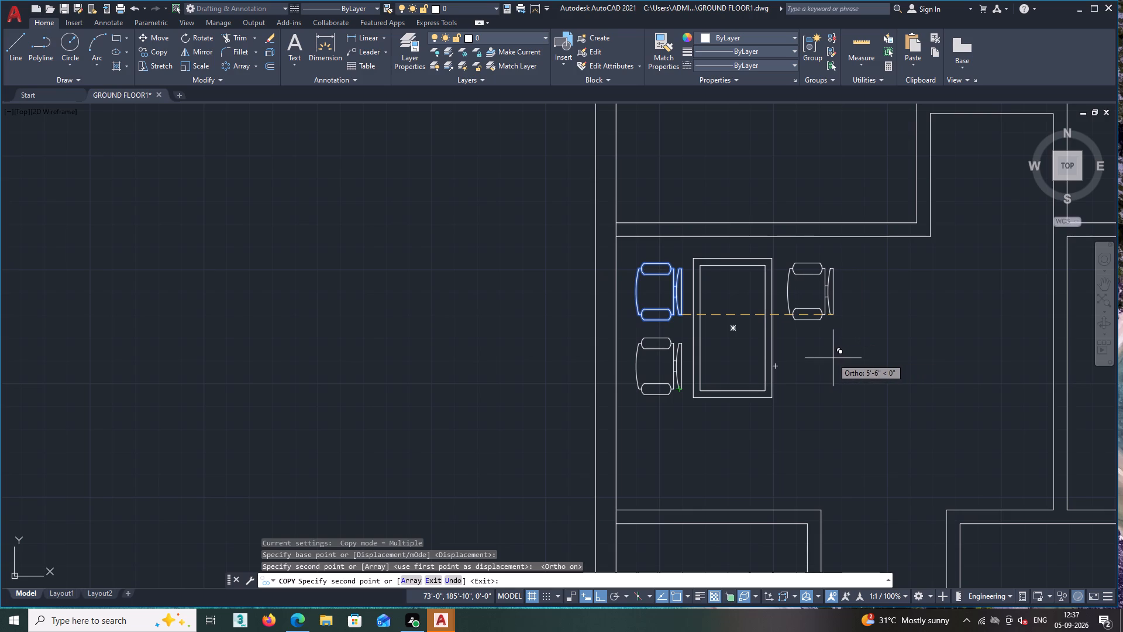
pyautogui.doubleClick(828, 358)
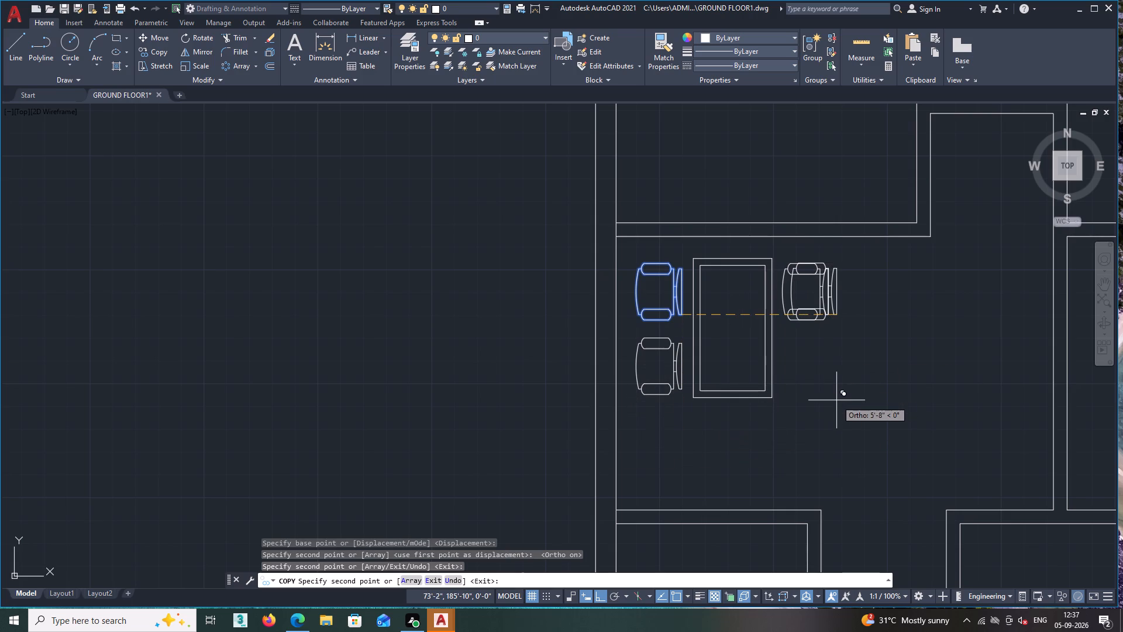
pyautogui.press('Escape')
# Rotate the armchair copy on the table's inner side by 180° about the midpoint of its backrest's outer edge.
pyautogui.scroll(1, 807, 339)
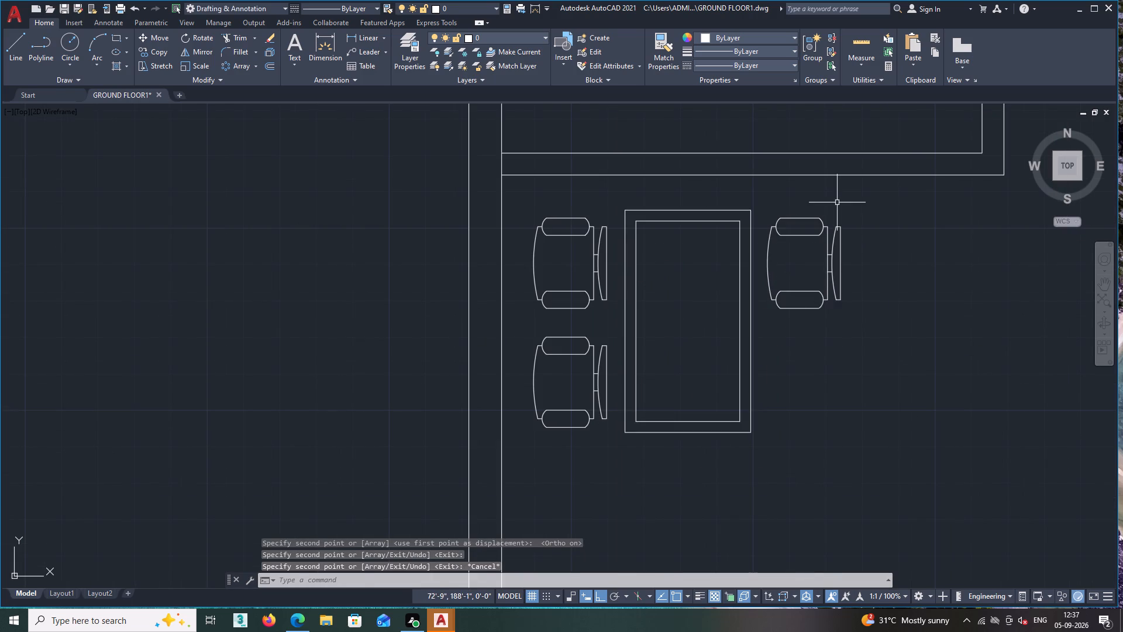
pyautogui.moveTo(838, 201); pyautogui.dragTo(839, 207)
pyautogui.click(769, 344)
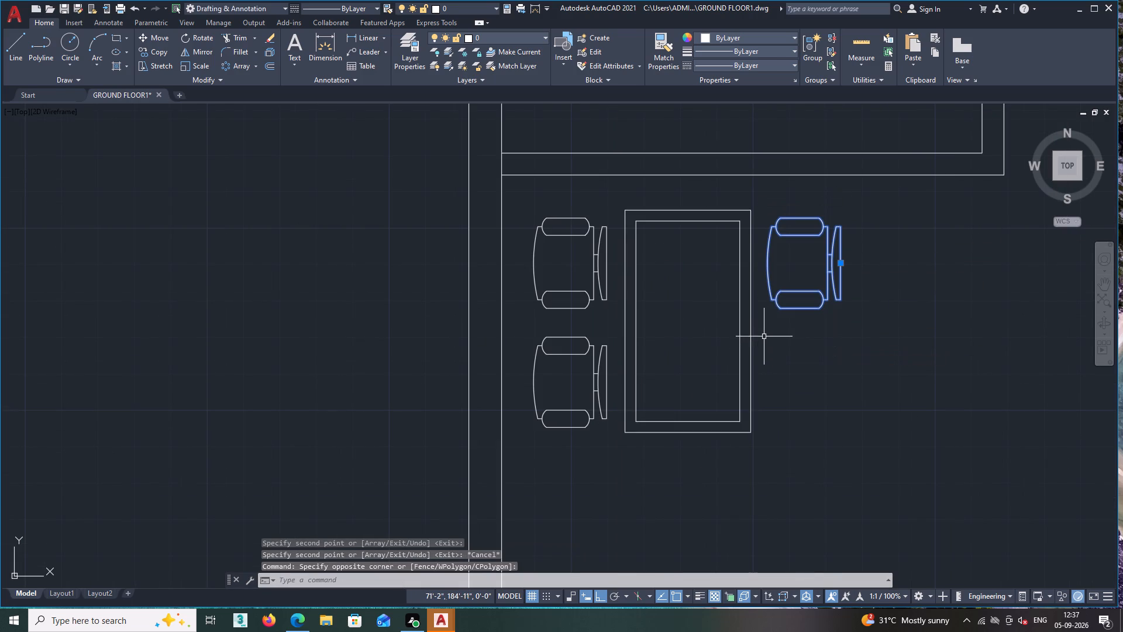
pyautogui.click(192, 37)
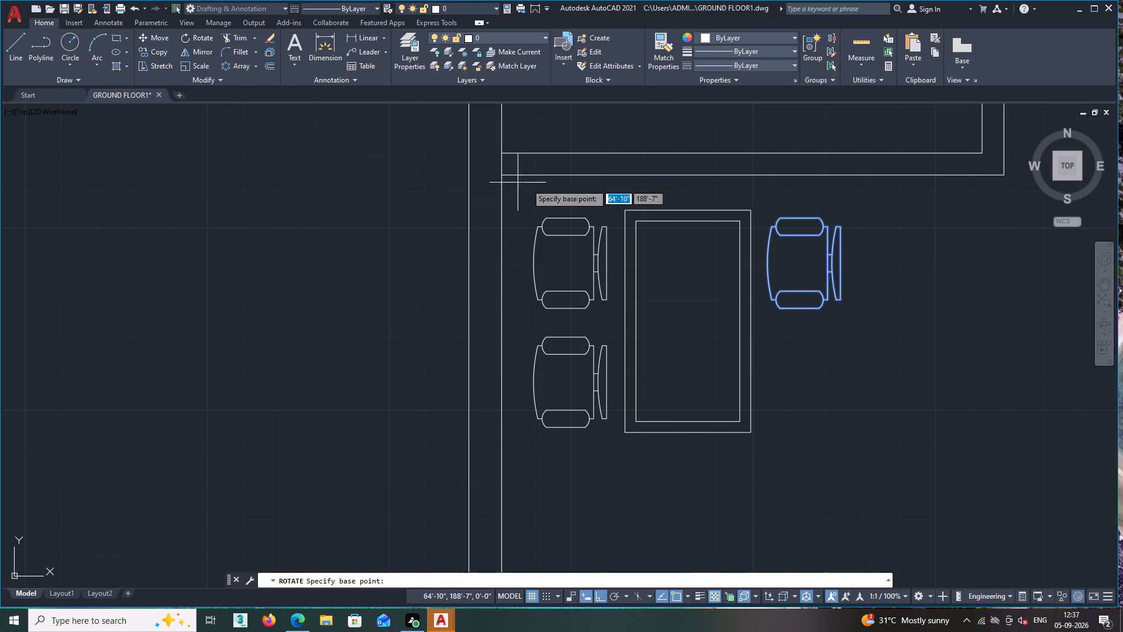
pyautogui.click(839, 263)
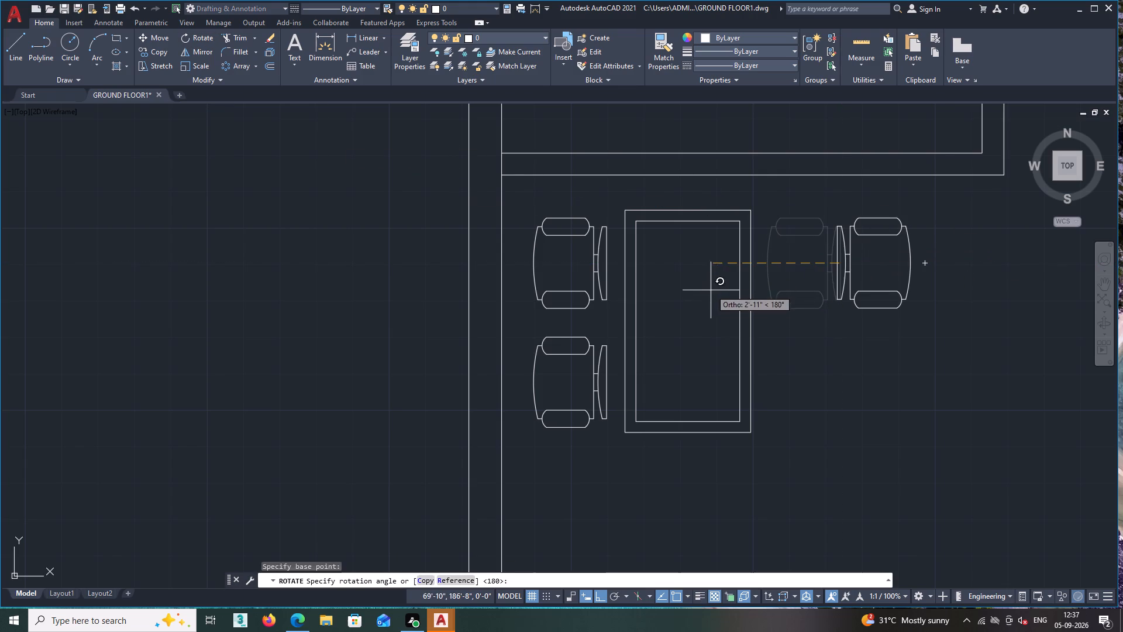
pyautogui.click(660, 314)
# Move the rotated armchair about 1'-6" straight toward the table, based at its backrest's upper outer corner.
pyautogui.scroll(-1, 774, 332)
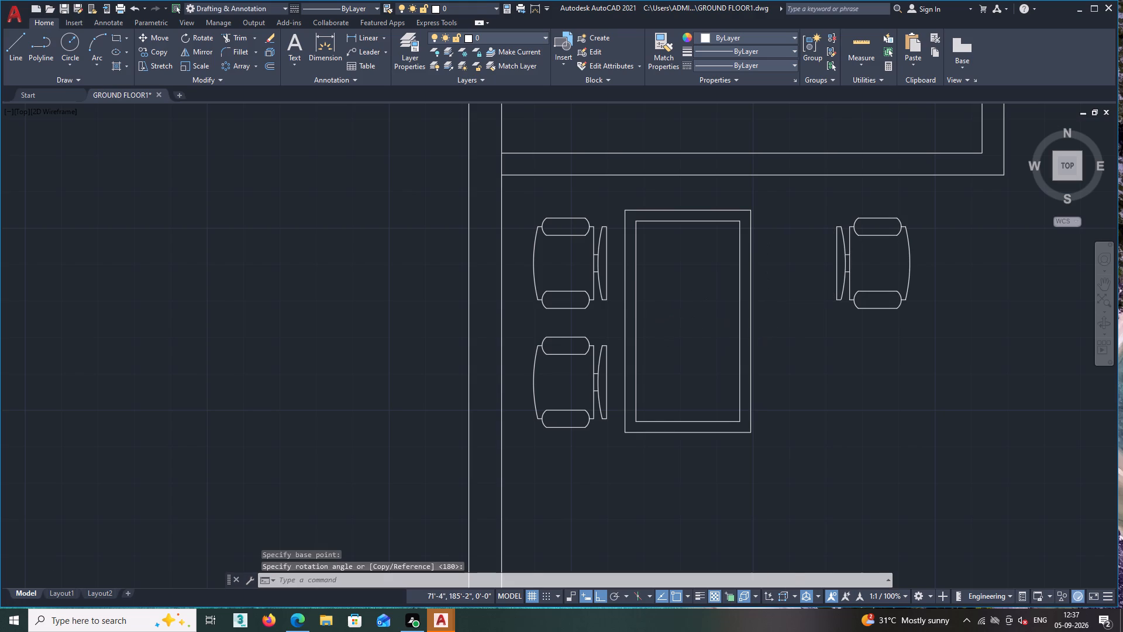
pyautogui.scroll(1, 818, 339)
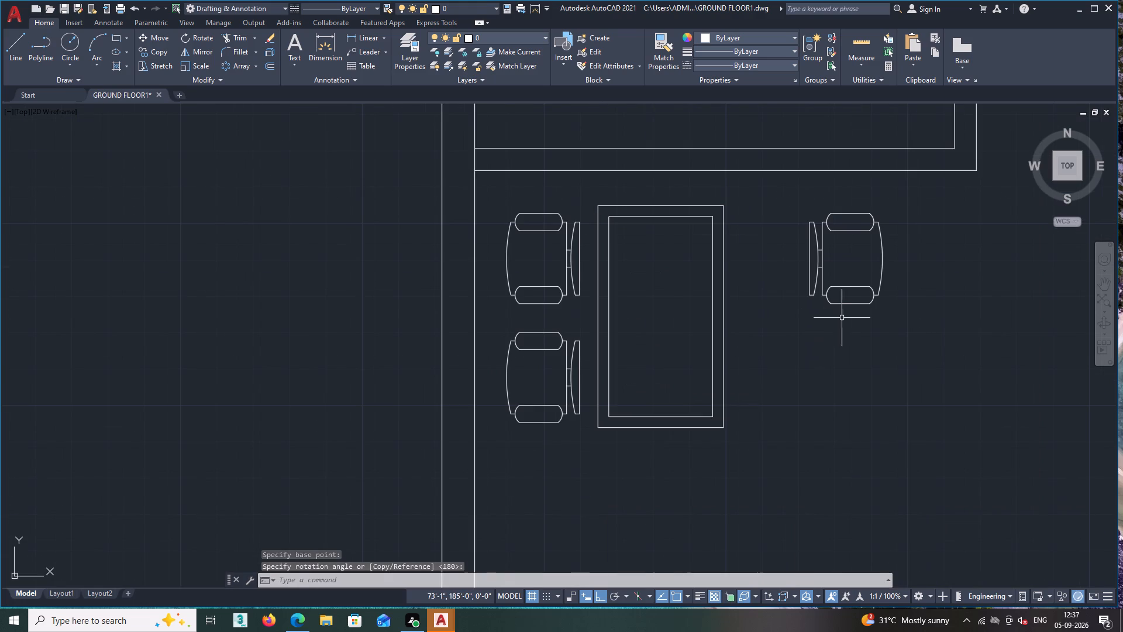
pyautogui.click(904, 194)
pyautogui.click(764, 346)
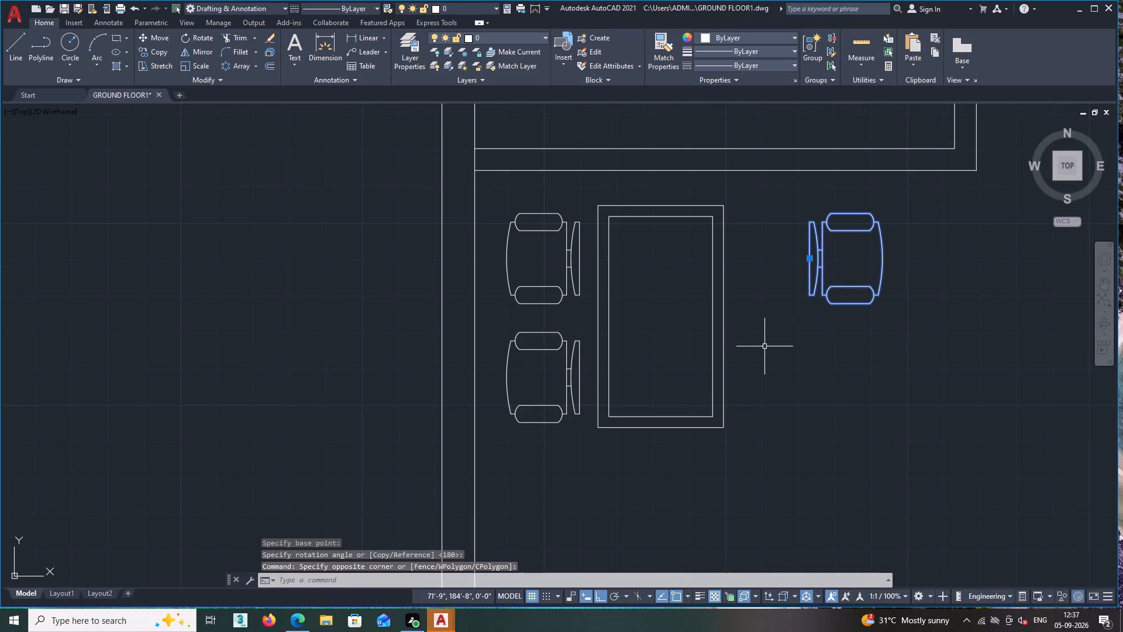
pyautogui.click(156, 38)
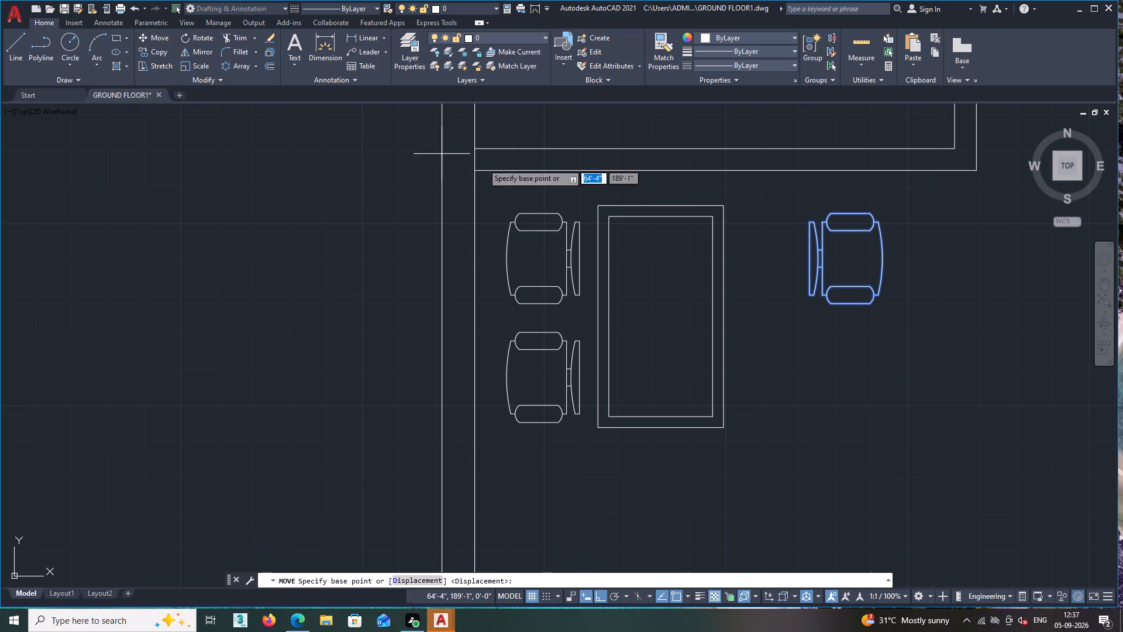
pyautogui.click(809, 221)
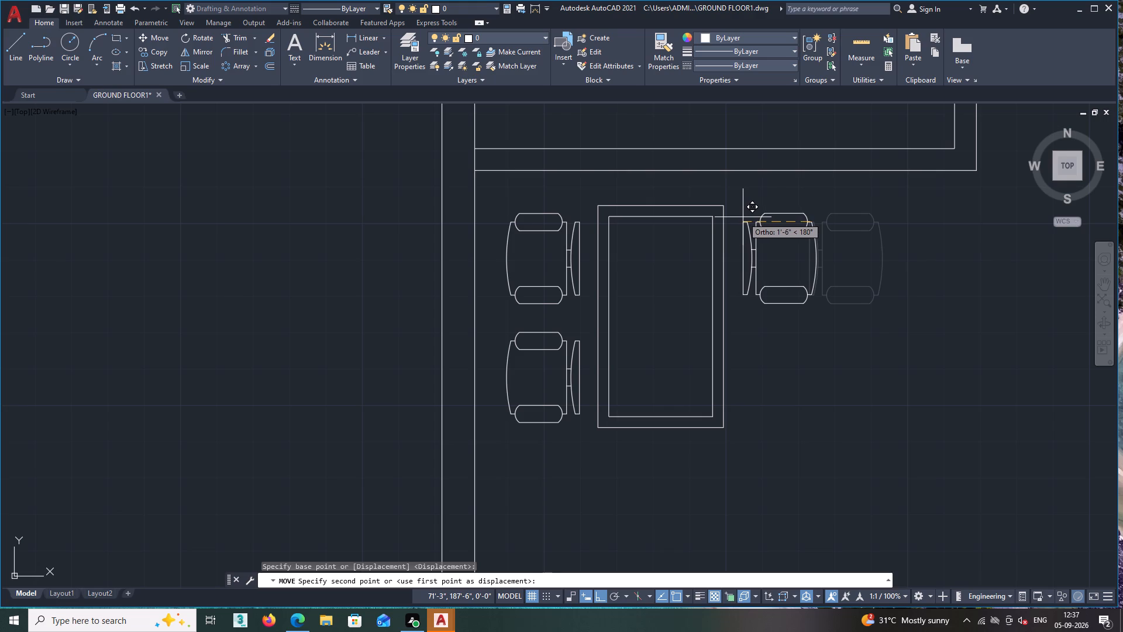
pyautogui.click(743, 217)
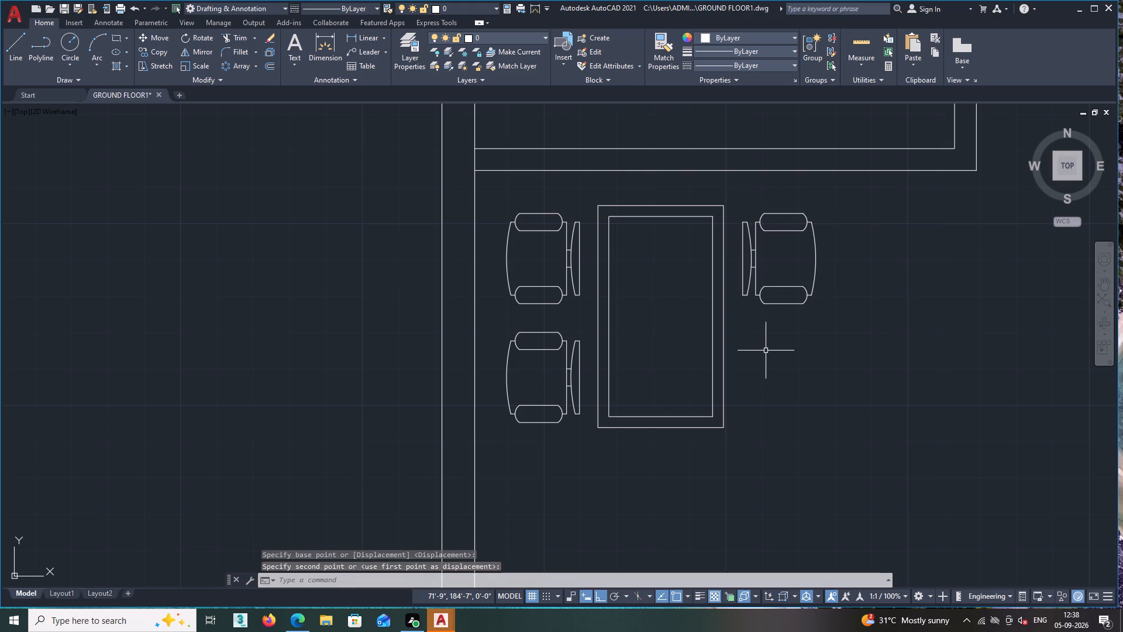
# Copy the rotated armchair straight down beside the table, level with the lower armchair on the opposite side.
pyautogui.scroll(-1, 766, 351)
pyautogui.scroll(1, 777, 325)
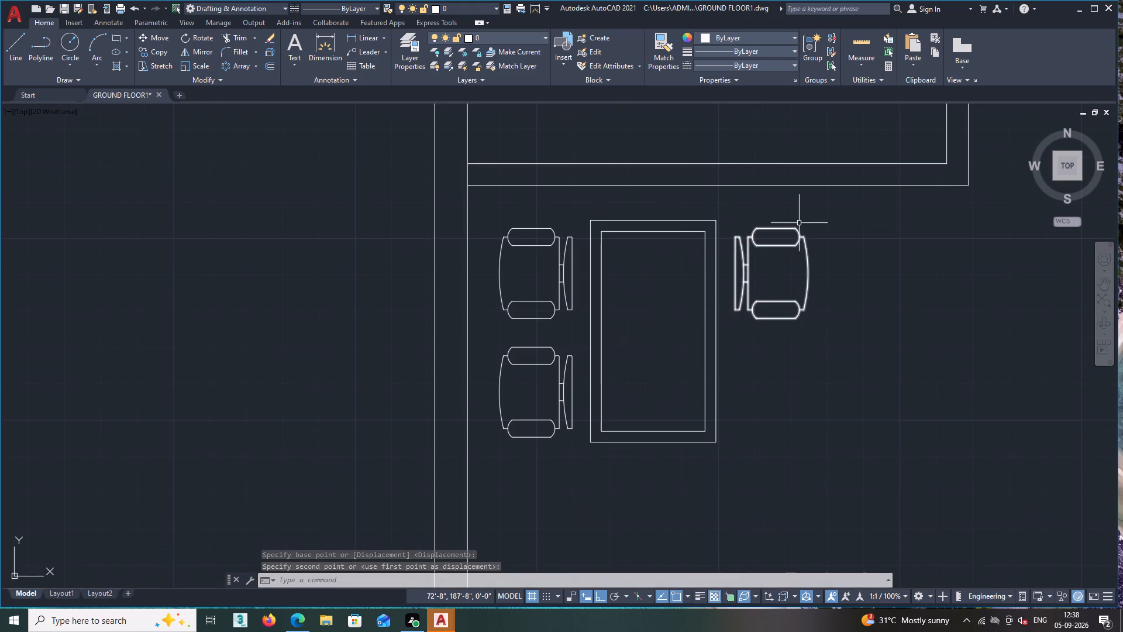
pyautogui.click(149, 53)
pyautogui.click(757, 228)
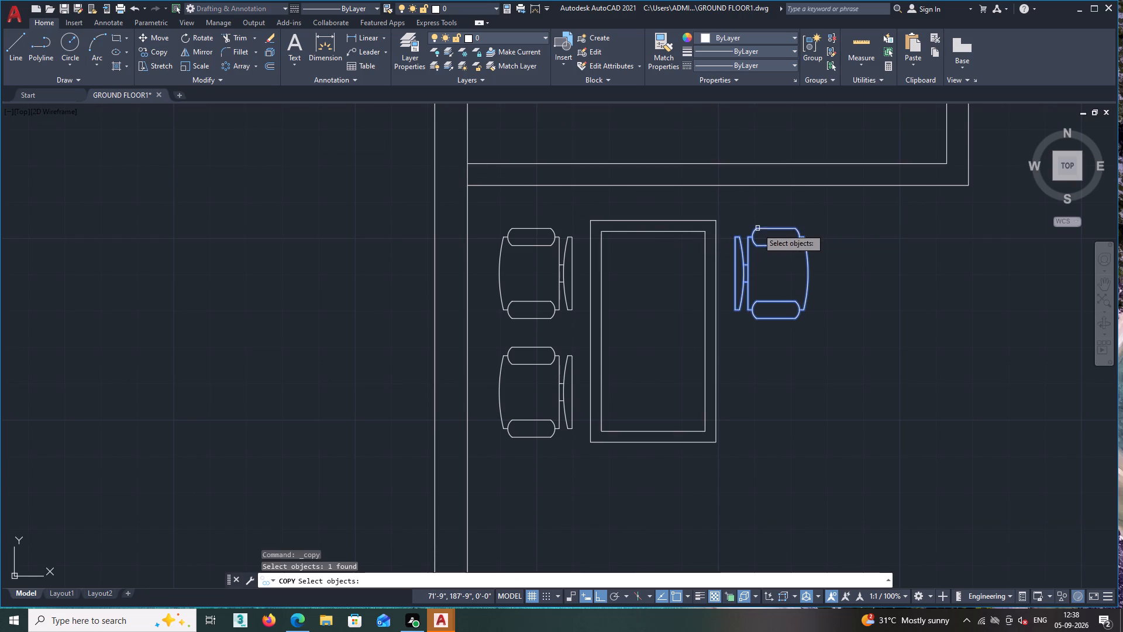
pyautogui.rightClick(760, 210)
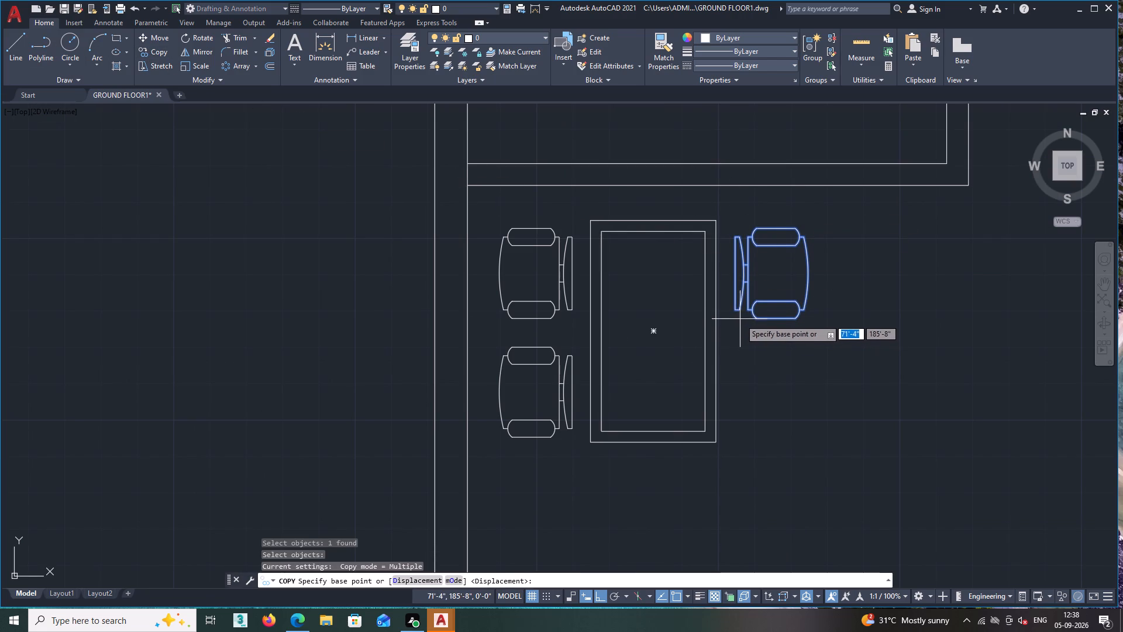
pyautogui.doubleClick(734, 311)
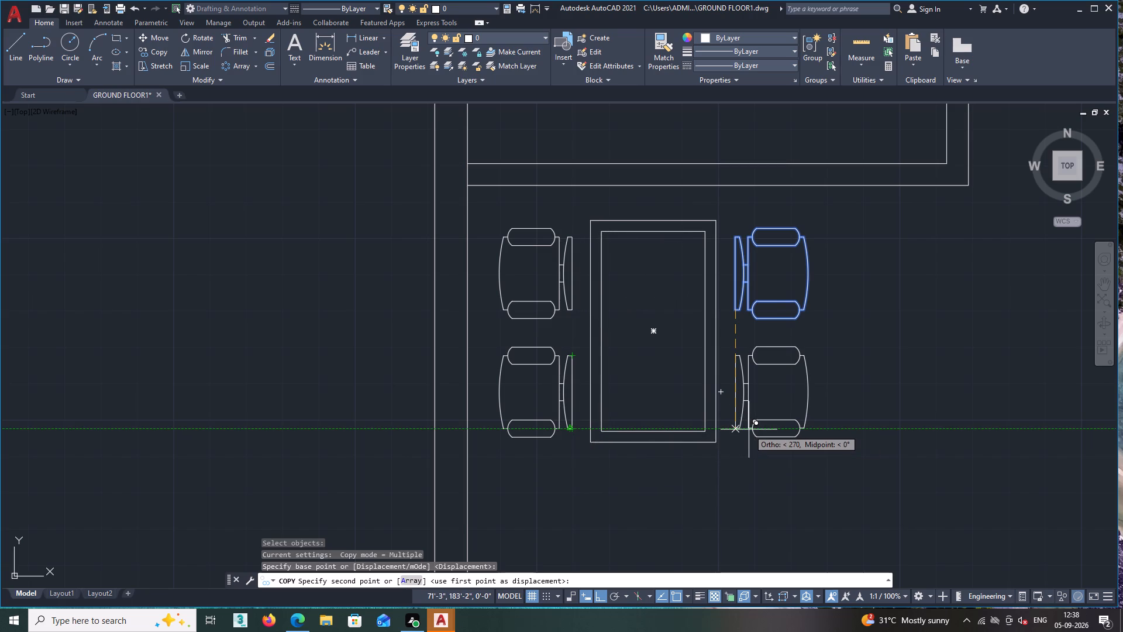
pyautogui.doubleClick(749, 430)
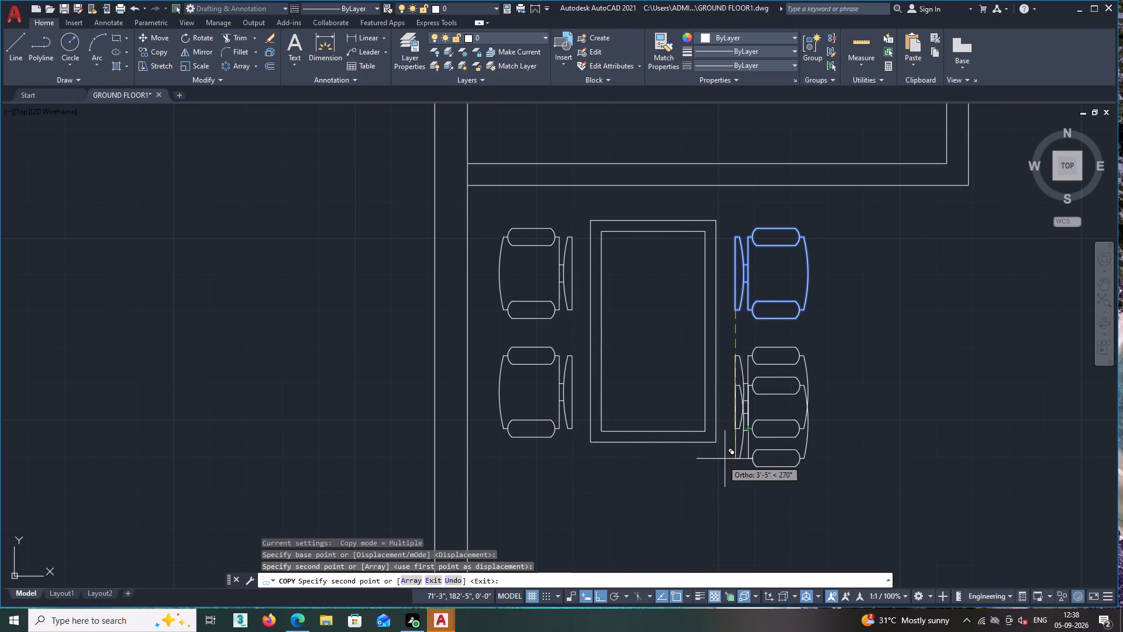
pyautogui.press('Escape')
# Erase the two leftover armchairs outside the house, near and beyond the lower palm block.
pyautogui.scroll(-2, 747, 458)
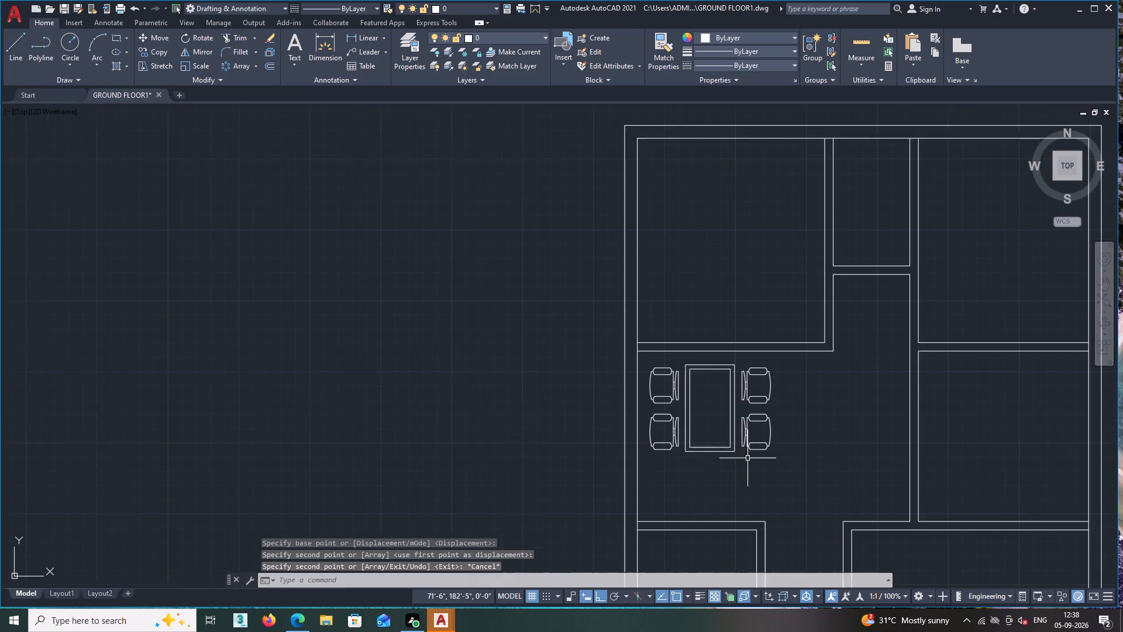
pyautogui.scroll(-1, 784, 462)
pyautogui.moveTo(787, 461); pyautogui.dragTo(506, 203, button='middle')
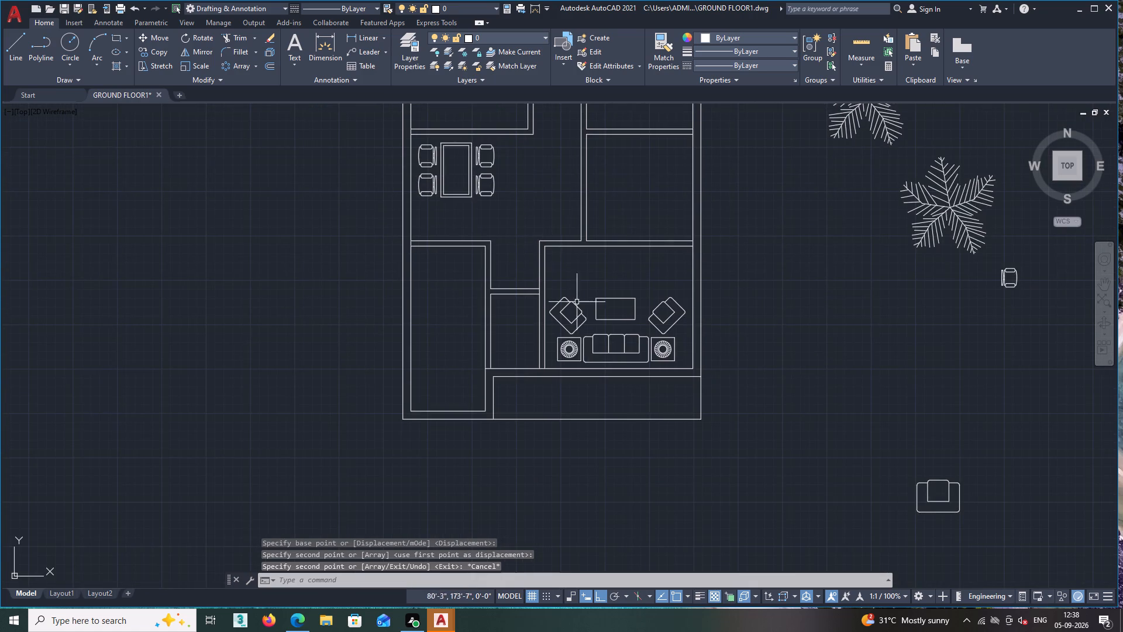
pyautogui.scroll(-2, 769, 399)
pyautogui.scroll(1, 874, 387)
pyautogui.moveTo(905, 297); pyautogui.dragTo(895, 313)
pyautogui.click(845, 358)
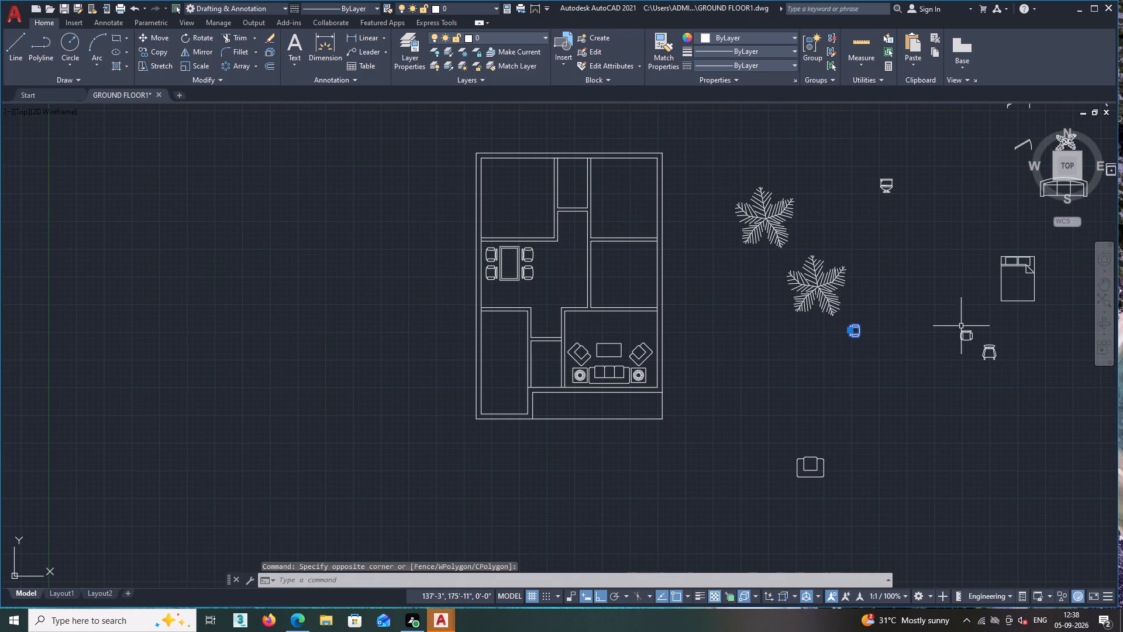
pyautogui.click(972, 335)
pyautogui.press('Delete')
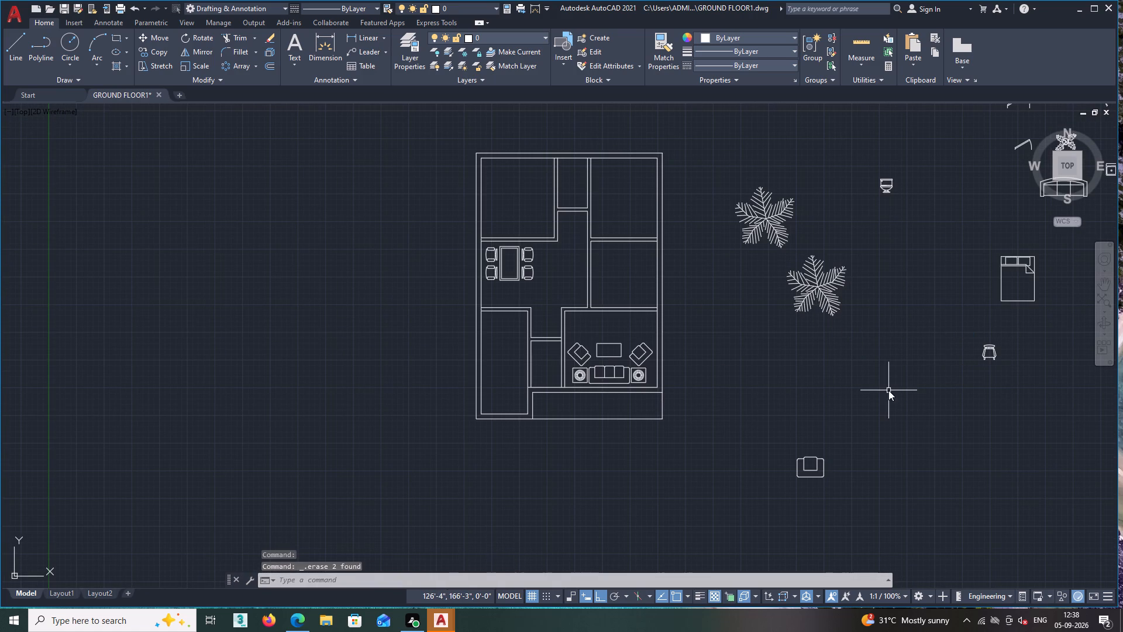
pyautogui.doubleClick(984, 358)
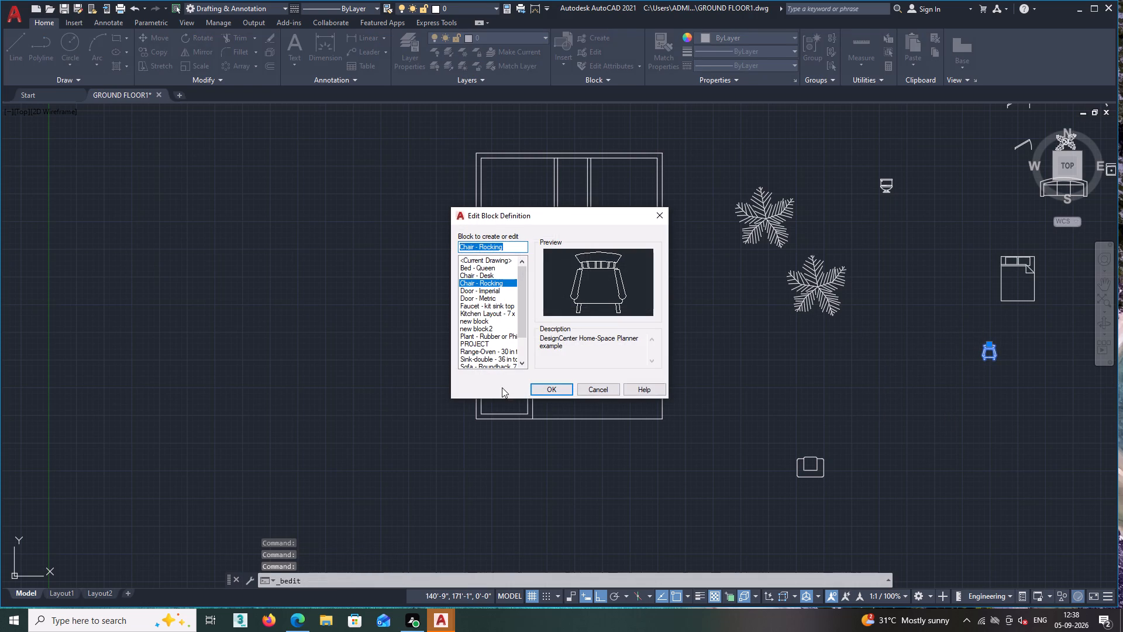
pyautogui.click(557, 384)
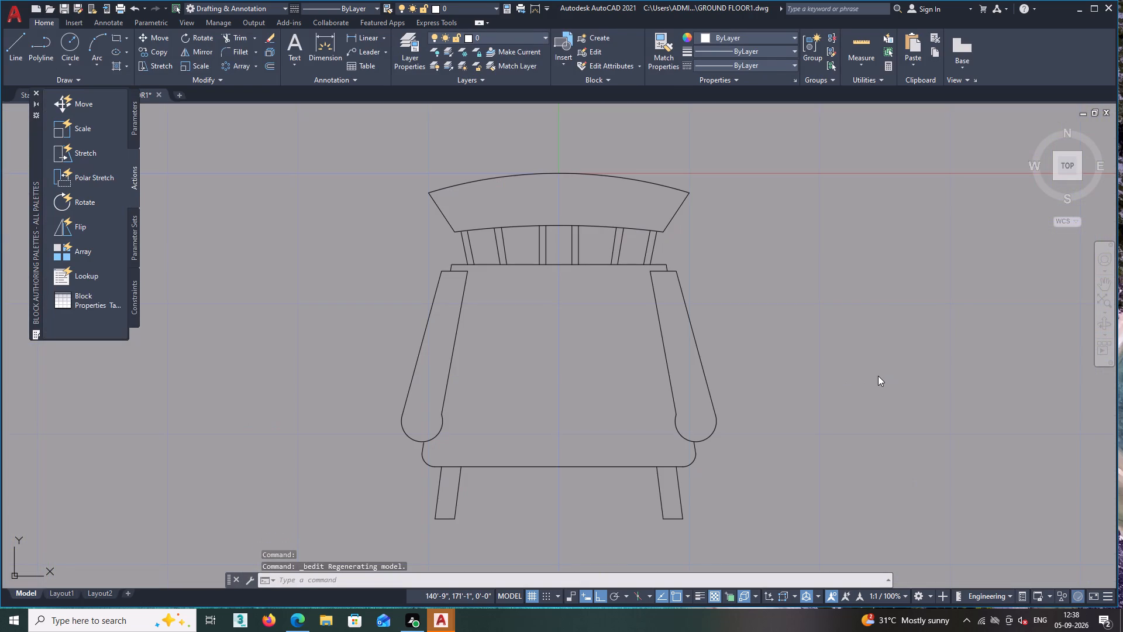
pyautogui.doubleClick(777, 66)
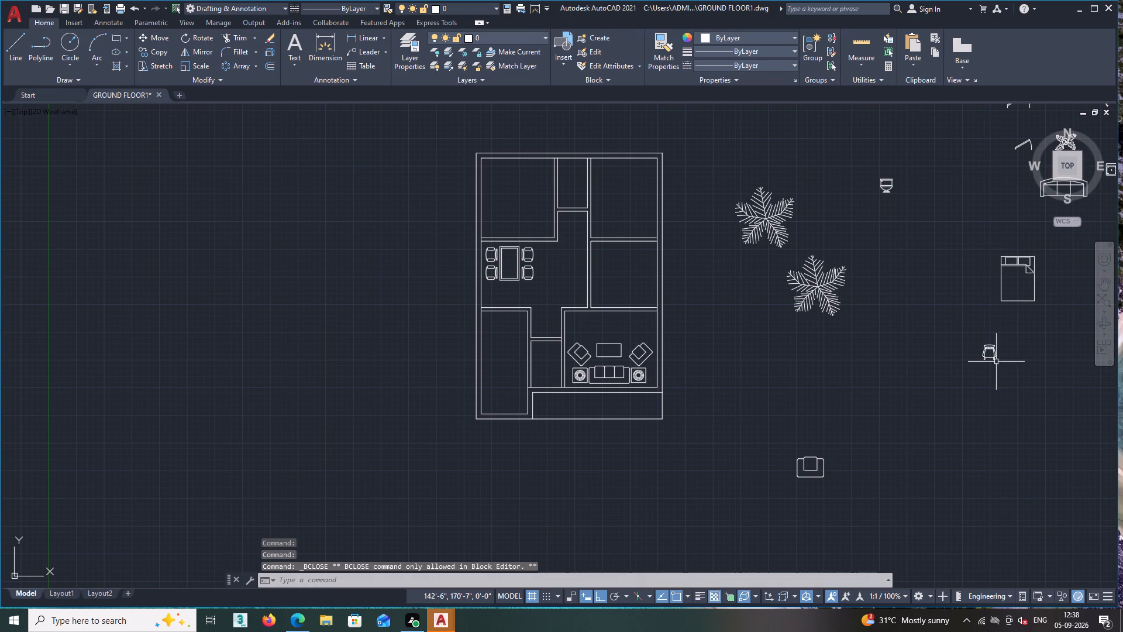
# Erase the rocking chair block outside the house, below the bed.
pyautogui.click(995, 352)
pyautogui.press('Delete')
# Switch the upper palm block beside the house to the Type 2 Evergreen (Plan) representation.
pyautogui.scroll(-1, 884, 418)
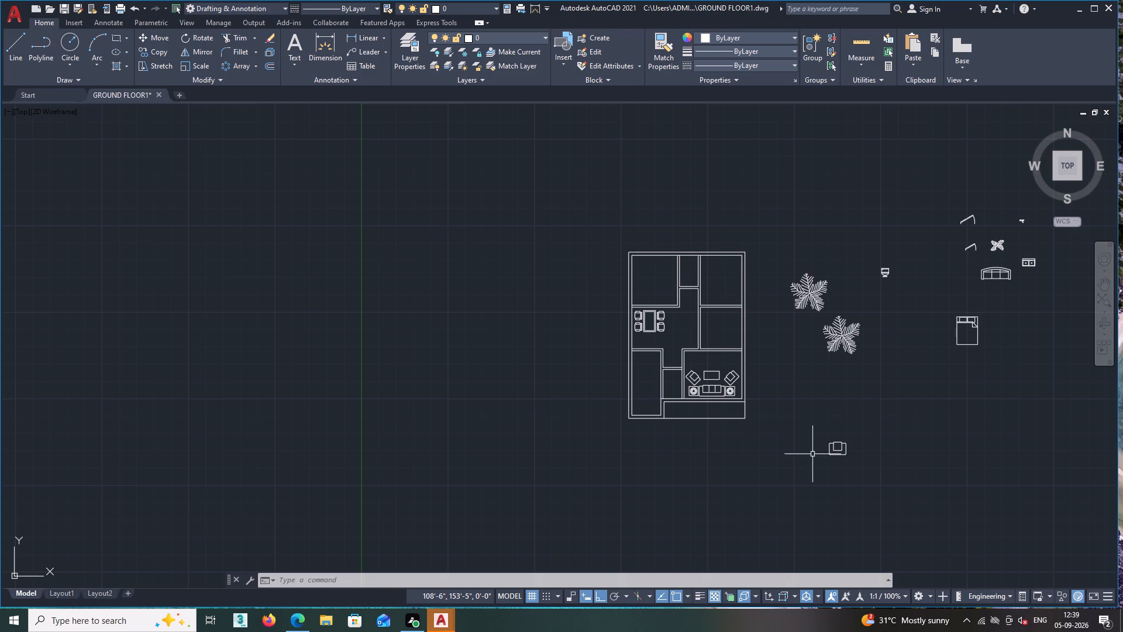
pyautogui.scroll(1, 728, 438)
pyautogui.scroll(-1, 728, 438)
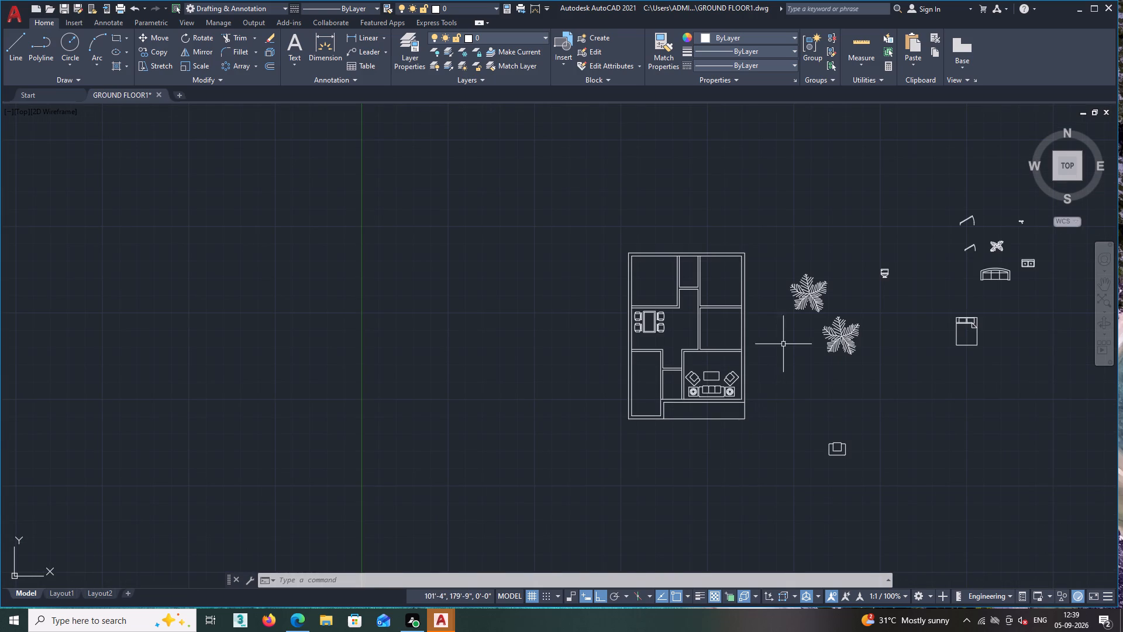
pyautogui.click(813, 295)
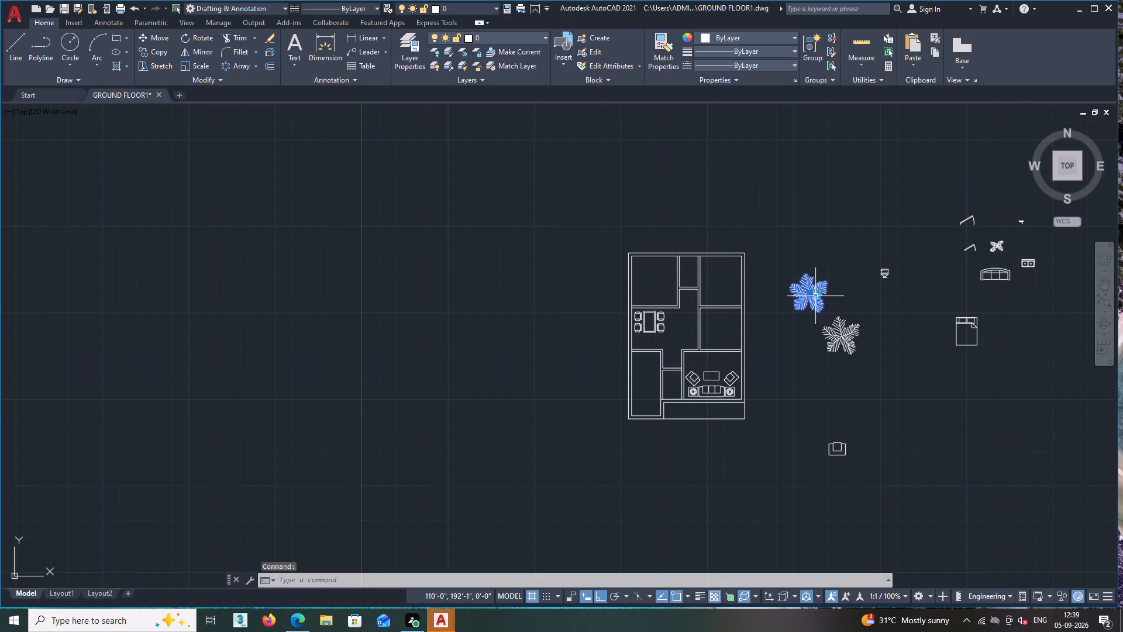
pyautogui.click(819, 296)
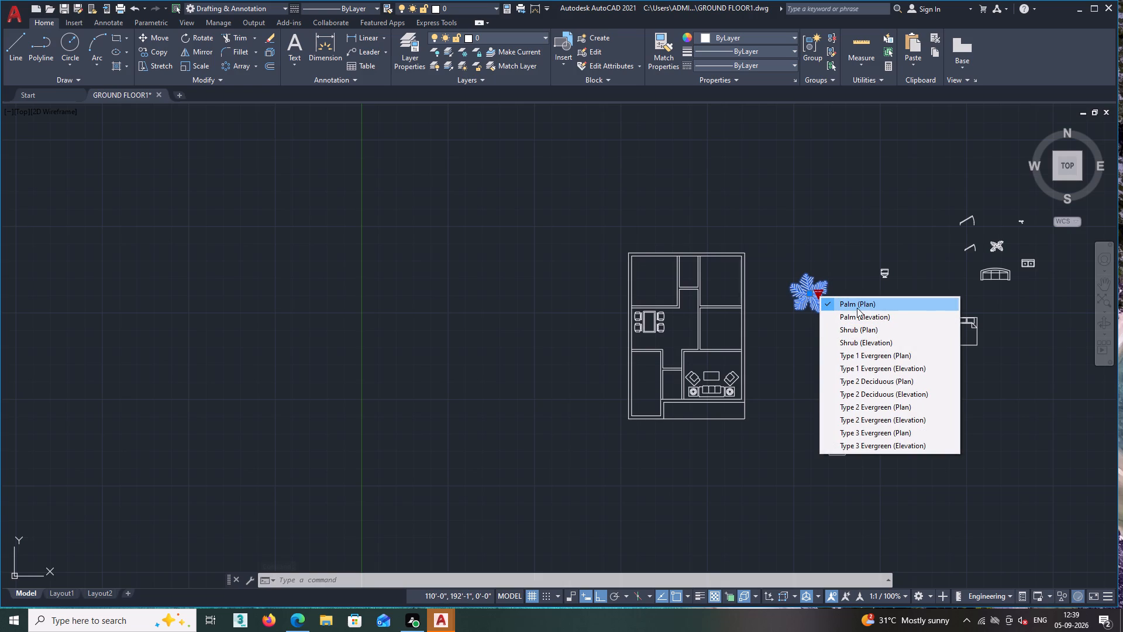
pyautogui.click(871, 406)
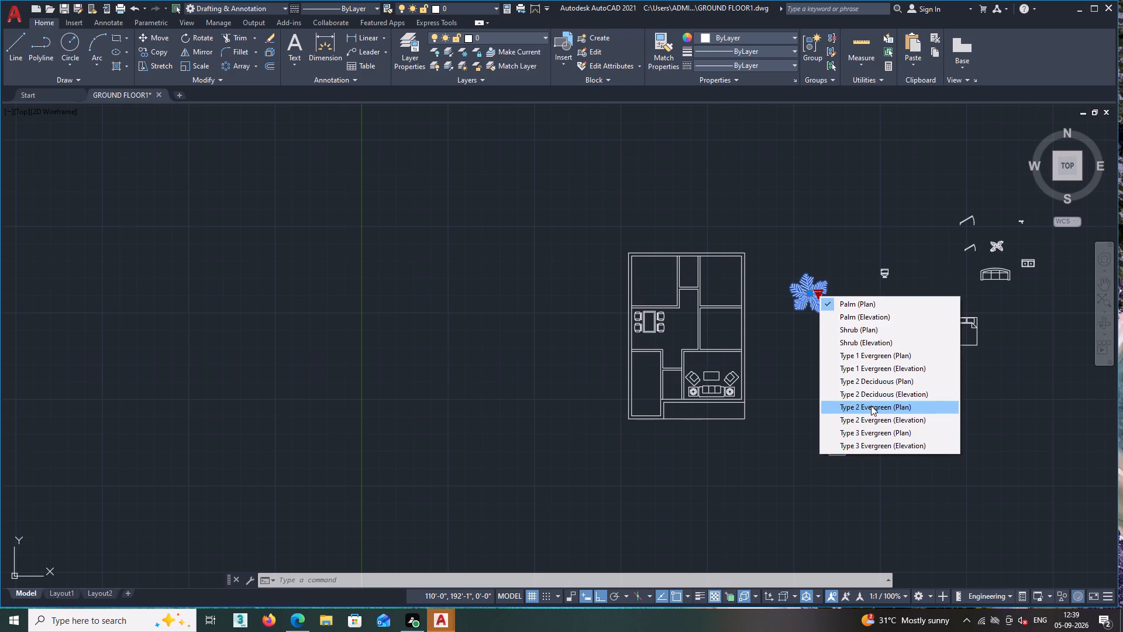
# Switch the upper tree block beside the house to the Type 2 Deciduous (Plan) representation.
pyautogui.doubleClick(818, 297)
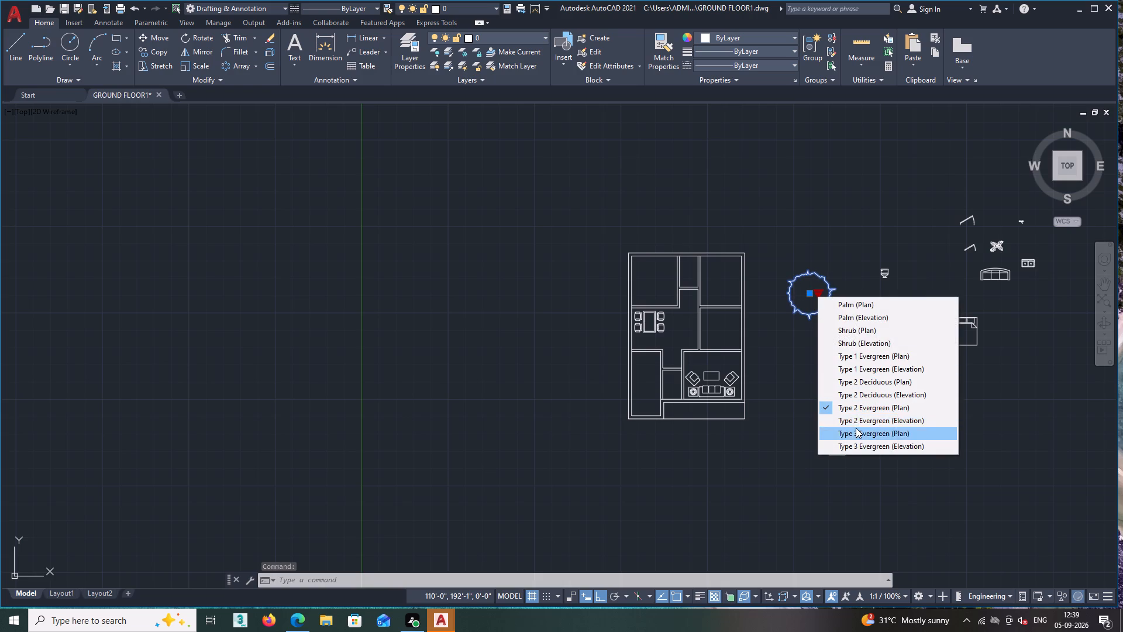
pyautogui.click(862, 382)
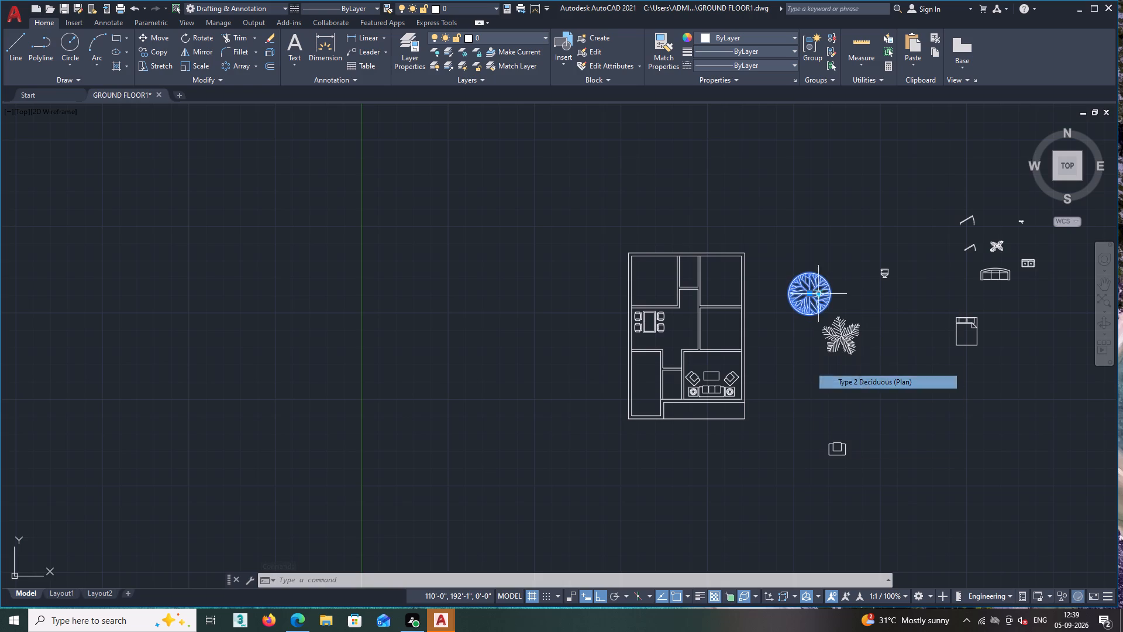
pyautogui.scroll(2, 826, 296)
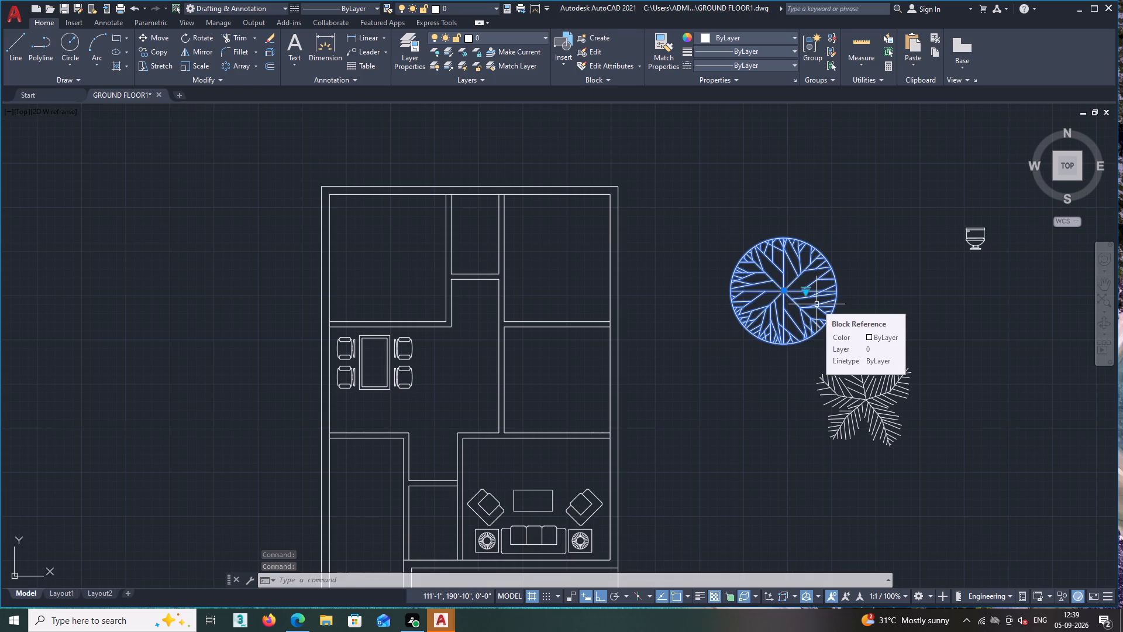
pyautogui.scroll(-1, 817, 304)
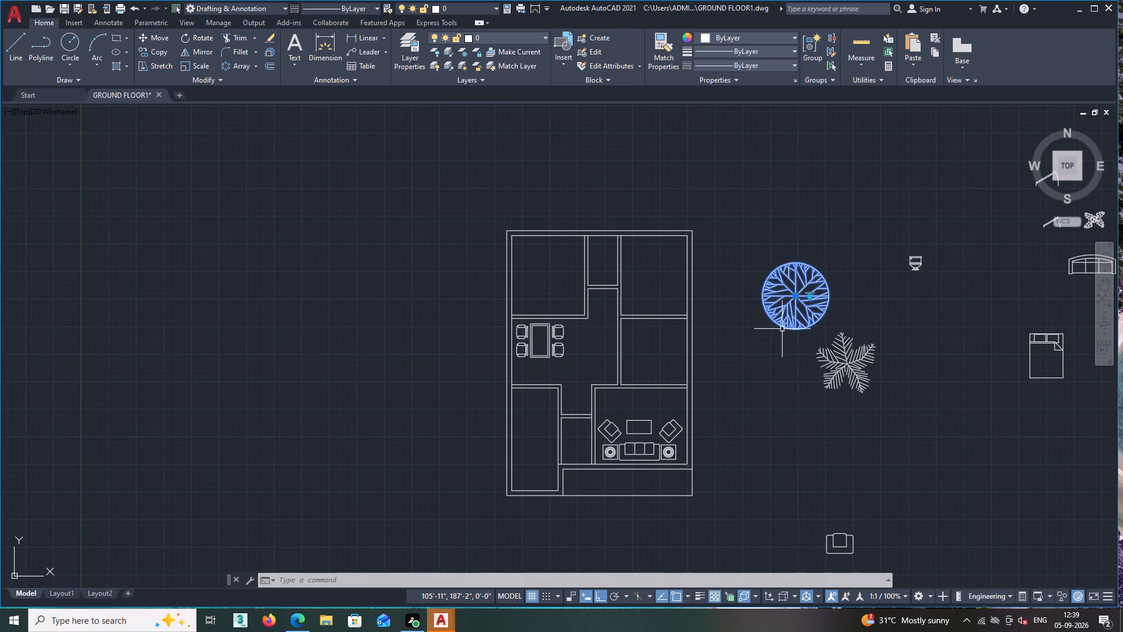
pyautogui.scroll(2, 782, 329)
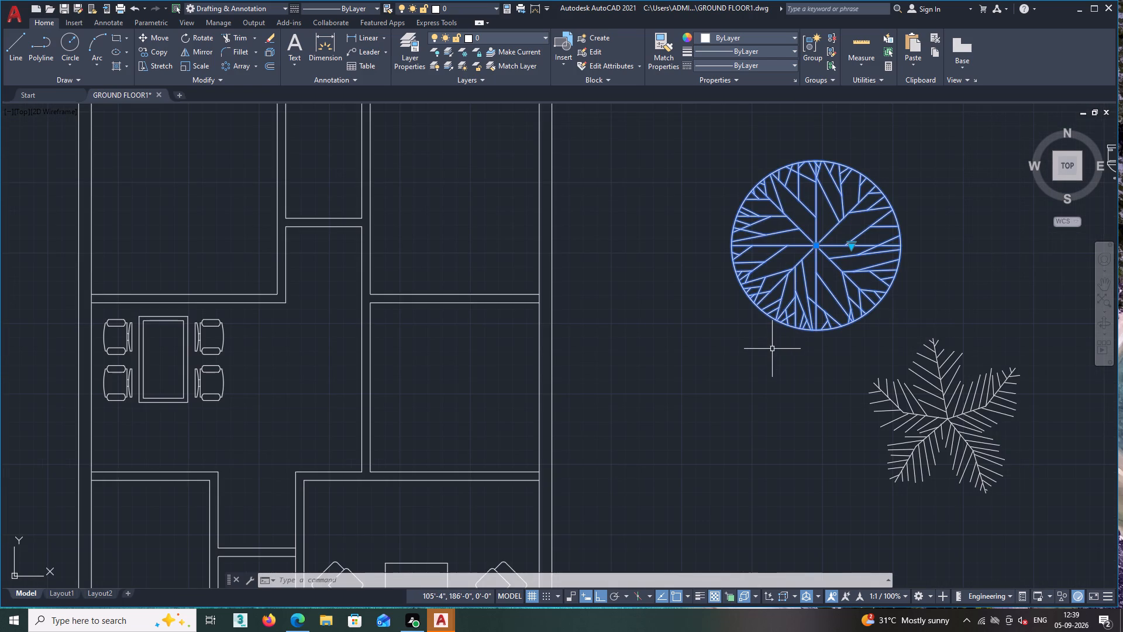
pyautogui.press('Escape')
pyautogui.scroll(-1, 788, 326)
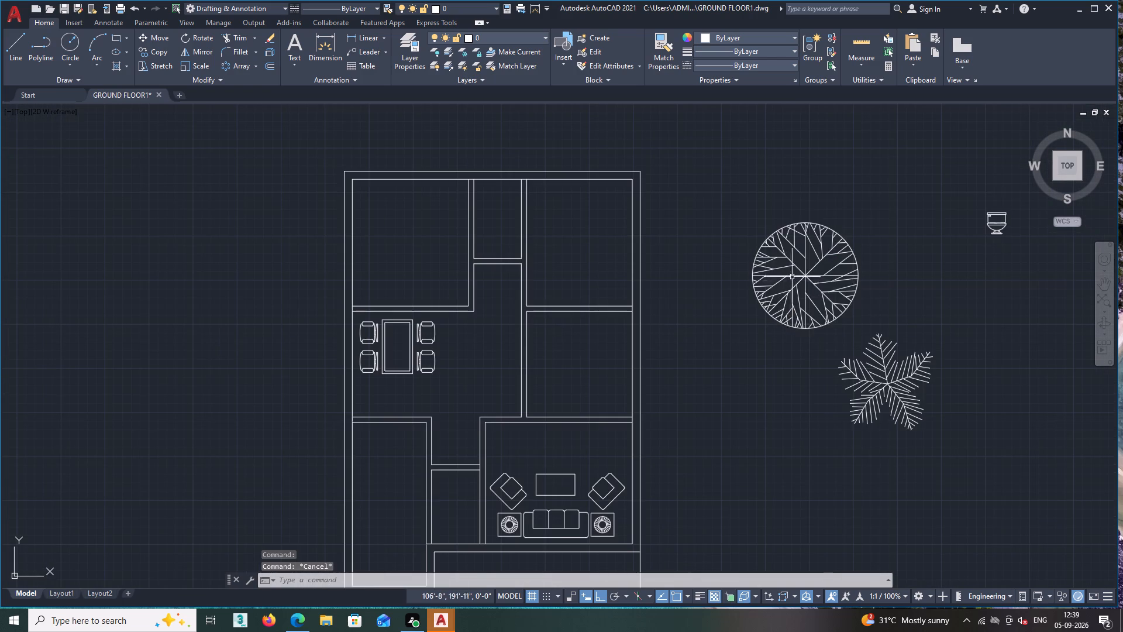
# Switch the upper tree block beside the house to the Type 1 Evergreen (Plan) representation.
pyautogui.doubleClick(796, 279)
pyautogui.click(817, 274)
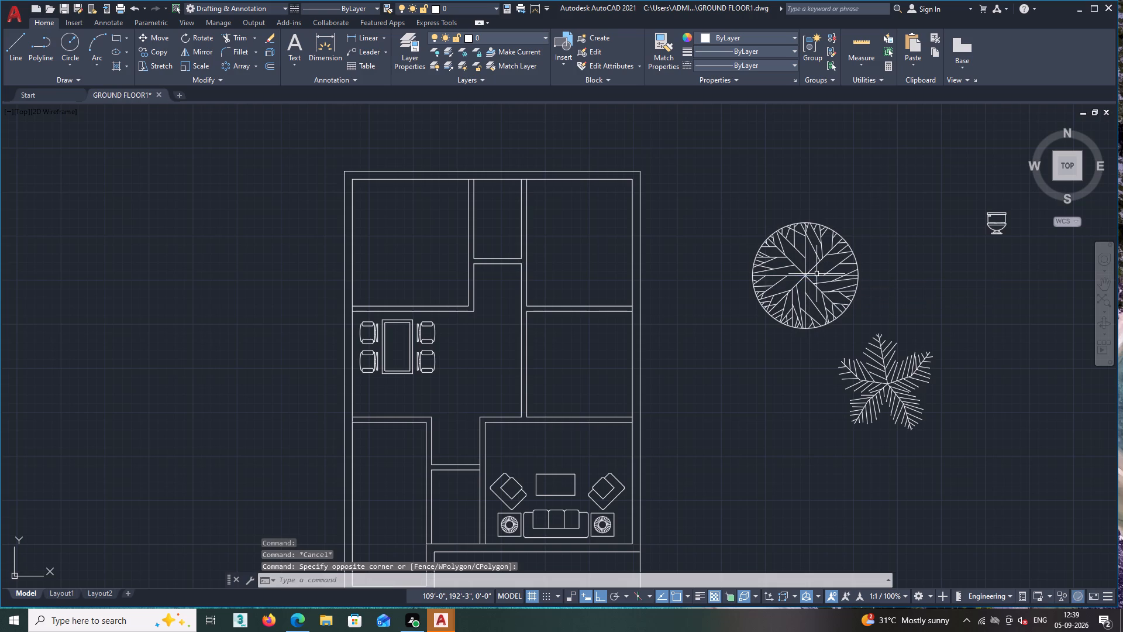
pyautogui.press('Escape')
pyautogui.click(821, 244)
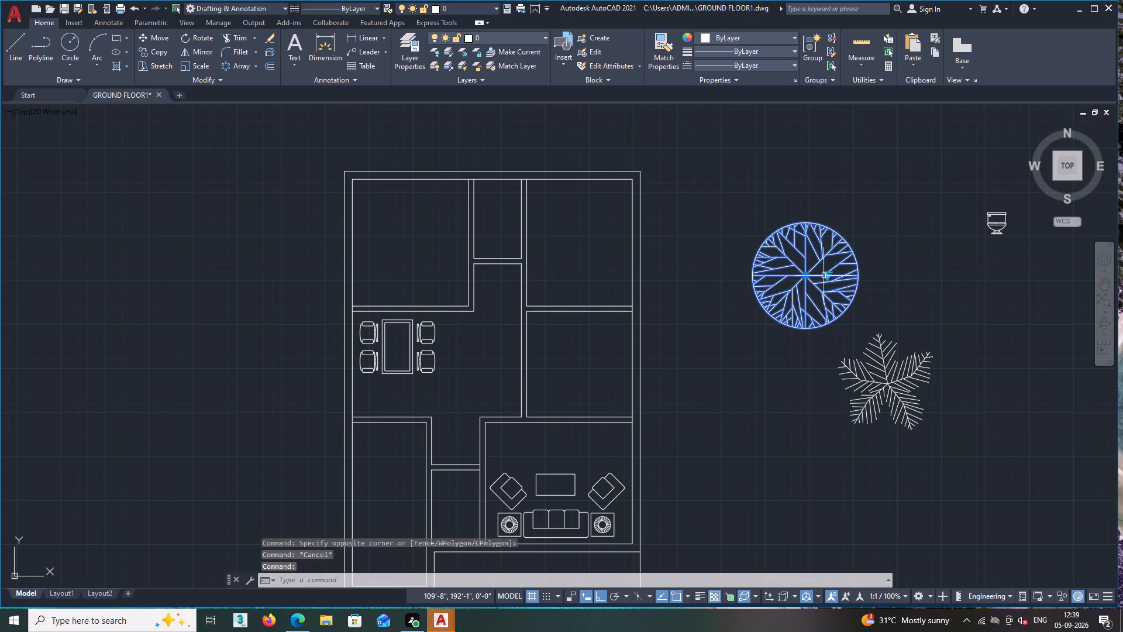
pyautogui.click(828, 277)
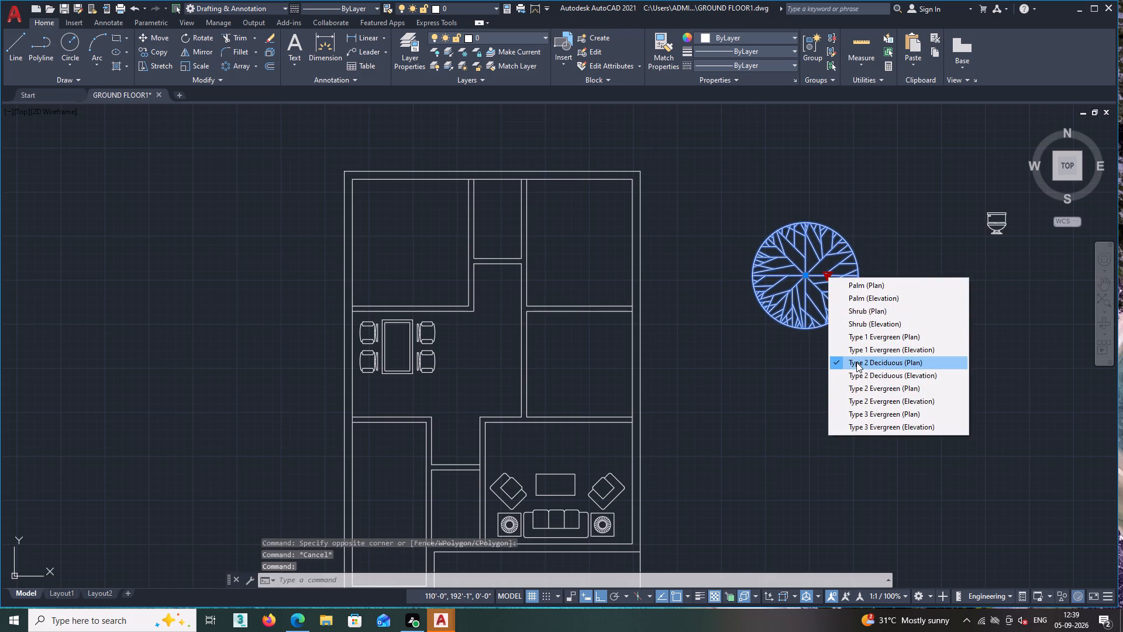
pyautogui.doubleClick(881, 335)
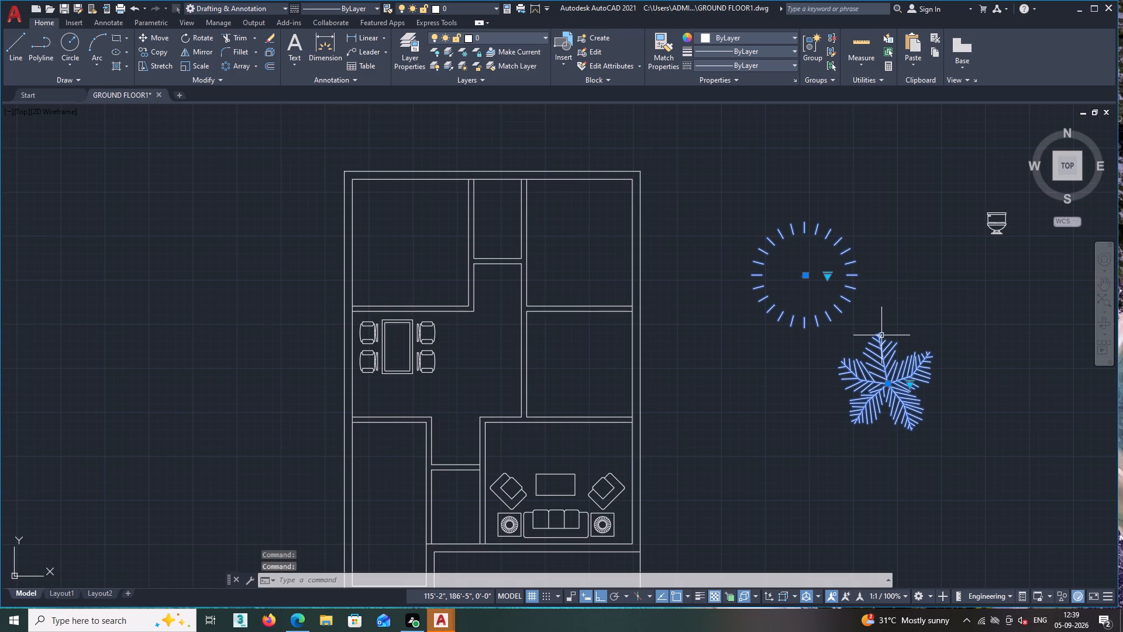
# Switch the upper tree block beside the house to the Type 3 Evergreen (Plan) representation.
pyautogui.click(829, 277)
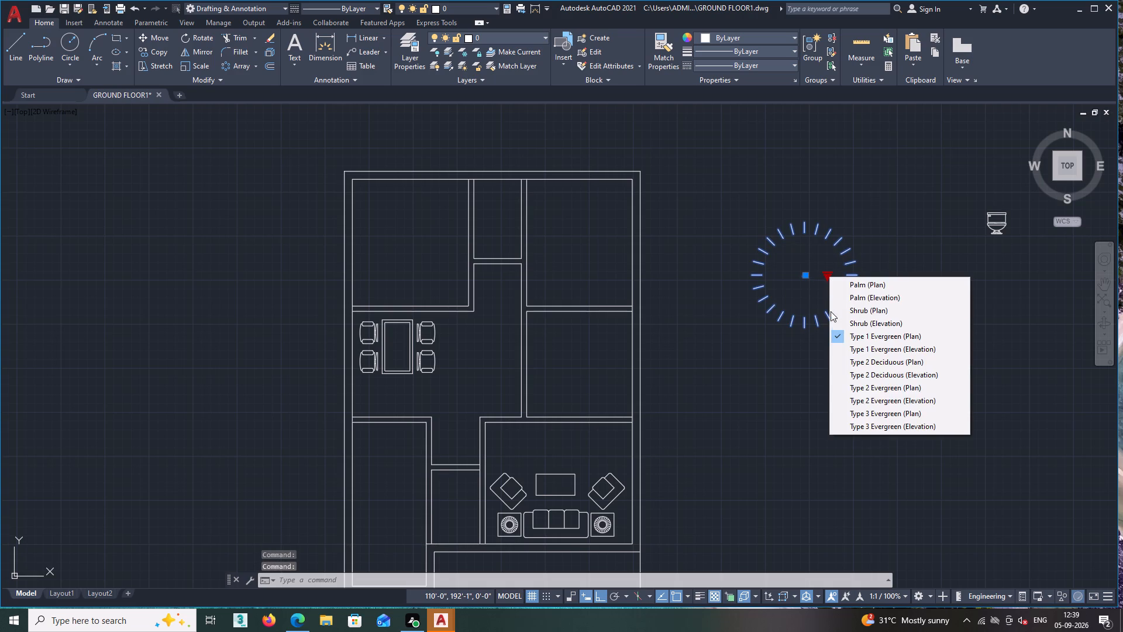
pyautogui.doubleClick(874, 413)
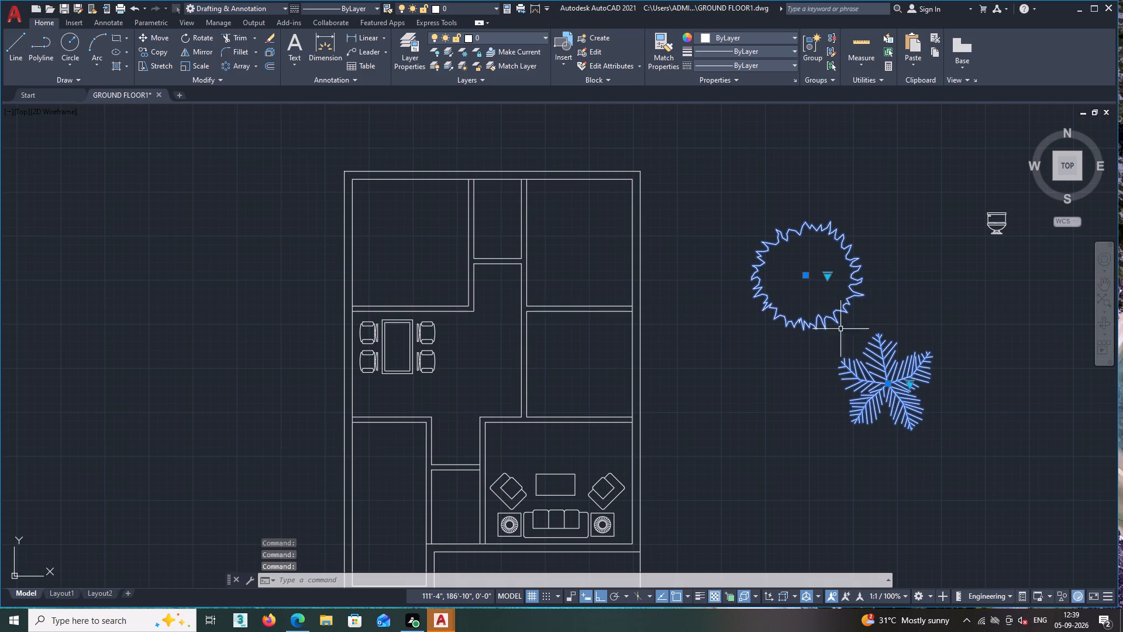
# Switch the upper tree block beside the house to the Palm (Plan) representation and clear the selection.
pyautogui.click(831, 278)
pyautogui.doubleClick(828, 277)
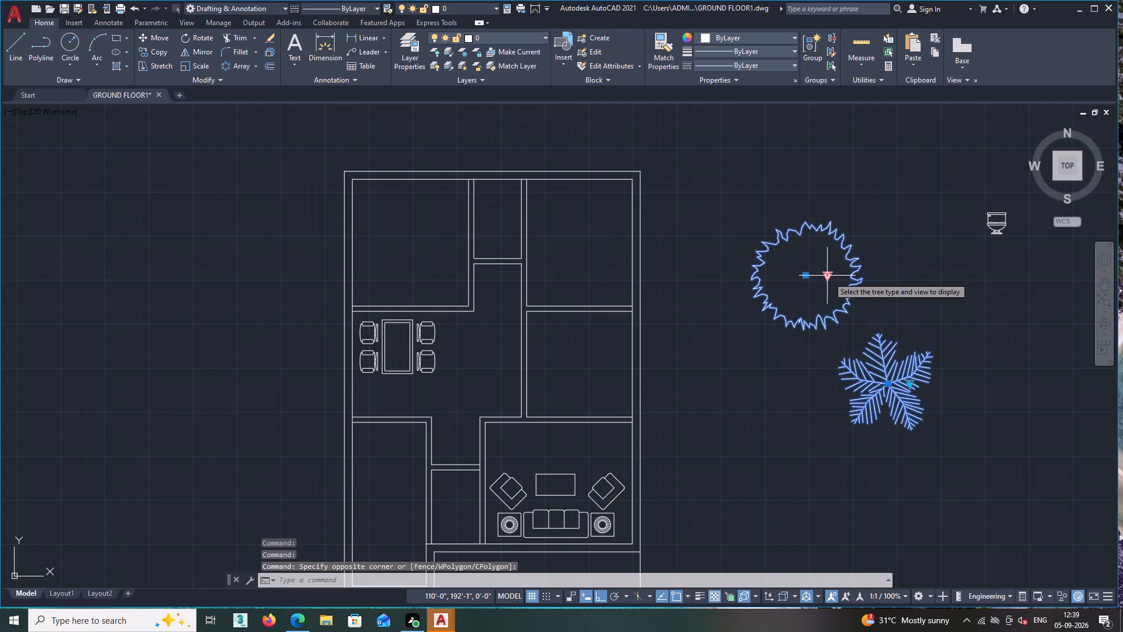
pyautogui.doubleClick(829, 277)
pyautogui.click(871, 286)
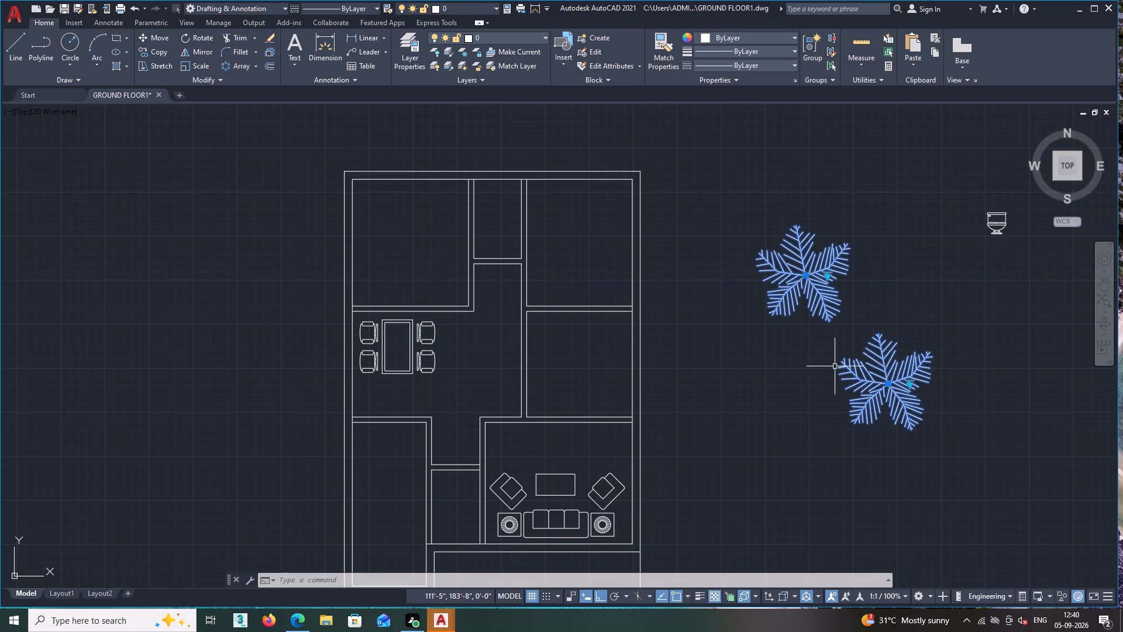
pyautogui.scroll(-3, 801, 376)
pyautogui.scroll(3, 821, 392)
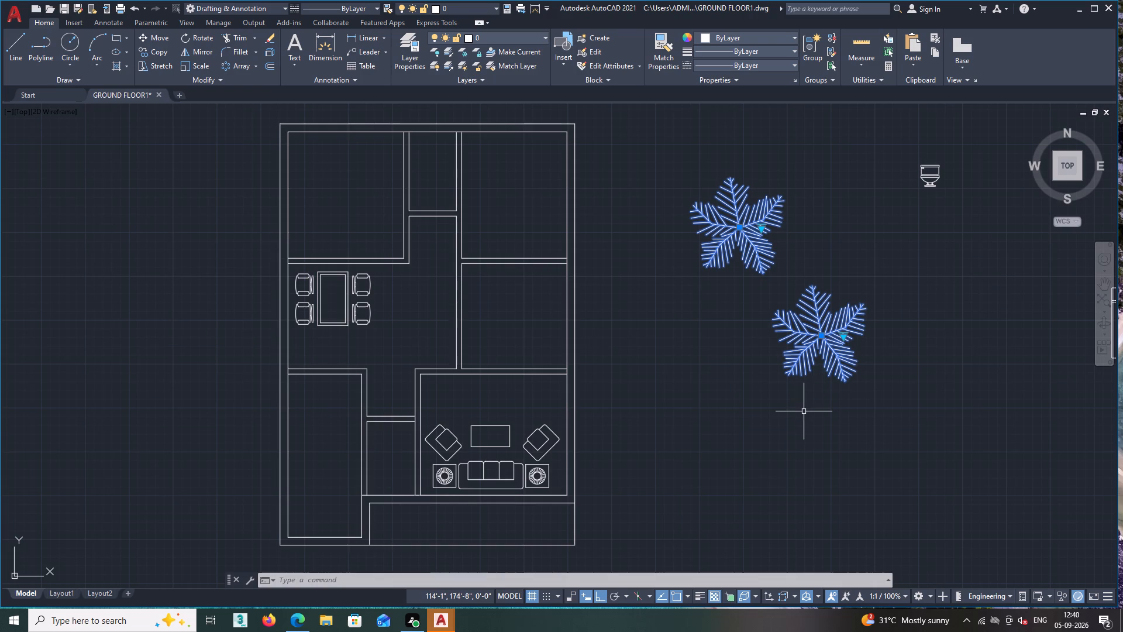
pyautogui.press('Escape')
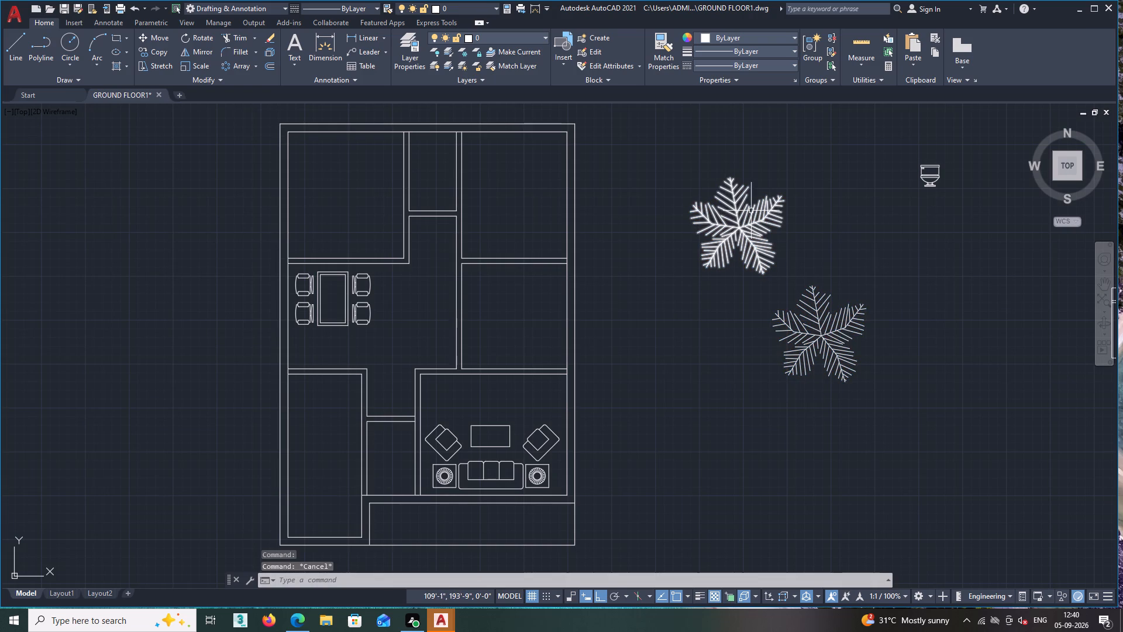
# Scale the upper palm from its lower-left leaf tip down to a little over half the size of the lower palm.
pyautogui.click(746, 214)
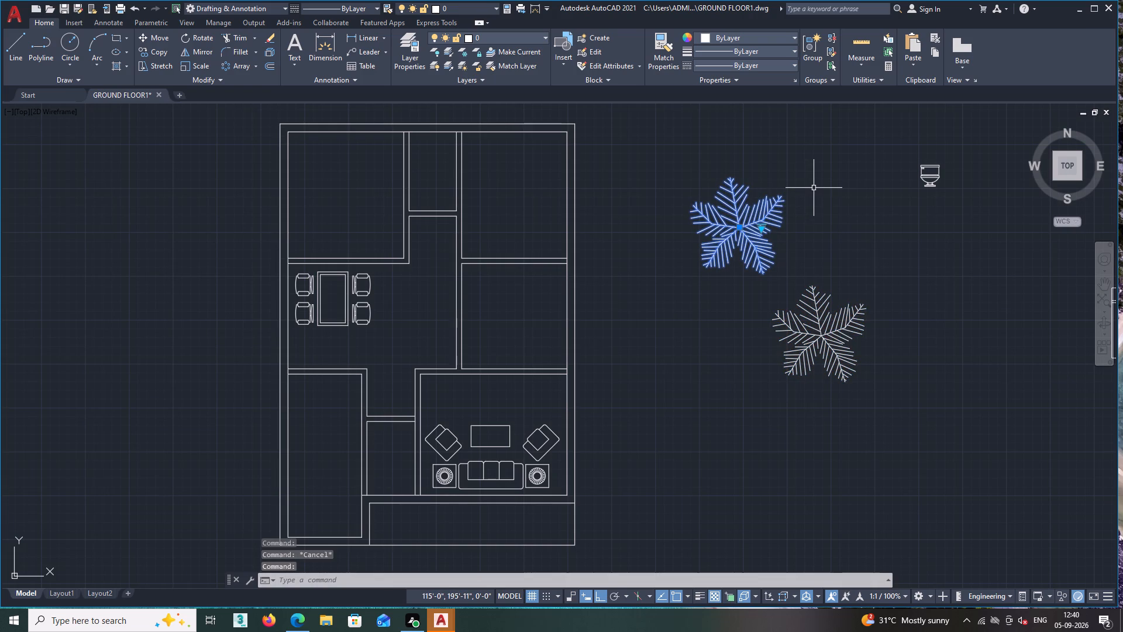
pyautogui.write('SCA')
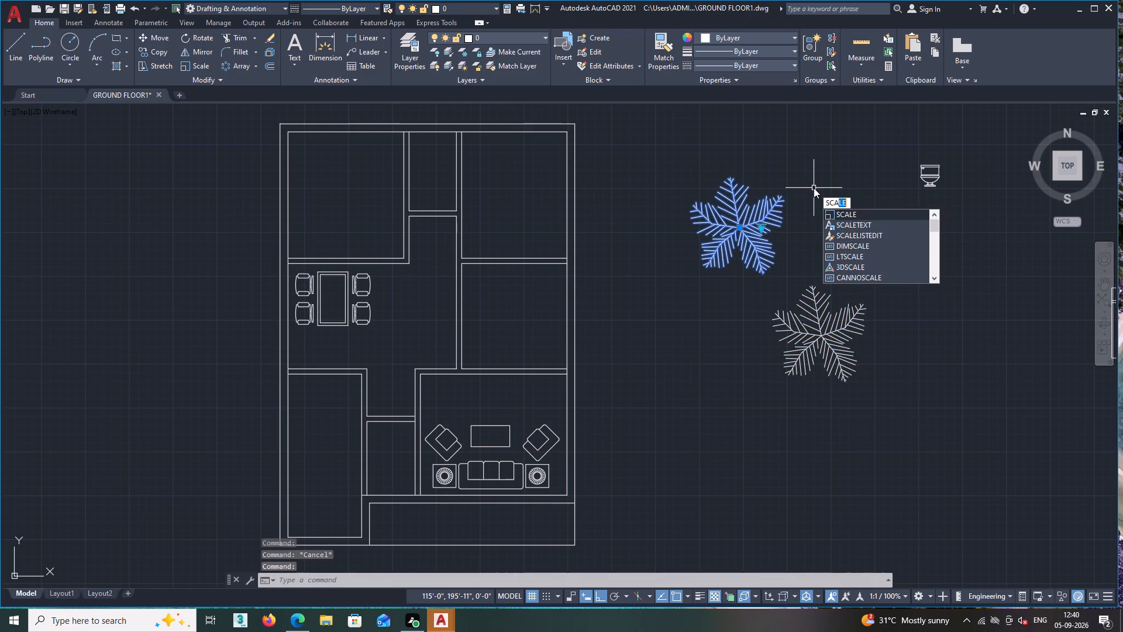
pyautogui.click(844, 209)
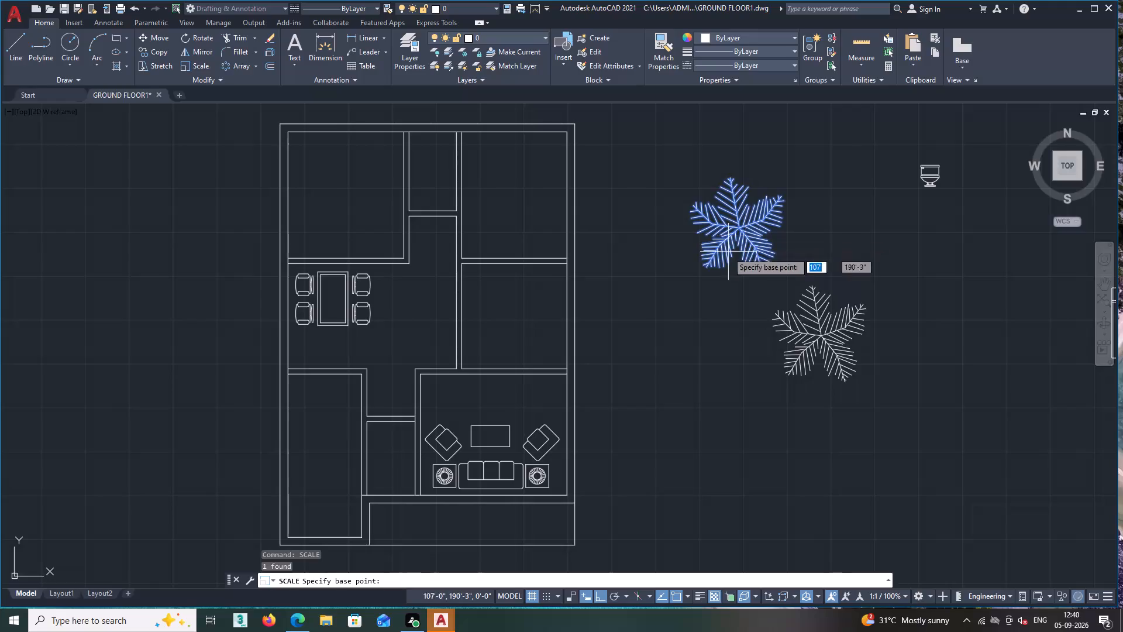
pyautogui.click(706, 267)
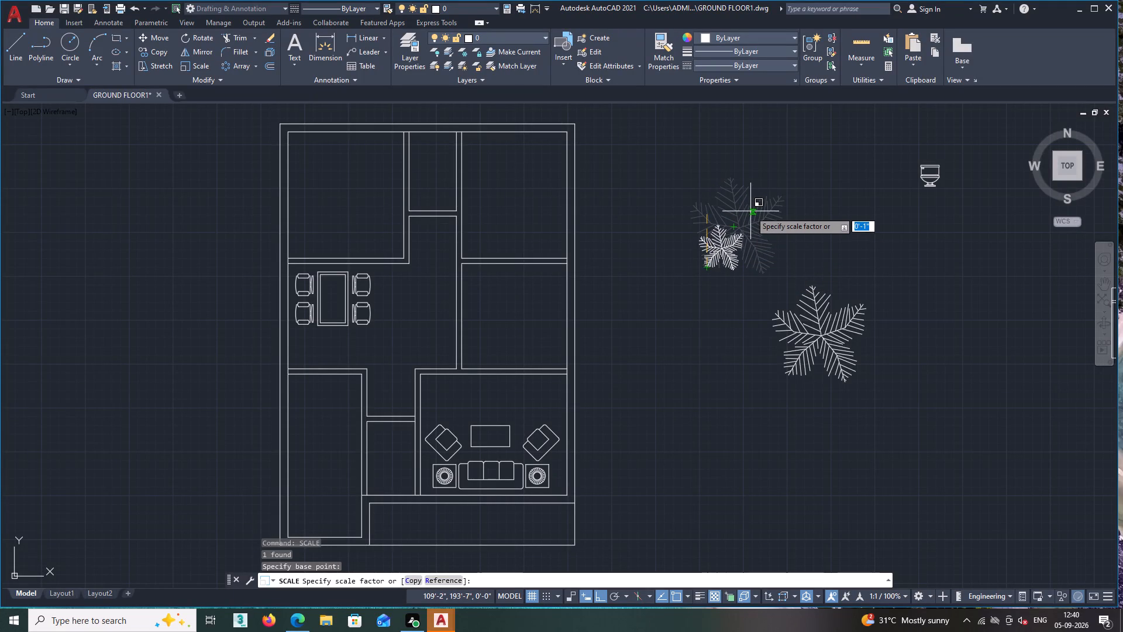
pyautogui.doubleClick(750, 211)
pyautogui.scroll(-1, 728, 274)
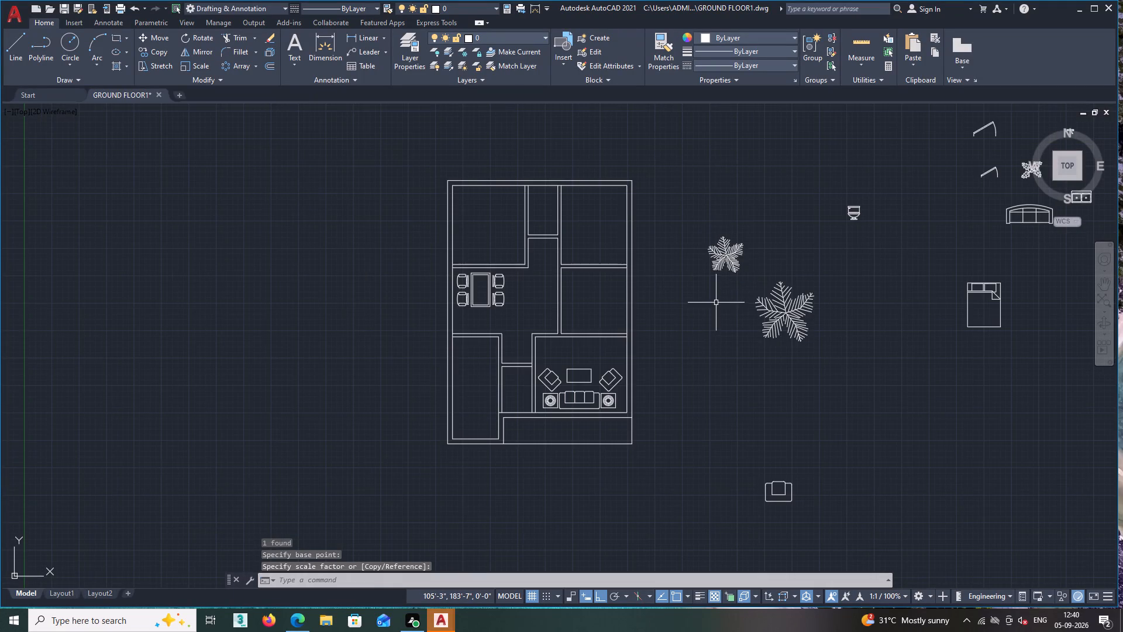
pyautogui.scroll(1, 716, 303)
pyautogui.scroll(-1, 724, 300)
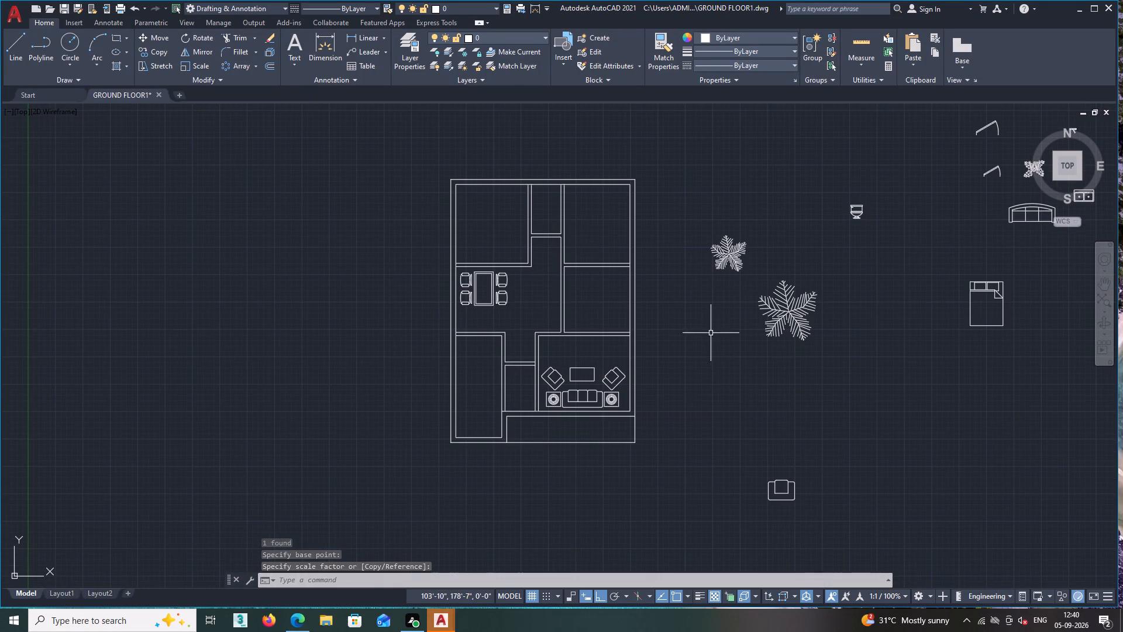
# Move the reduced palm, with Ortho off, into the lower-left corner of the narrow strip along the house plan's bottom edge.
pyautogui.moveTo(711, 327); pyautogui.dragTo(728, 290, button='middle')
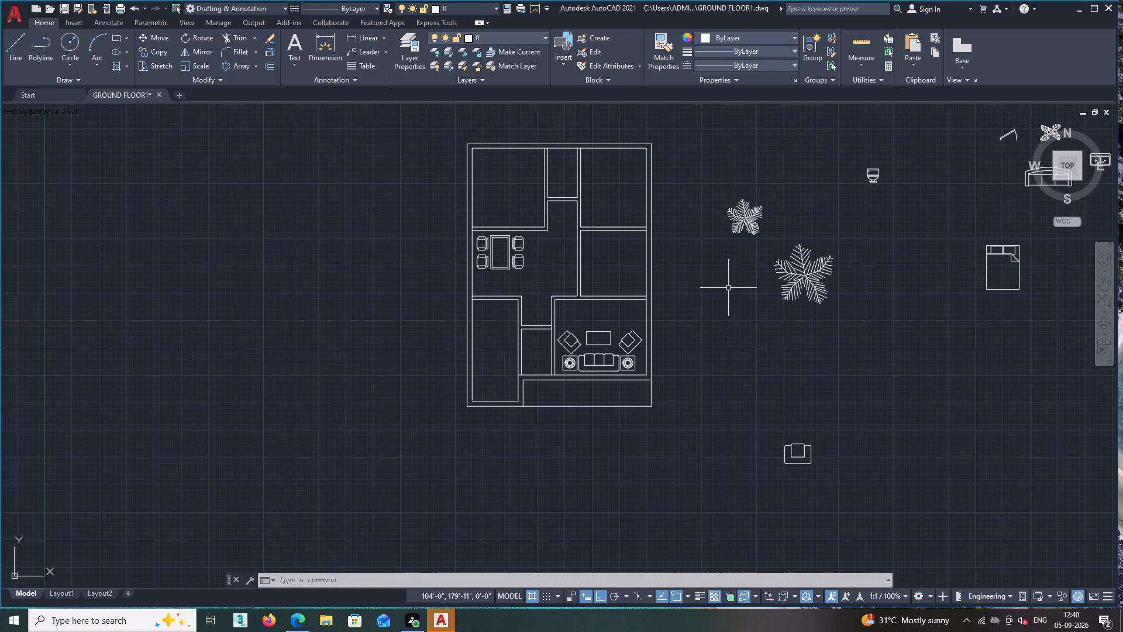
pyautogui.click(774, 188)
pyautogui.click(727, 272)
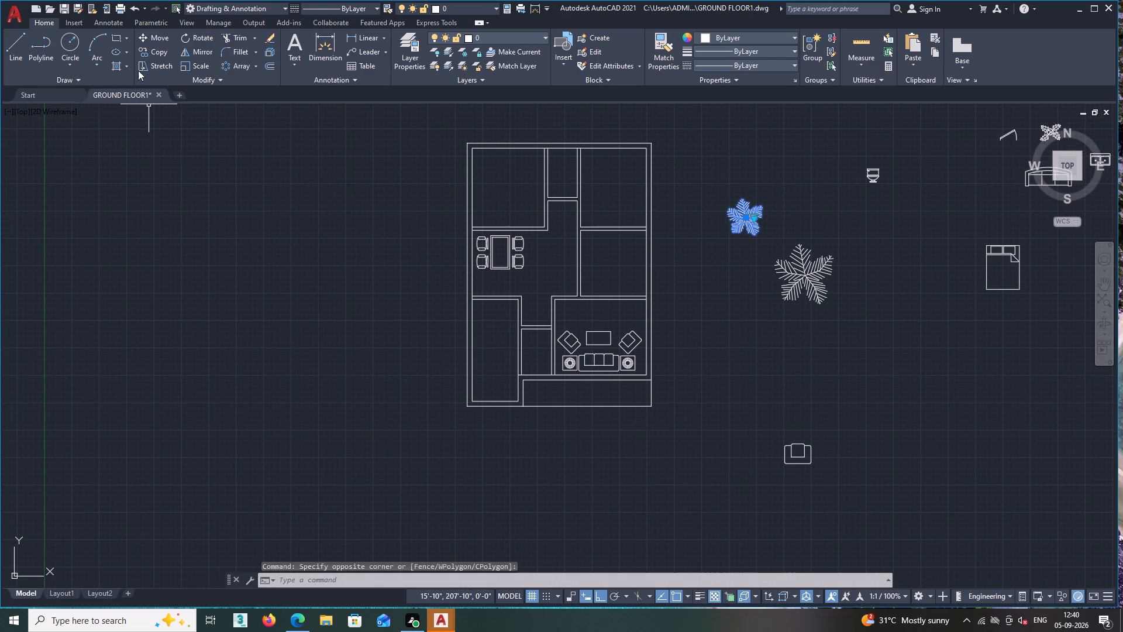
pyautogui.doubleClick(156, 37)
pyautogui.scroll(1, 716, 232)
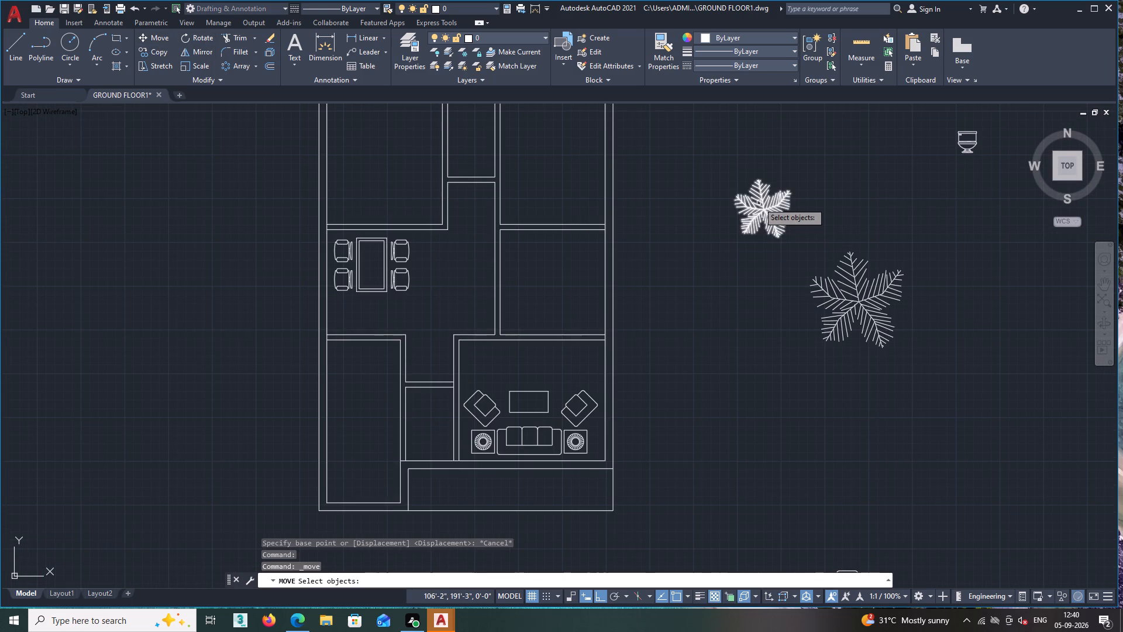
pyautogui.click(759, 202)
pyautogui.rightClick(703, 209)
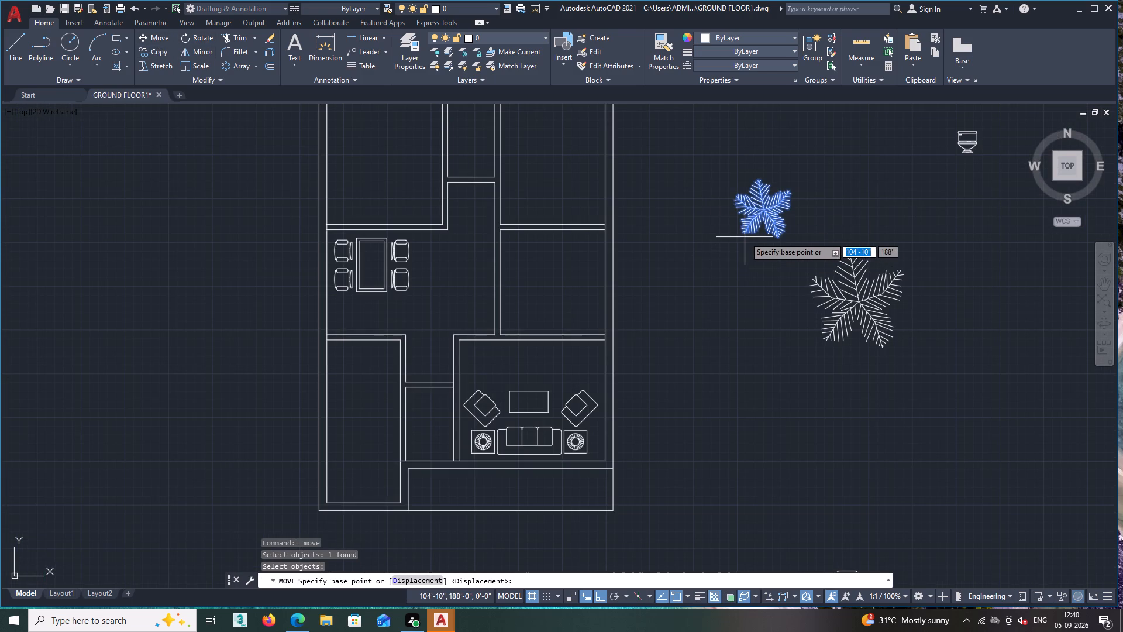
pyautogui.click(745, 233)
pyautogui.scroll(-1, 641, 415)
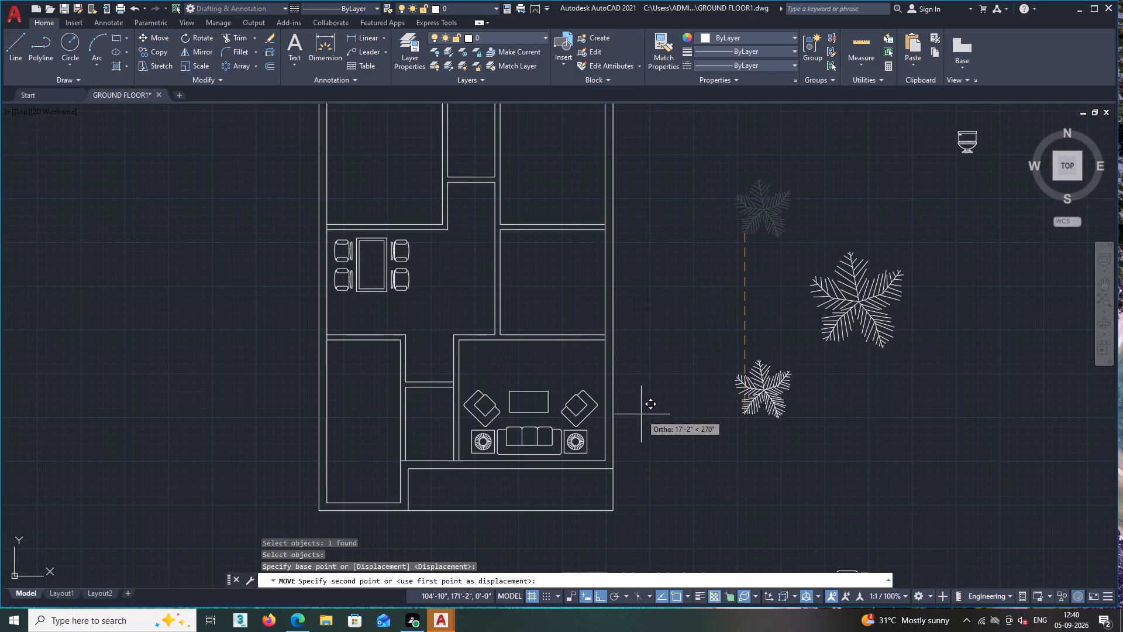
pyautogui.press('F8')
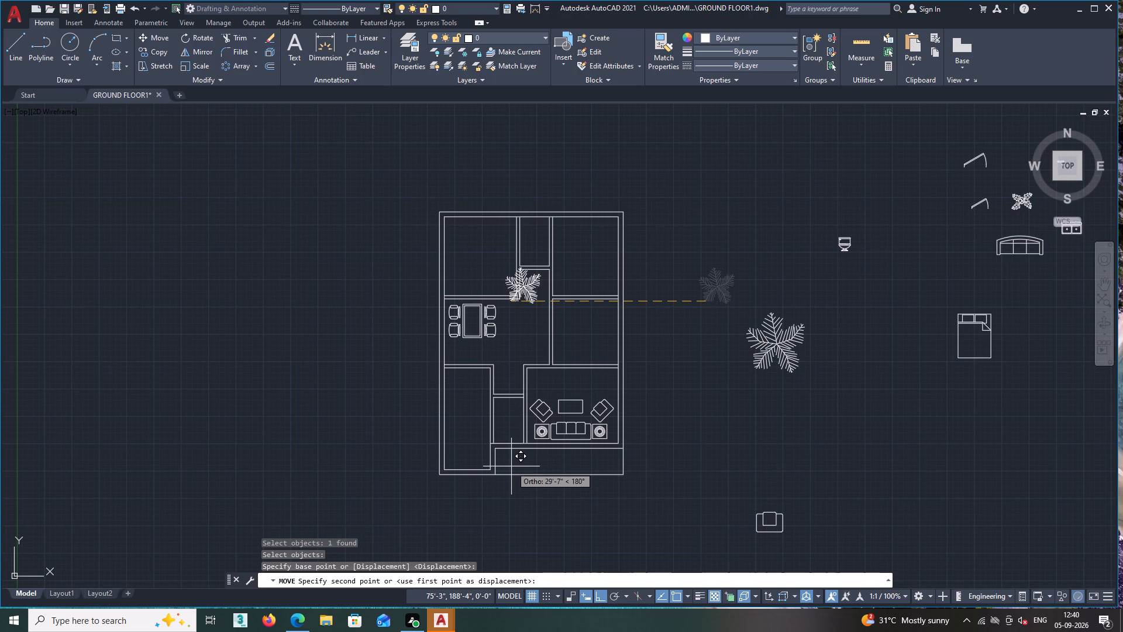
pyautogui.scroll(1, 506, 493)
pyautogui.moveTo(495, 526); pyautogui.dragTo(518, 506, button='middle')
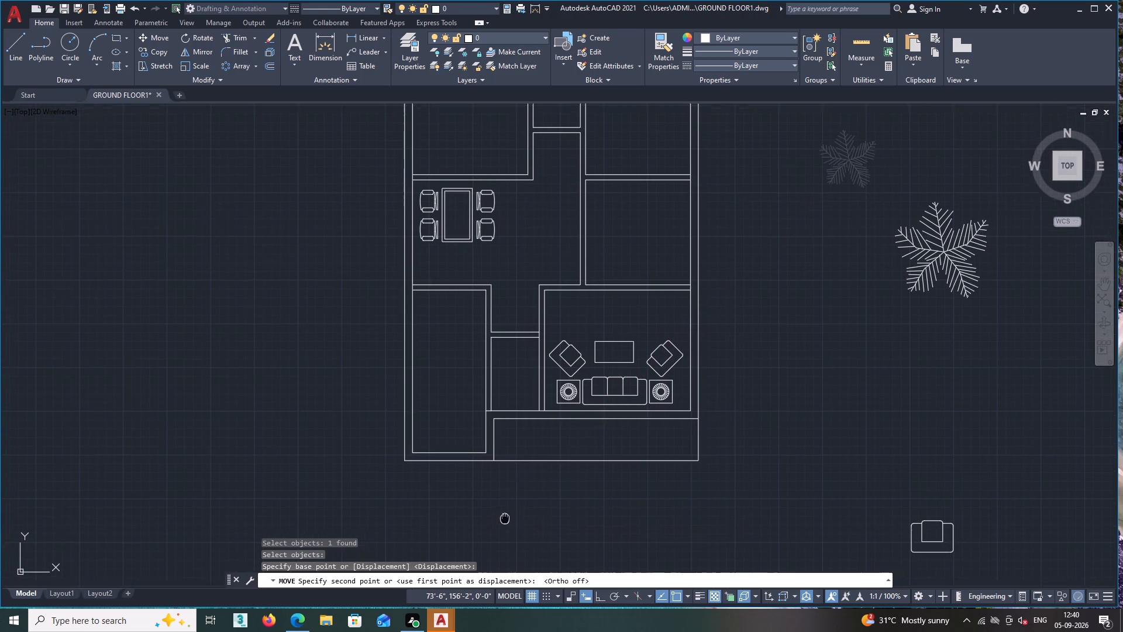
pyautogui.moveTo(518, 506); pyautogui.dragTo(608, 363, button='middle')
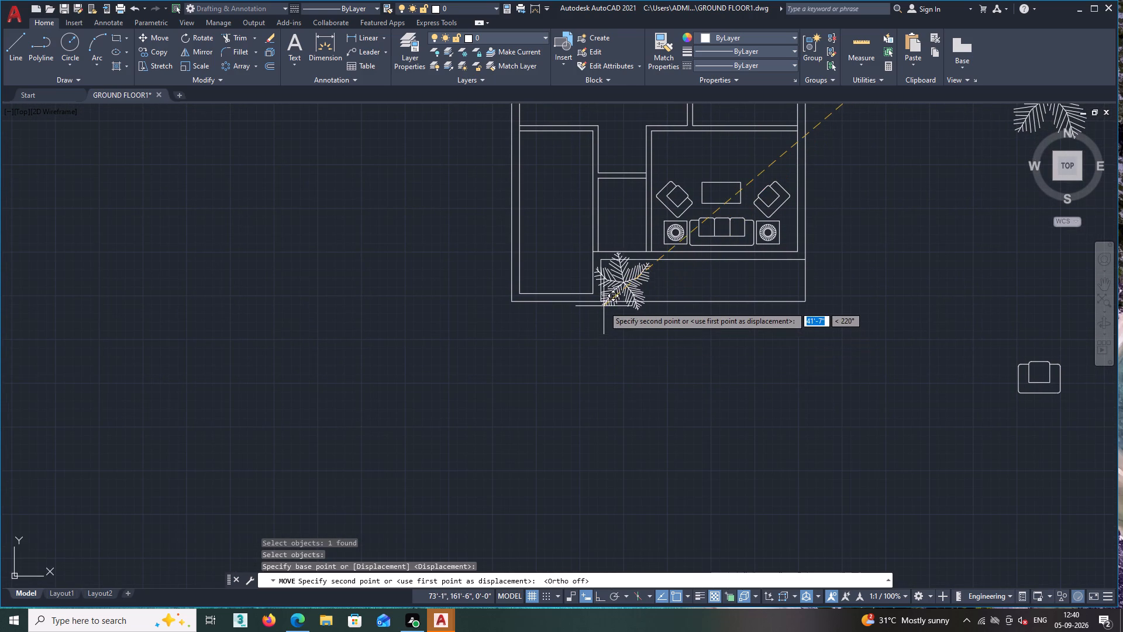
pyautogui.scroll(2, 611, 303)
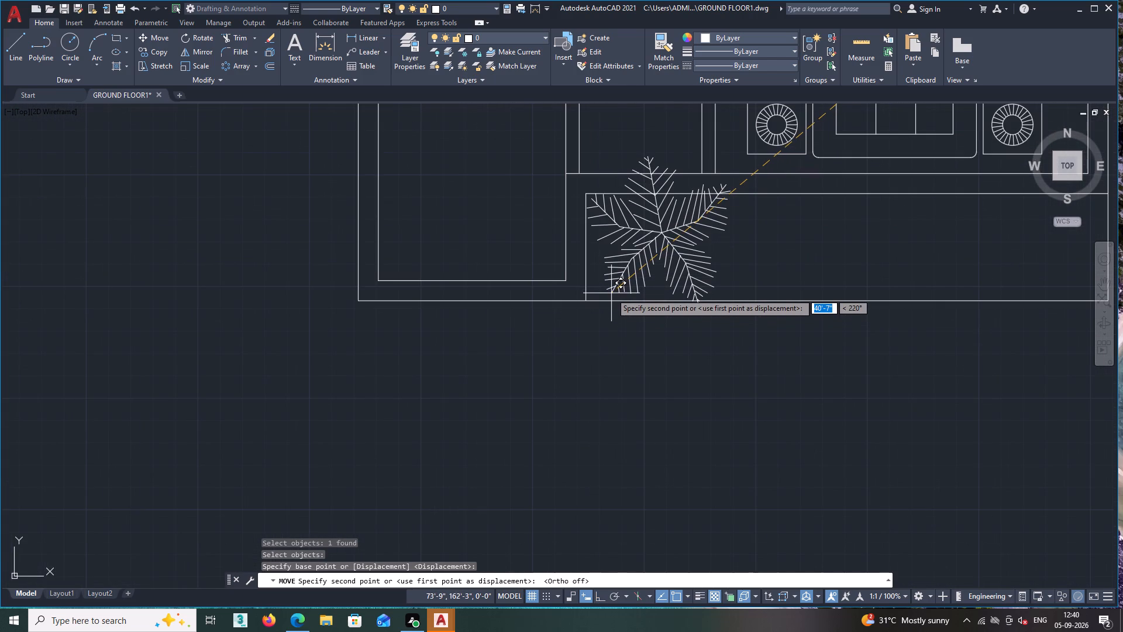
pyautogui.doubleClick(611, 294)
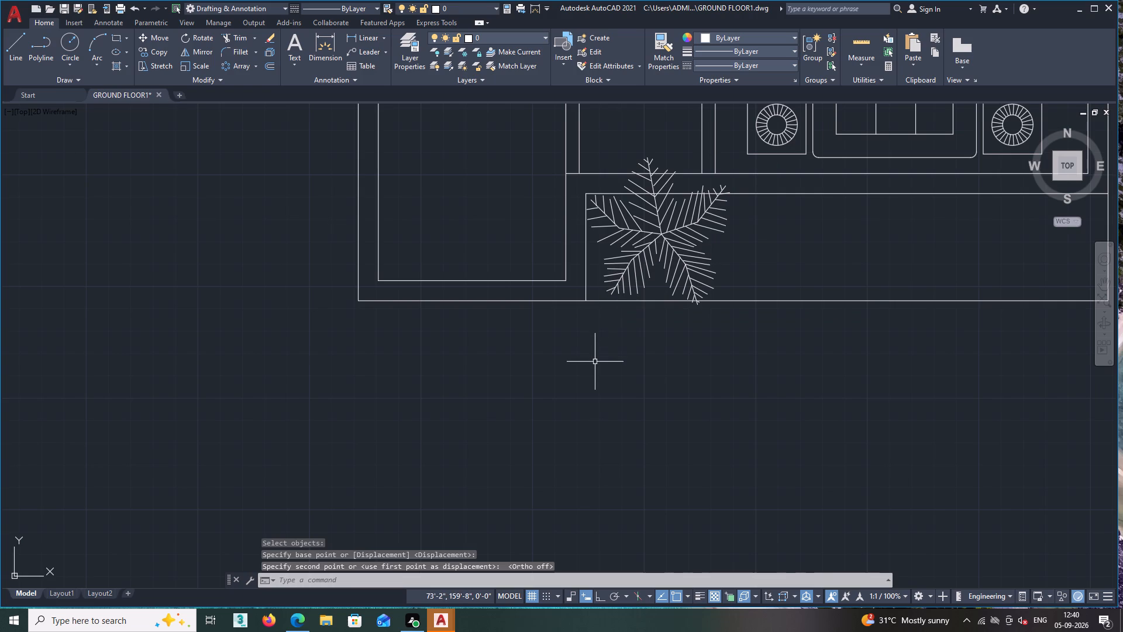
pyautogui.press('Escape')
# Scale the palm in the bottom strip from its lower-left leaf tip down to about one third of its size.
pyautogui.click(664, 241)
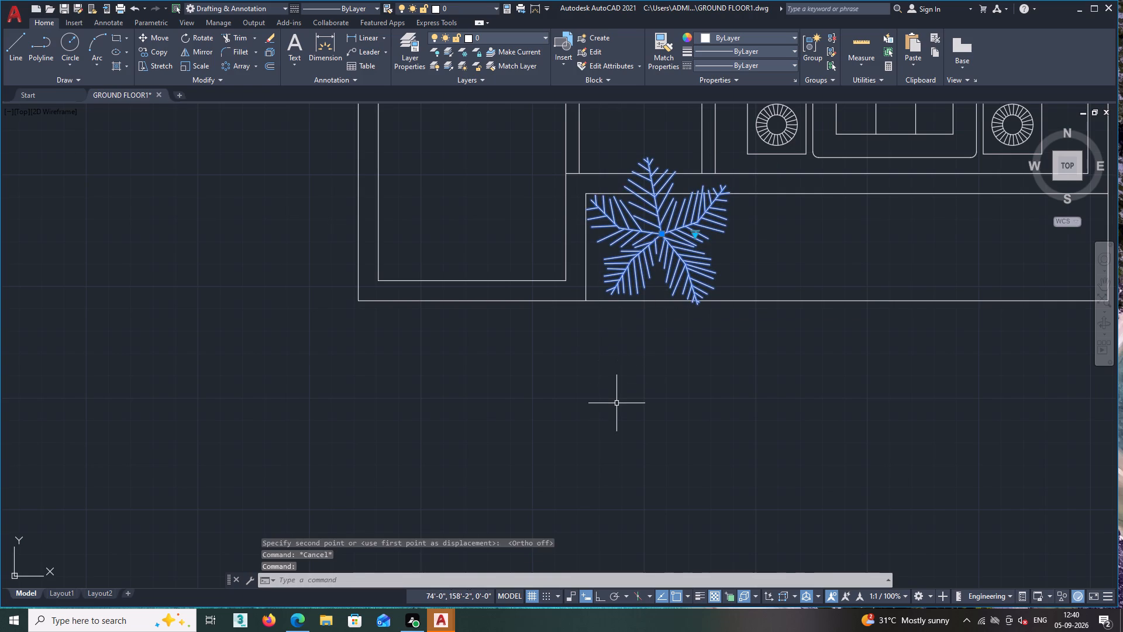
pyautogui.write('SCA')
pyautogui.click(639, 431)
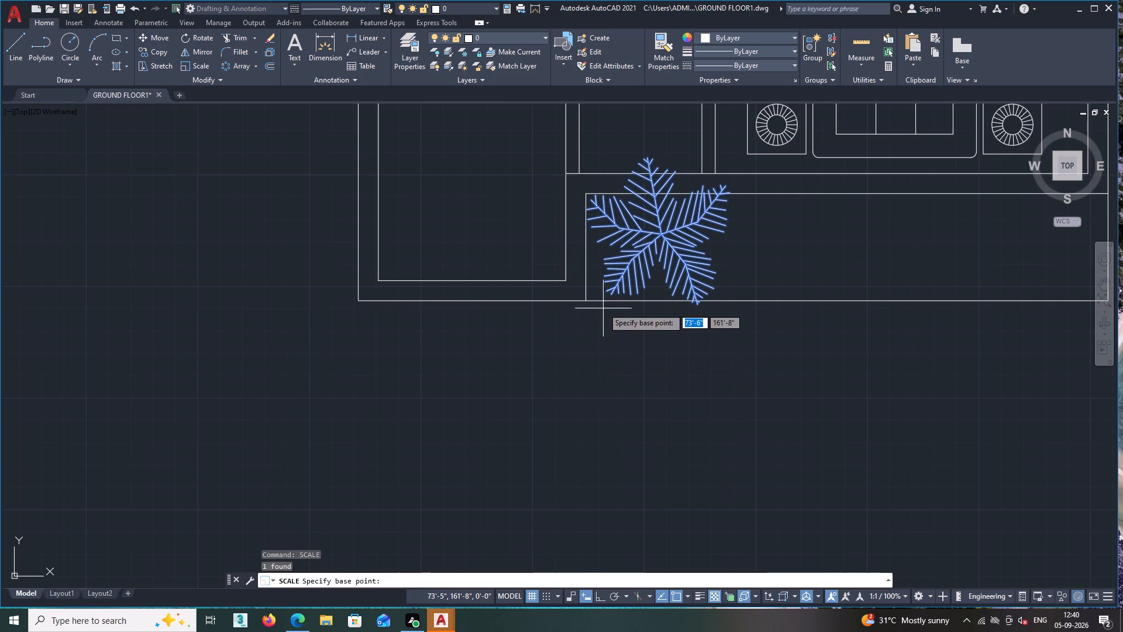
pyautogui.click(611, 294)
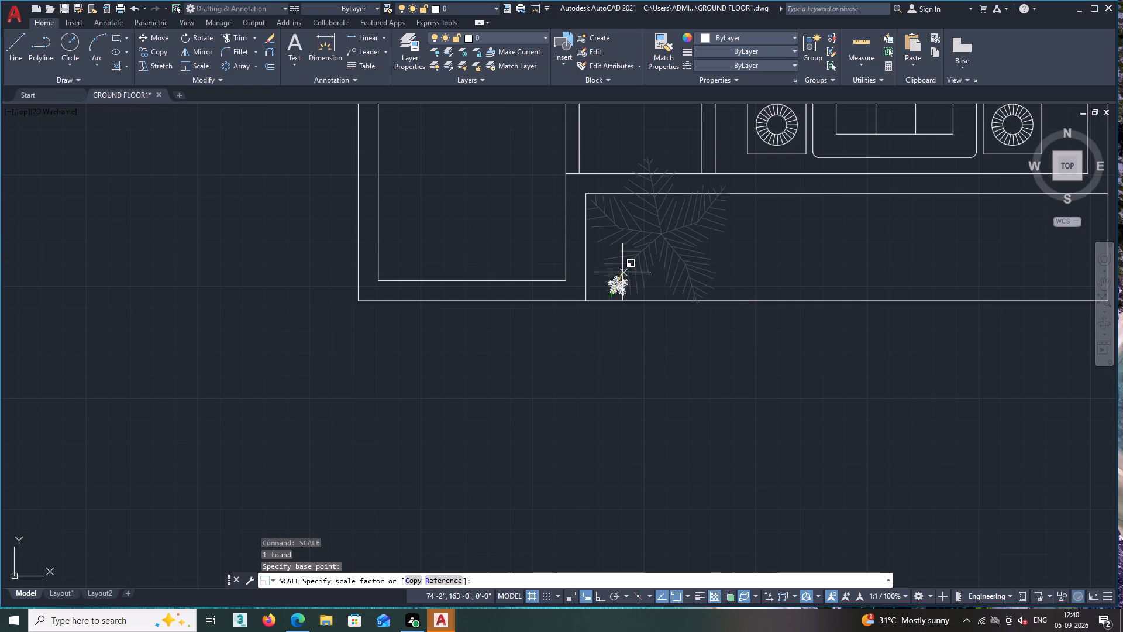
pyautogui.doubleClick(634, 237)
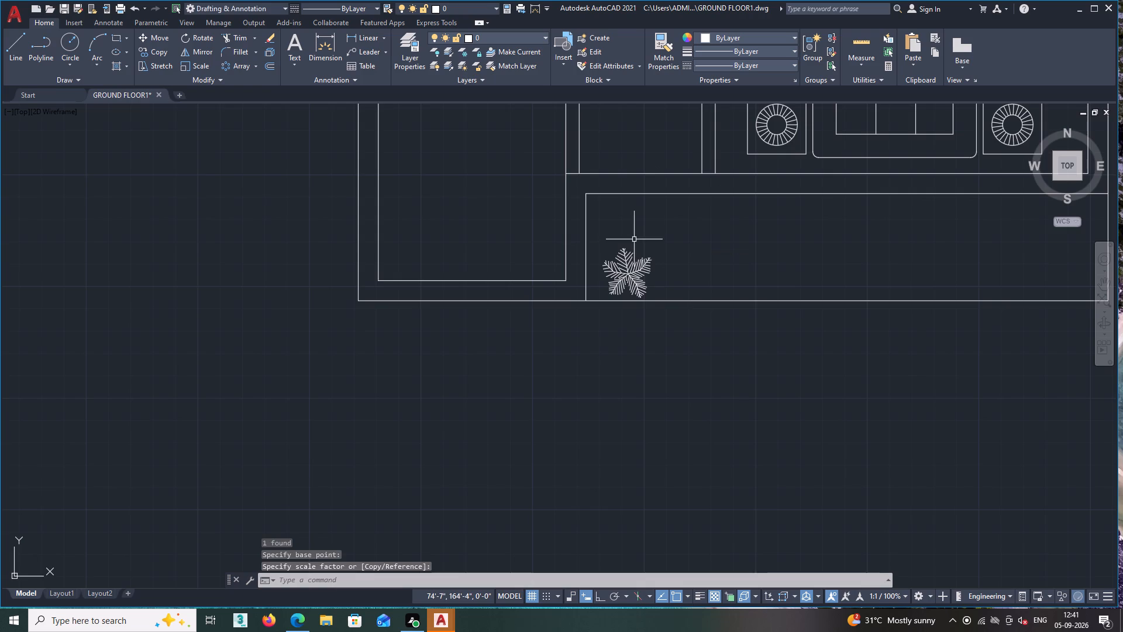
# Move the reduced palm about 1'-10" straight up from its top leaf tip, into the strip's upper-left corner.
pyautogui.scroll(-2, 611, 342)
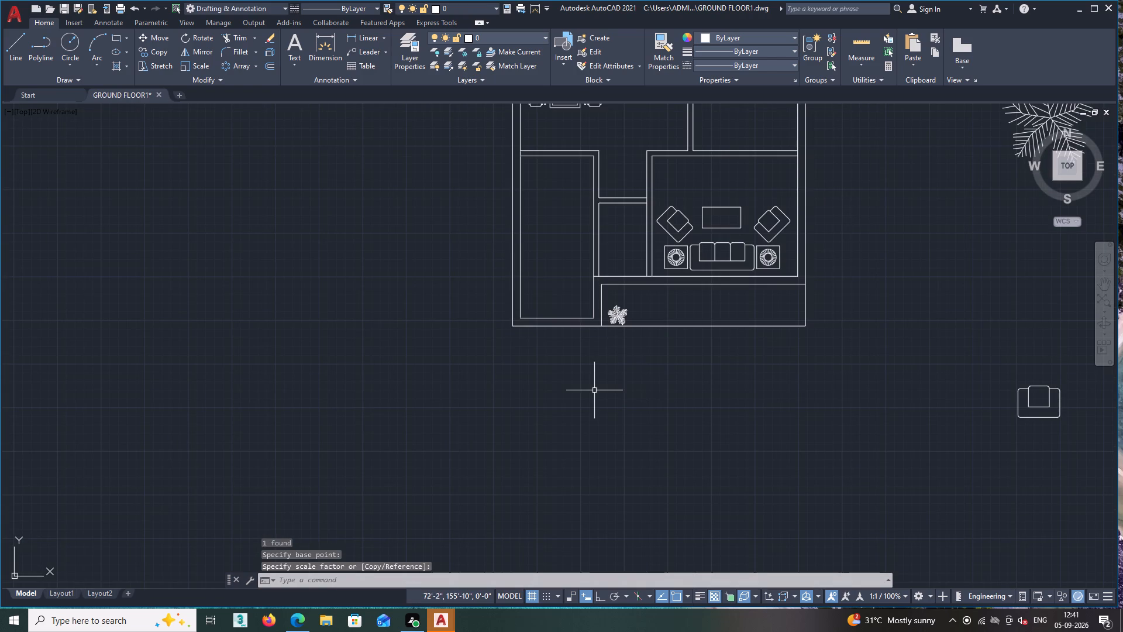
pyautogui.scroll(1, 588, 399)
pyautogui.scroll(2, 636, 270)
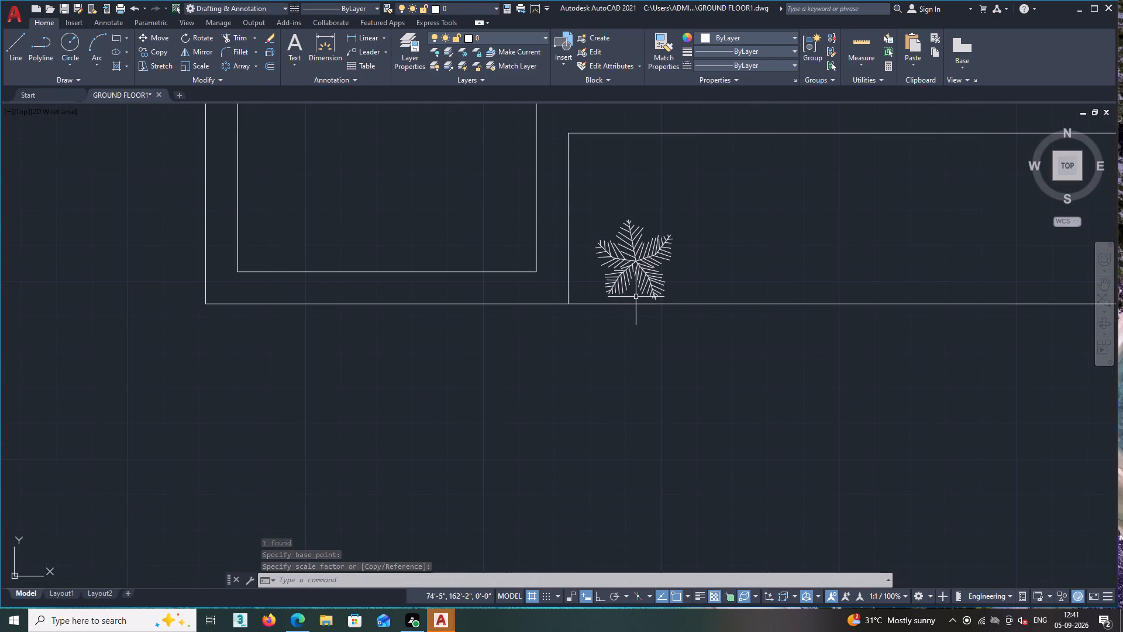
pyautogui.scroll(-1, 635, 304)
pyautogui.click(629, 283)
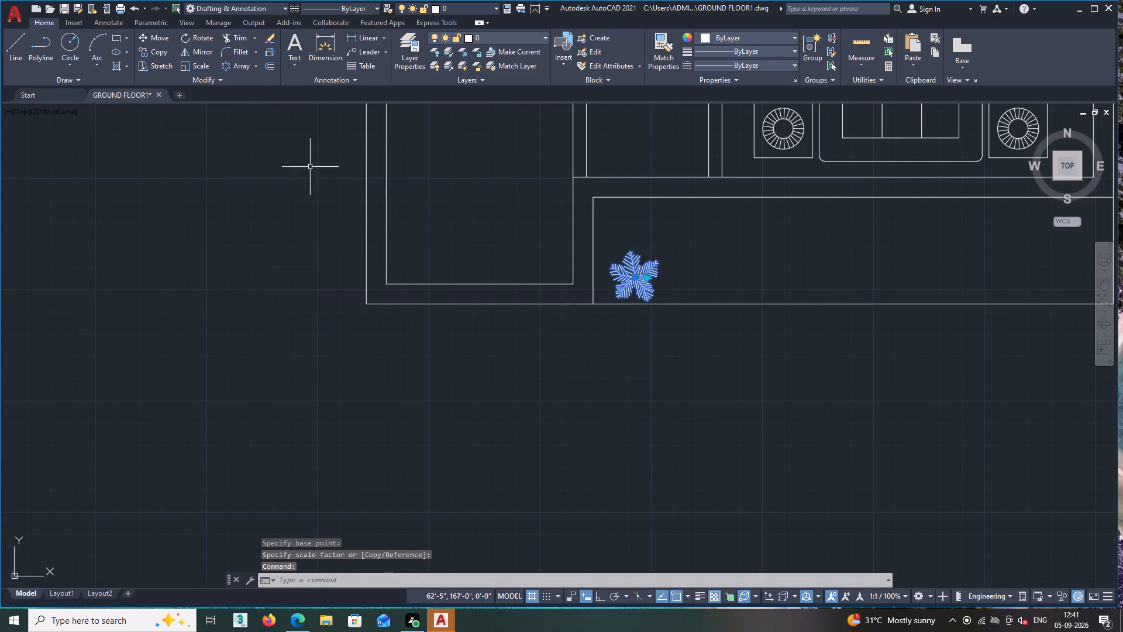
pyautogui.click(151, 38)
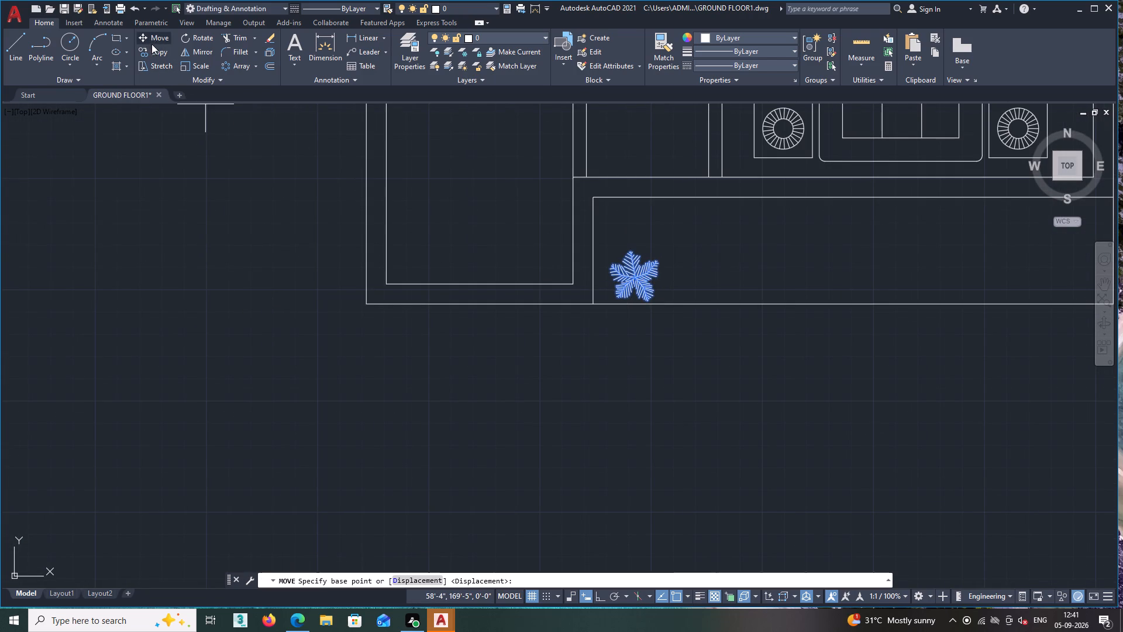
pyautogui.scroll(2, 623, 288)
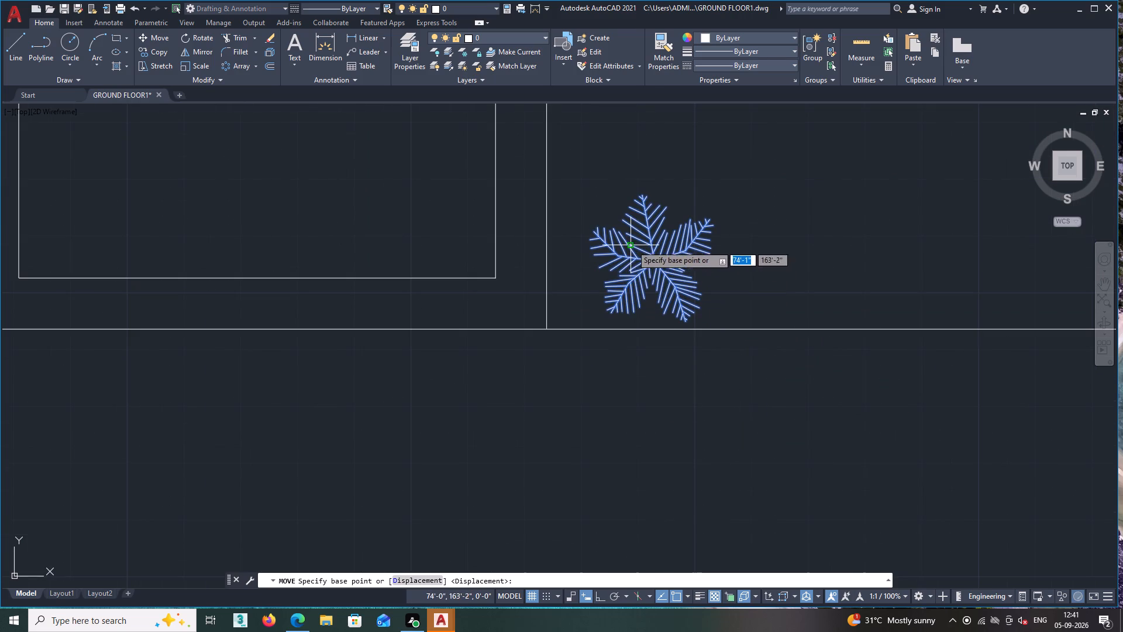
pyautogui.click(641, 197)
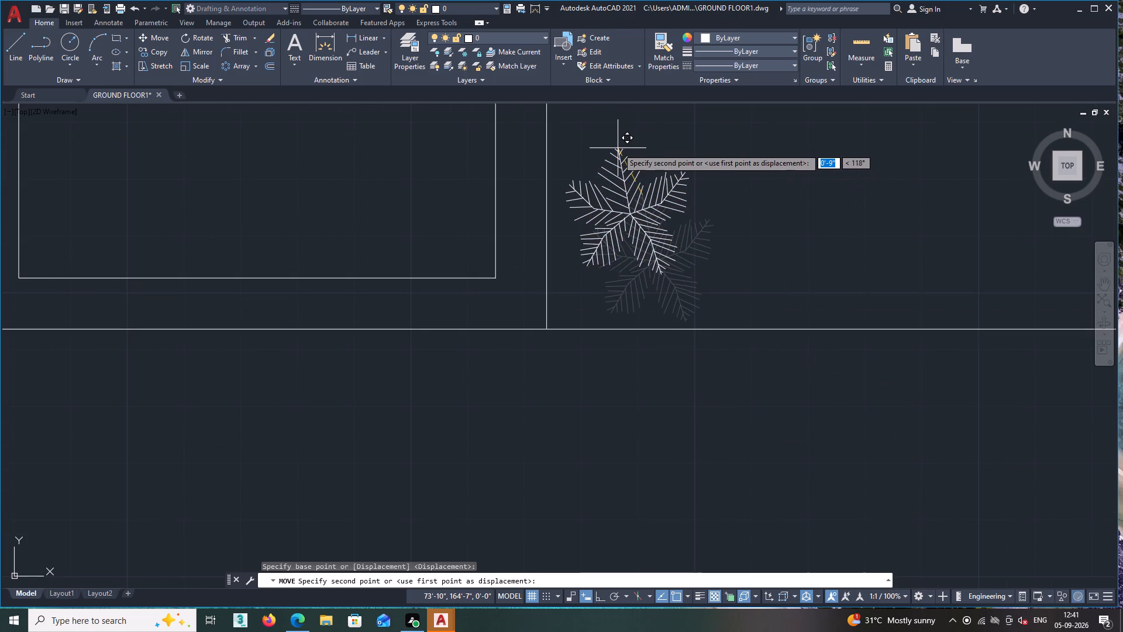
pyautogui.scroll(-2, 633, 146)
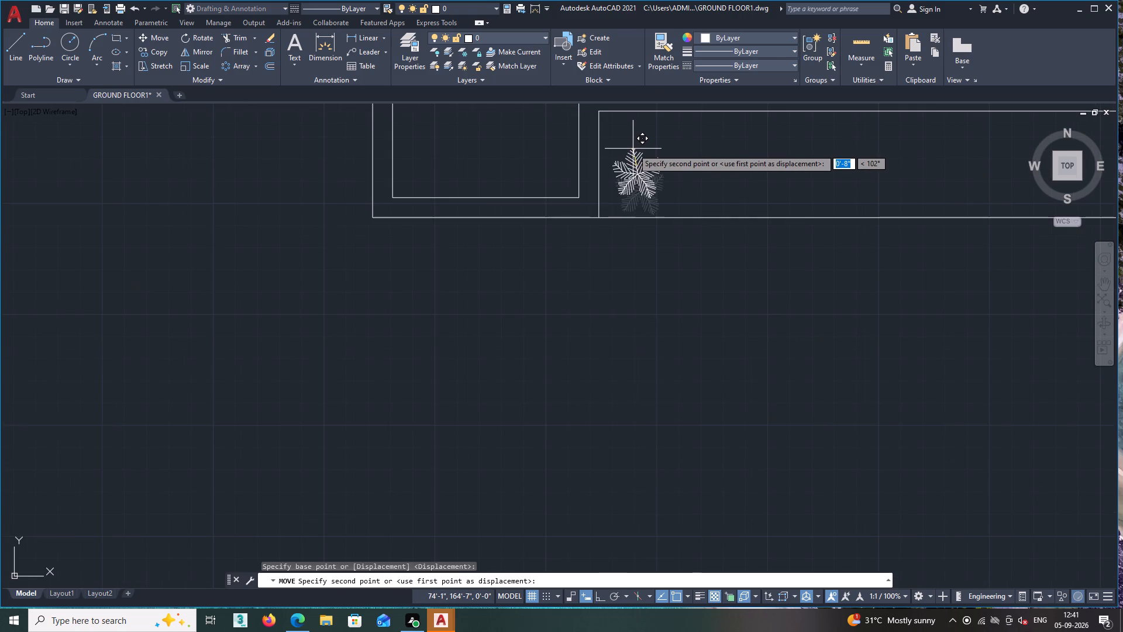
pyautogui.scroll(-1, 633, 149)
pyautogui.moveTo(636, 144); pyautogui.dragTo(631, 279, button='middle')
pyautogui.scroll(1, 627, 282)
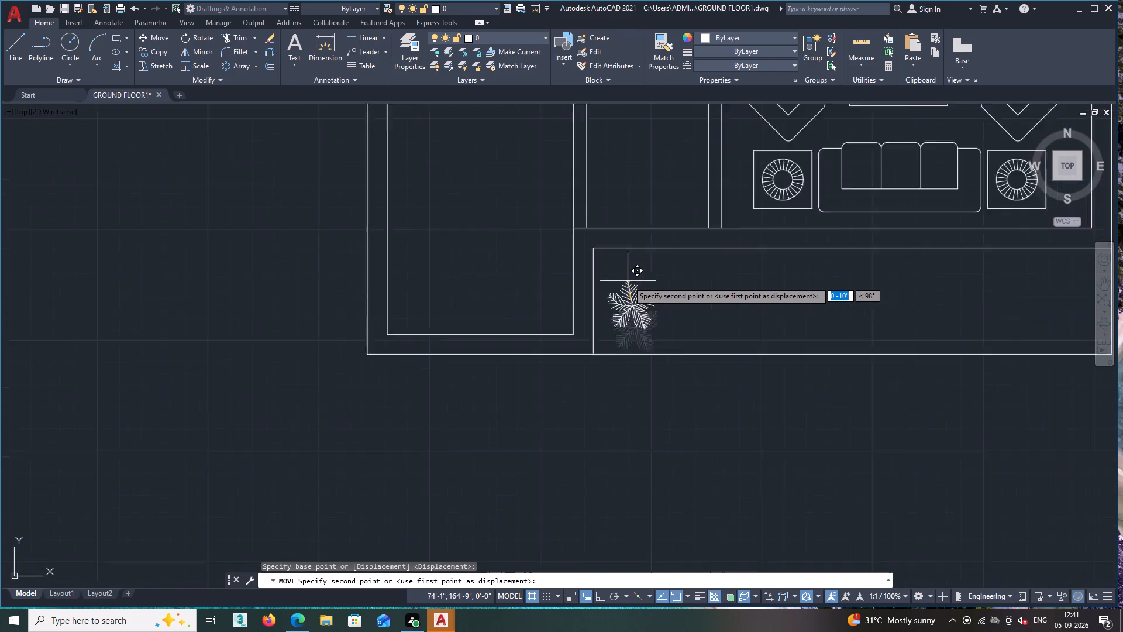
pyautogui.scroll(1, 628, 281)
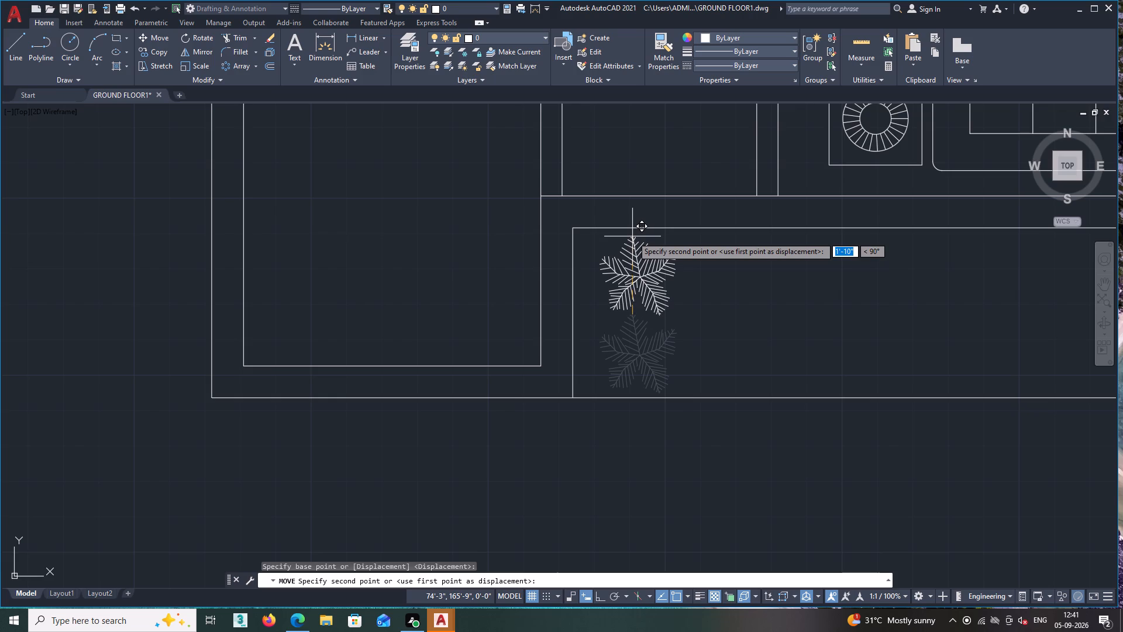
pyautogui.click(632, 236)
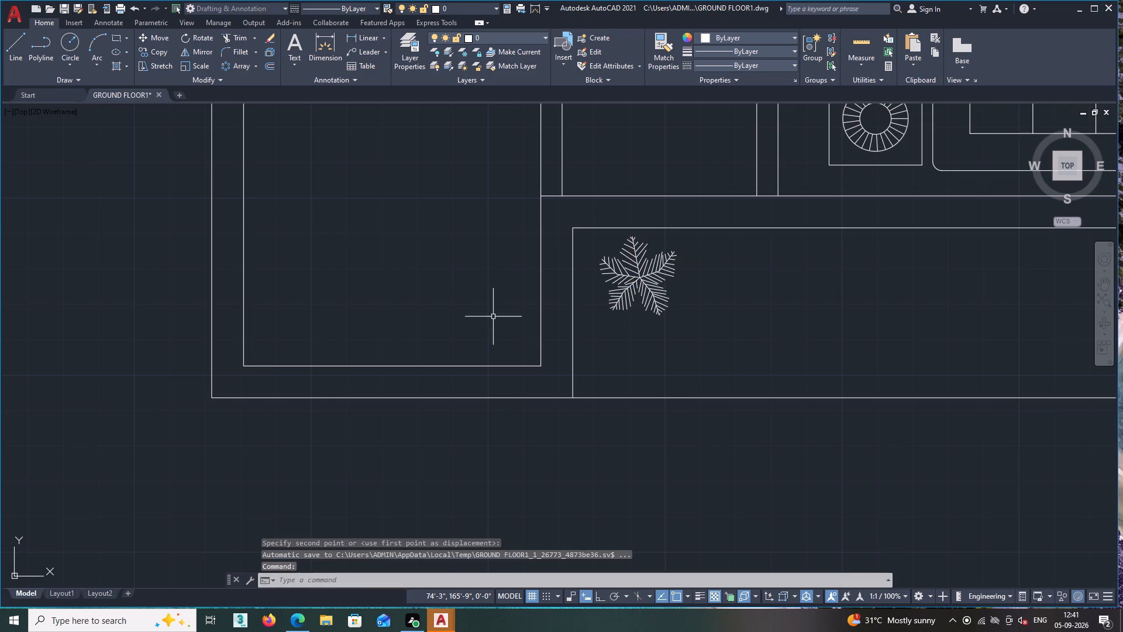
# Copy the small palm from its top leaf tip along the strip, with Ortho on, about 7'-0" and 14'-5" to the east.
pyautogui.scroll(-2, 476, 325)
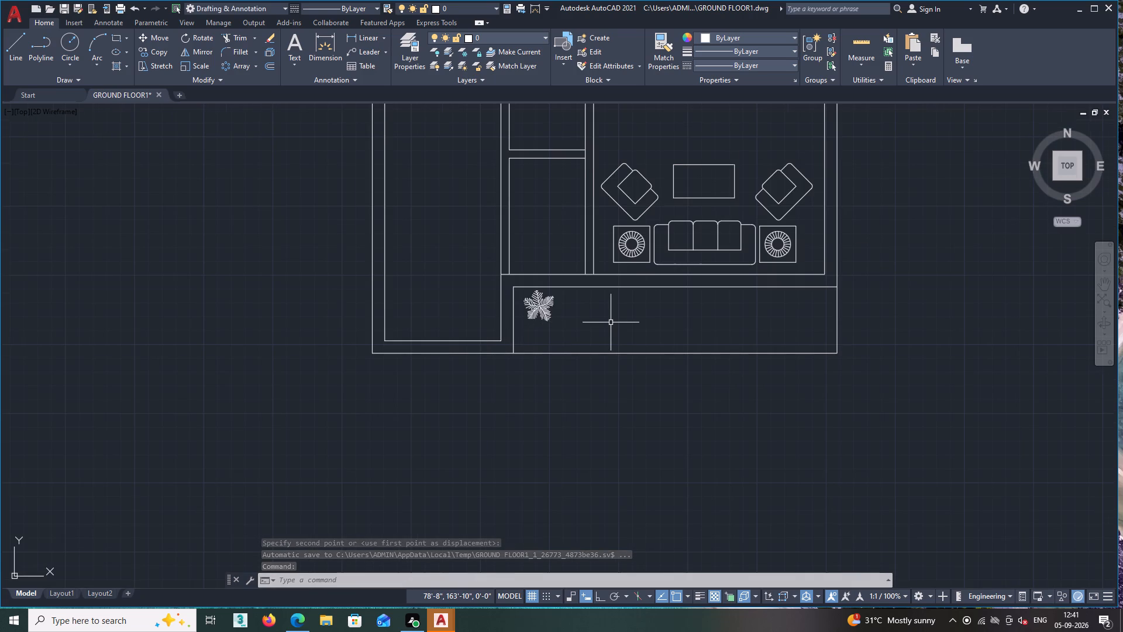
pyautogui.scroll(-1, 611, 322)
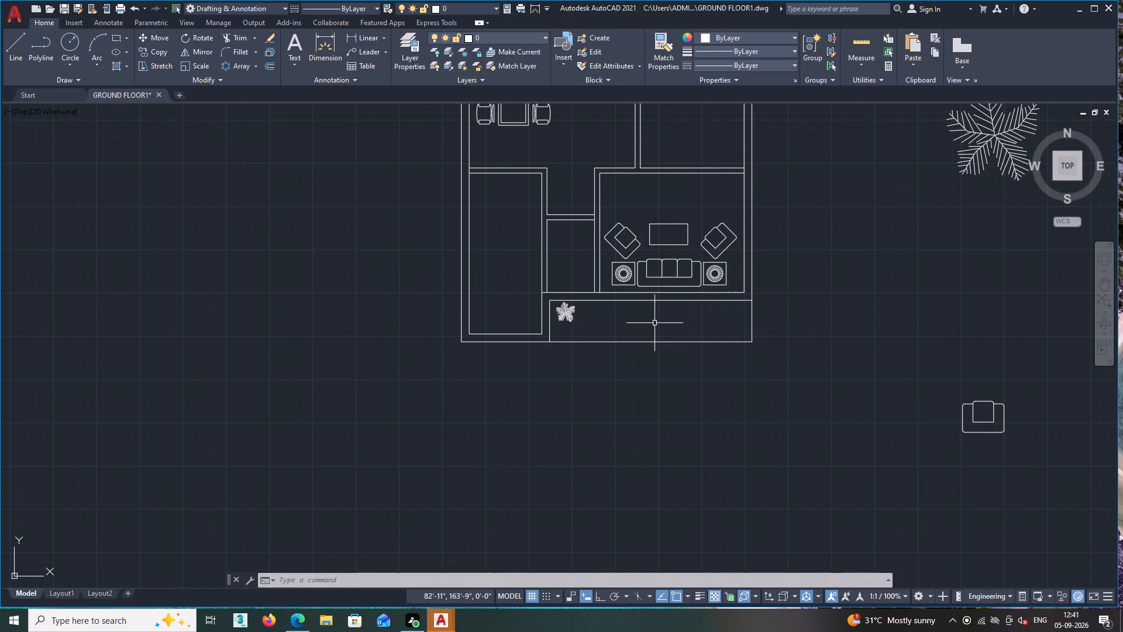
pyautogui.scroll(-1, 654, 323)
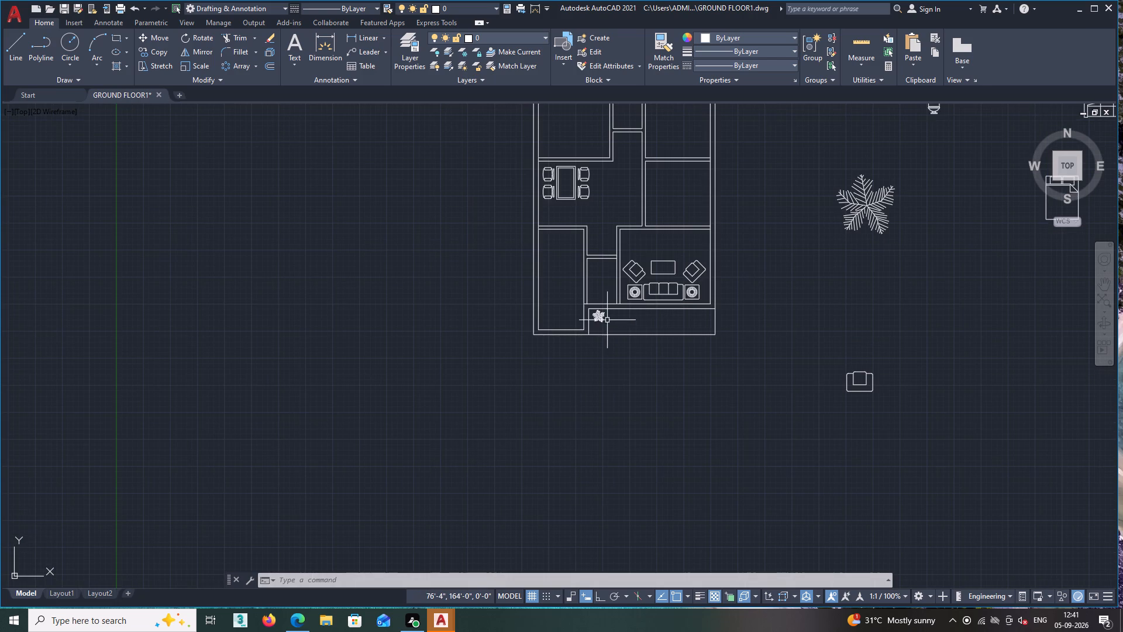
pyautogui.scroll(2, 607, 318)
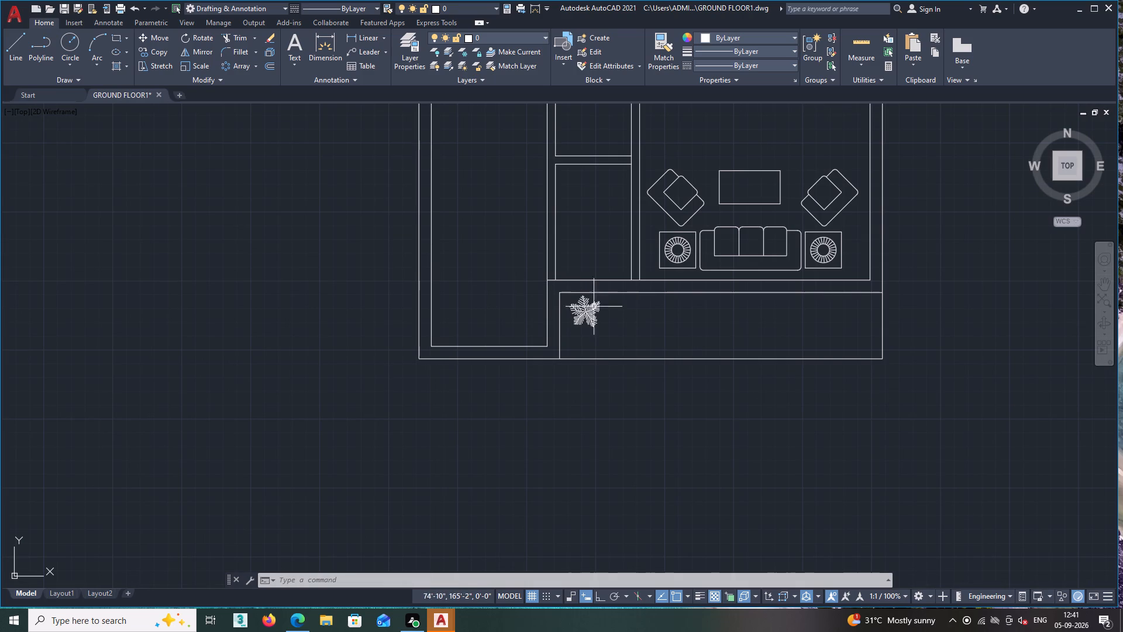
pyautogui.click(583, 314)
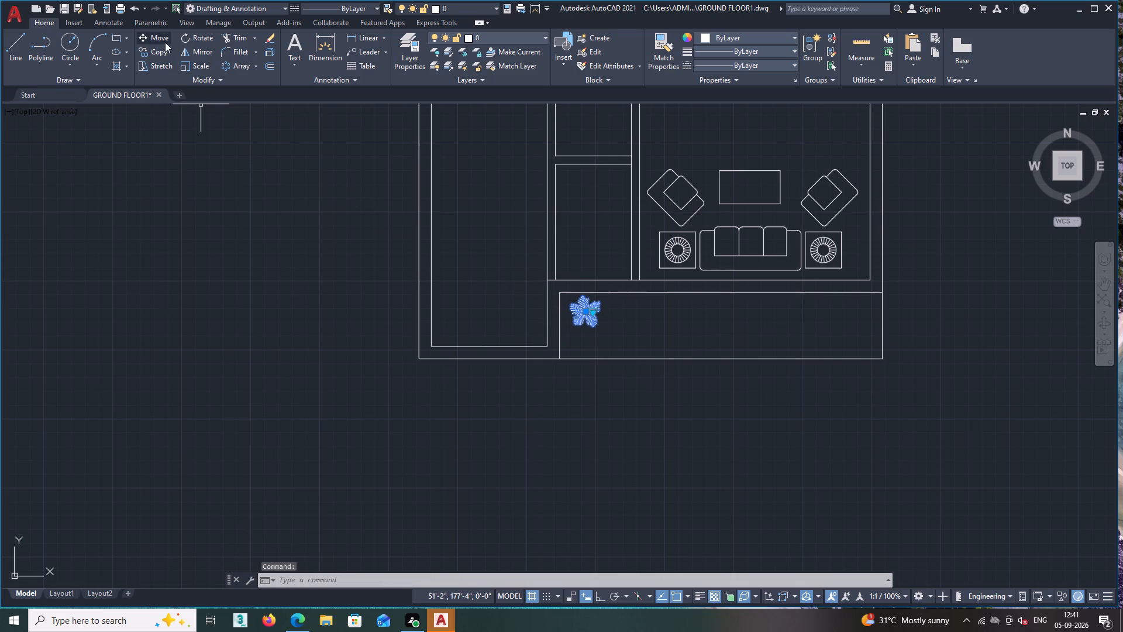
pyautogui.doubleClick(152, 49)
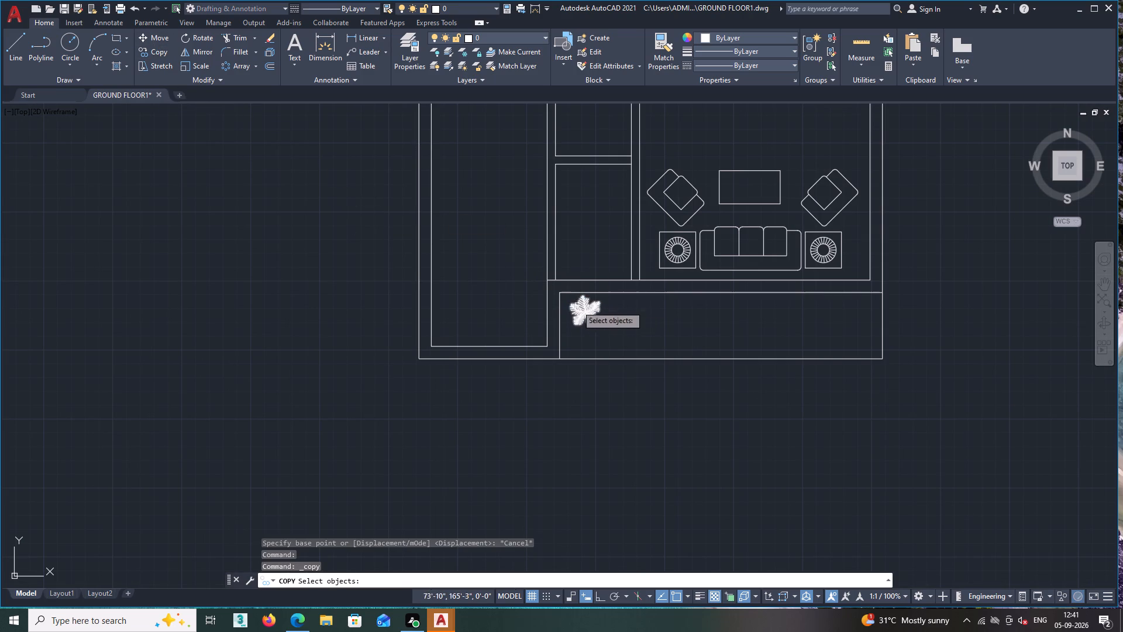
pyautogui.click(587, 313)
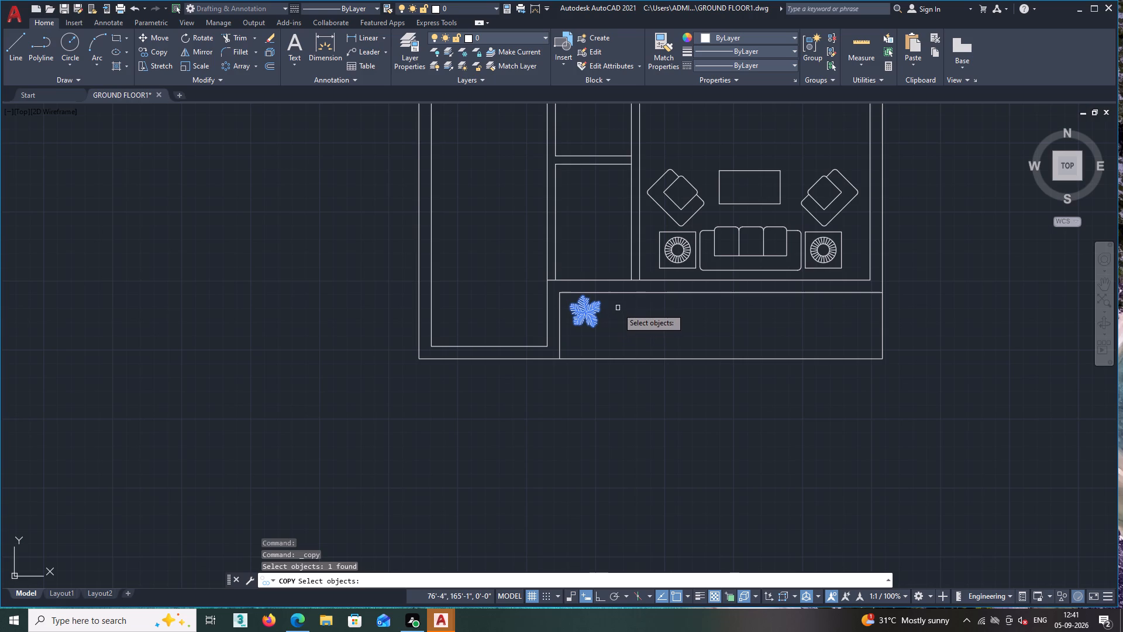
pyautogui.rightClick(618, 308)
pyautogui.scroll(4, 576, 293)
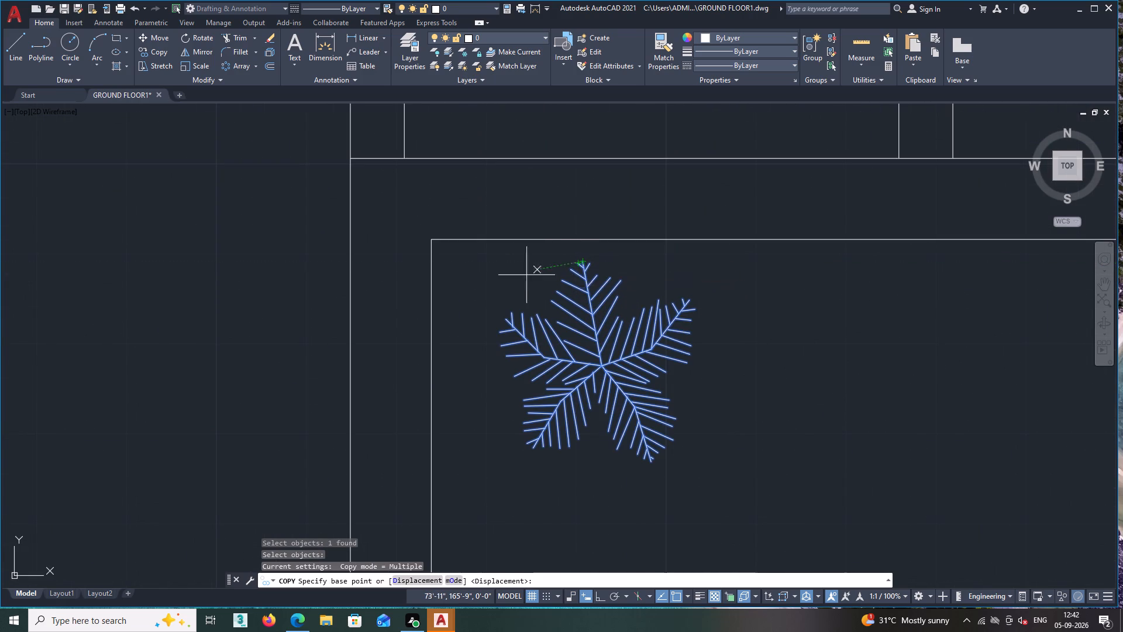
pyautogui.click(583, 261)
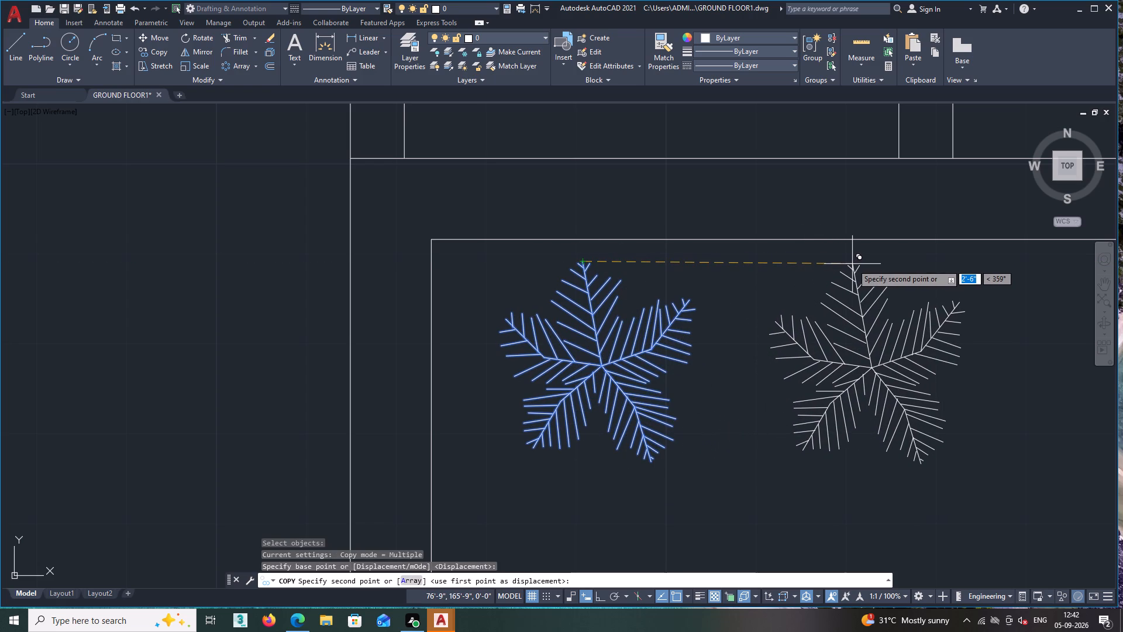
pyautogui.press('F8')
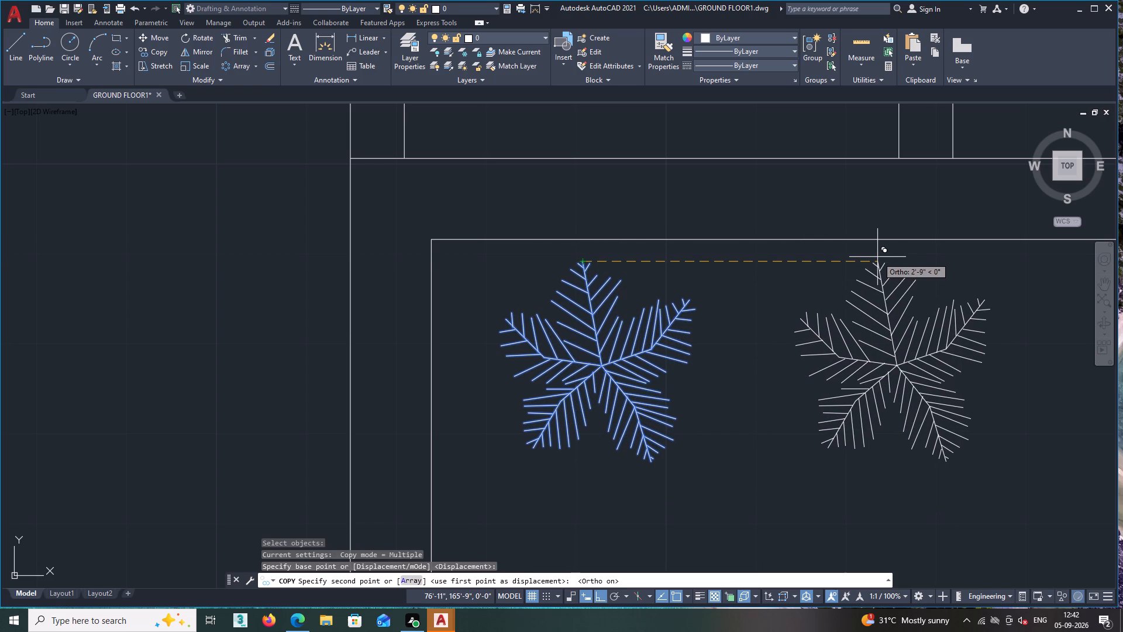
pyautogui.scroll(-4, 877, 257)
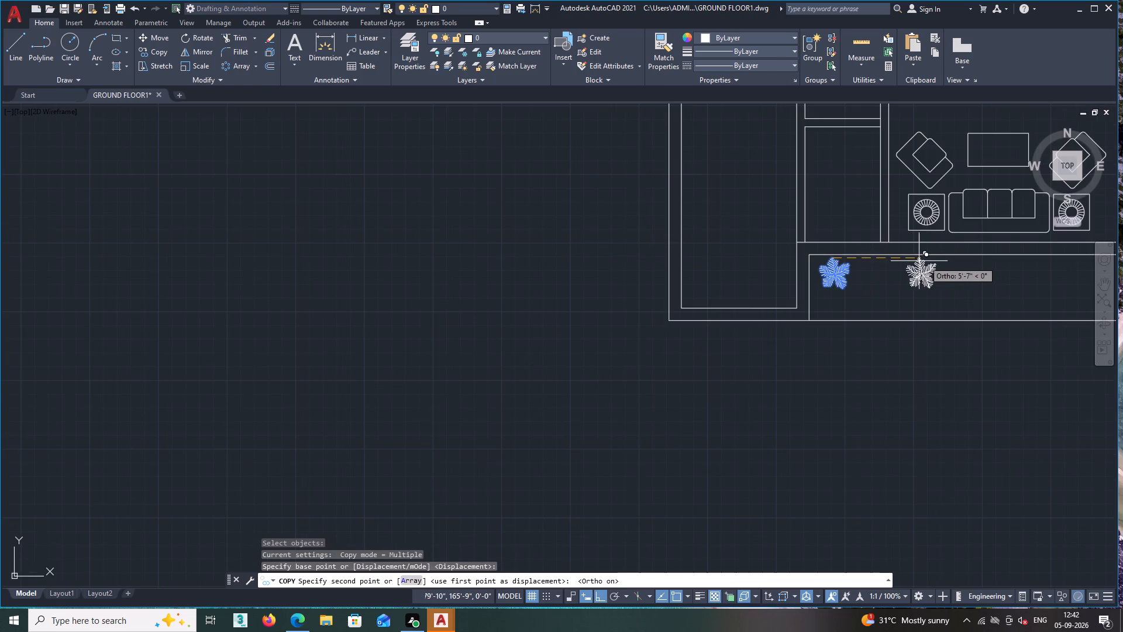
pyautogui.moveTo(942, 265); pyautogui.dragTo(612, 264, button='middle')
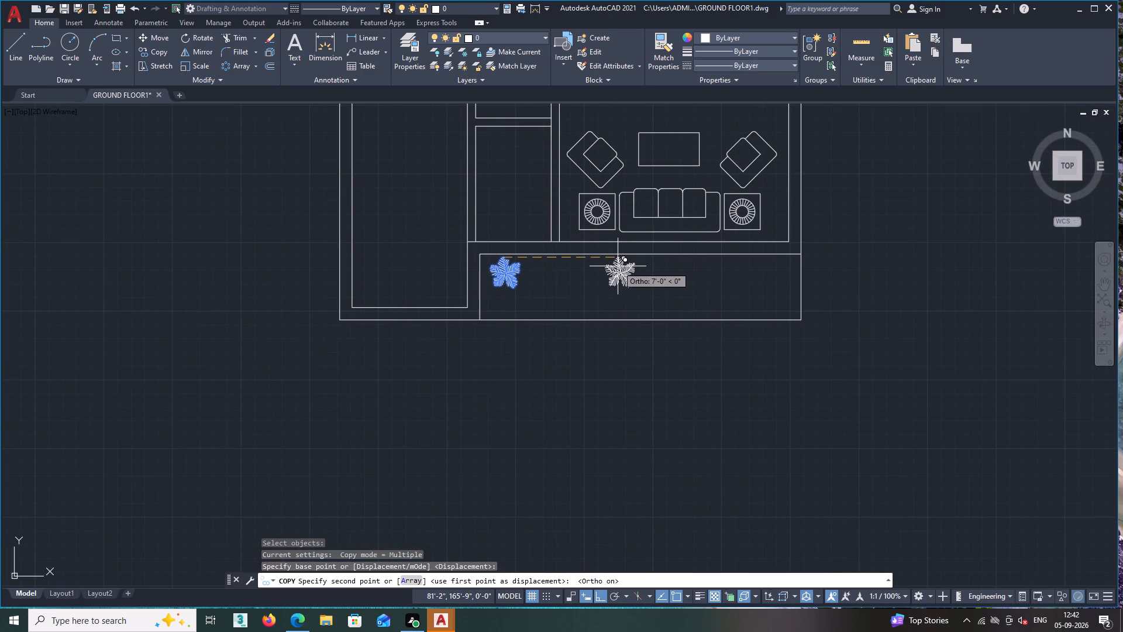
pyautogui.click(618, 266)
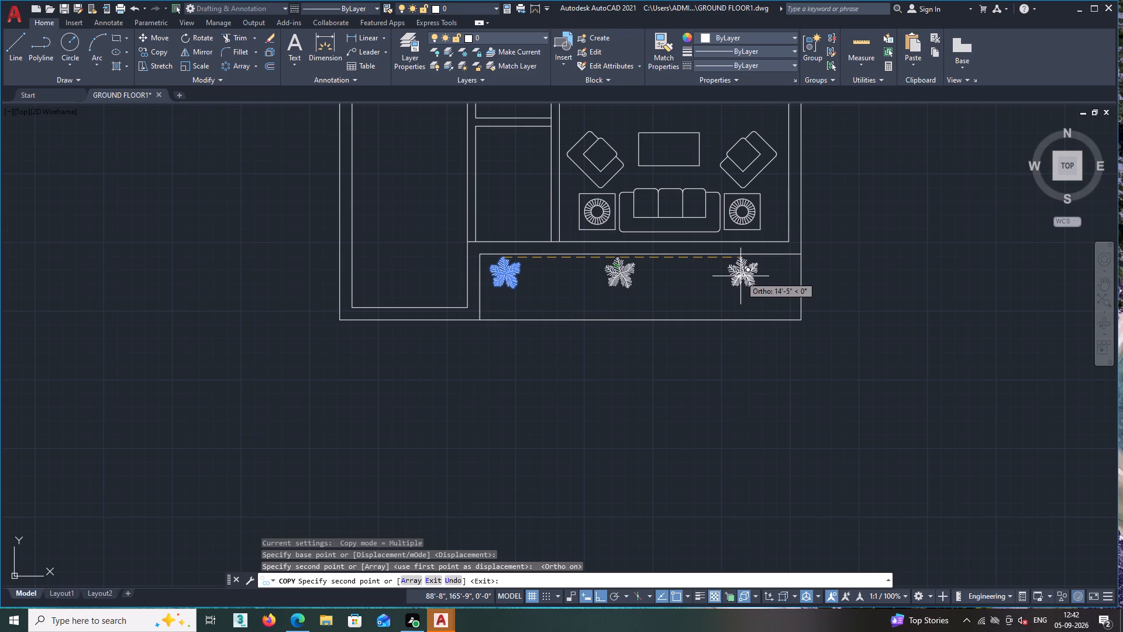
pyautogui.doubleClick(742, 276)
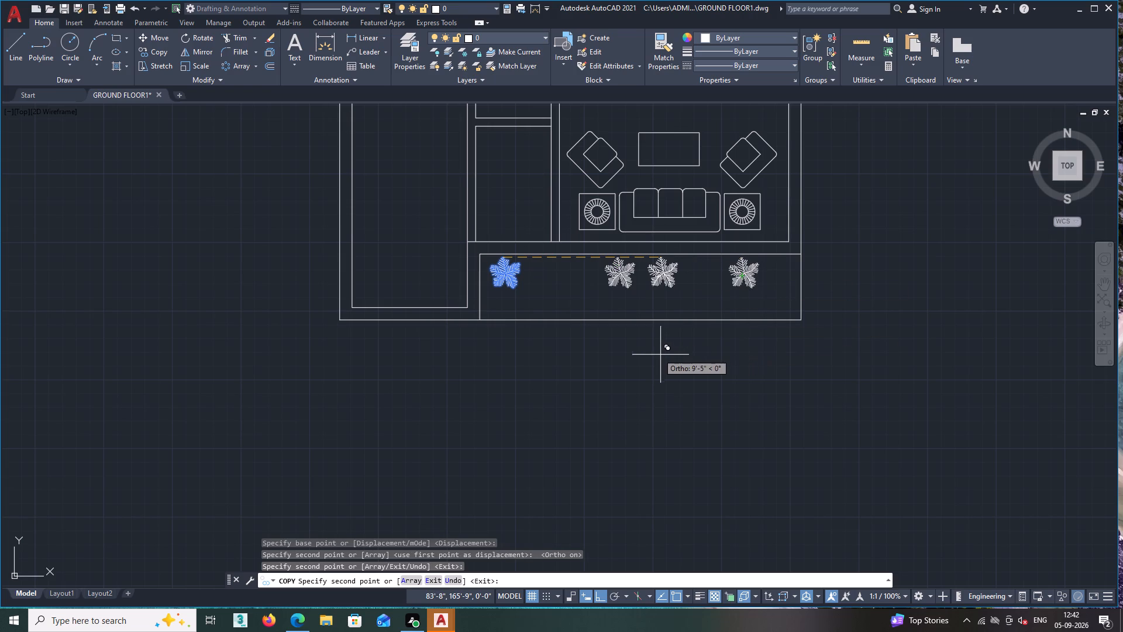
pyautogui.press('Escape')
# Examine the row of palms in the strip along the plan's bottom edge, close up and against the whole plan.
pyautogui.scroll(-2, 681, 346)
pyautogui.moveTo(681, 350); pyautogui.dragTo(691, 343, button='middle')
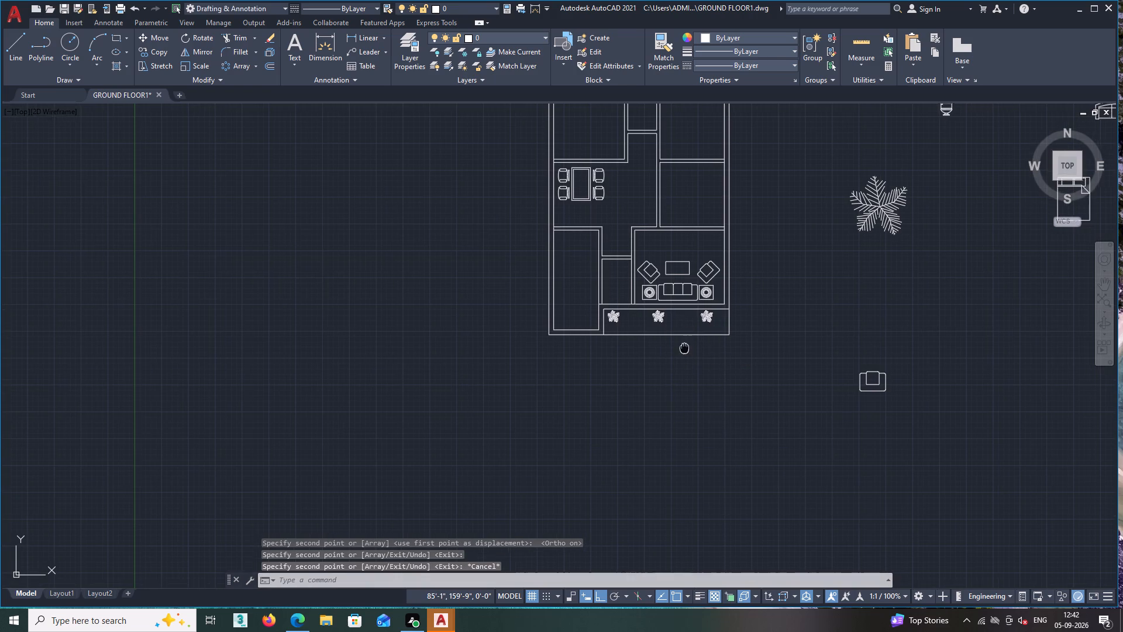
pyautogui.moveTo(691, 343); pyautogui.dragTo(712, 322, button='middle')
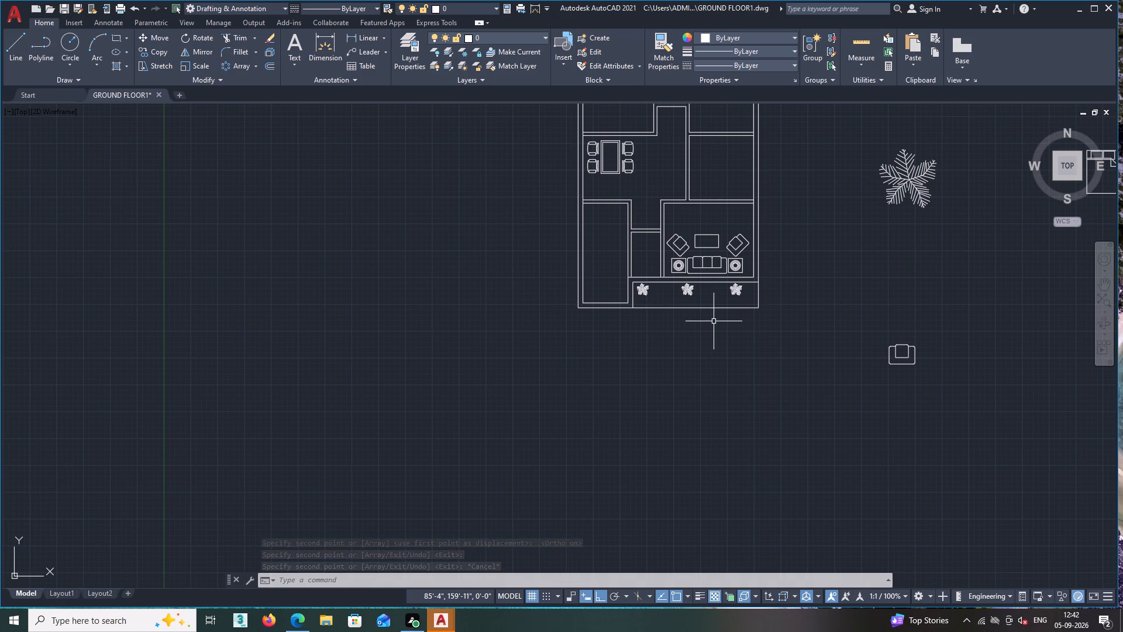
pyautogui.scroll(2, 700, 297)
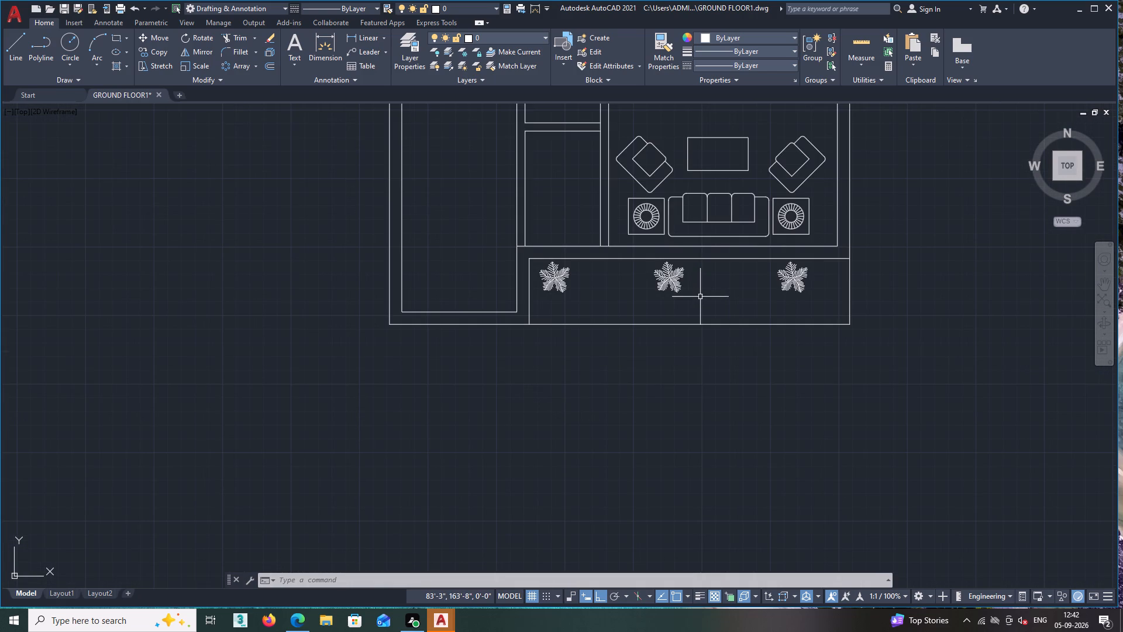
pyautogui.scroll(-2, 700, 297)
pyautogui.scroll(1, 644, 296)
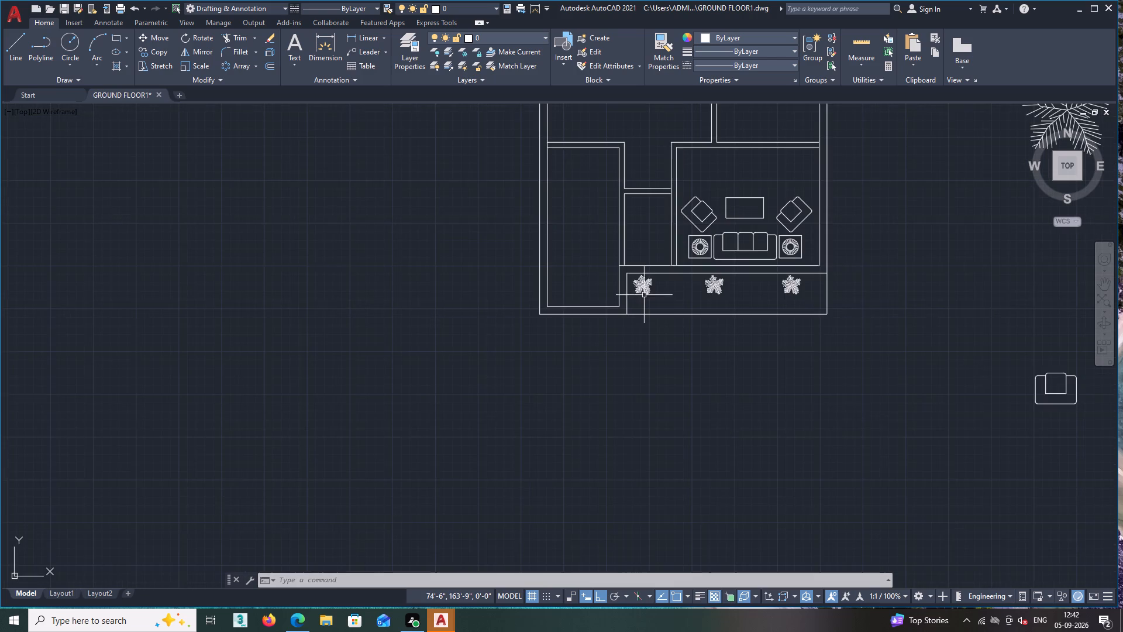
pyautogui.scroll(2, 643, 286)
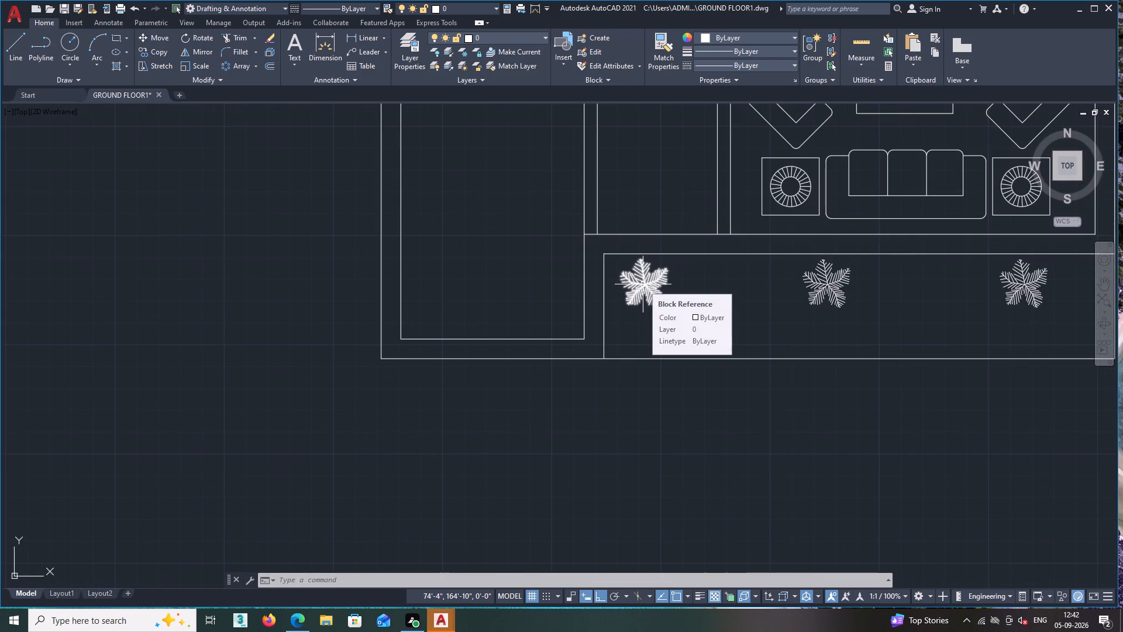
pyautogui.scroll(-1, 643, 284)
pyautogui.scroll(1, 643, 289)
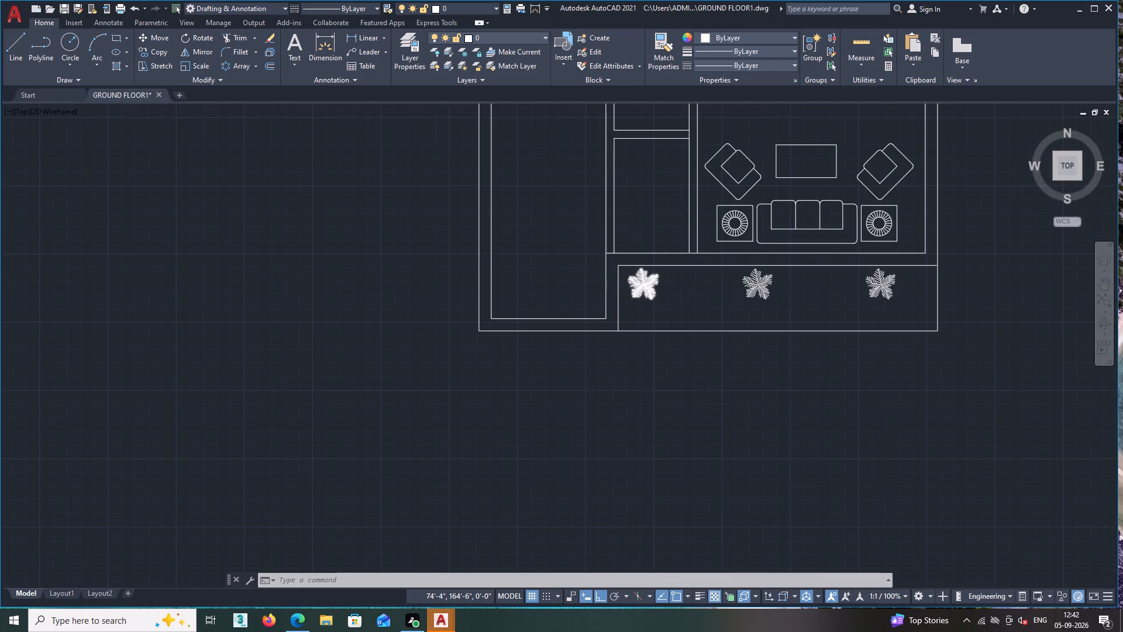
# Examine the row of small palms in the bottom strip, close up and against the whole furnished plan.
pyautogui.scroll(-1, 644, 289)
pyautogui.scroll(1, 644, 289)
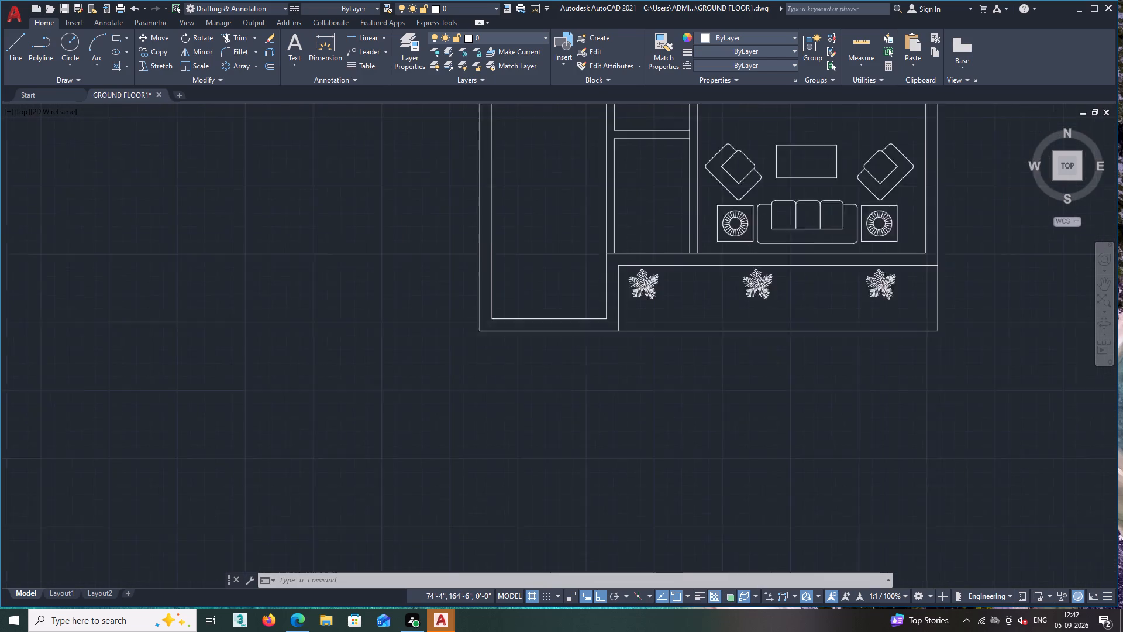
pyautogui.scroll(2, 646, 283)
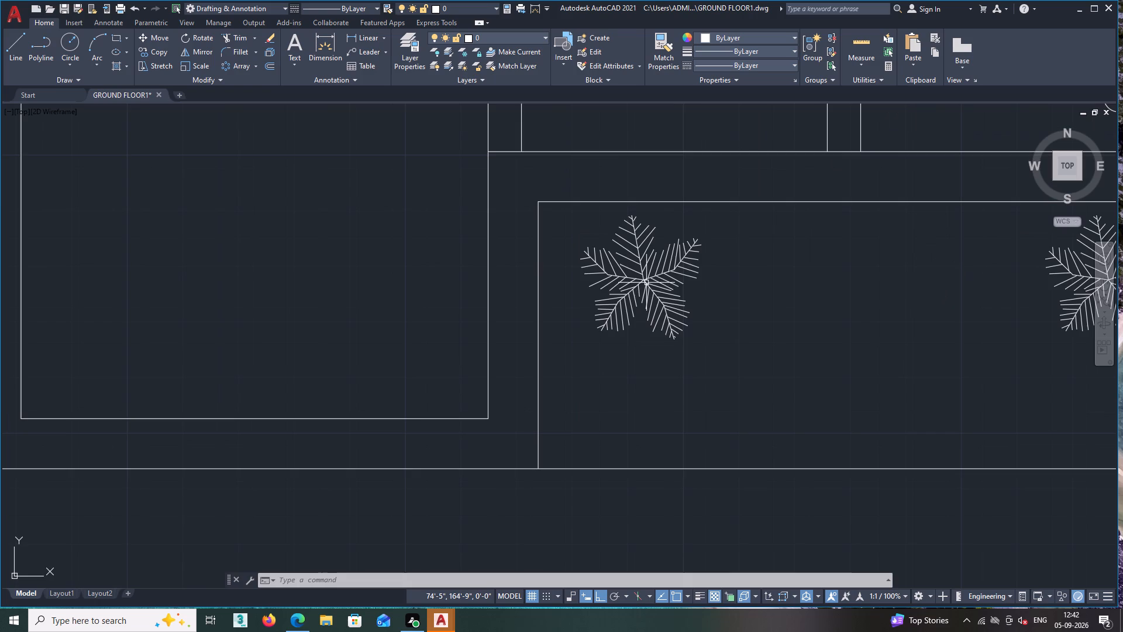
pyautogui.scroll(-2, 647, 281)
pyautogui.scroll(2, 646, 290)
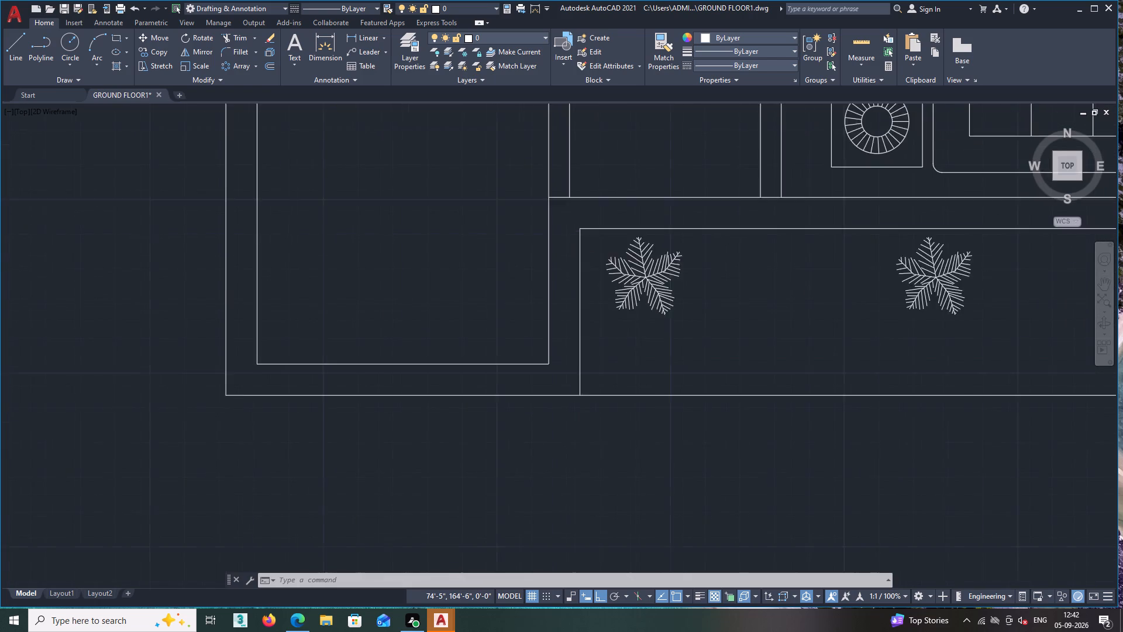
pyautogui.scroll(-3, 646, 290)
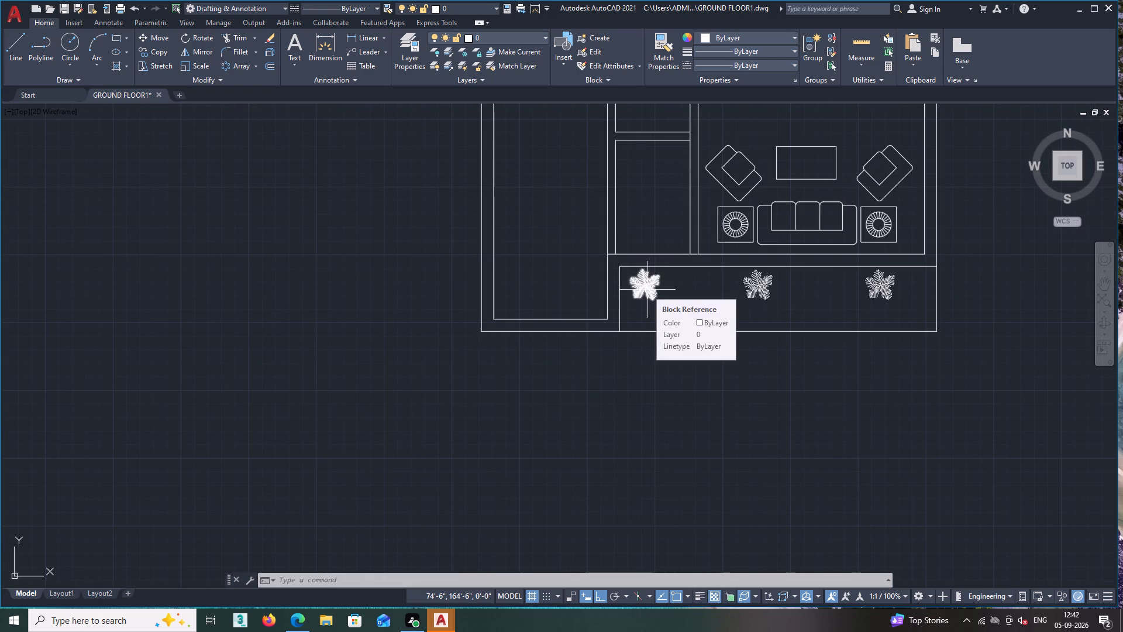
pyautogui.scroll(1, 643, 290)
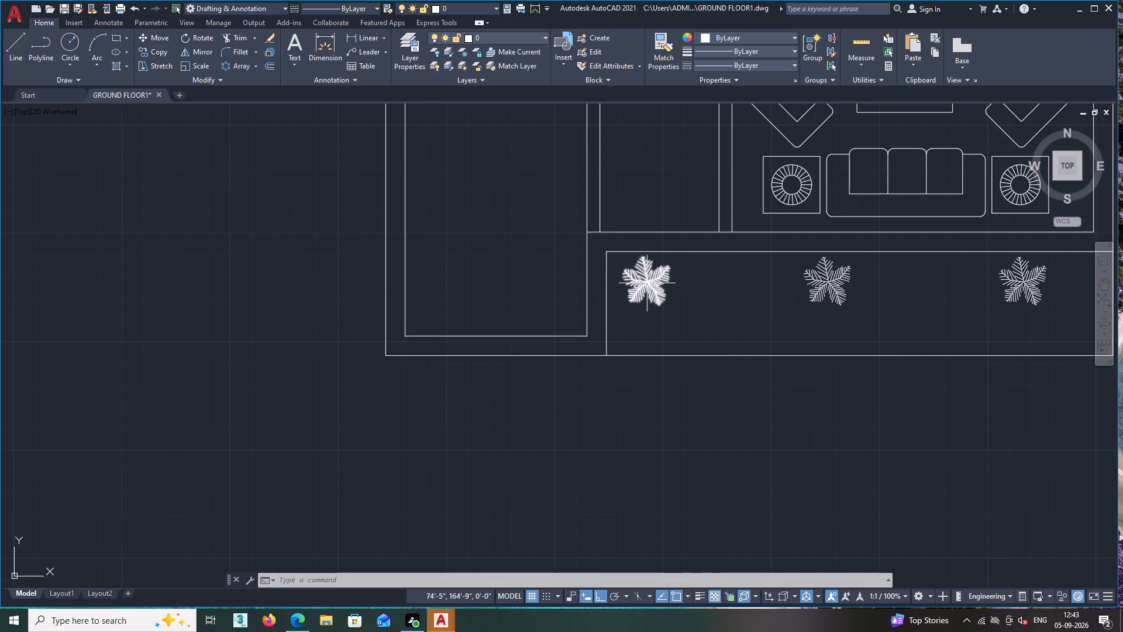
pyautogui.scroll(2, 649, 287)
pyautogui.scroll(-2, 649, 287)
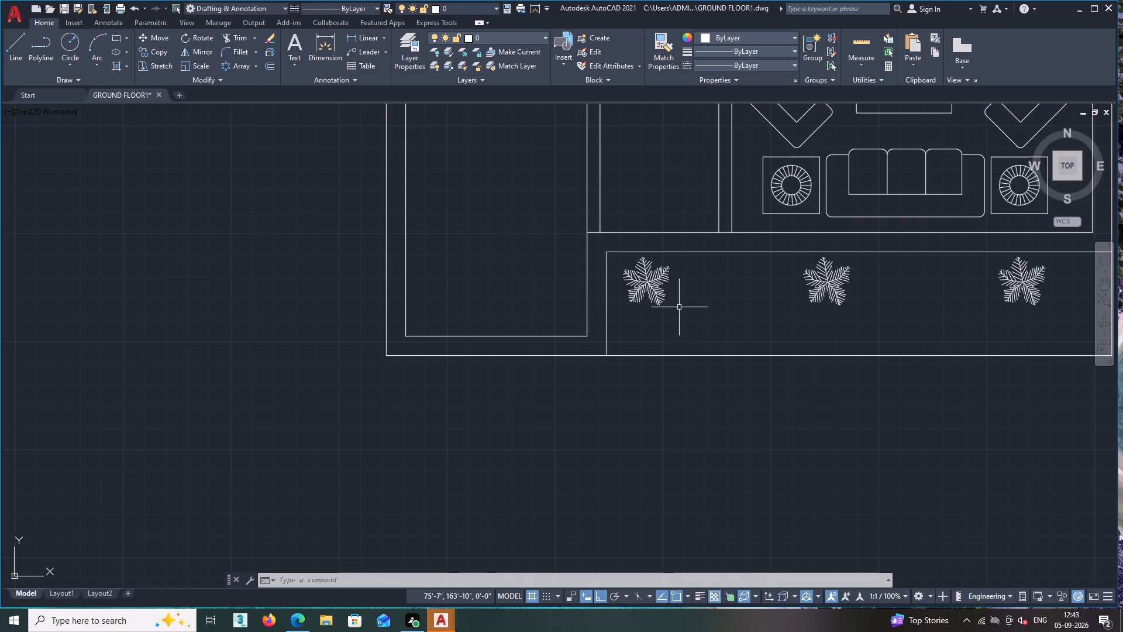
pyautogui.scroll(-2, 683, 307)
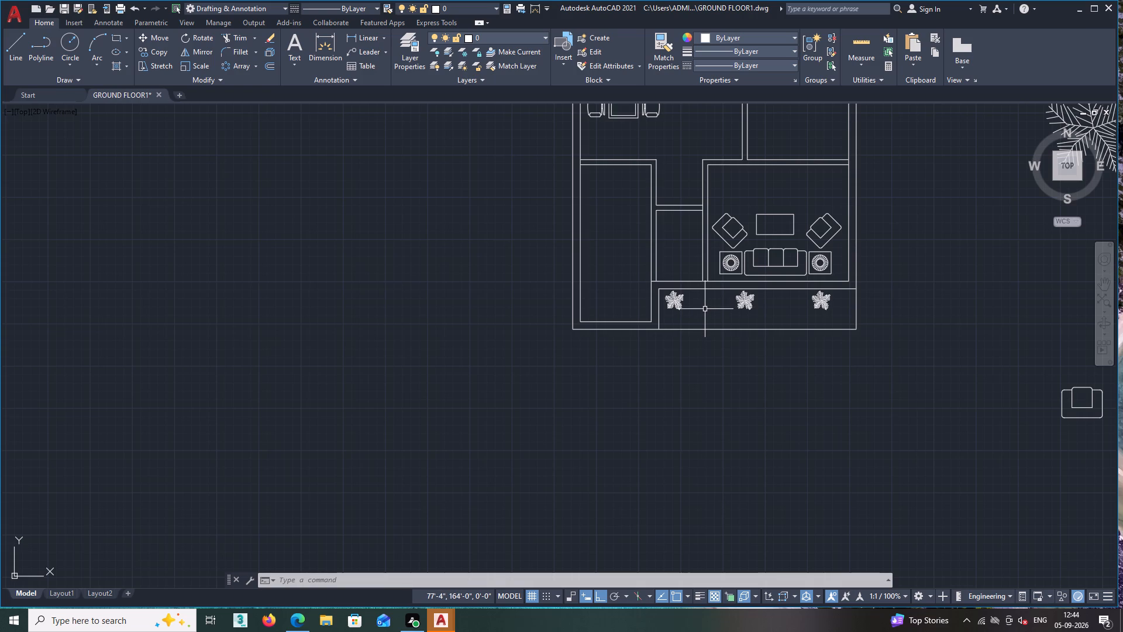
pyautogui.scroll(-2, 705, 309)
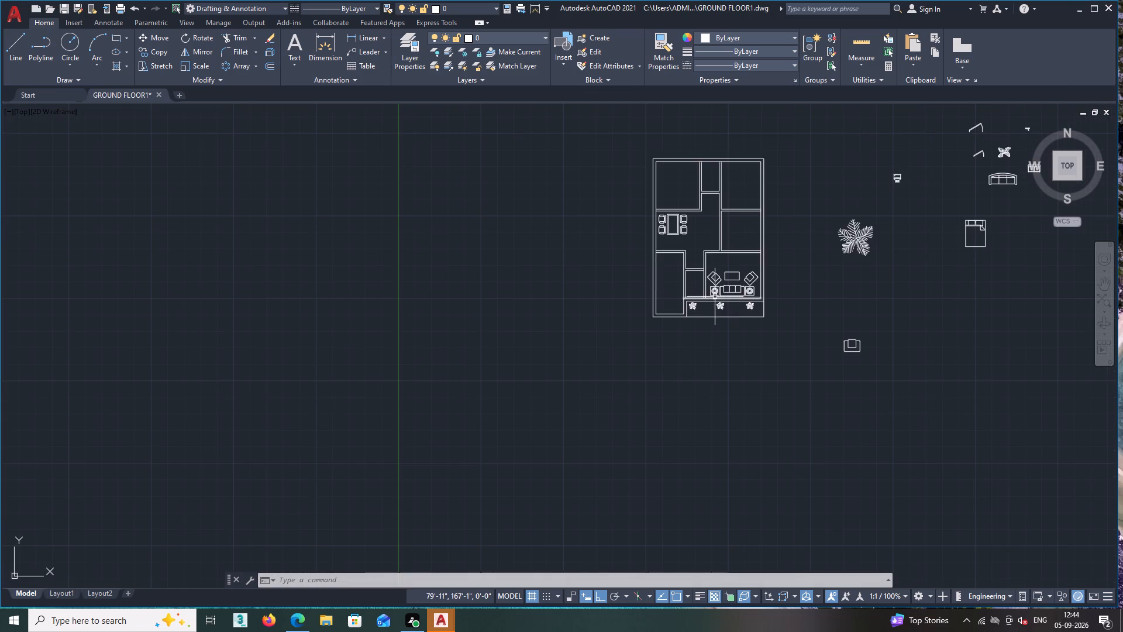
pyautogui.scroll(1, 731, 277)
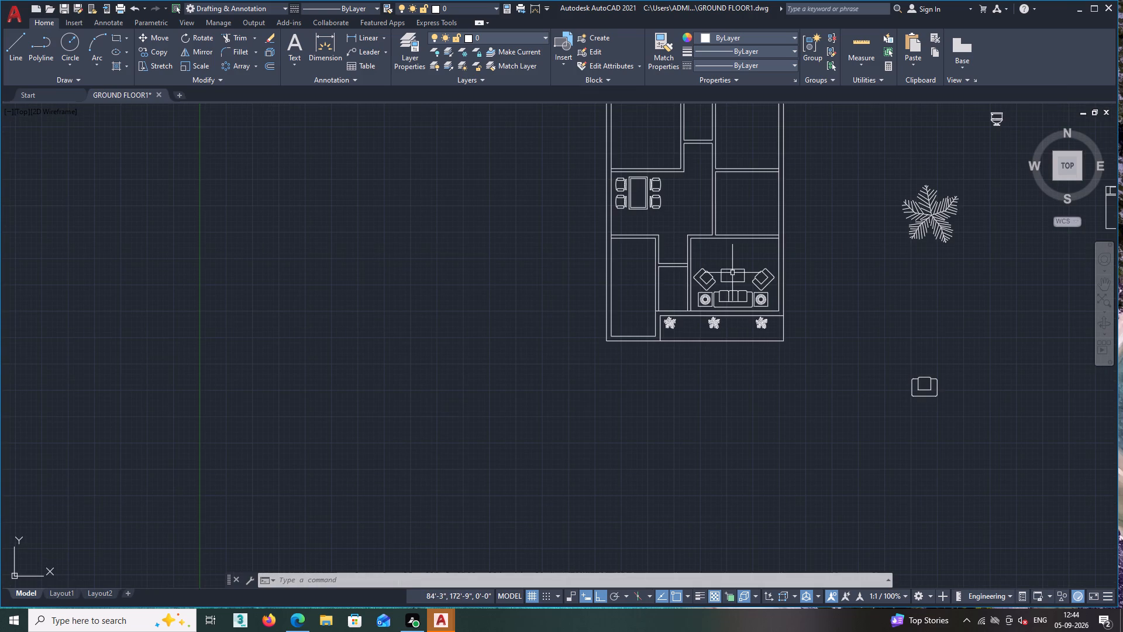
pyautogui.moveTo(704, 231); pyautogui.dragTo(649, 342, button='middle')
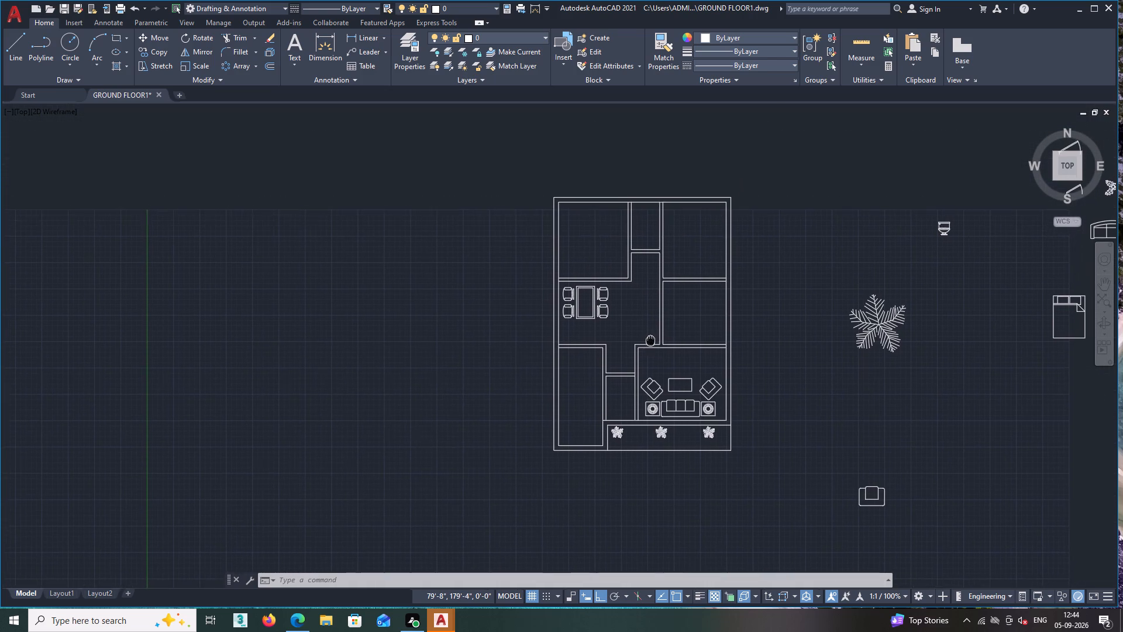
pyautogui.moveTo(649, 342); pyautogui.dragTo(647, 343, button='middle')
# Erase the two spare plant blocks outside the plan: the large palm and the smaller plant above the arched sofa.
pyautogui.scroll(-2, 789, 461)
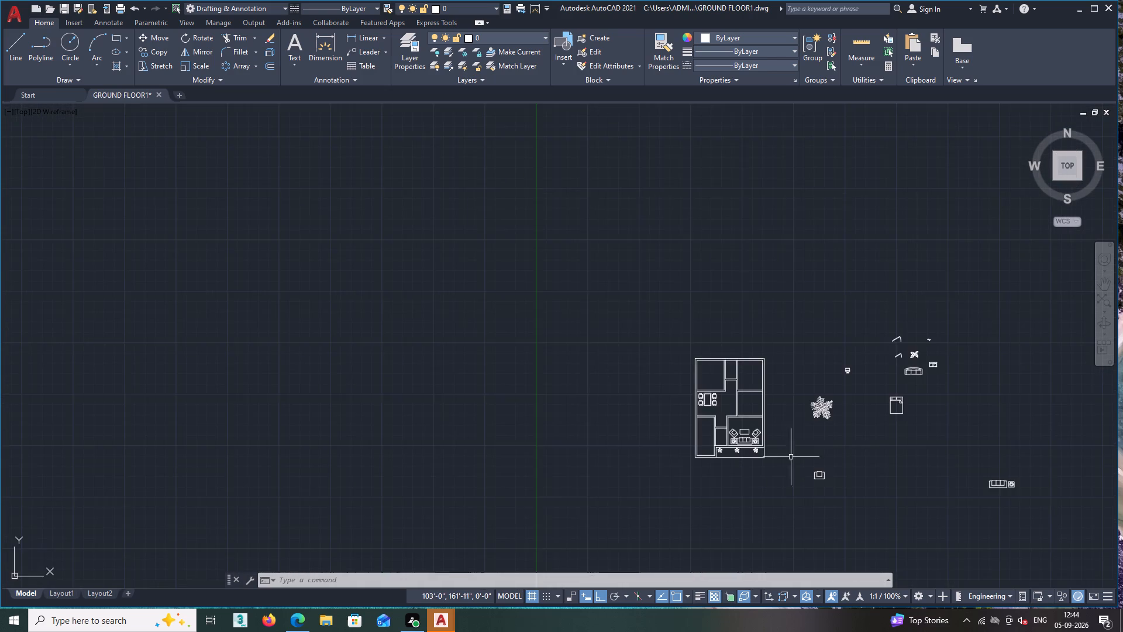
pyautogui.moveTo(798, 446); pyautogui.dragTo(697, 386, button='middle')
pyautogui.click(764, 326)
pyautogui.click(759, 328)
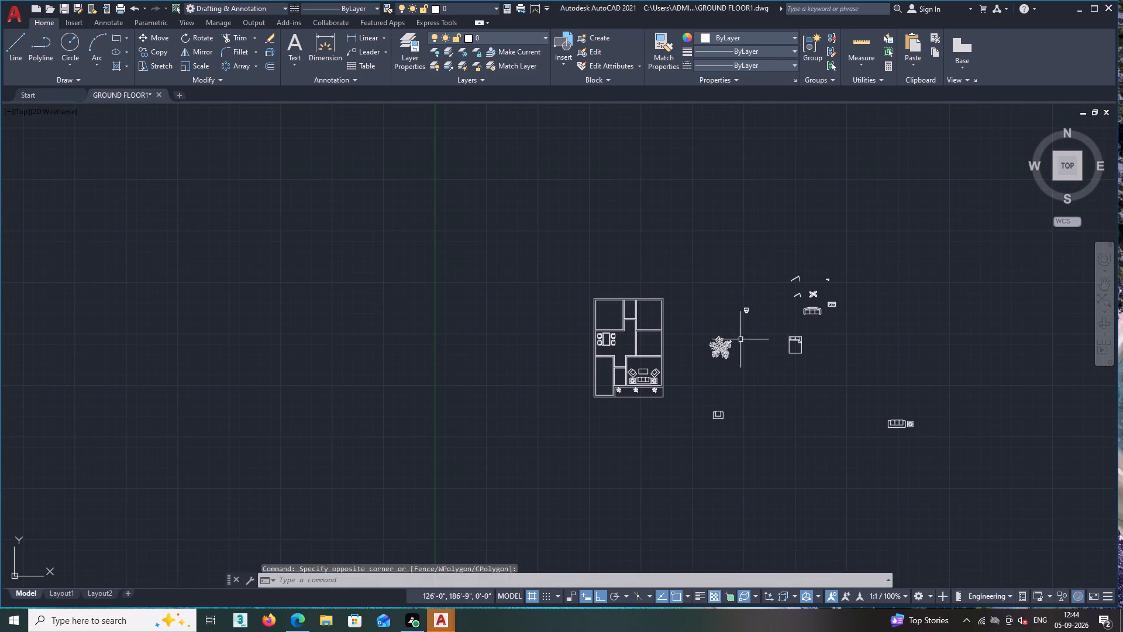
pyautogui.click(721, 355)
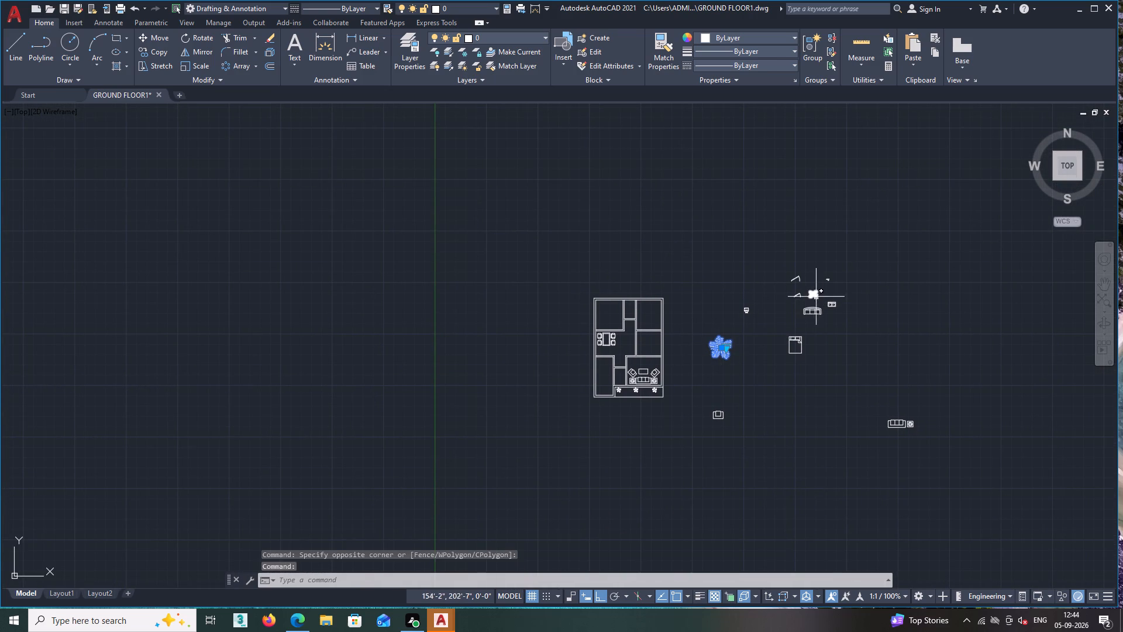
pyautogui.click(814, 294)
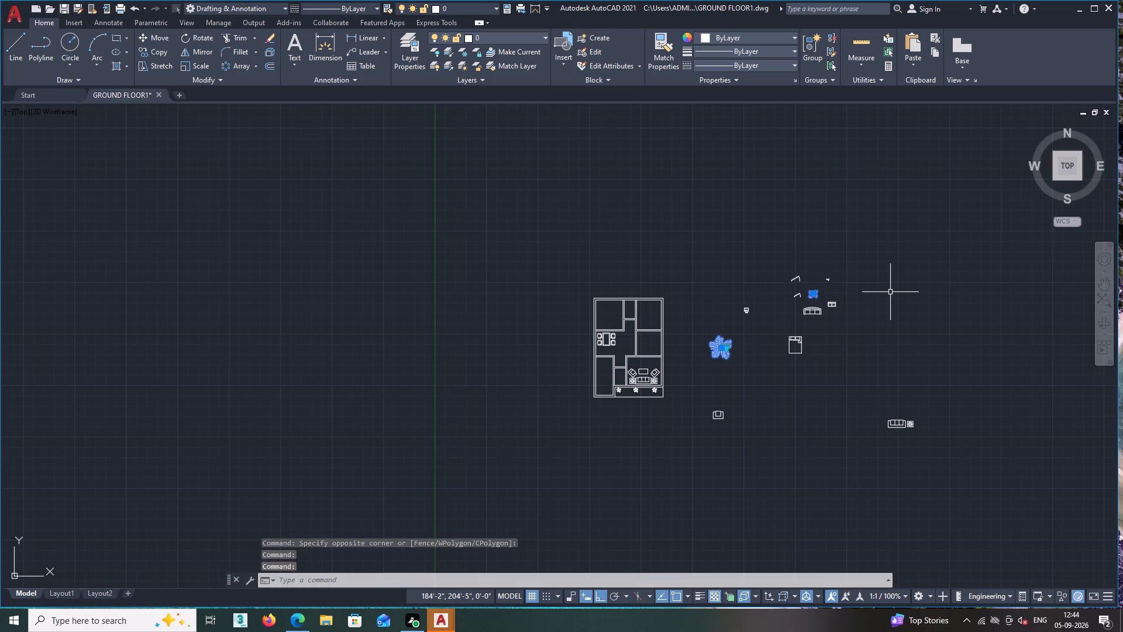
pyautogui.press('Delete')
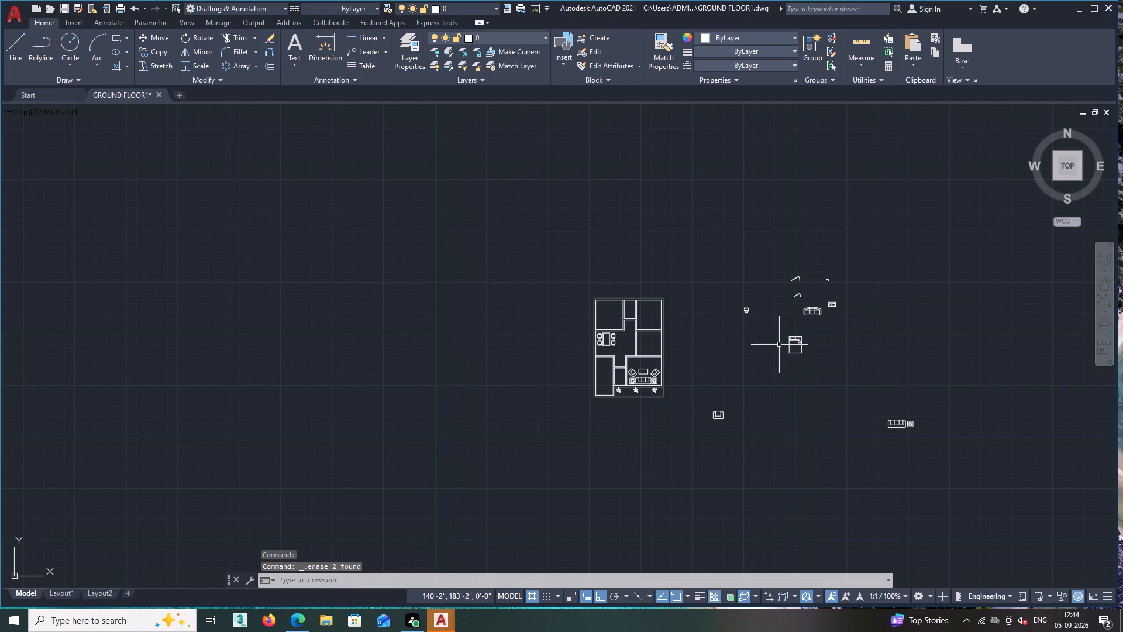
# Examine the living area, the plan's upper rooms and the remaining spare blocks beside the plan.
pyautogui.scroll(3, 623, 390)
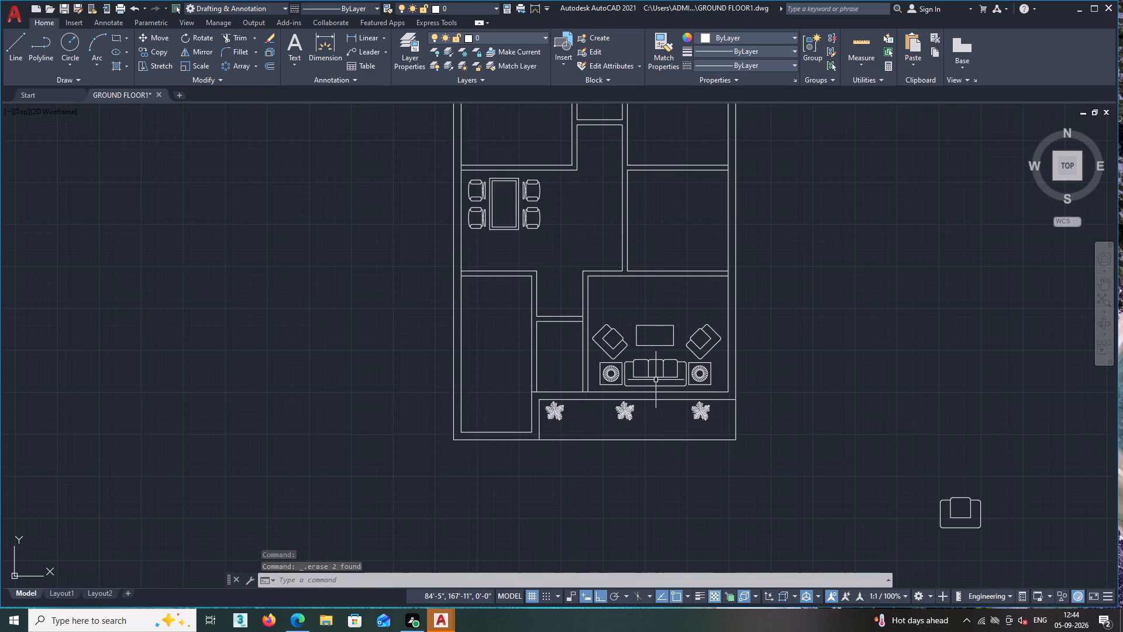
pyautogui.scroll(-2, 656, 380)
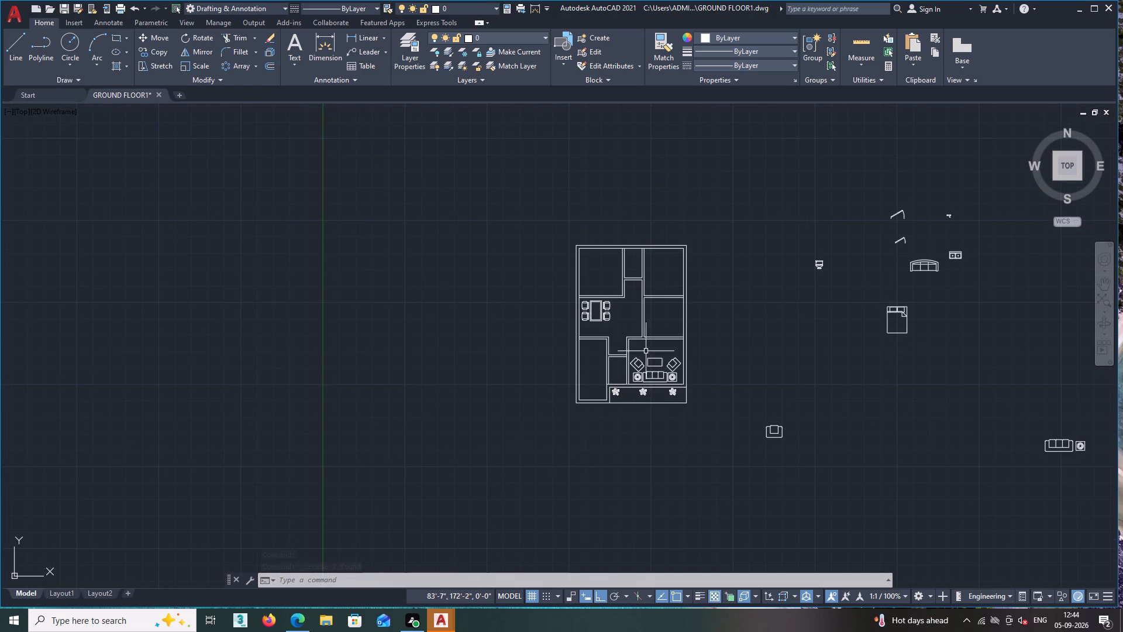
pyautogui.moveTo(604, 270); pyautogui.dragTo(597, 300, button='middle')
pyautogui.scroll(2, 596, 282)
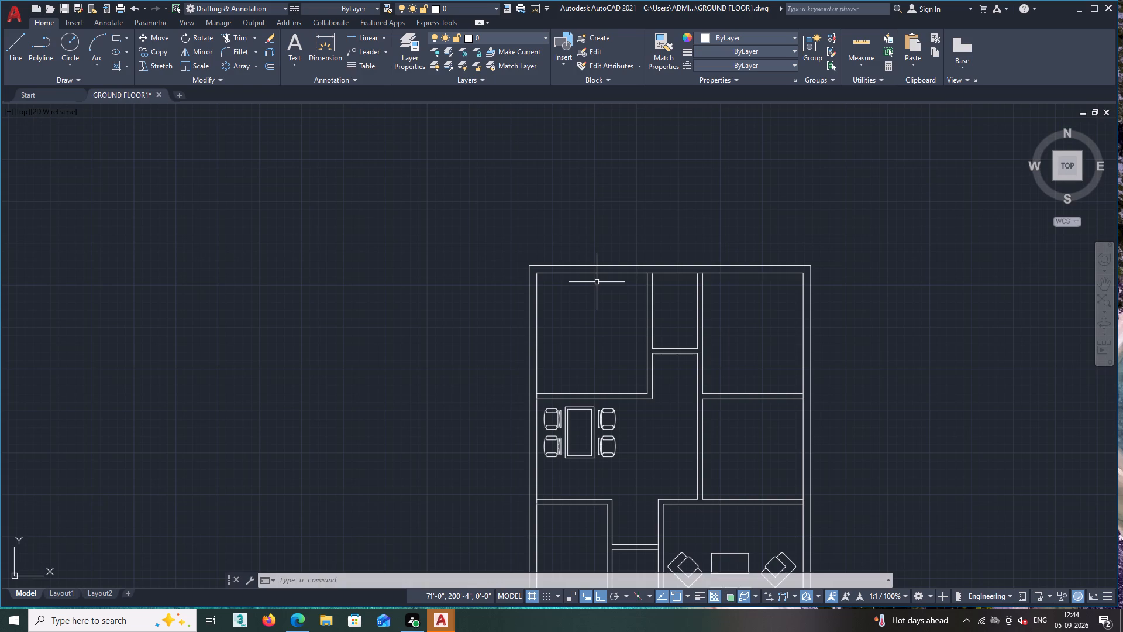
pyautogui.scroll(-4, 595, 286)
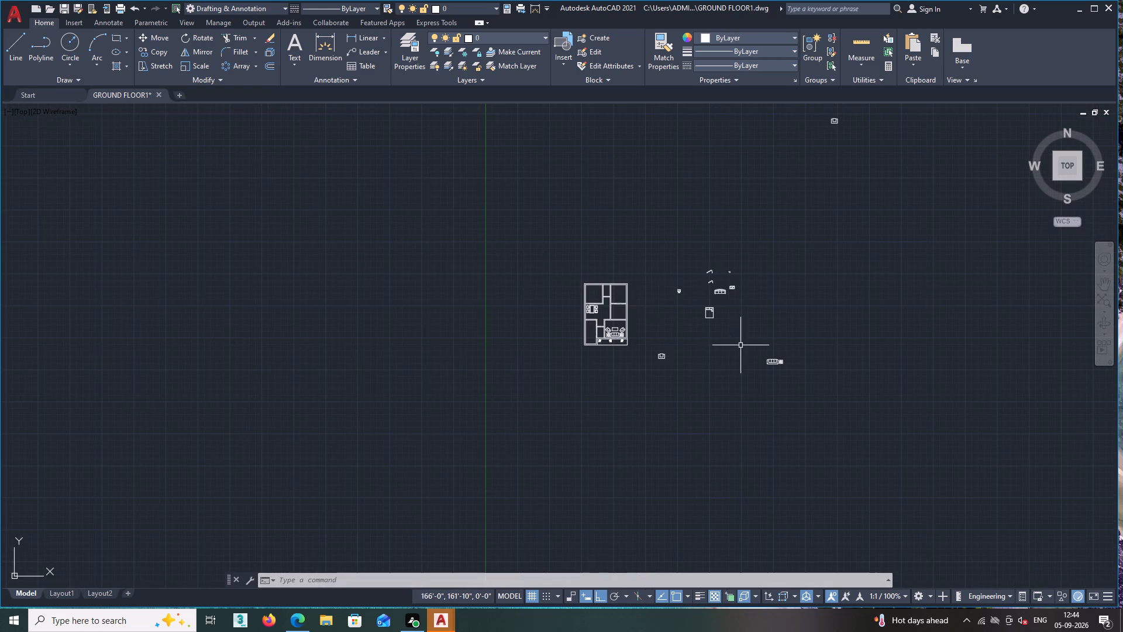
# Copy the spare double bed from its upper-left corner, with Ortho off, into the plan's upper-left room.
pyautogui.scroll(2, 714, 306)
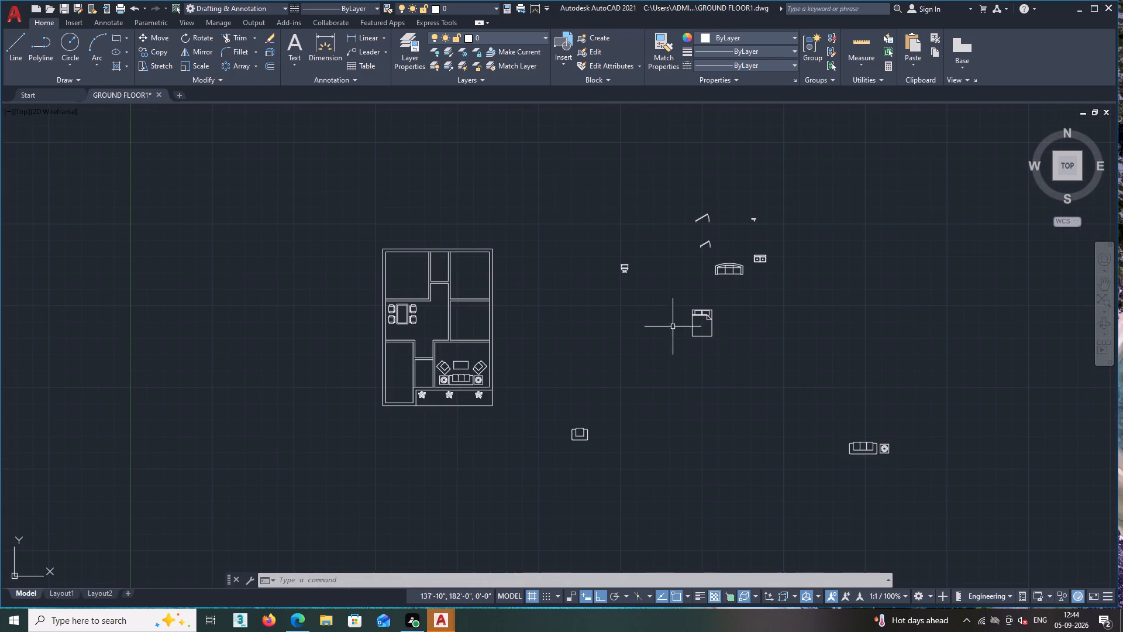
pyautogui.scroll(2, 703, 351)
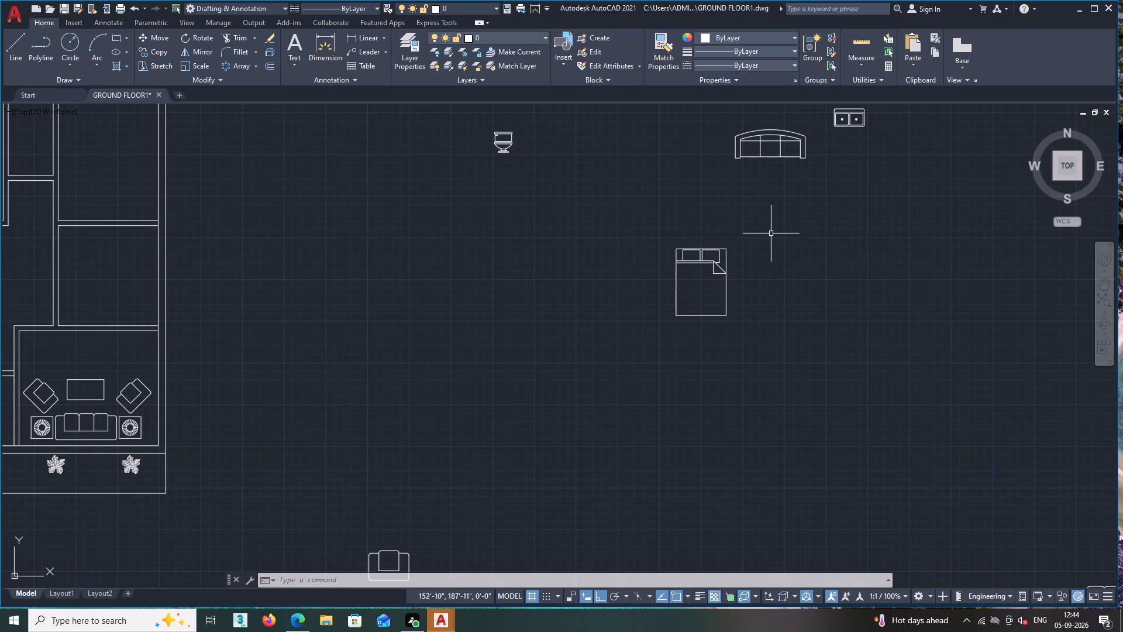
pyautogui.click(771, 233)
pyautogui.doubleClick(634, 342)
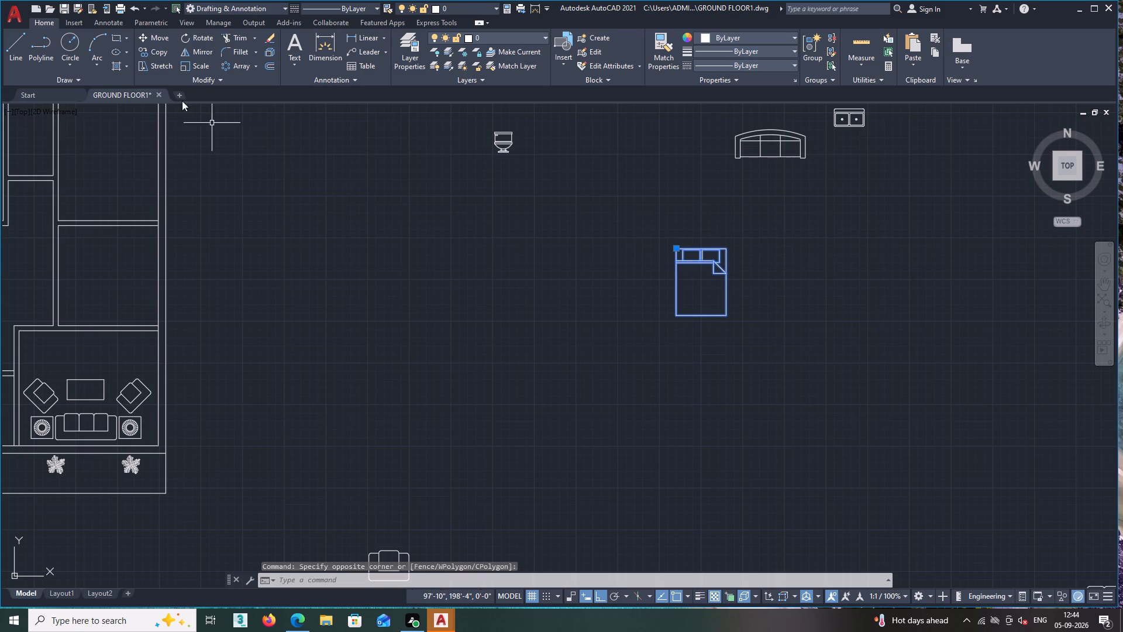
pyautogui.click(151, 49)
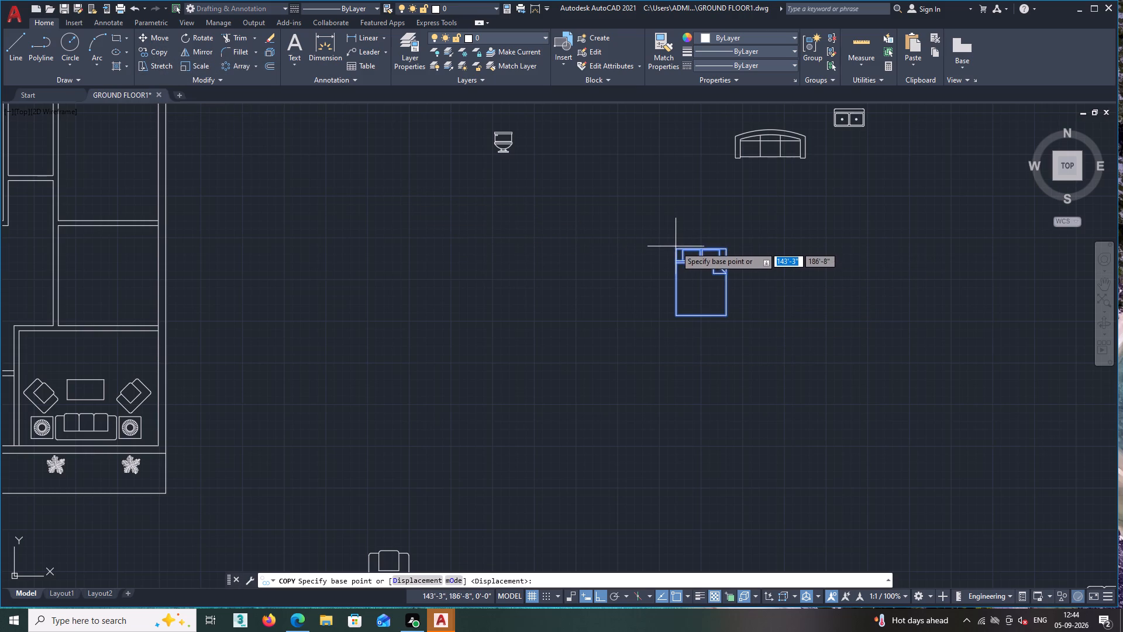
pyautogui.click(676, 250)
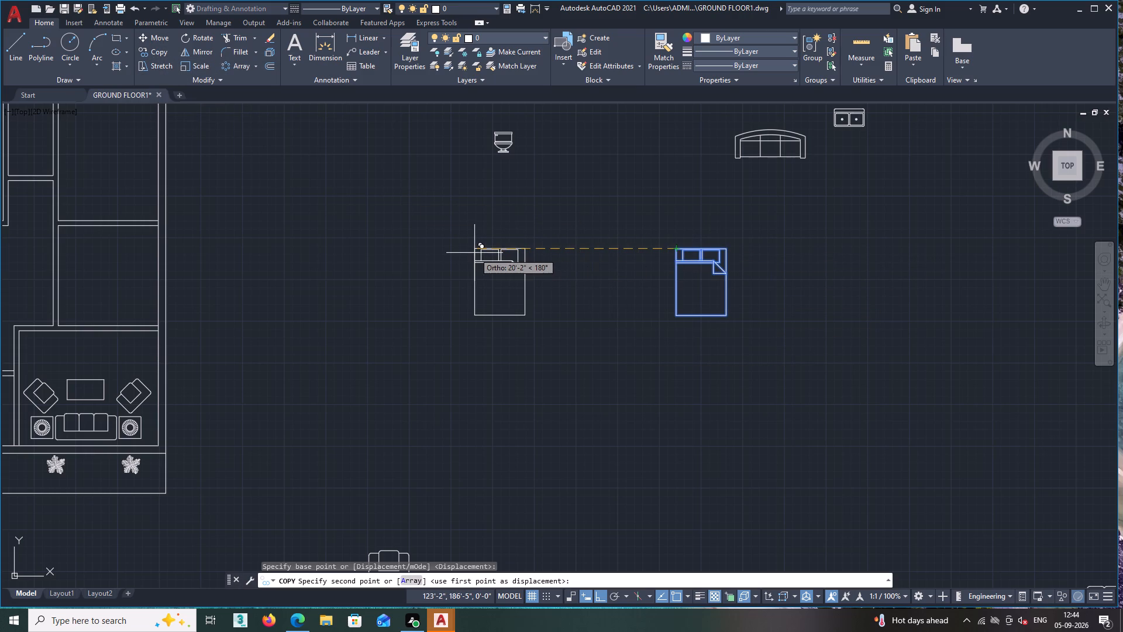
pyautogui.press('F8')
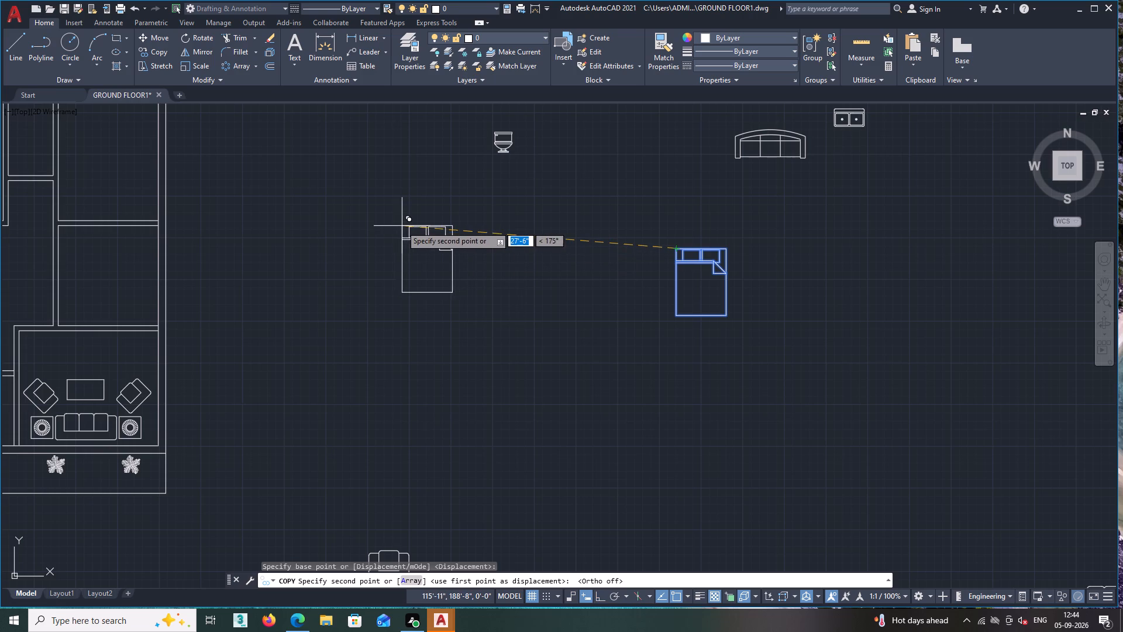
pyautogui.scroll(-2, 381, 226)
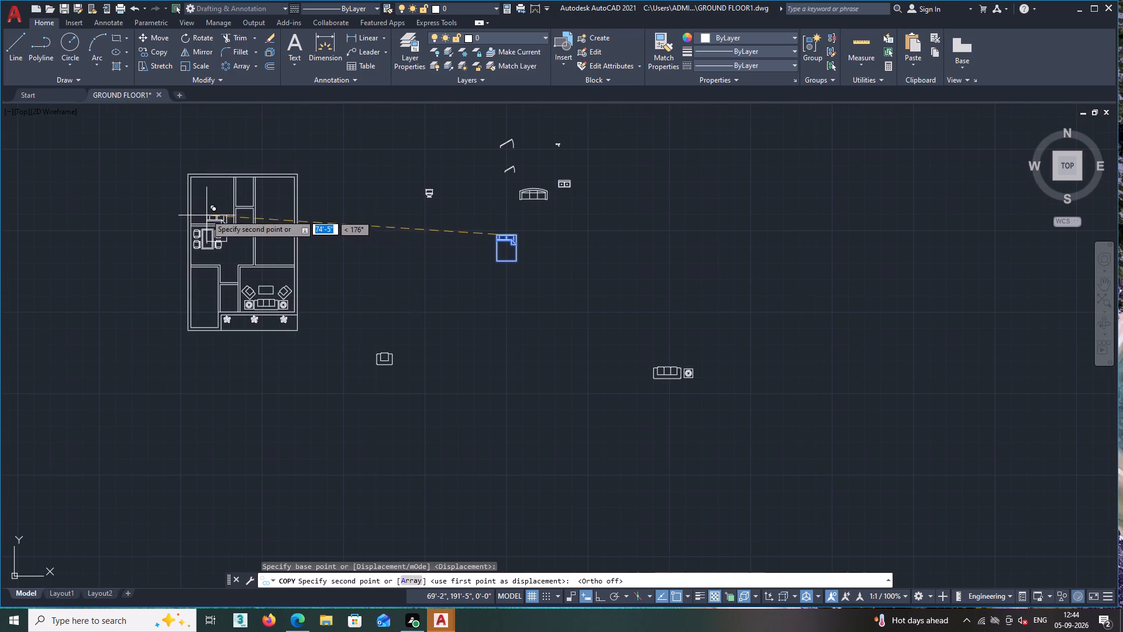
pyautogui.scroll(1, 206, 195)
pyautogui.moveTo(206, 195); pyautogui.dragTo(460, 310, button='middle')
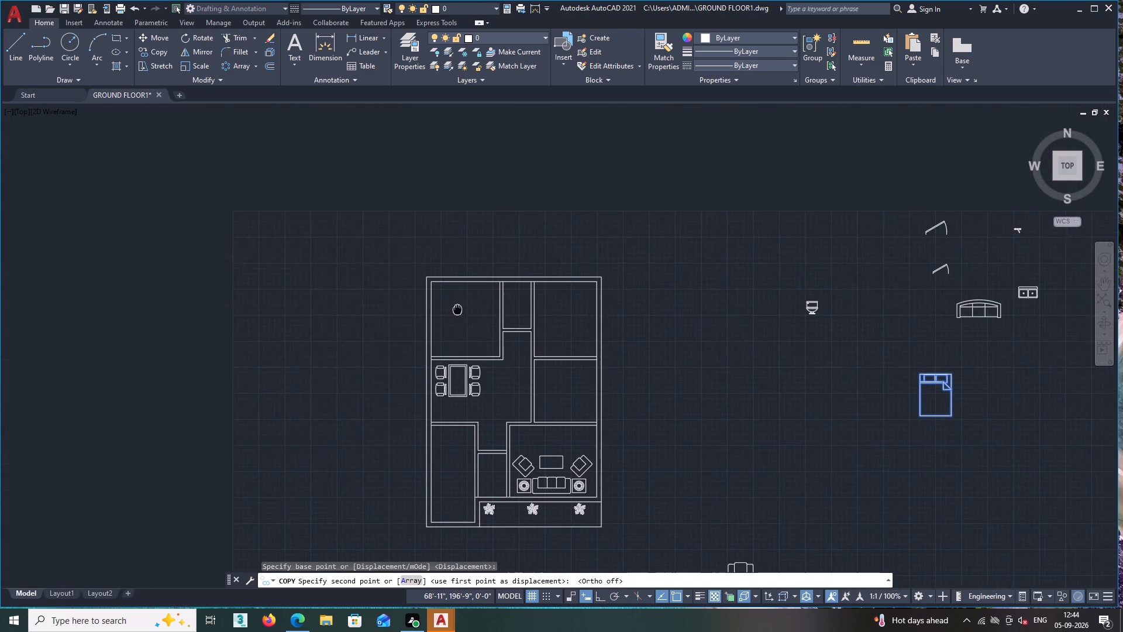
pyautogui.moveTo(460, 310); pyautogui.dragTo(489, 309, button='middle')
pyautogui.scroll(2, 487, 289)
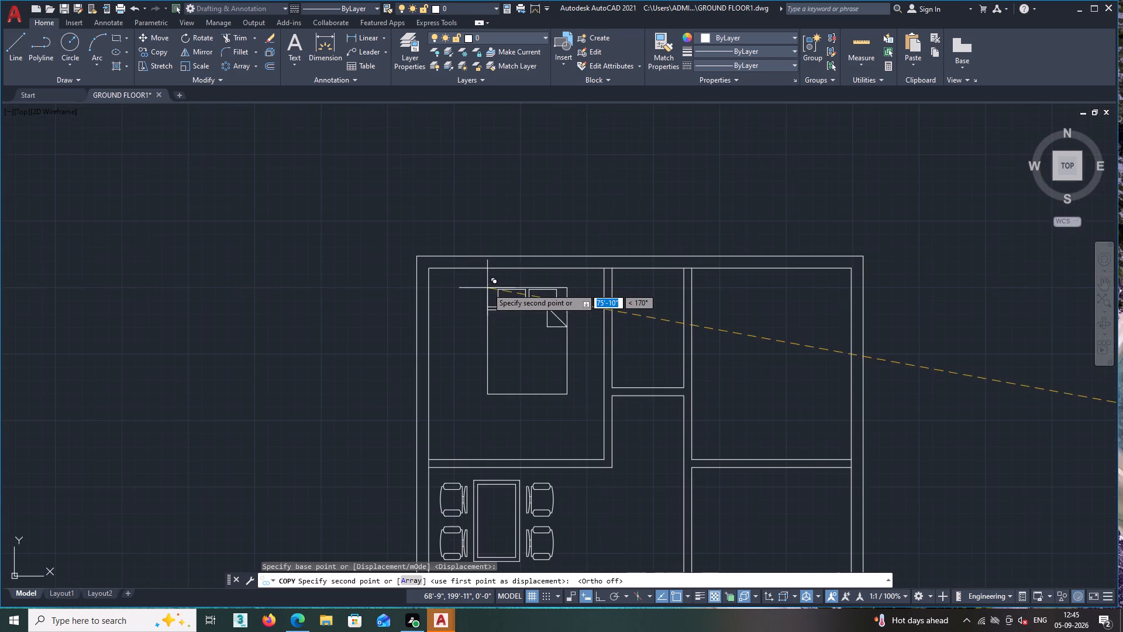
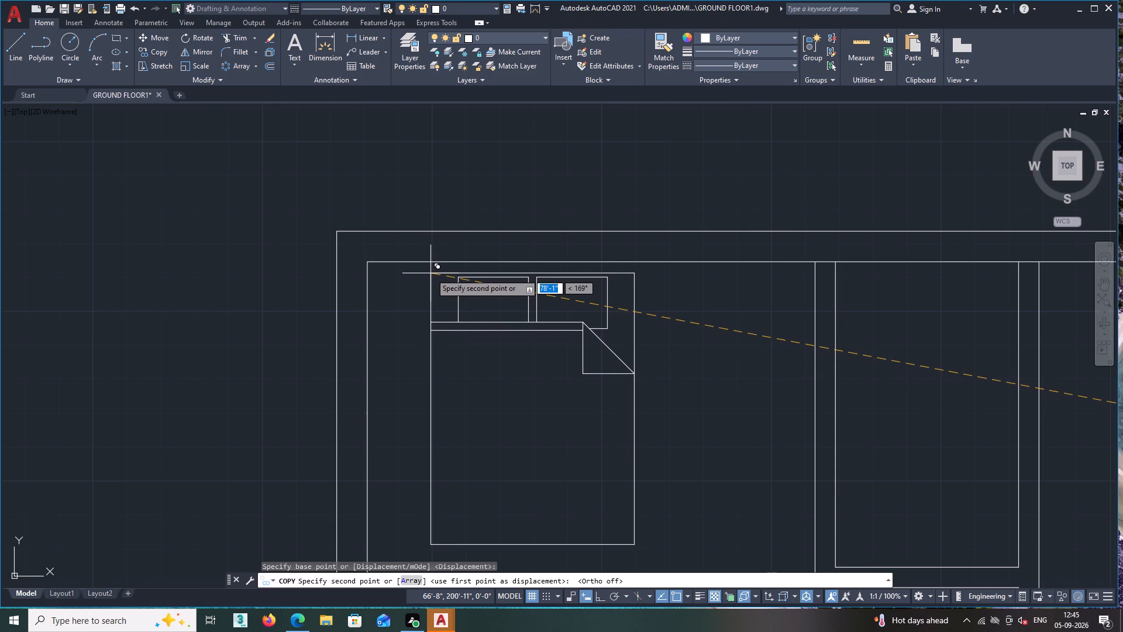
# Place the double bed copy just below the upper-left room's top wall, near its left corner, and end the copying.
pyautogui.click(430, 273)
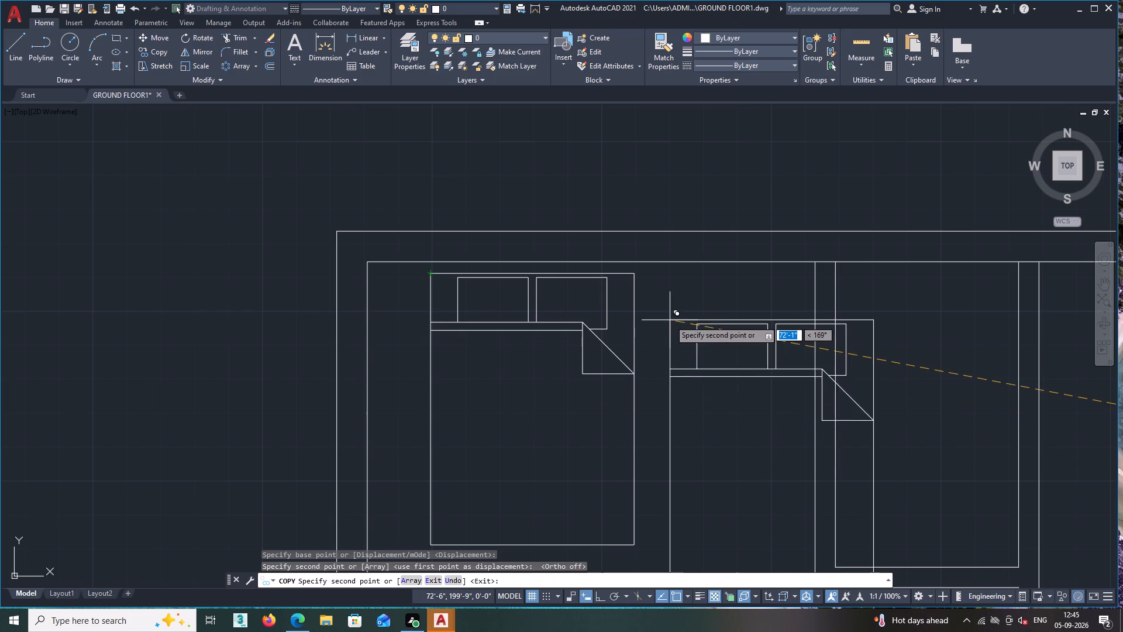
pyautogui.scroll(-5, 670, 320)
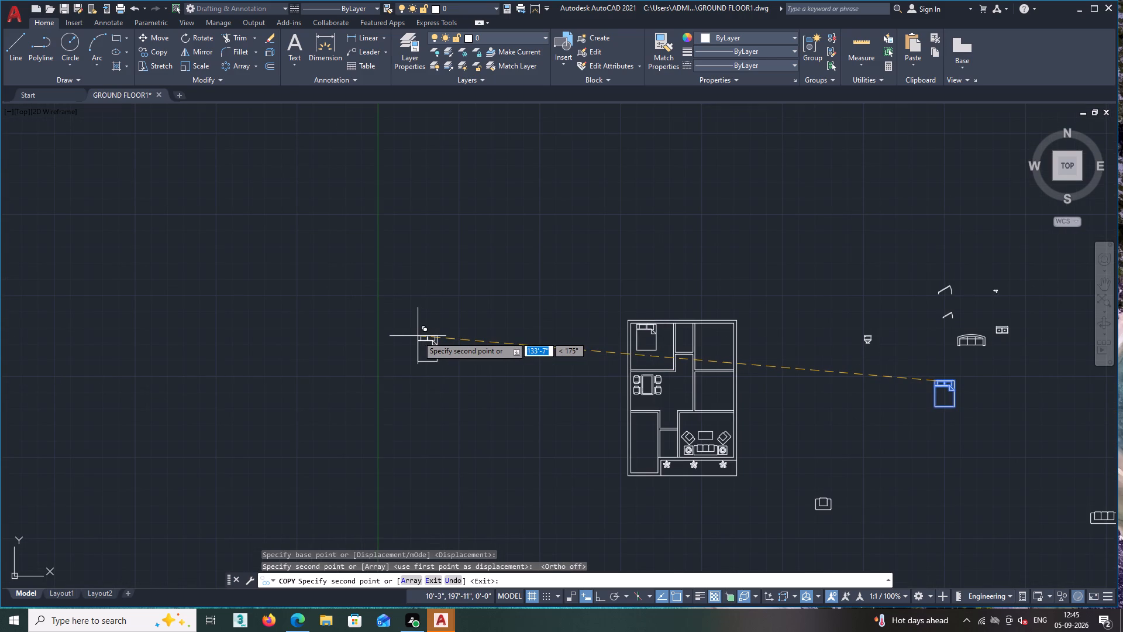
pyautogui.press('Escape')
# Scale the bed in the upper-left room down freehand to about three-quarters size, based at its upper-left corner.
pyautogui.scroll(3, 632, 339)
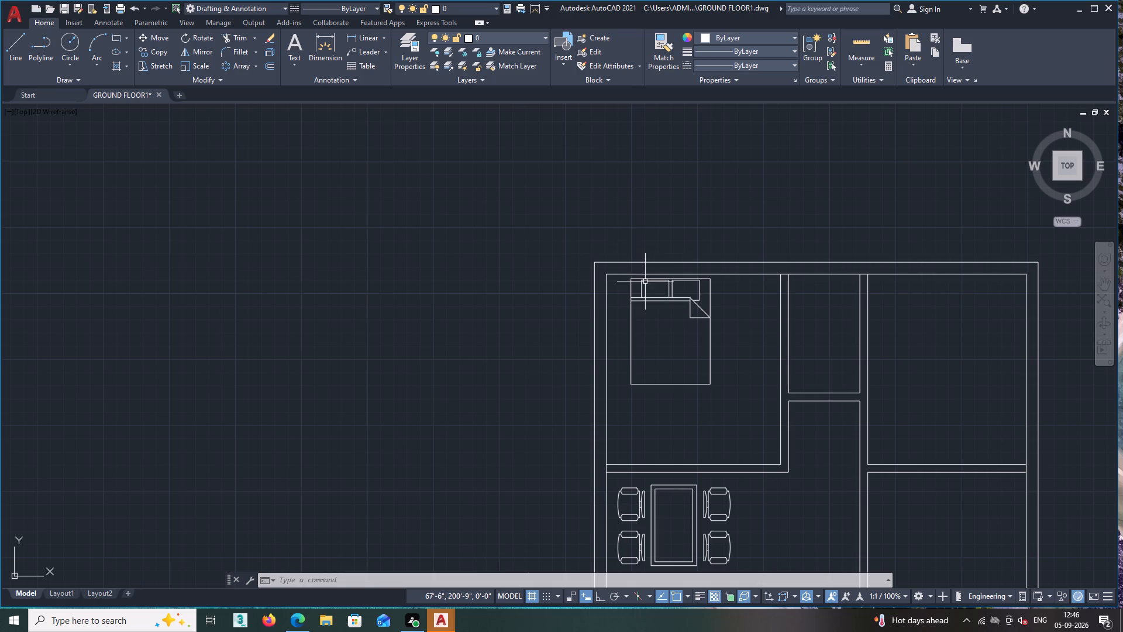
pyautogui.scroll(1, 689, 351)
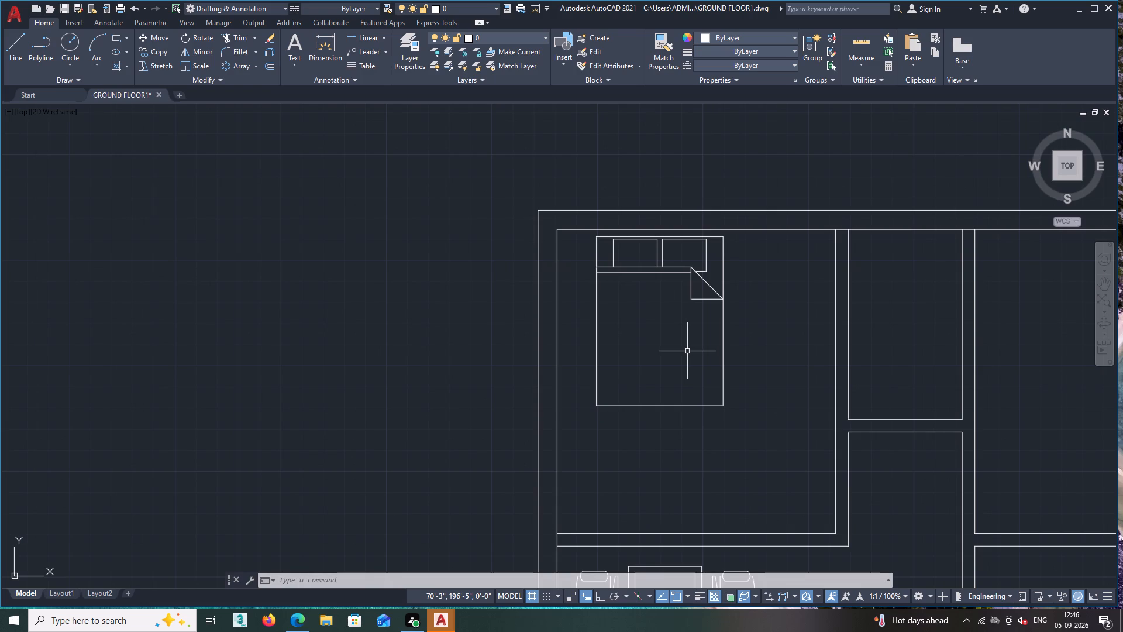
pyautogui.scroll(-1, 687, 351)
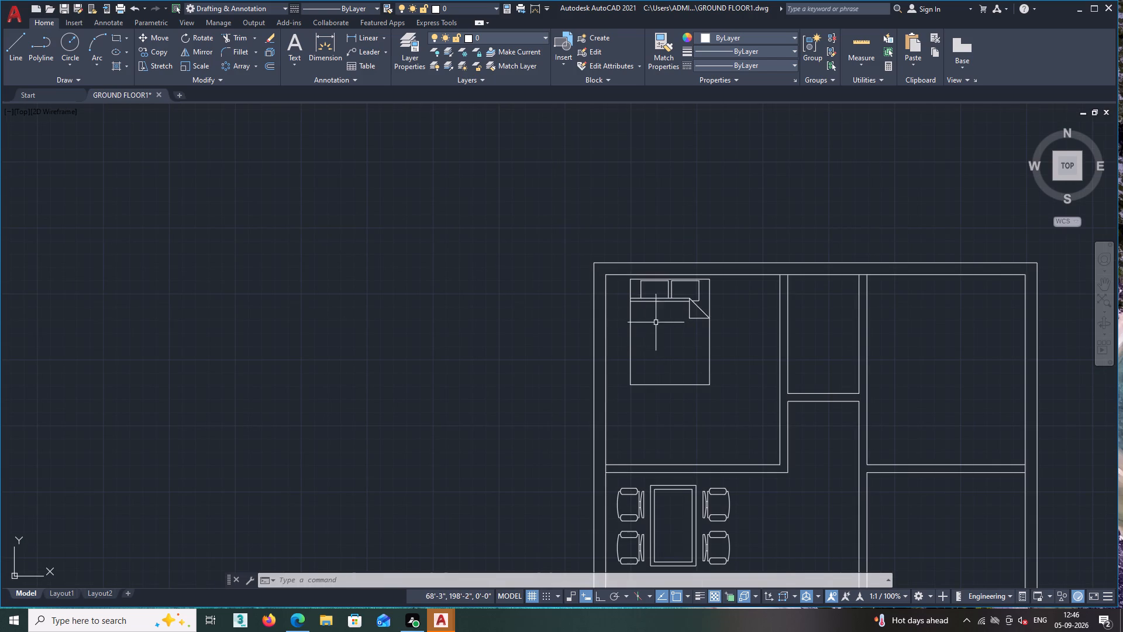
pyautogui.scroll(-1, 672, 323)
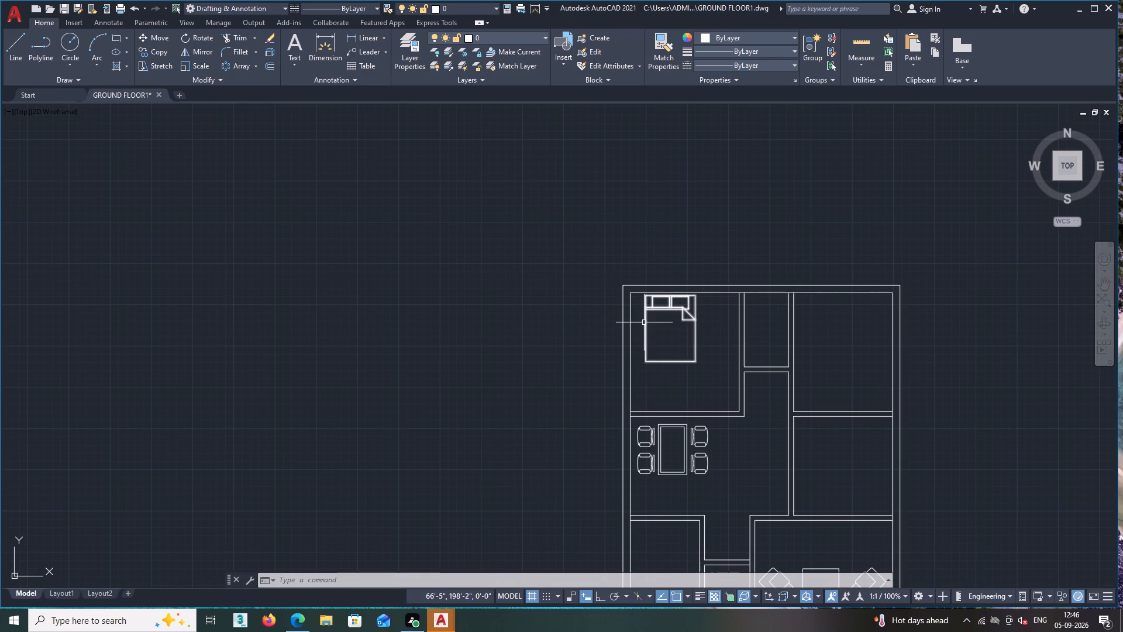
pyautogui.click(644, 322)
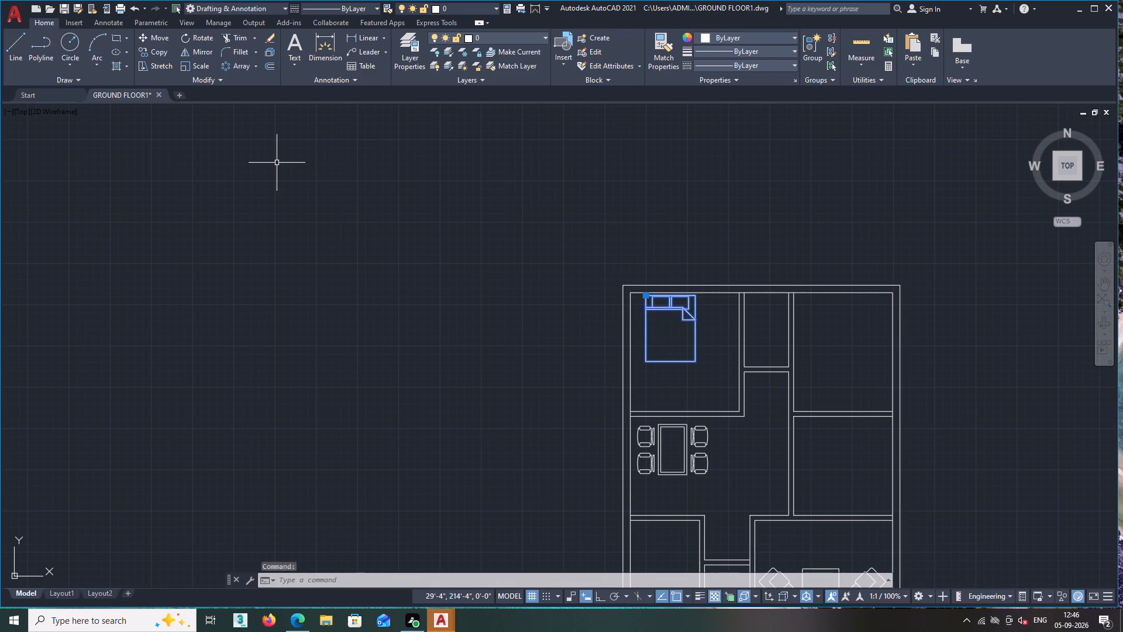
pyautogui.write('SZ')
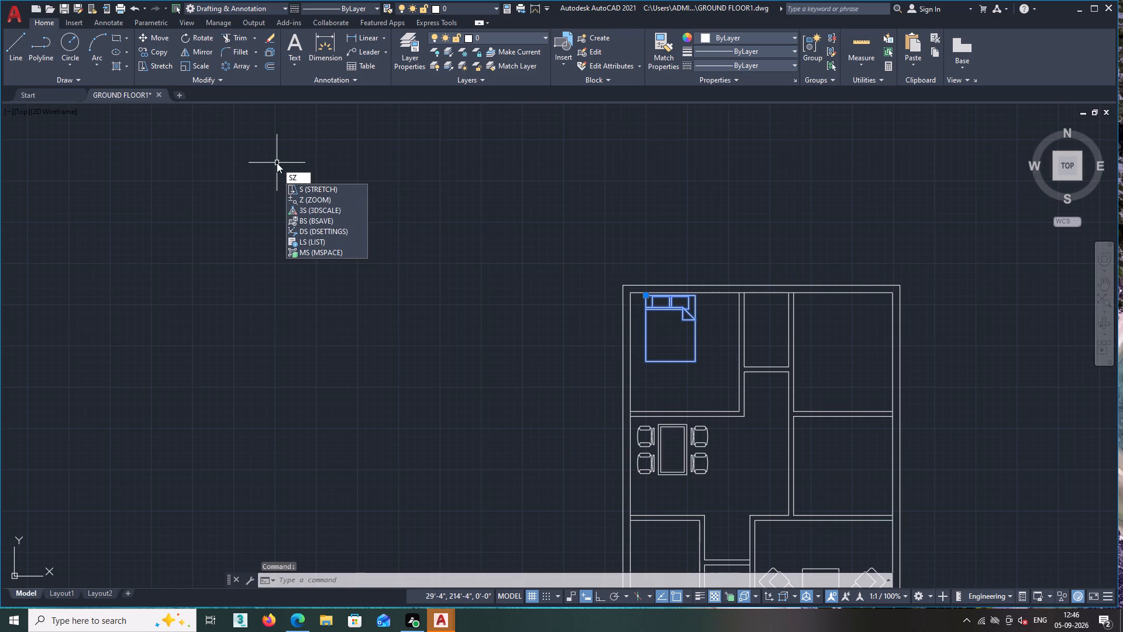
pyautogui.press('BackSpace')
pyautogui.write('CA')
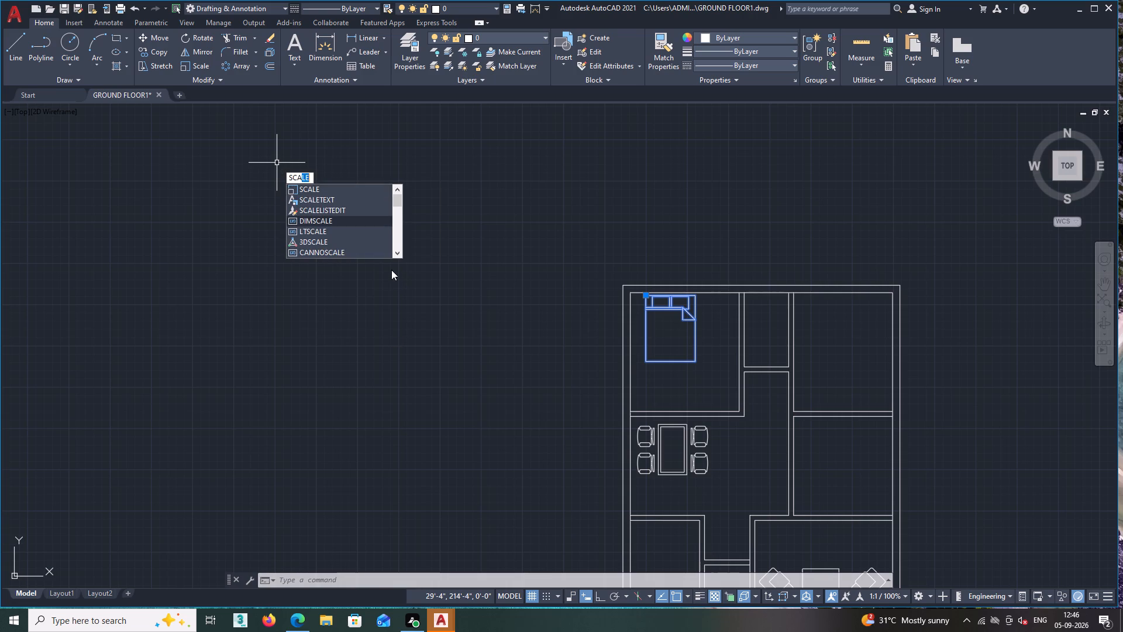
pyautogui.click(329, 190)
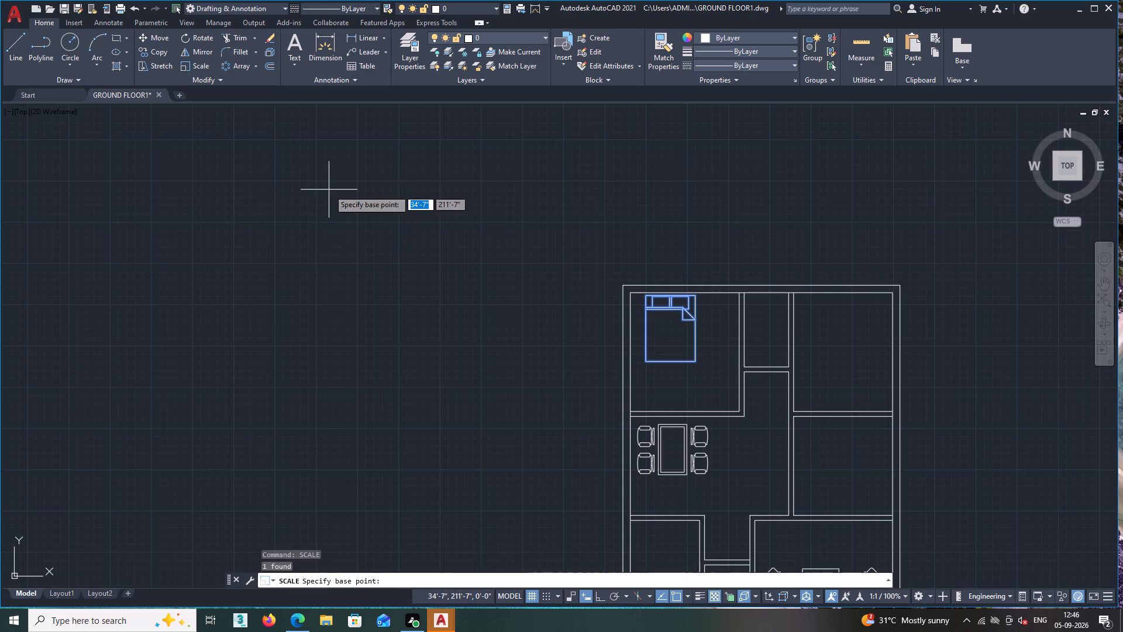
pyautogui.scroll(-2, 601, 333)
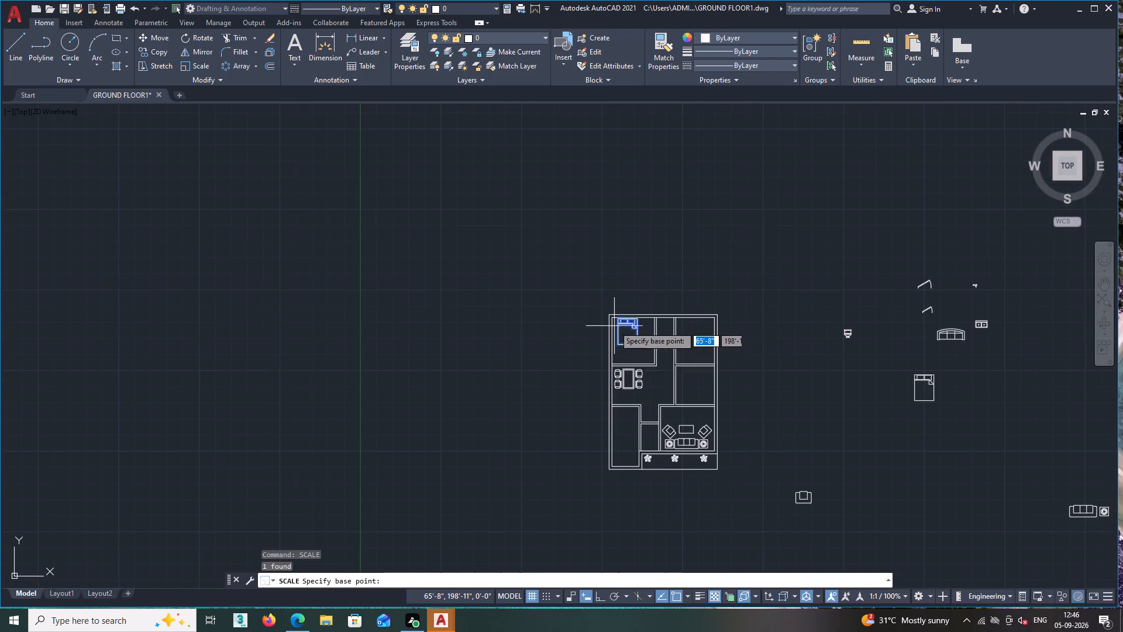
pyautogui.scroll(4, 614, 326)
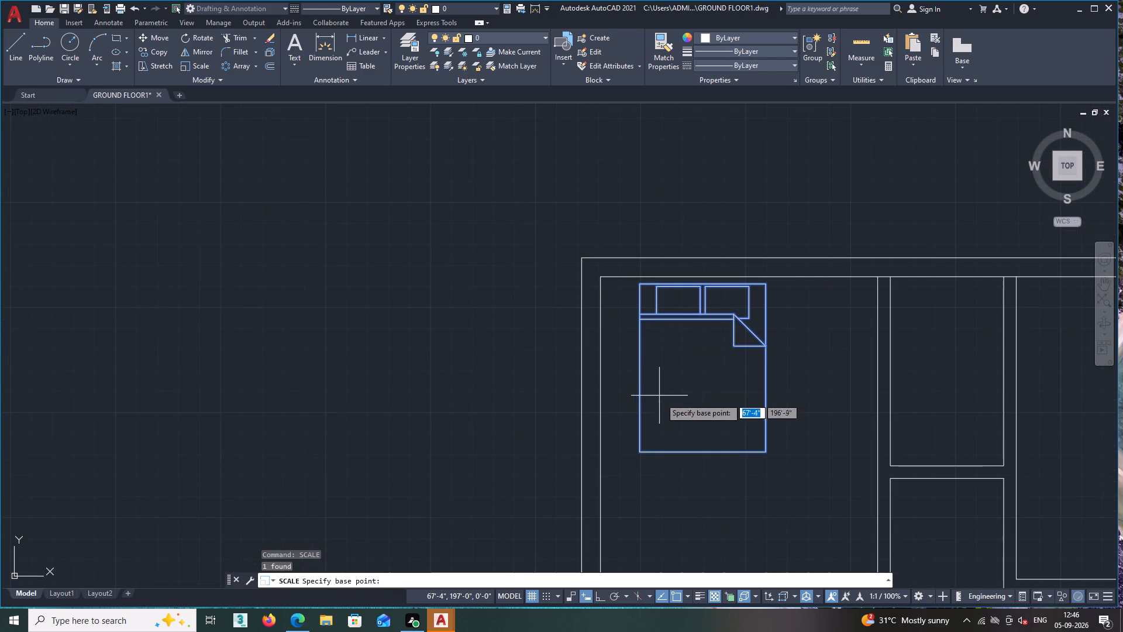
pyautogui.click(639, 284)
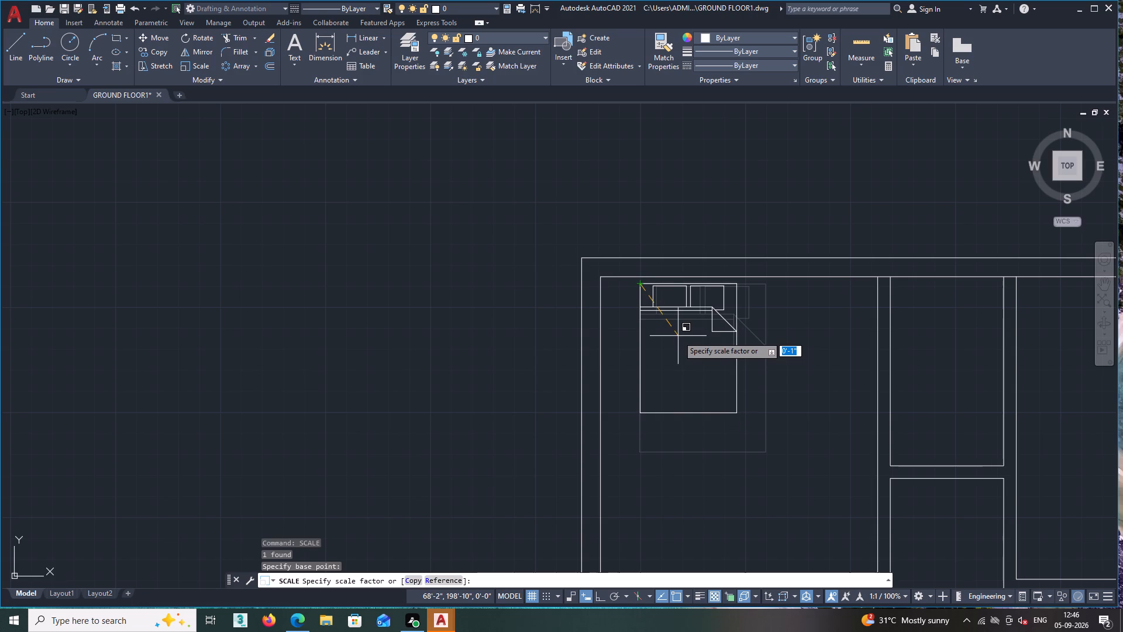
pyautogui.click(678, 336)
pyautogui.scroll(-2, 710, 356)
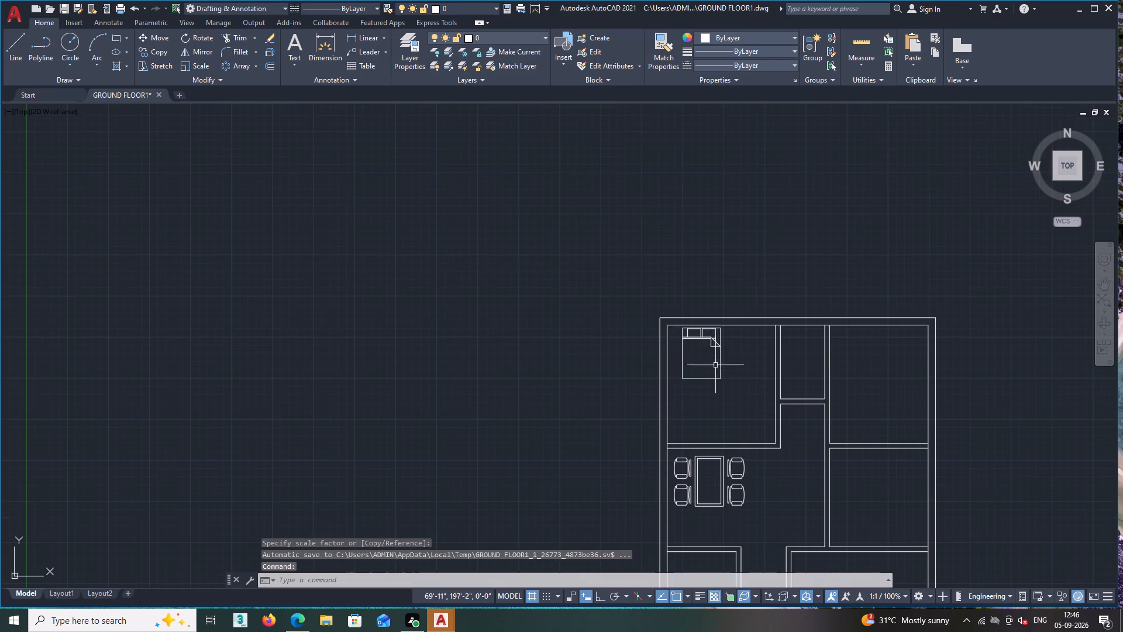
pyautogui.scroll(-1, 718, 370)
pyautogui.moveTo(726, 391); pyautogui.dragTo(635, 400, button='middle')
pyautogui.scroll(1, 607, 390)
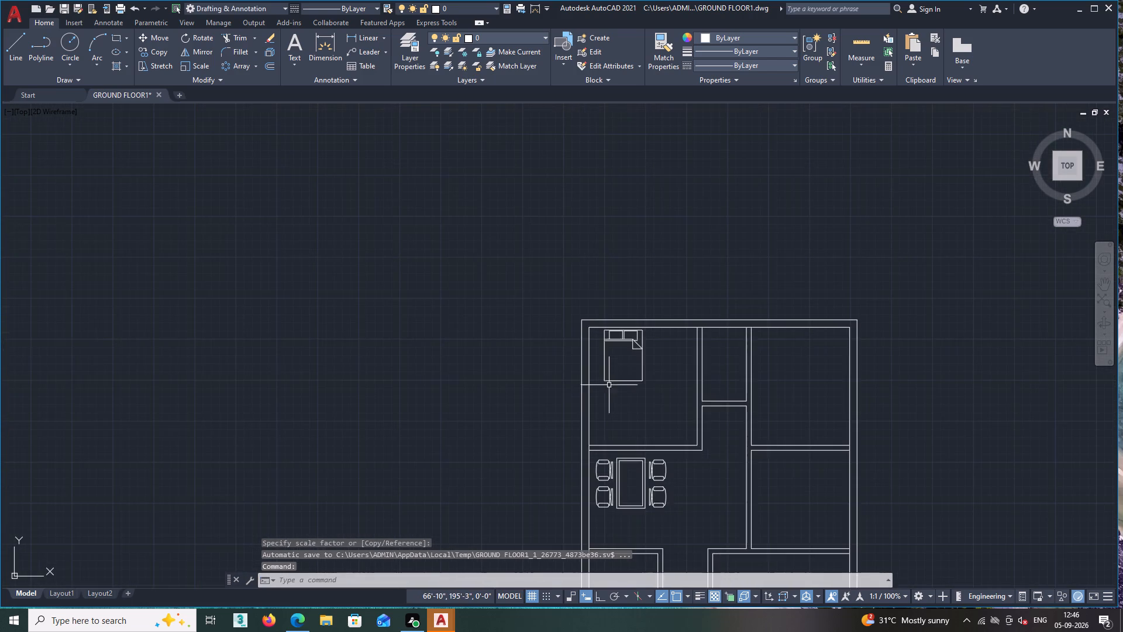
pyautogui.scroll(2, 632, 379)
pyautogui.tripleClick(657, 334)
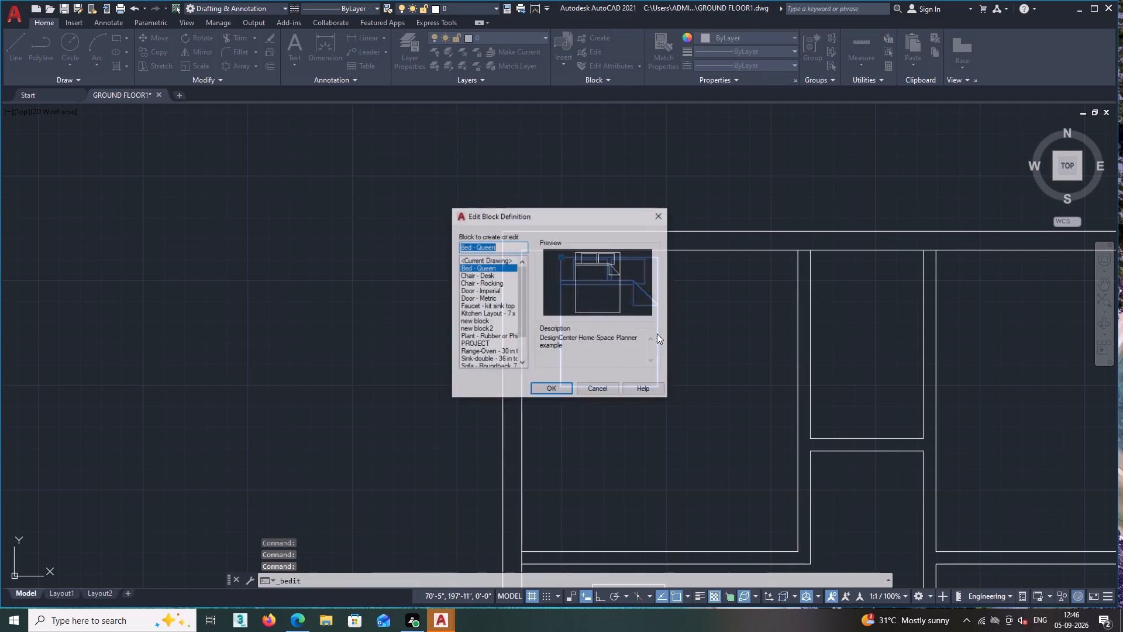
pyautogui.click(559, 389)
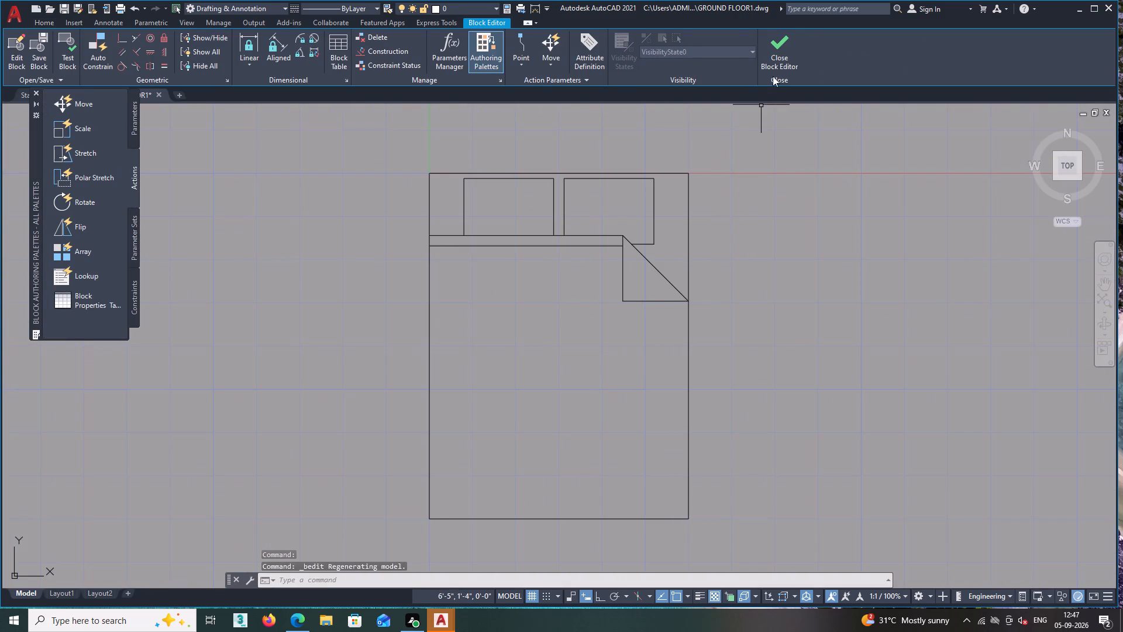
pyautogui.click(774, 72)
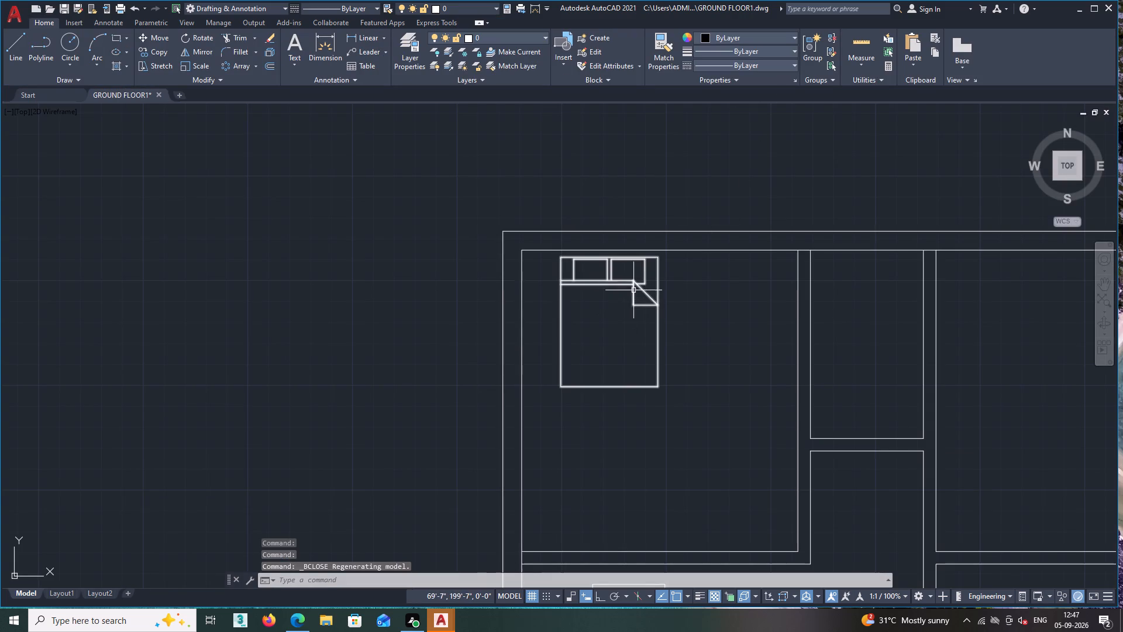
# Move the bed by its upper-left corner about 9 inches to the right, away from the room's left wall.
pyautogui.click(633, 289)
pyautogui.click(154, 35)
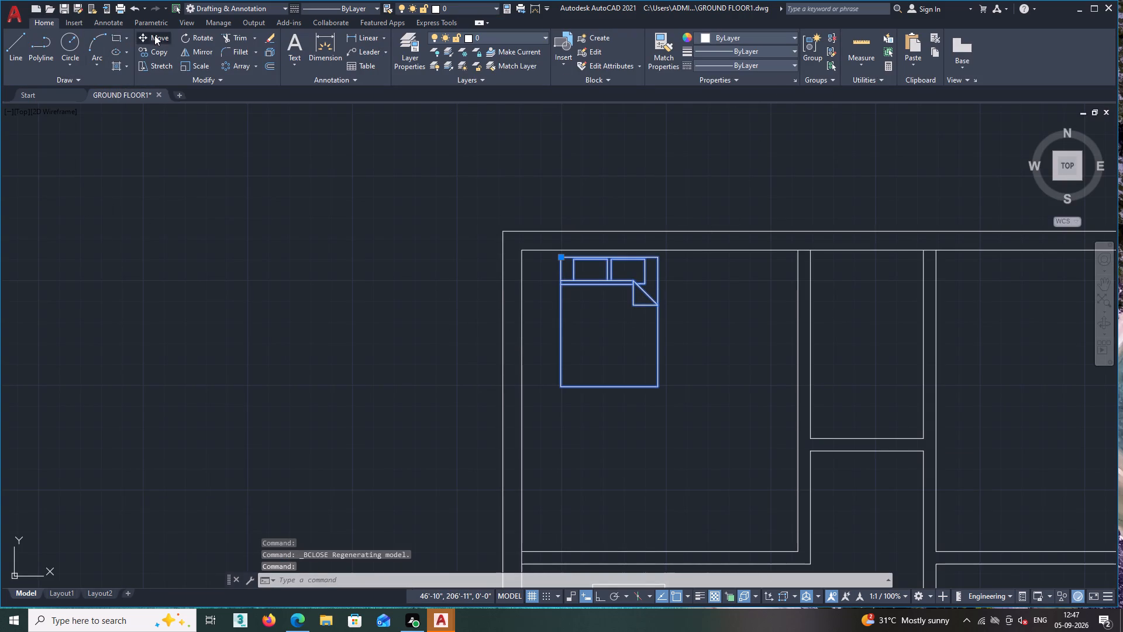
pyautogui.click(560, 258)
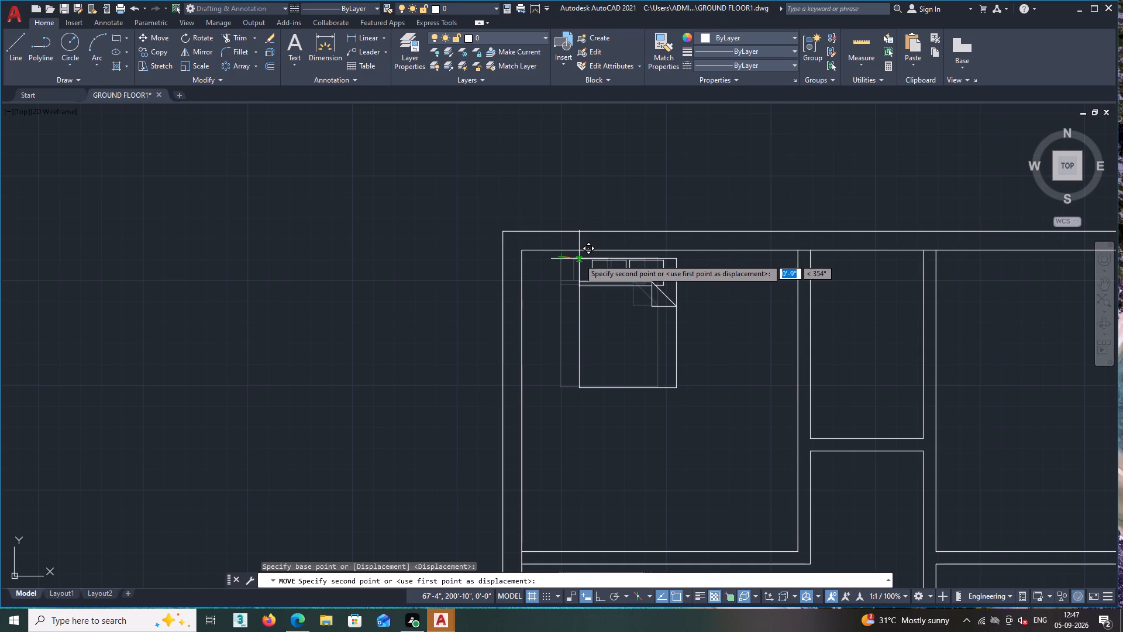
pyautogui.click(579, 259)
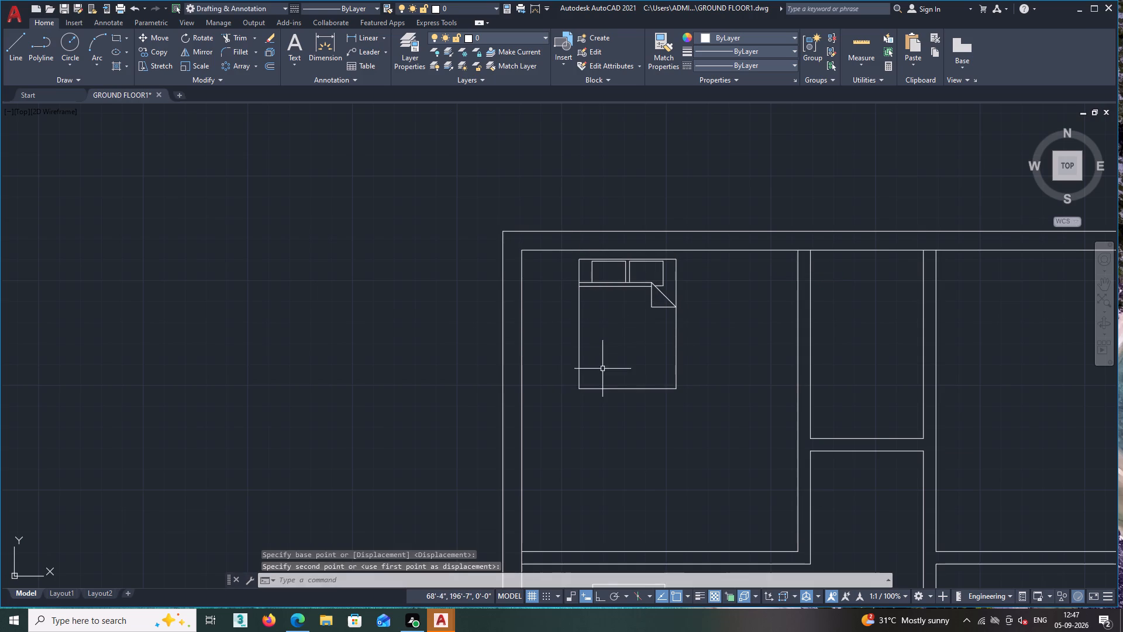
# Draw a bedside table rectangle about 1'-4" by 1'-4" from the bed's upper-right corner, extending right and down.
pyautogui.scroll(1, 601, 376)
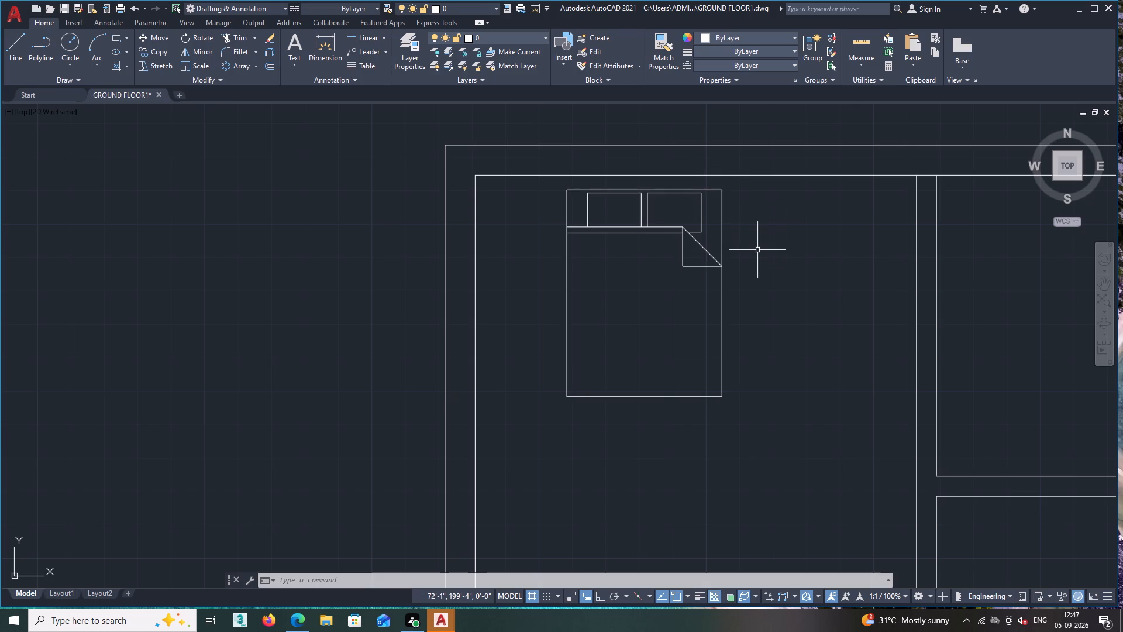
pyautogui.write('REC')
pyautogui.press('space')
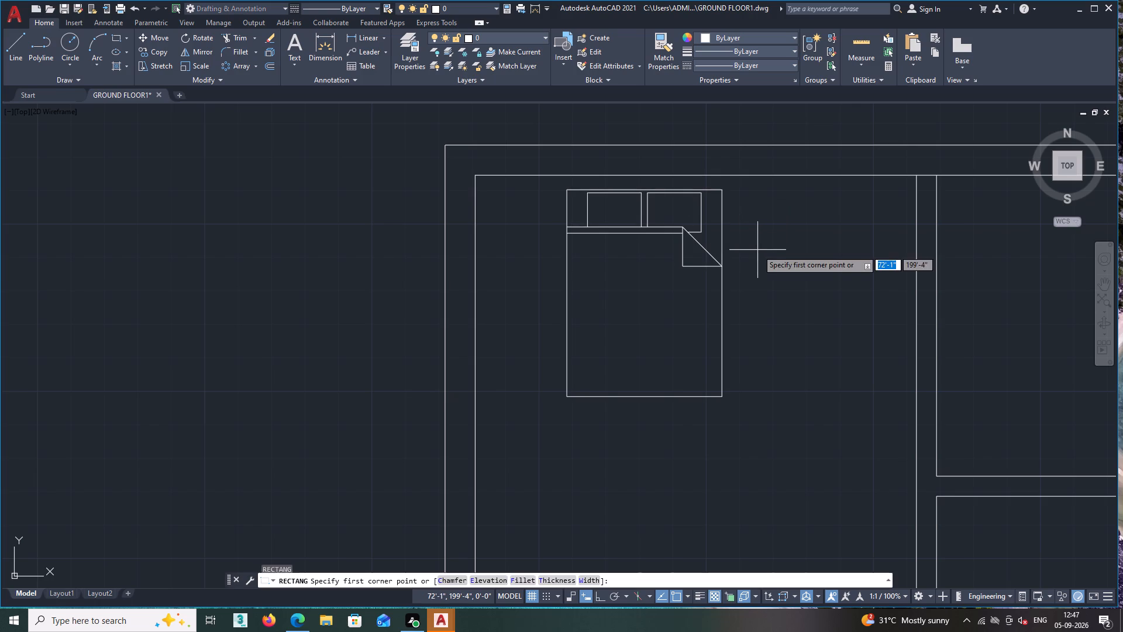
pyautogui.click(721, 190)
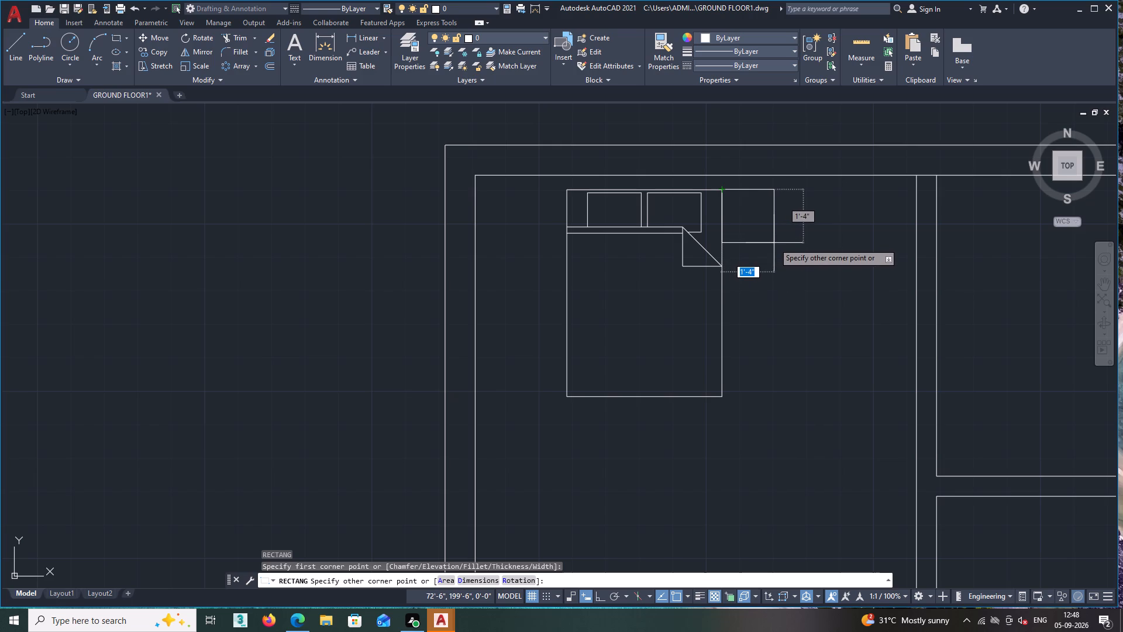
pyautogui.click(774, 243)
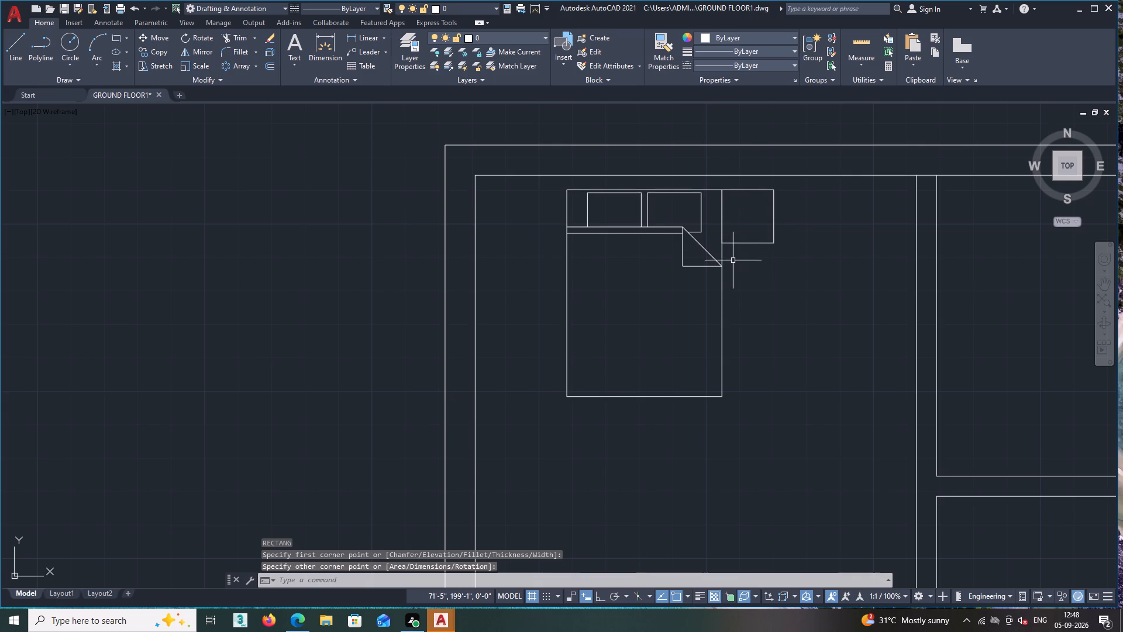
# Offset the bedside table rectangle 1" inward to form its inner outline.
pyautogui.scroll(1, 739, 225)
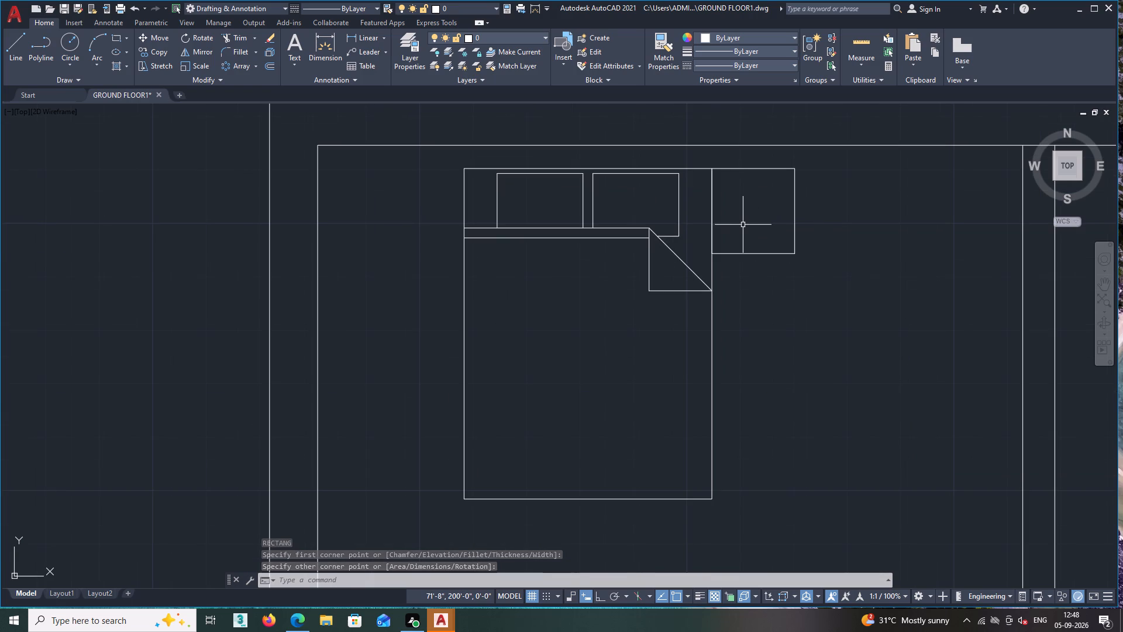
pyautogui.press('o')
pyautogui.press('space')
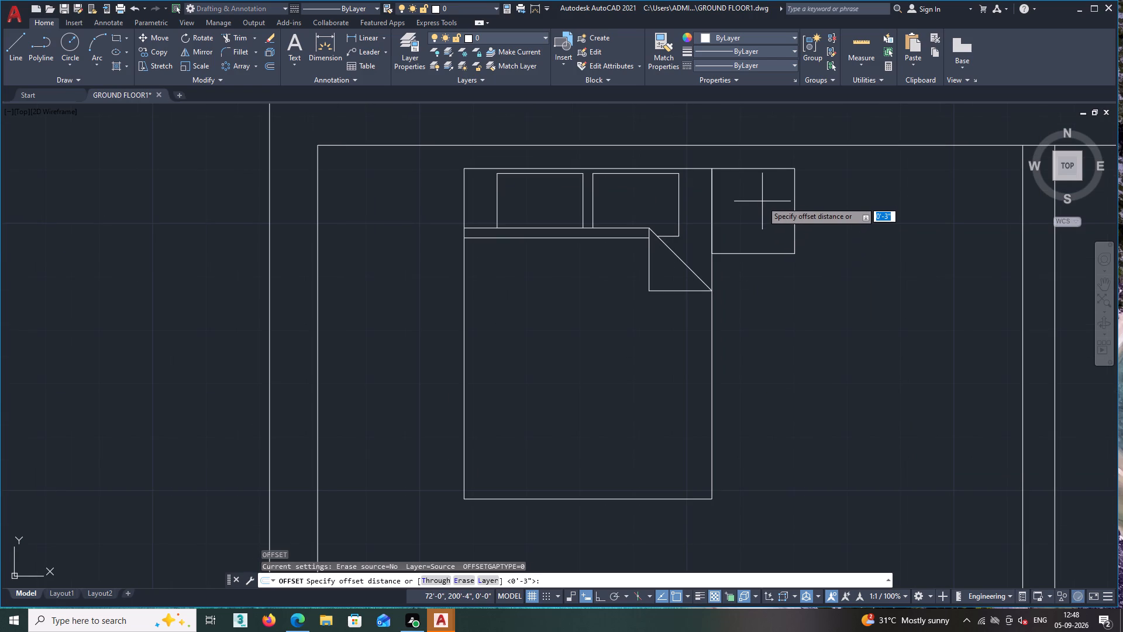
pyautogui.press('1')
pyautogui.hotkey('shift', '"')
pyautogui.press('Return')
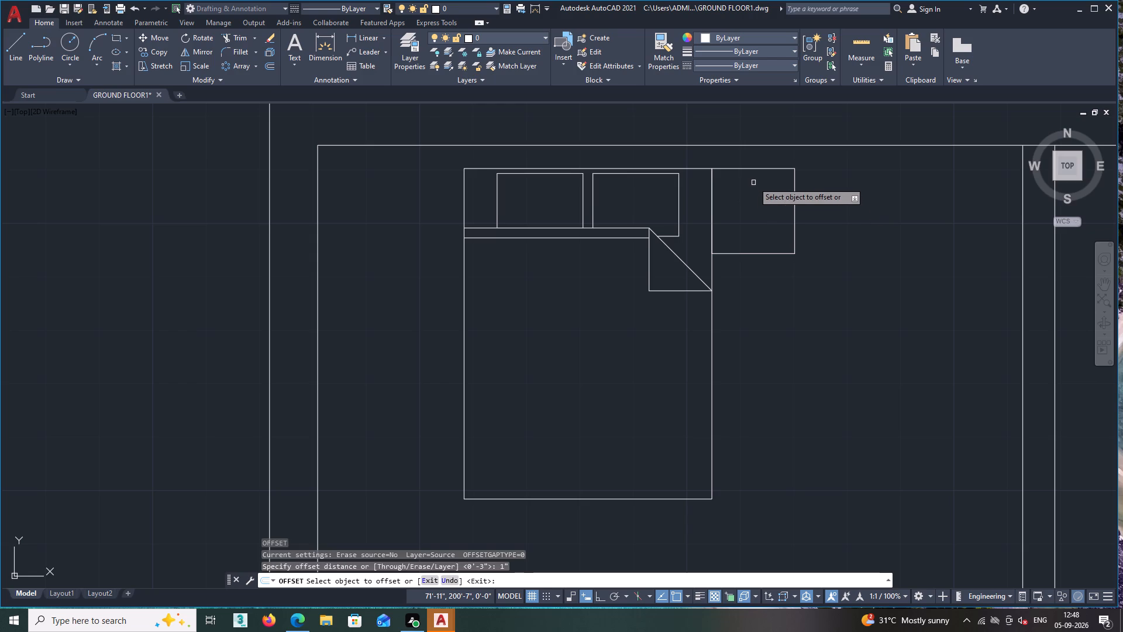
pyautogui.click(749, 169)
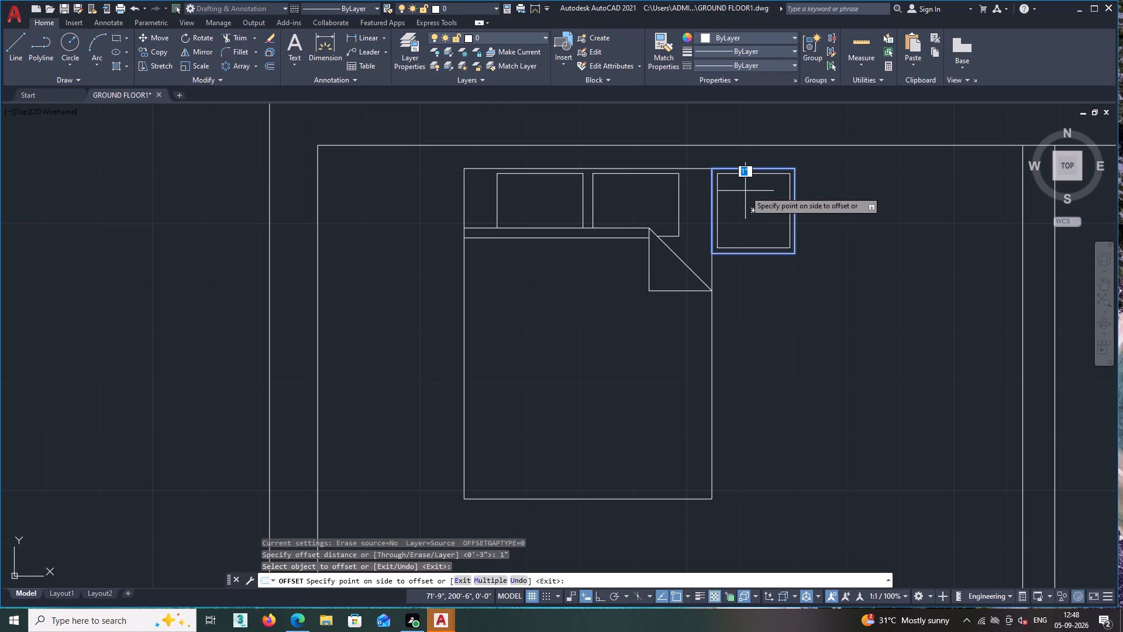
pyautogui.click(747, 197)
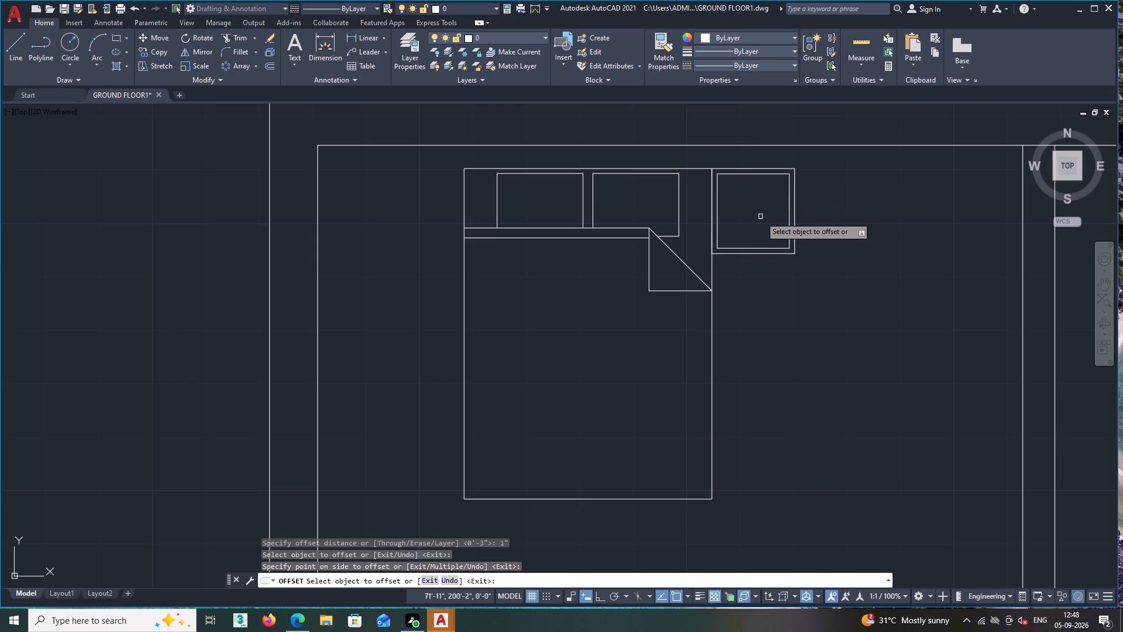
pyautogui.scroll(-2, 753, 299)
pyautogui.moveTo(753, 300); pyautogui.dragTo(762, 260, button='middle')
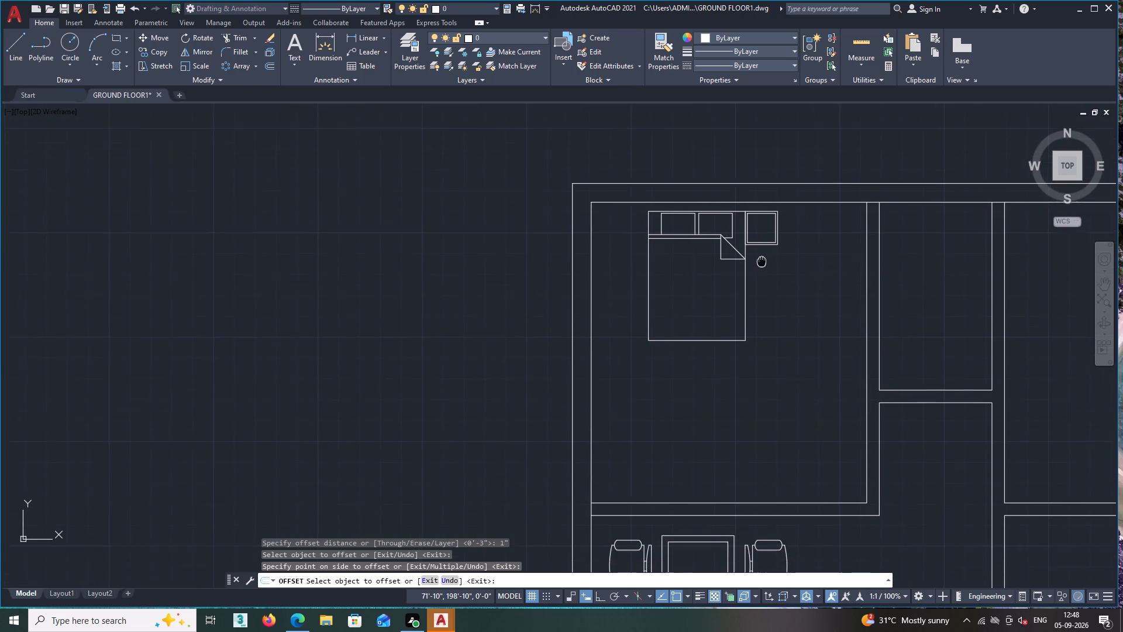
pyautogui.moveTo(762, 260); pyautogui.dragTo(762, 257, button='middle')
pyautogui.scroll(3, 761, 235)
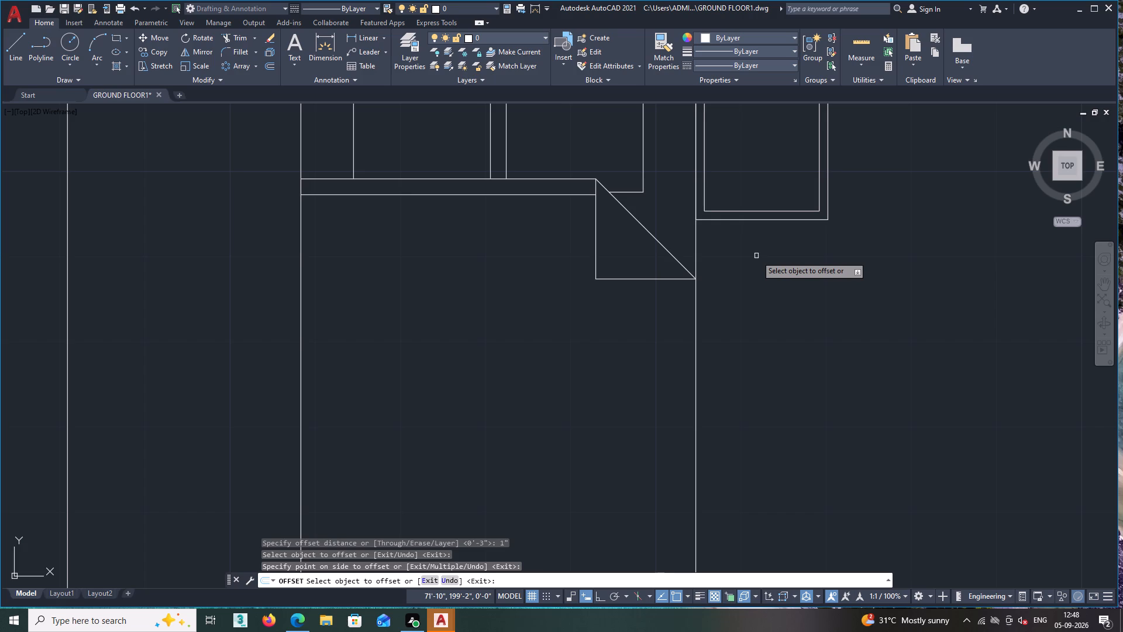
pyautogui.press('space')
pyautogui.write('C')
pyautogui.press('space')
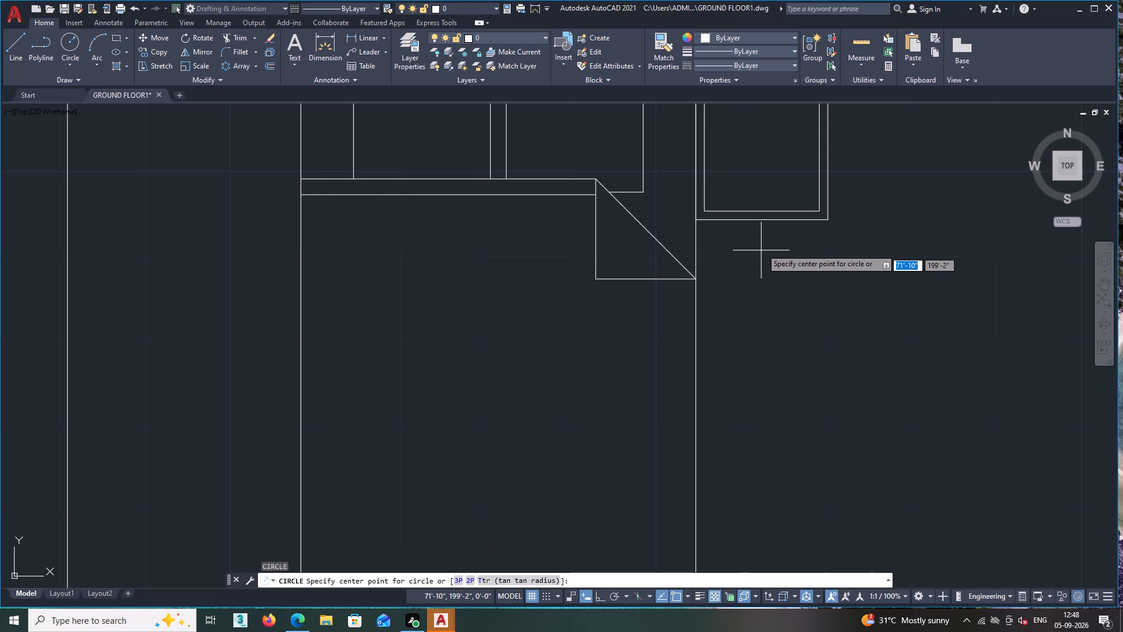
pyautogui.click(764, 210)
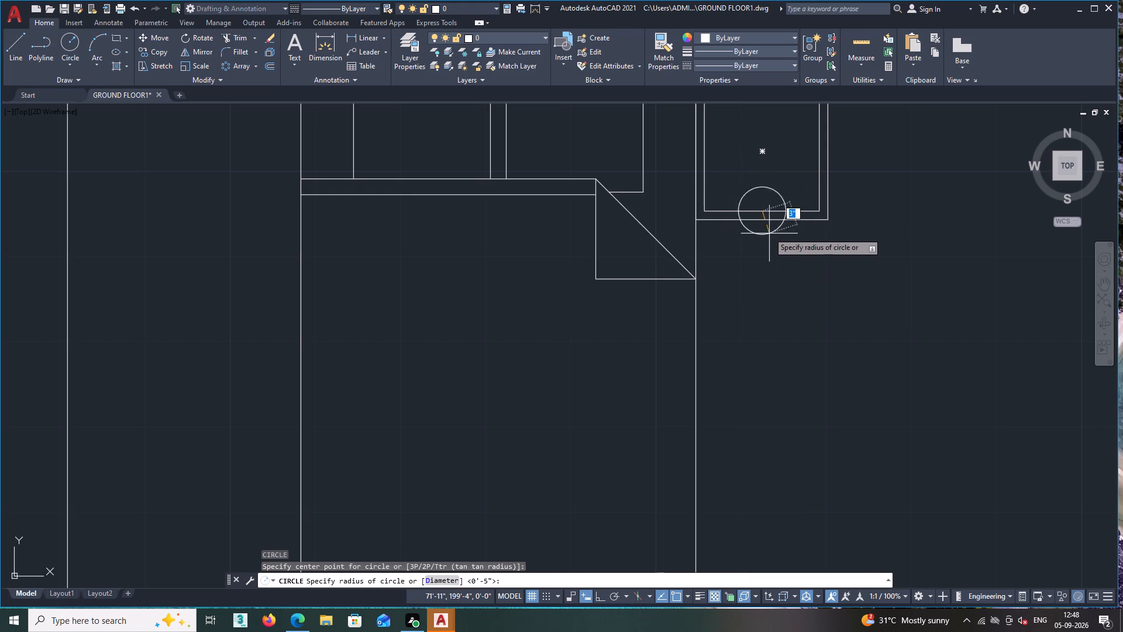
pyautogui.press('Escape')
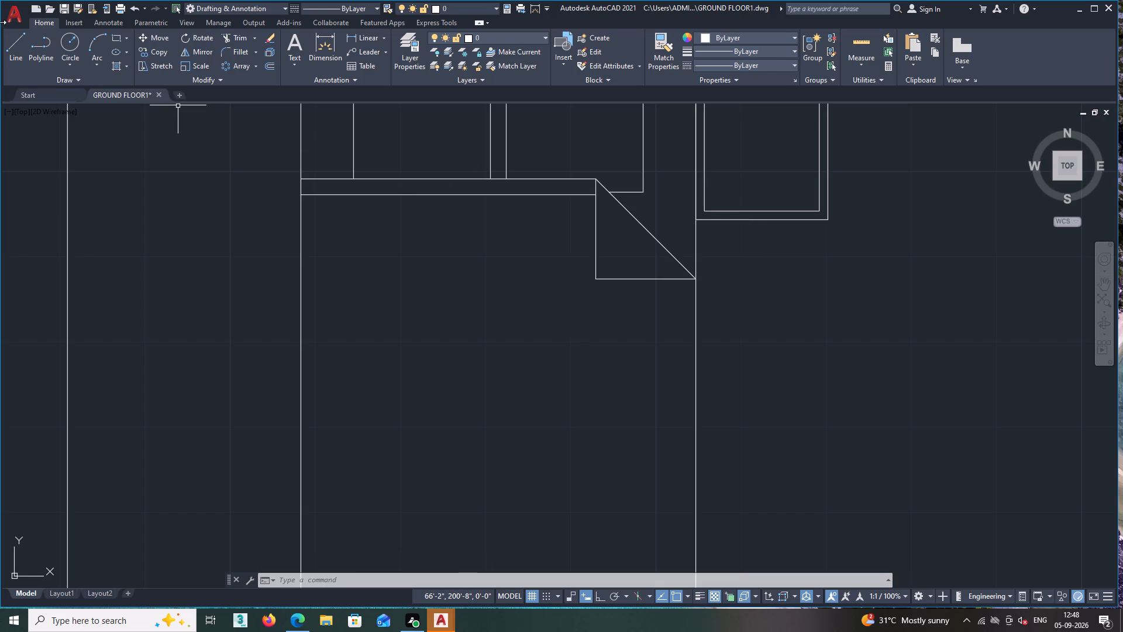
# Draw a Start, End, Direction arc about 6" wide, bulging upward, centred on the bottom edge of the bedside table's inner outline.
pyautogui.click(94, 63)
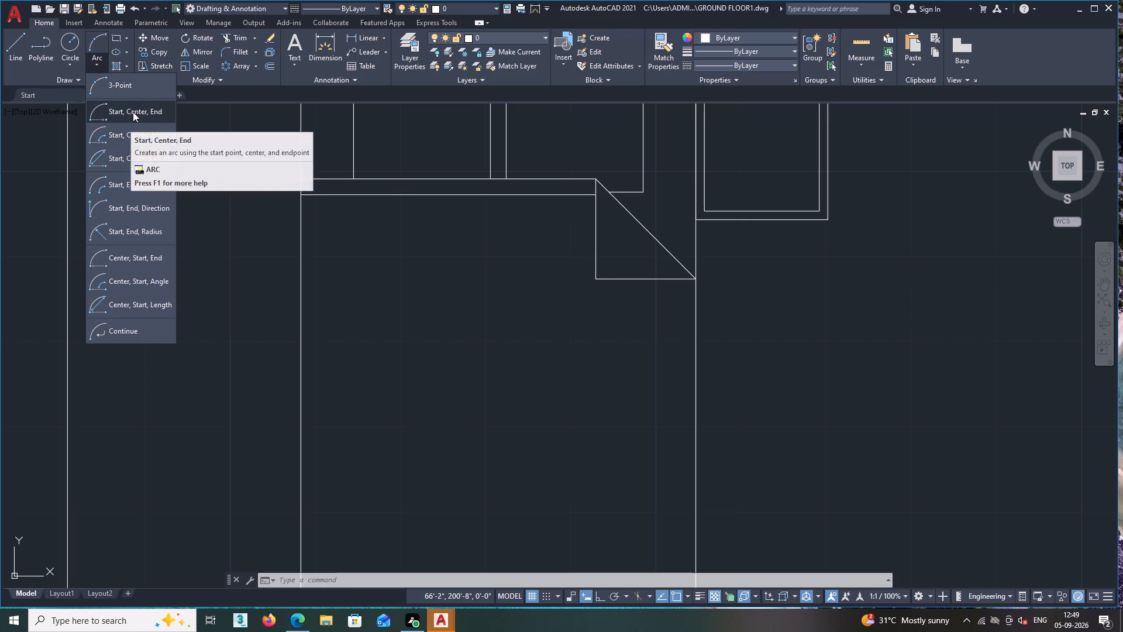
pyautogui.click(127, 205)
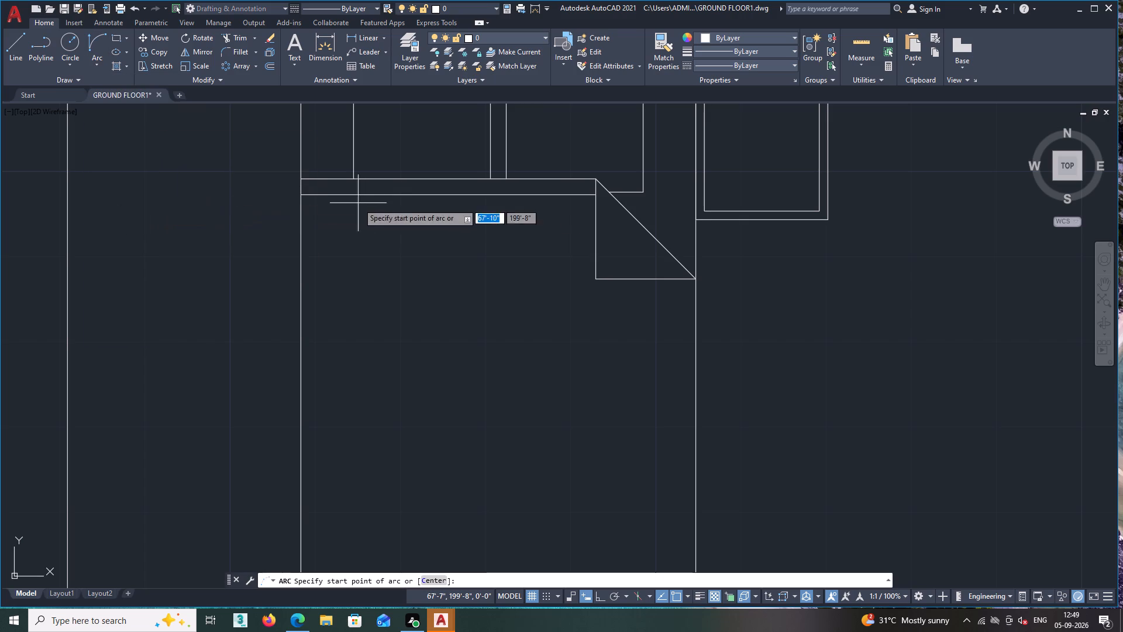
pyautogui.click(740, 212)
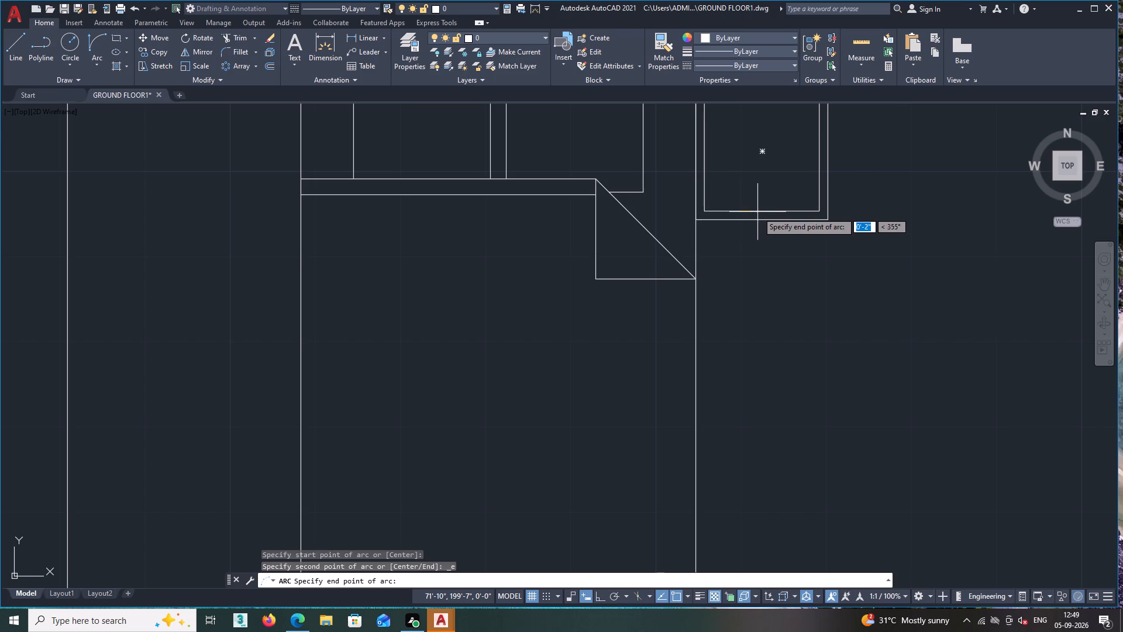
pyautogui.click(788, 212)
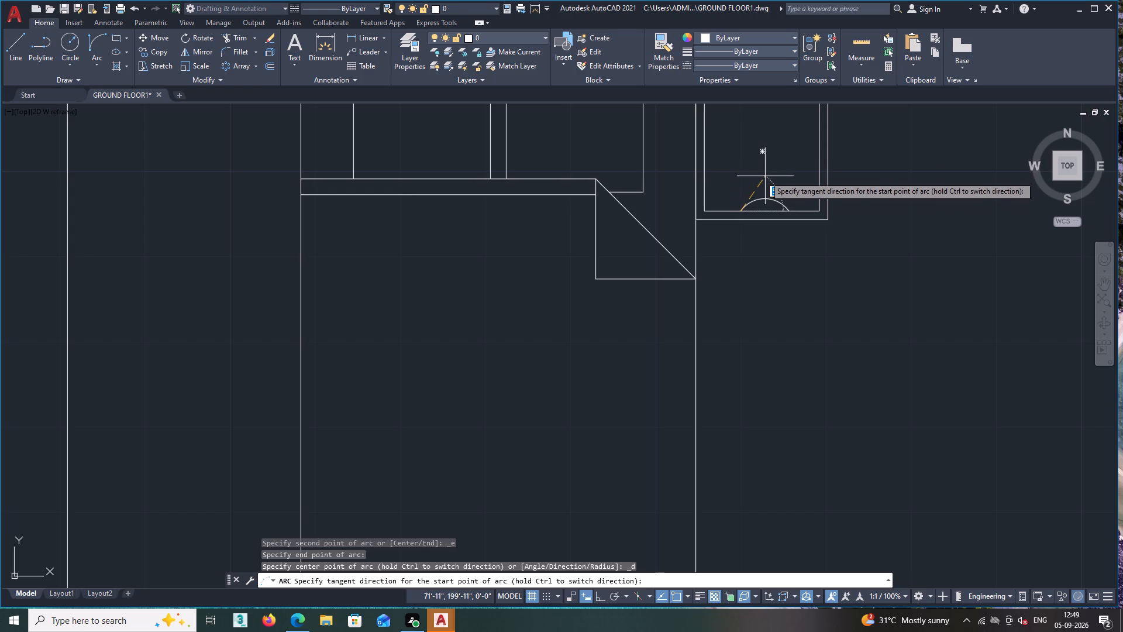
pyautogui.doubleClick(765, 176)
# Draw a second upward-bulging arc about 4" wide on the bottom edge of the bedside table's outer outline, beneath the first arc.
pyautogui.scroll(2, 762, 221)
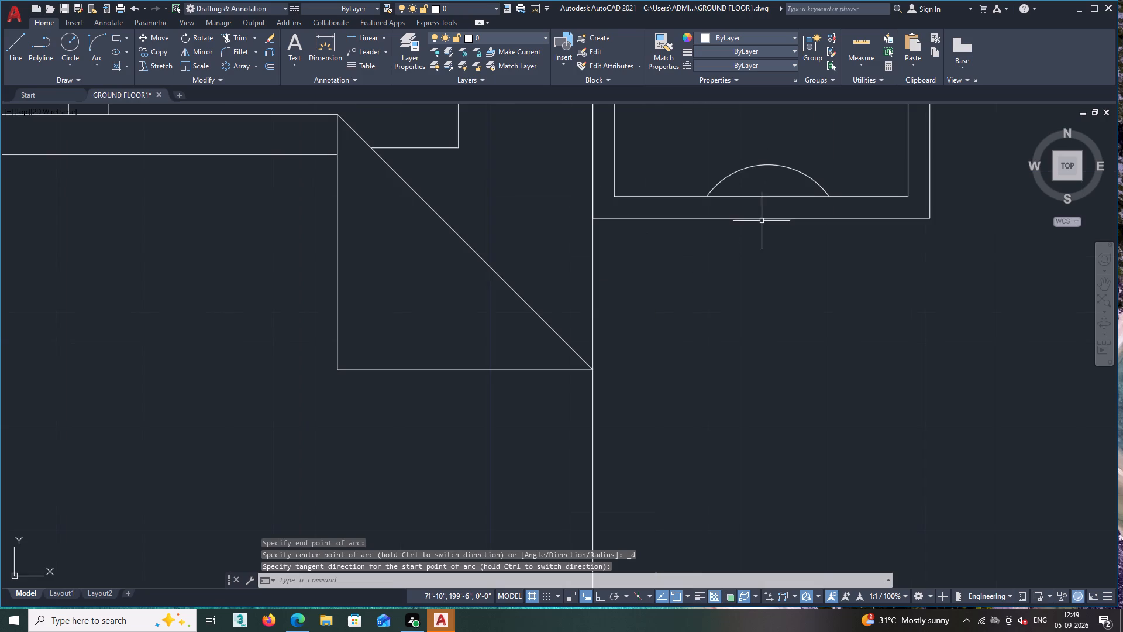
pyautogui.doubleClick(101, 53)
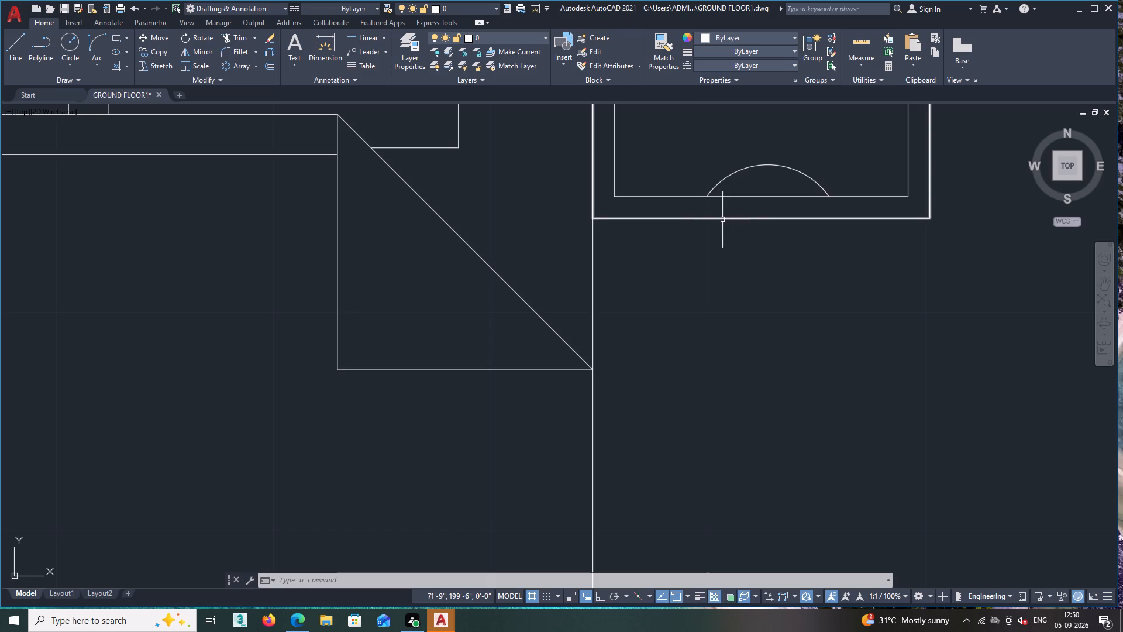
pyautogui.scroll(-2, 704, 251)
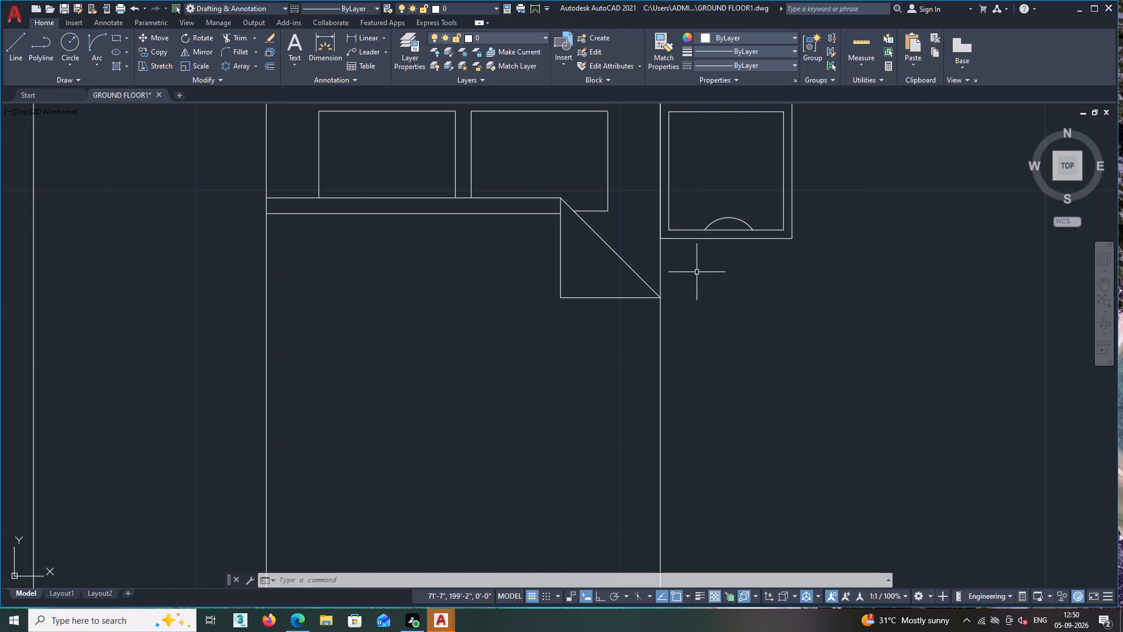
pyautogui.scroll(1, 697, 273)
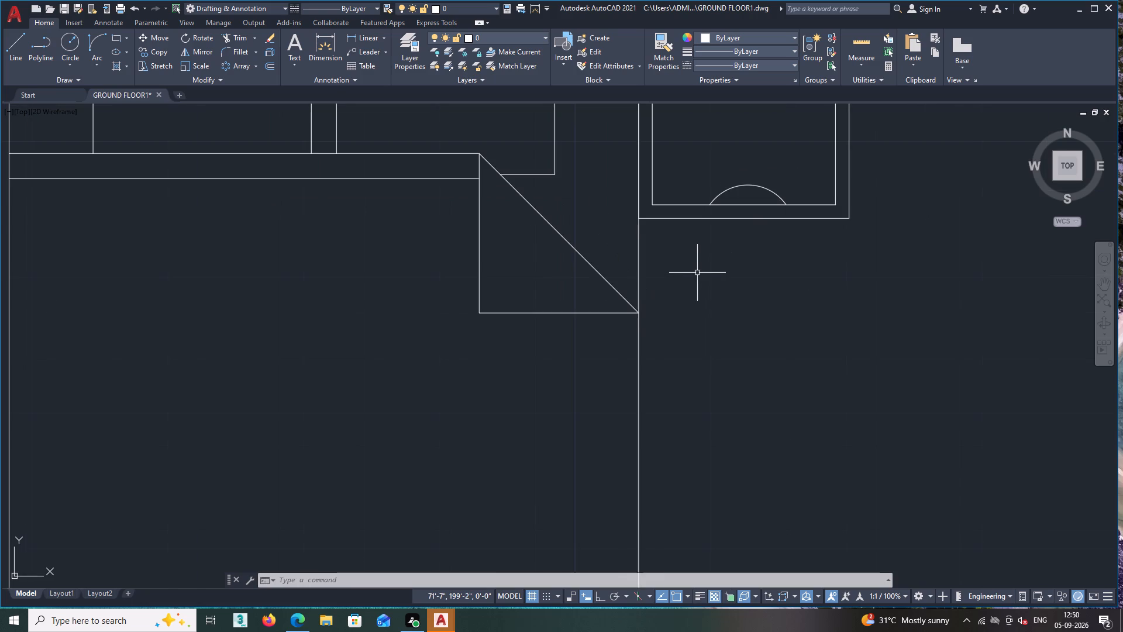
pyautogui.click(88, 44)
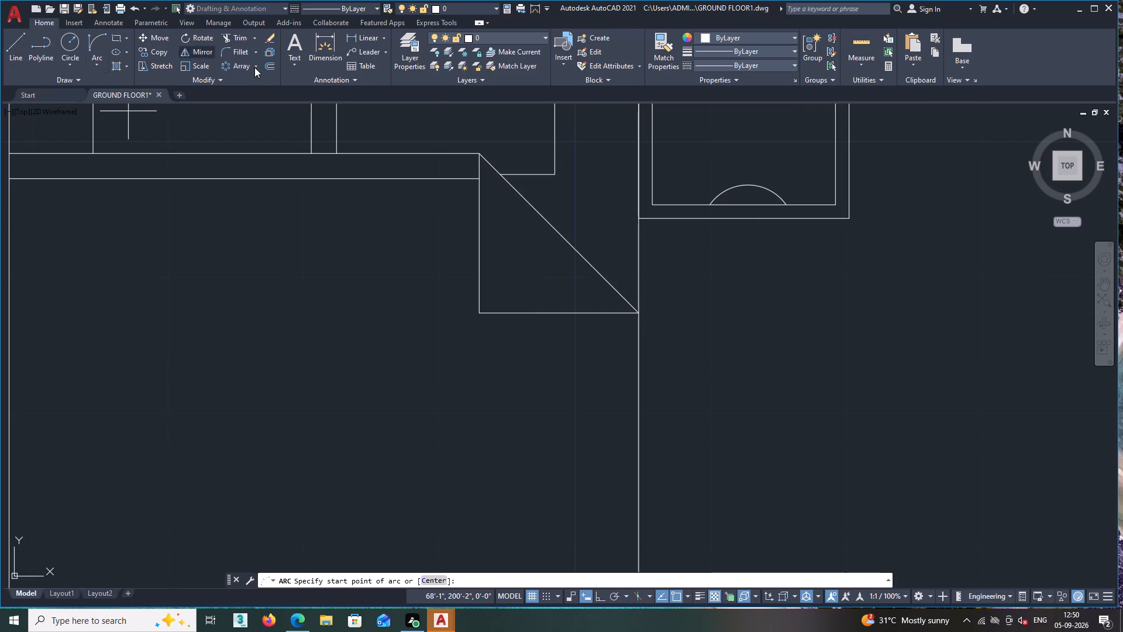
pyautogui.click(719, 219)
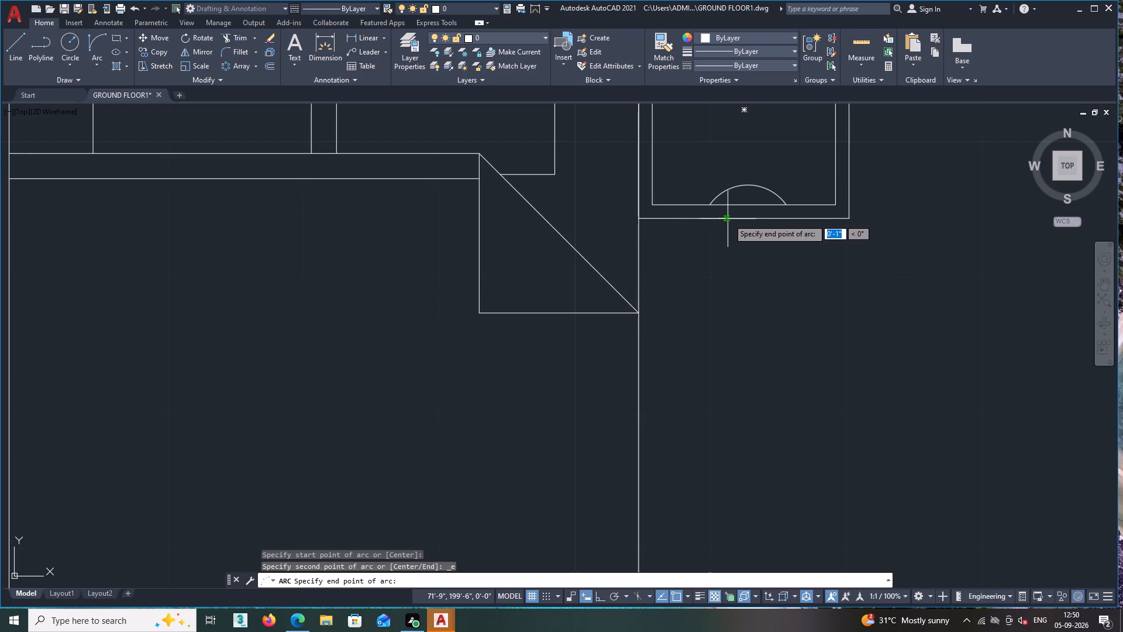
pyautogui.click(778, 218)
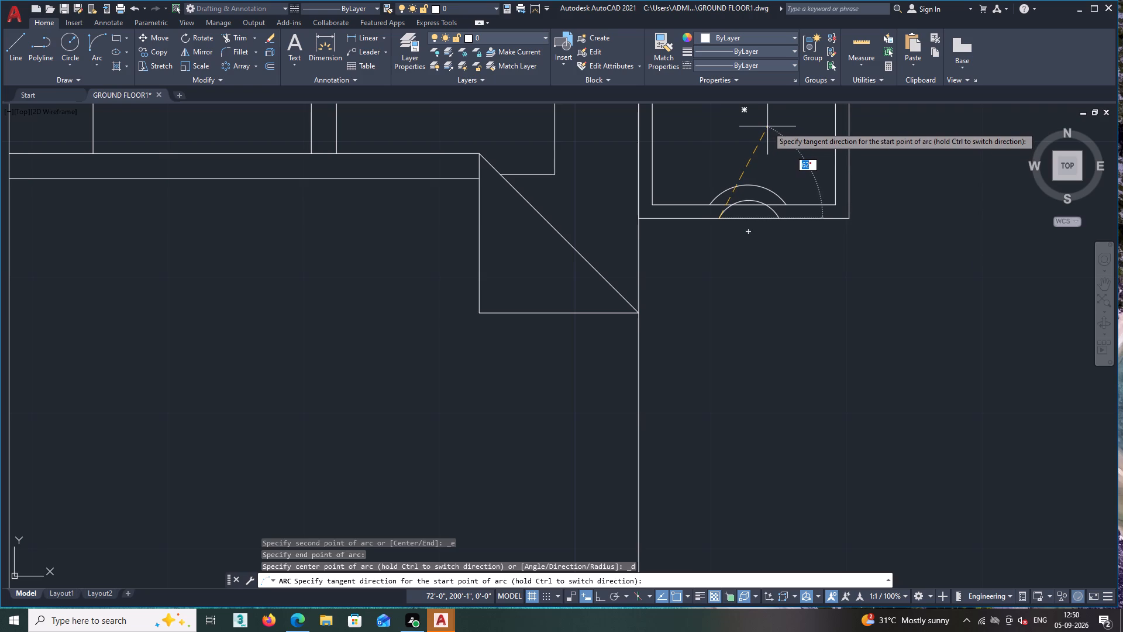
pyautogui.doubleClick(767, 126)
pyautogui.scroll(2, 758, 209)
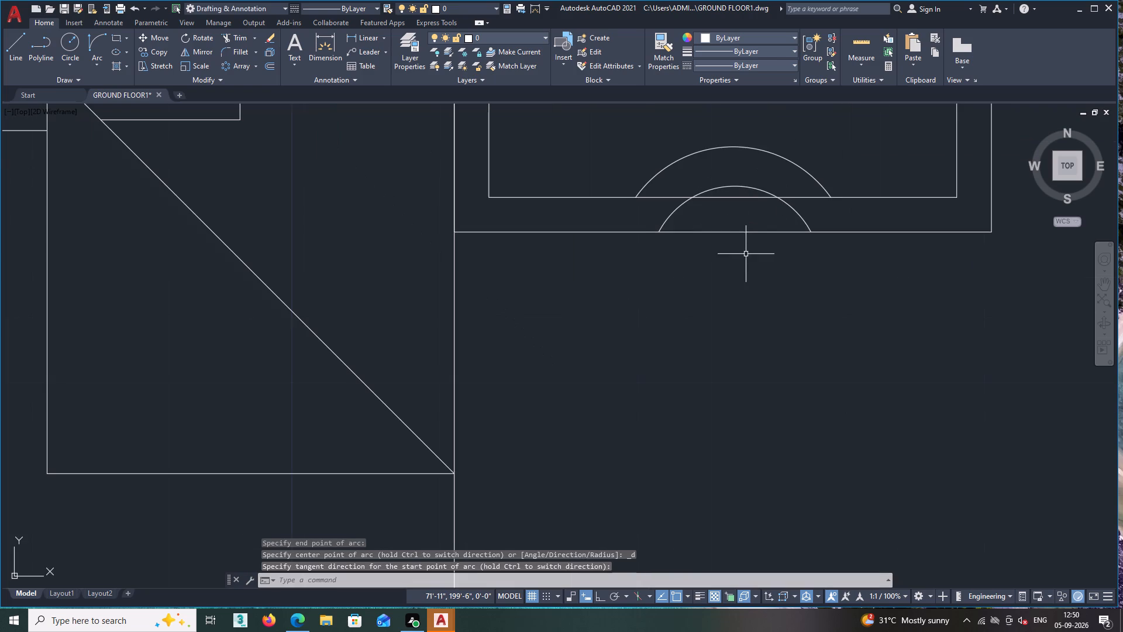
pyautogui.scroll(-4, 746, 254)
pyautogui.press('space')
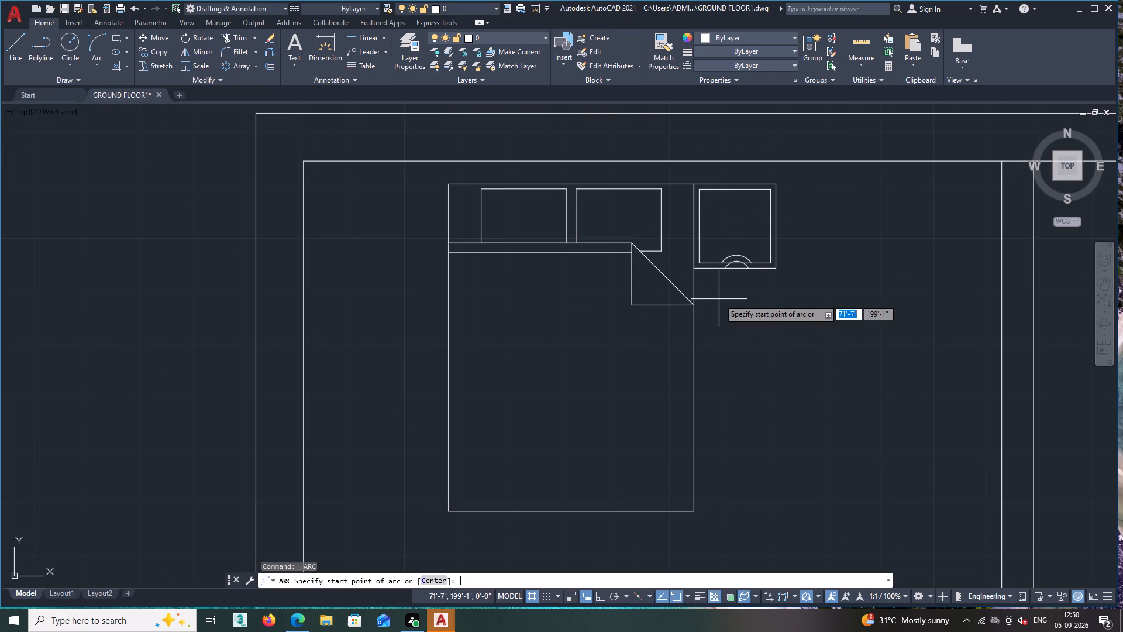
pyautogui.press('Escape')
# Trim the bottom edges of the inner and outer table outlines between their arc ends to form a curved double-line notch.
pyautogui.scroll(2, 750, 267)
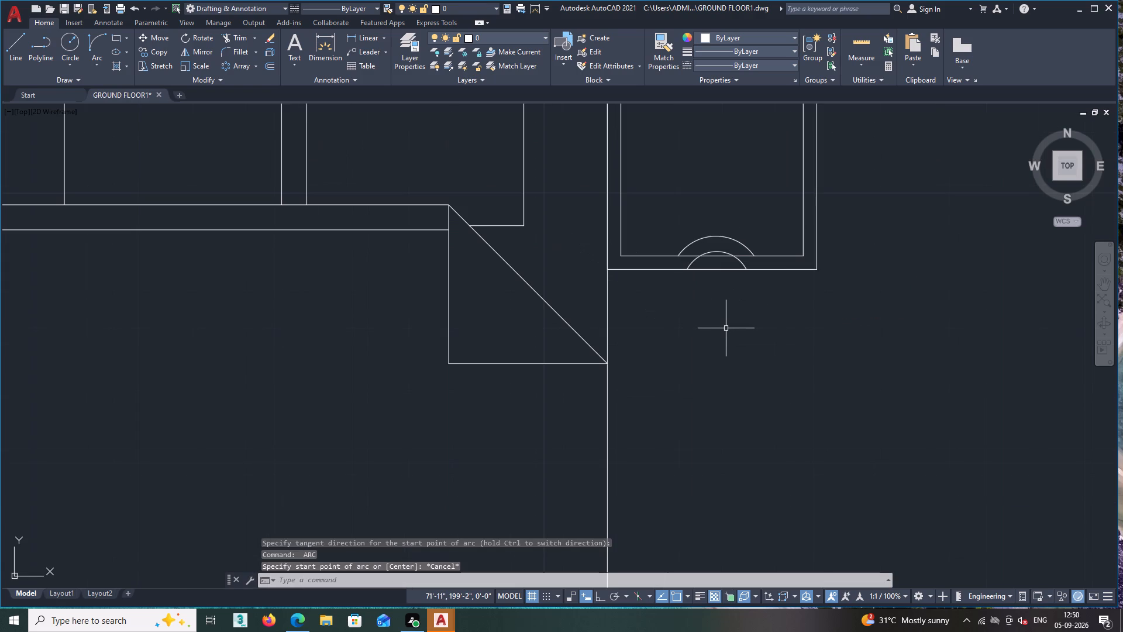
pyautogui.write('TR')
pyautogui.press('space')
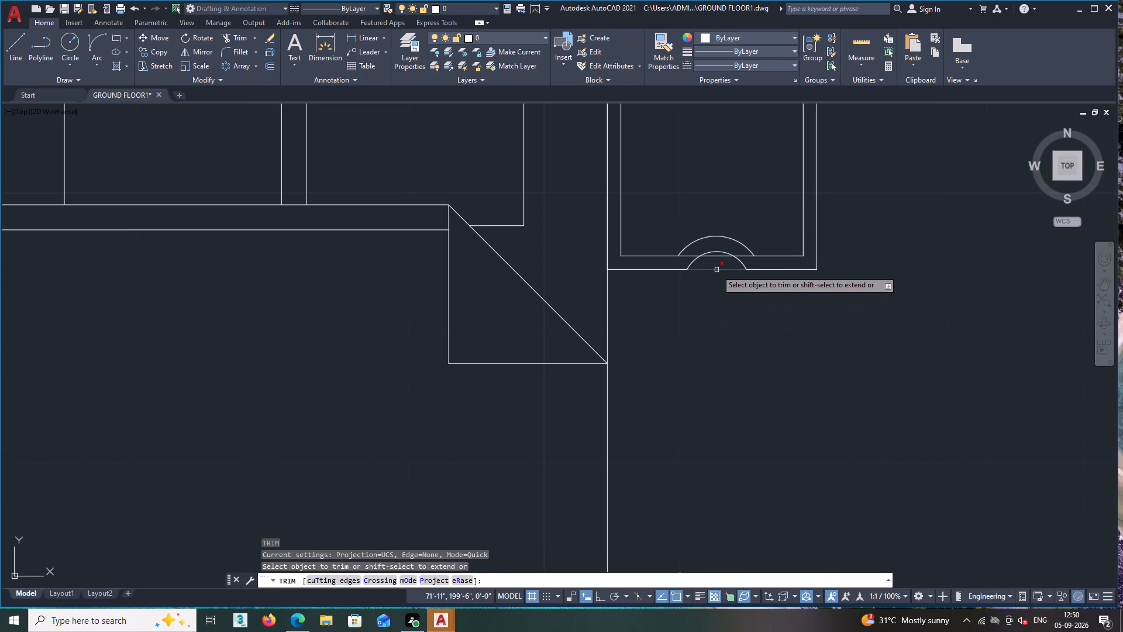
pyautogui.click(716, 270)
pyautogui.click(716, 257)
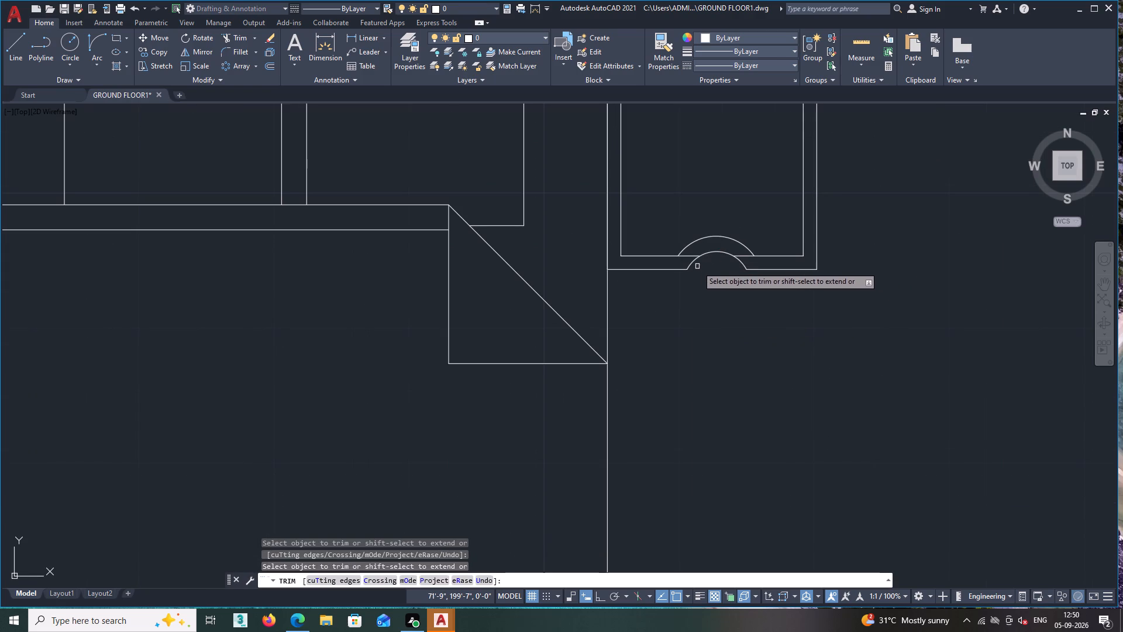
pyautogui.click(687, 256)
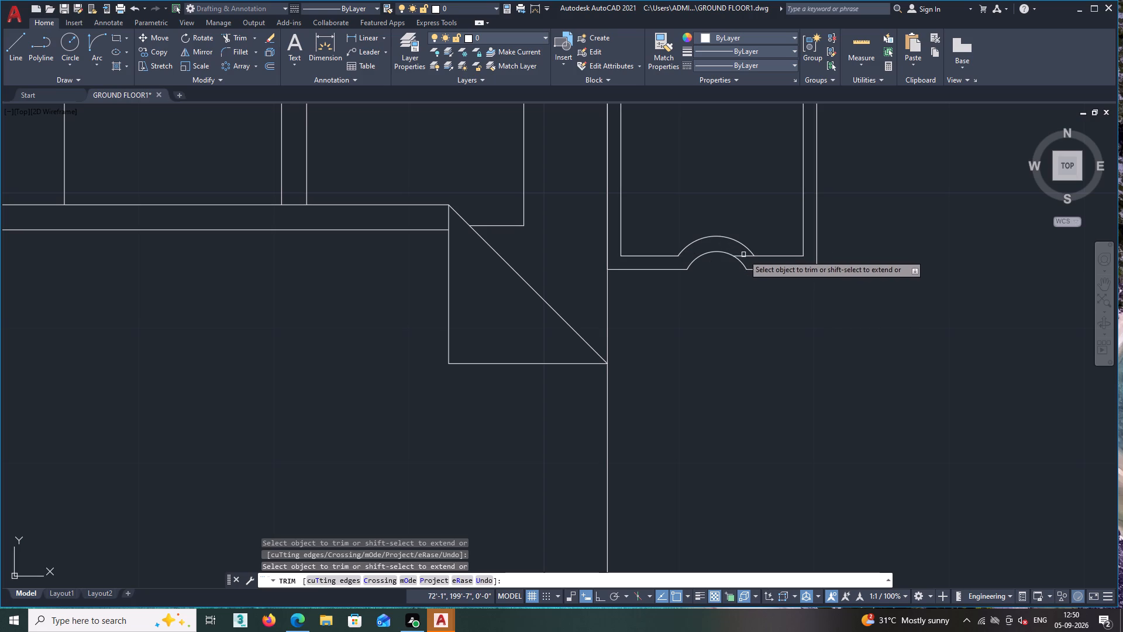
pyautogui.click(745, 255)
pyautogui.scroll(-3, 717, 341)
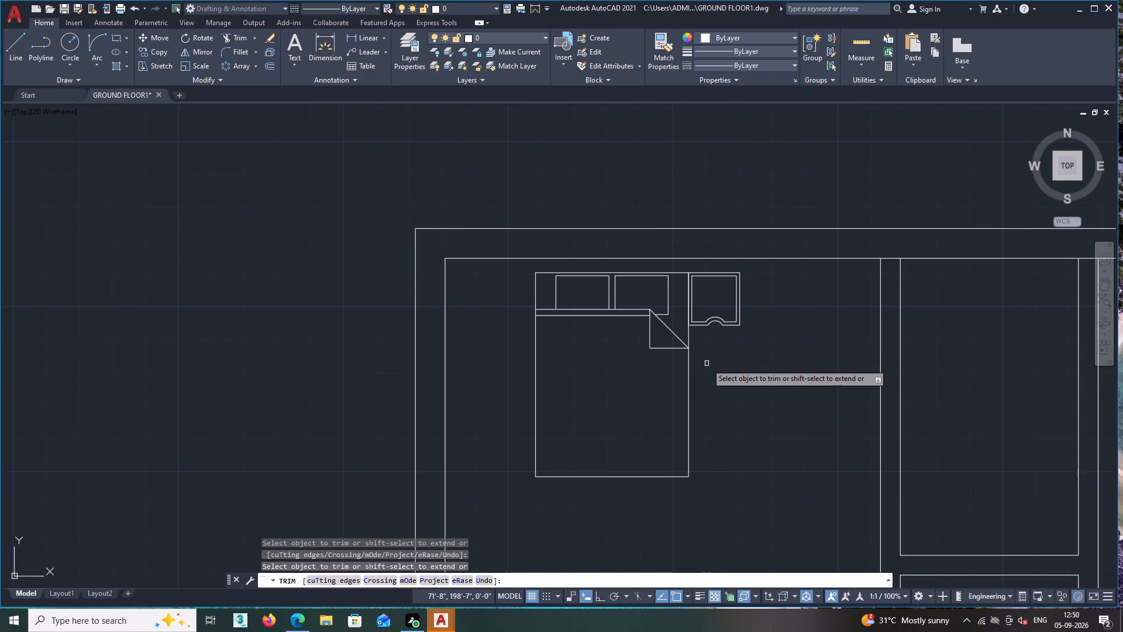
pyautogui.press('Escape')
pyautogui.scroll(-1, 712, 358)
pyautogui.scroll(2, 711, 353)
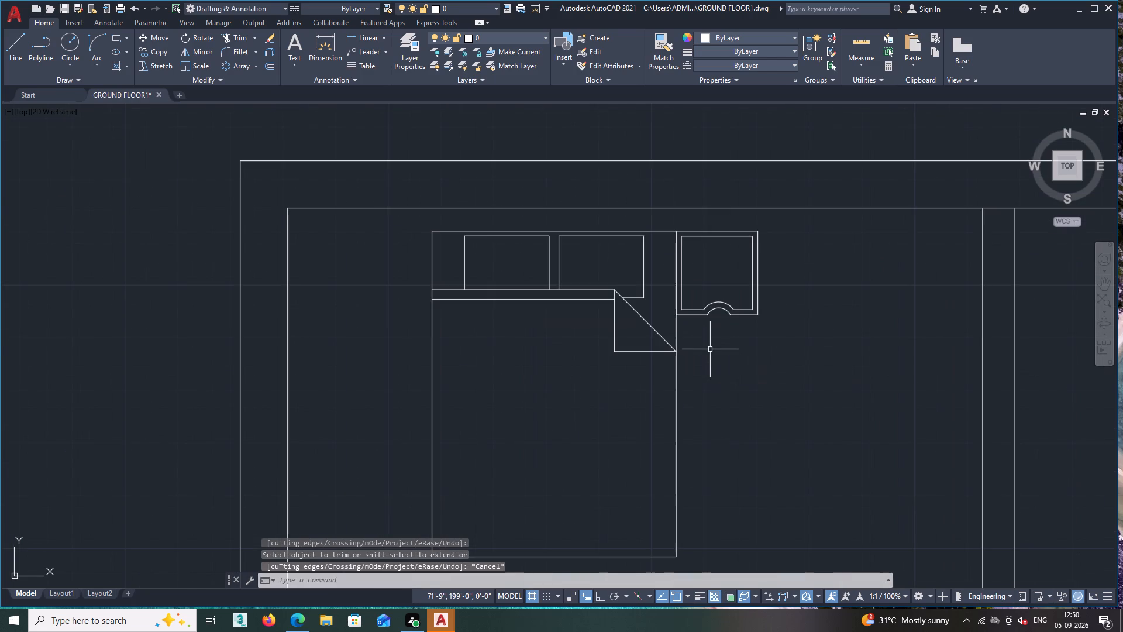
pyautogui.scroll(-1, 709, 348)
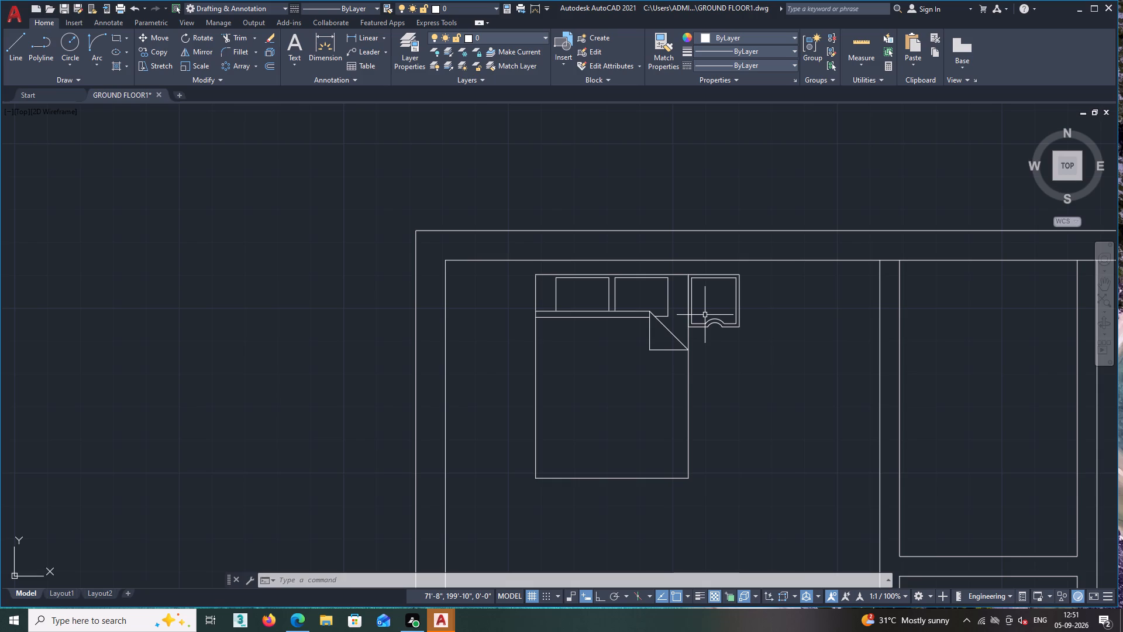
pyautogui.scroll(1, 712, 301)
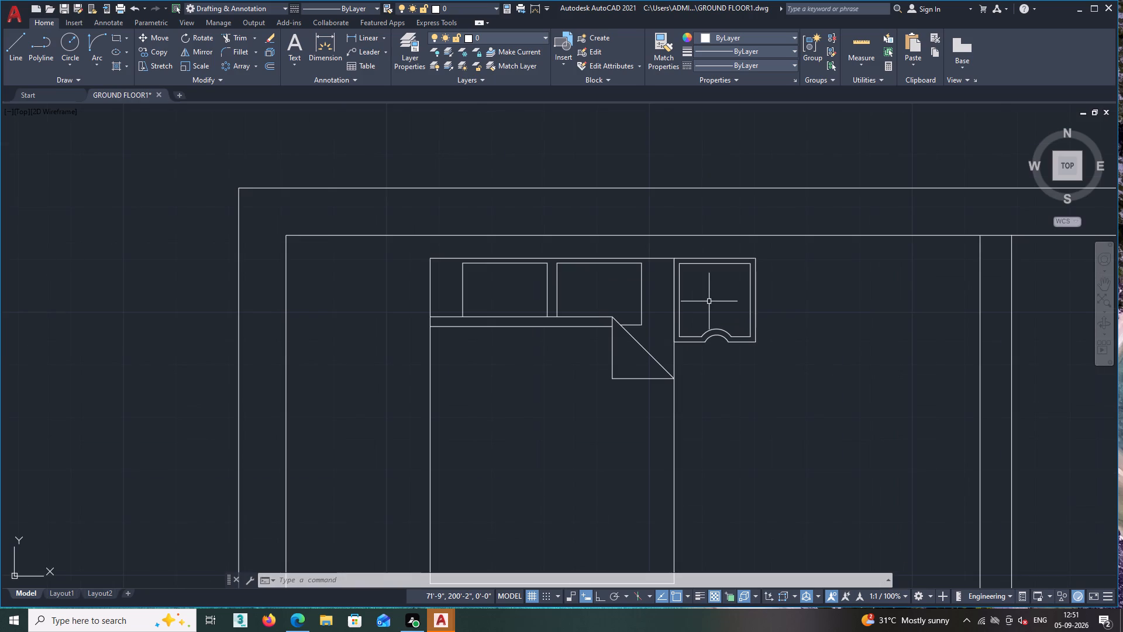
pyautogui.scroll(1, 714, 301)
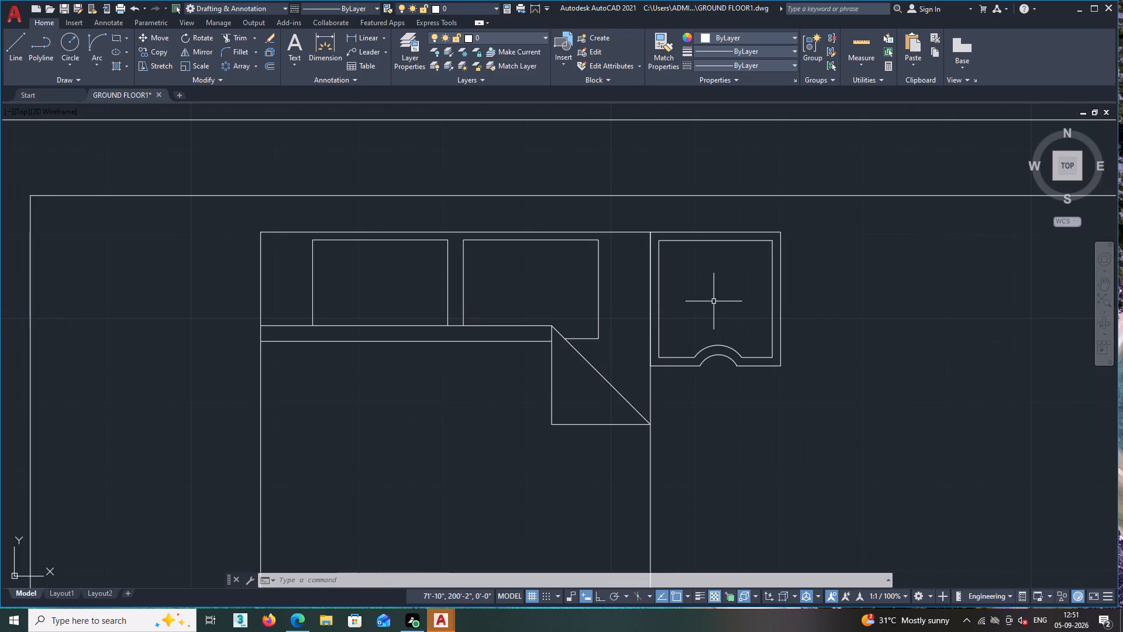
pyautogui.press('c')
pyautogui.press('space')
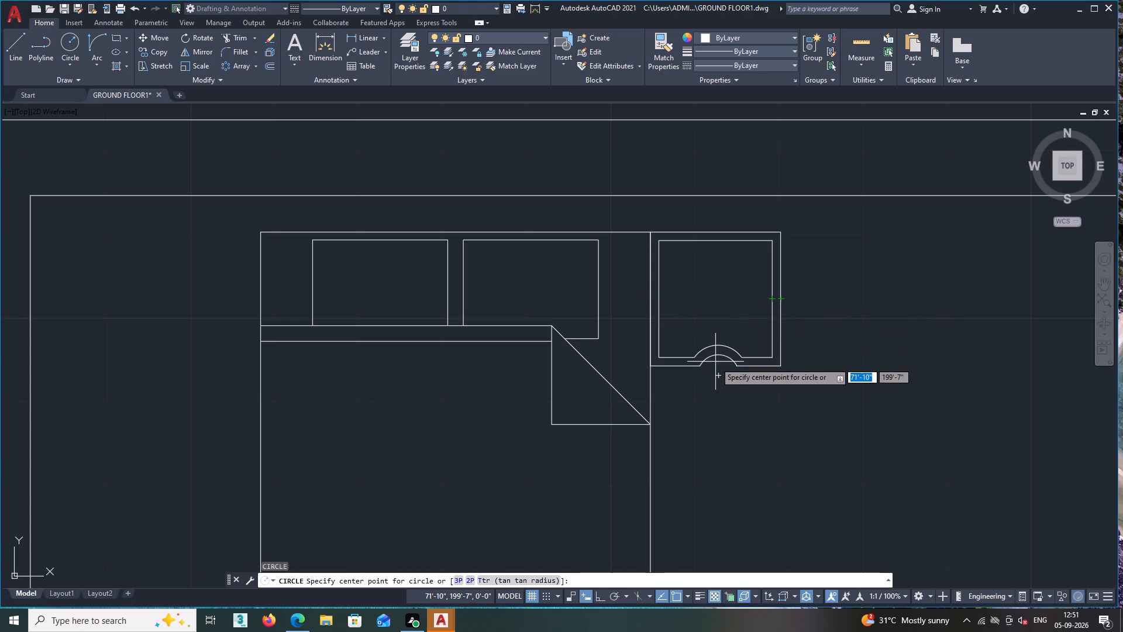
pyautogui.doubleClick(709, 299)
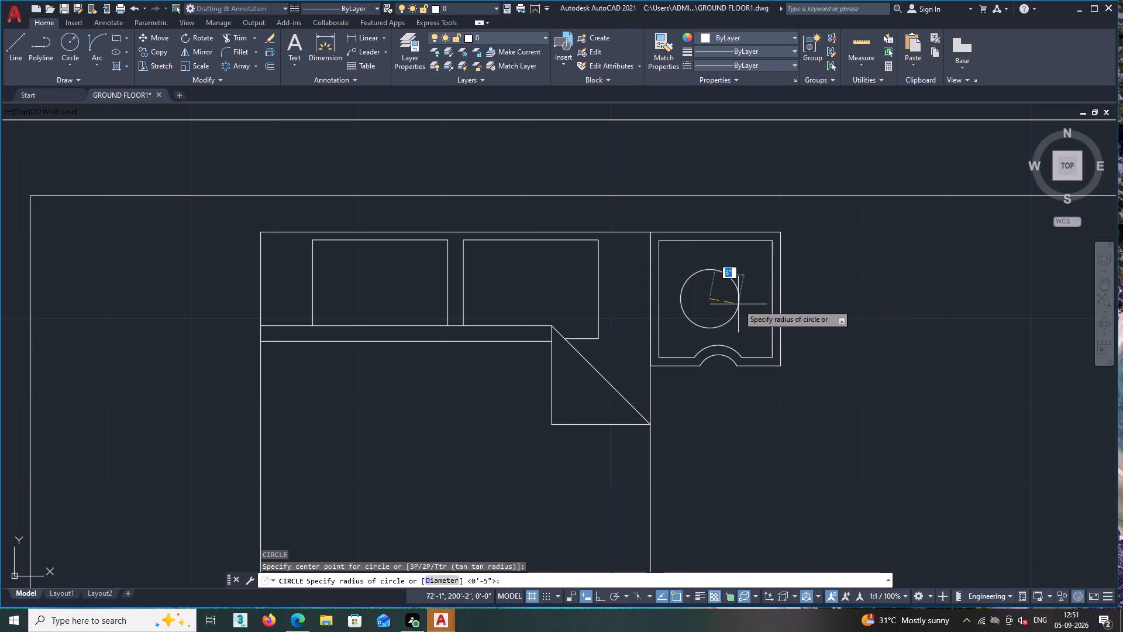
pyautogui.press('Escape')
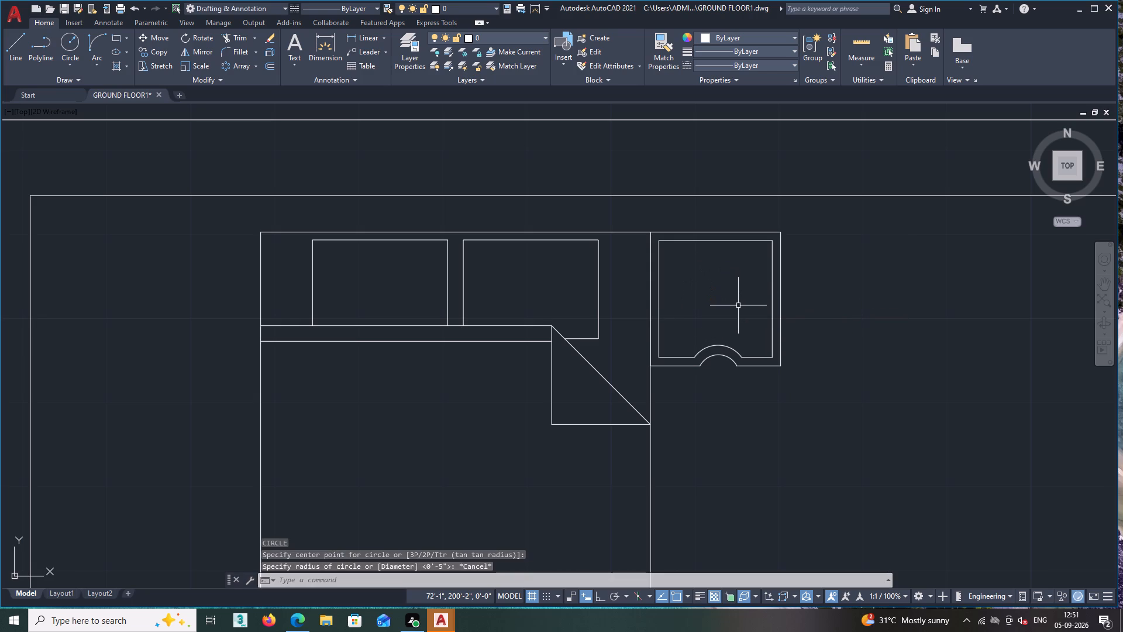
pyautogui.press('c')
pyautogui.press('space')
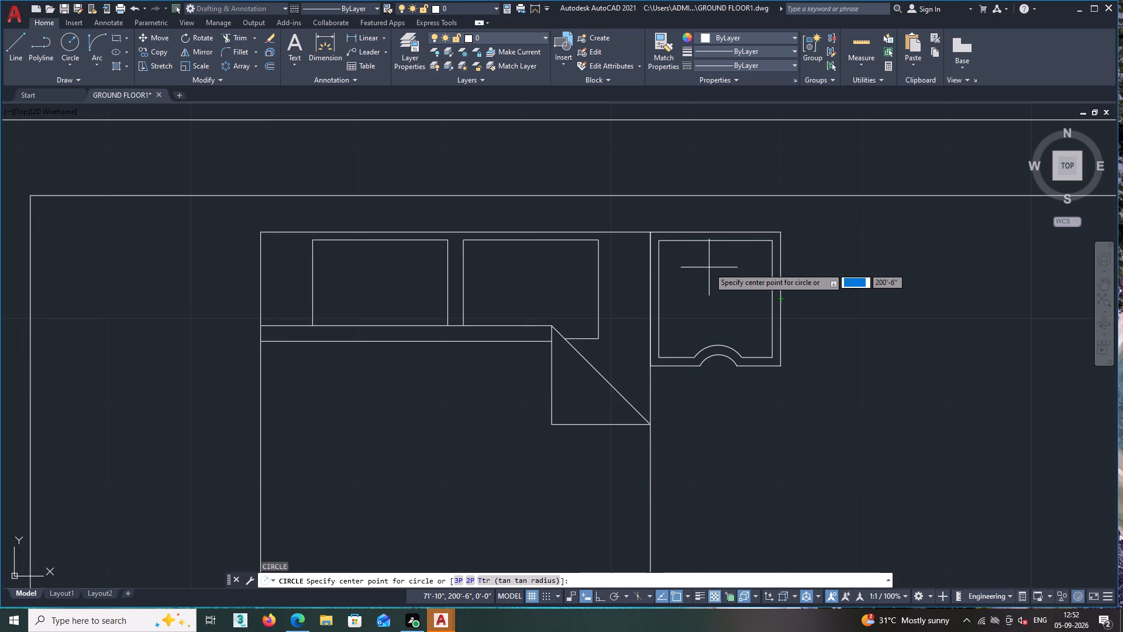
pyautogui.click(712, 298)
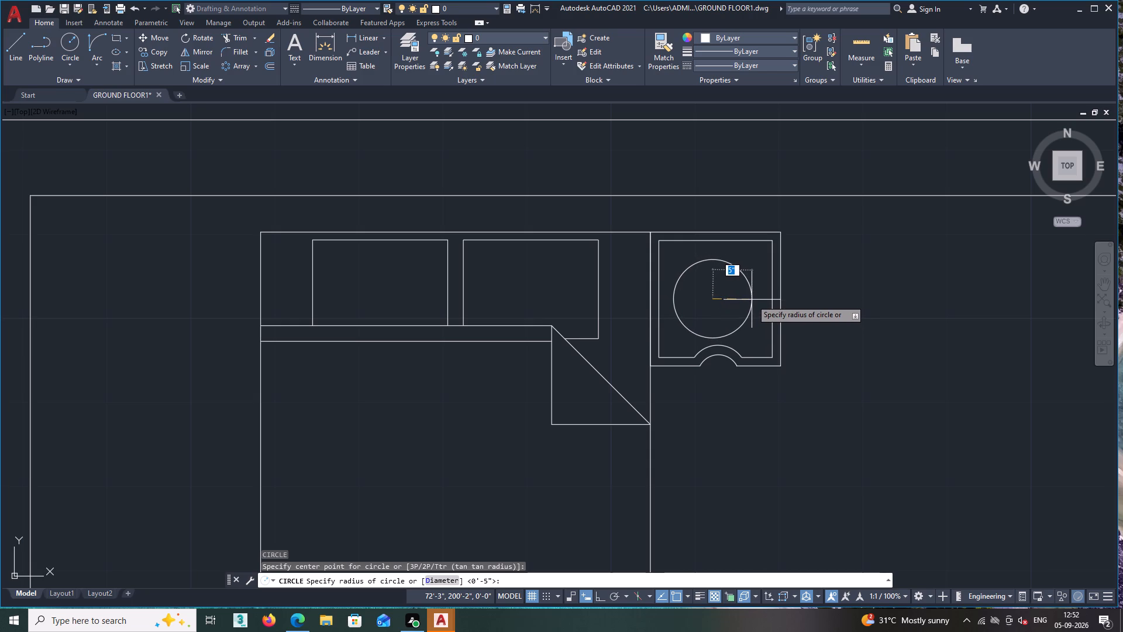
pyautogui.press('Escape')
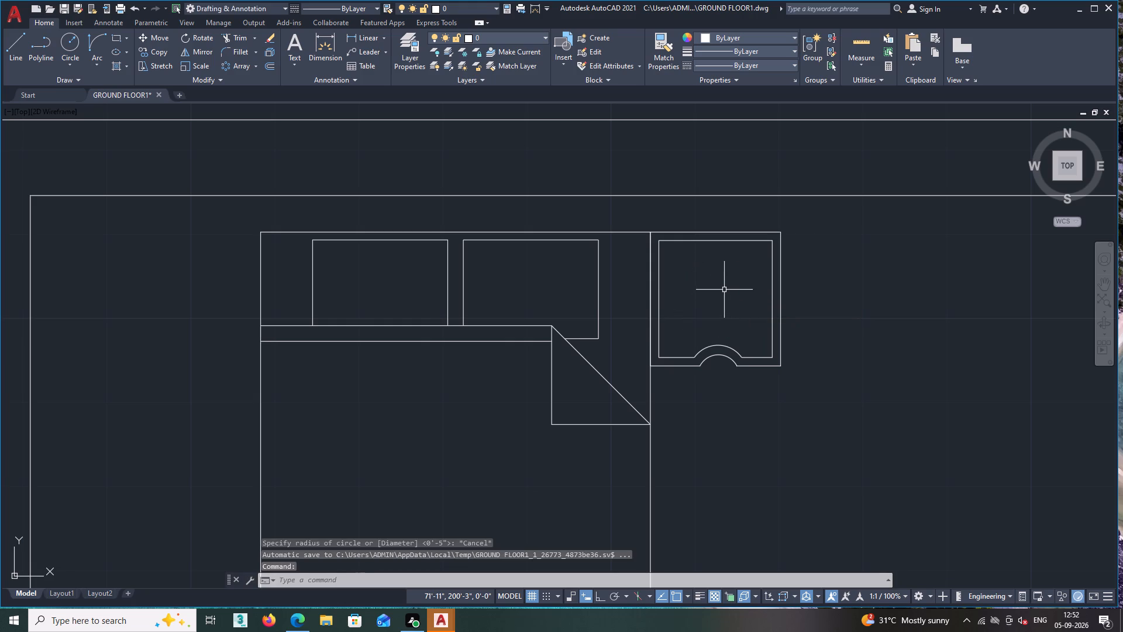
# Draw a circle with a radius of about 5" at the middle of the bedside table.
pyautogui.write('C')
pyautogui.press('space')
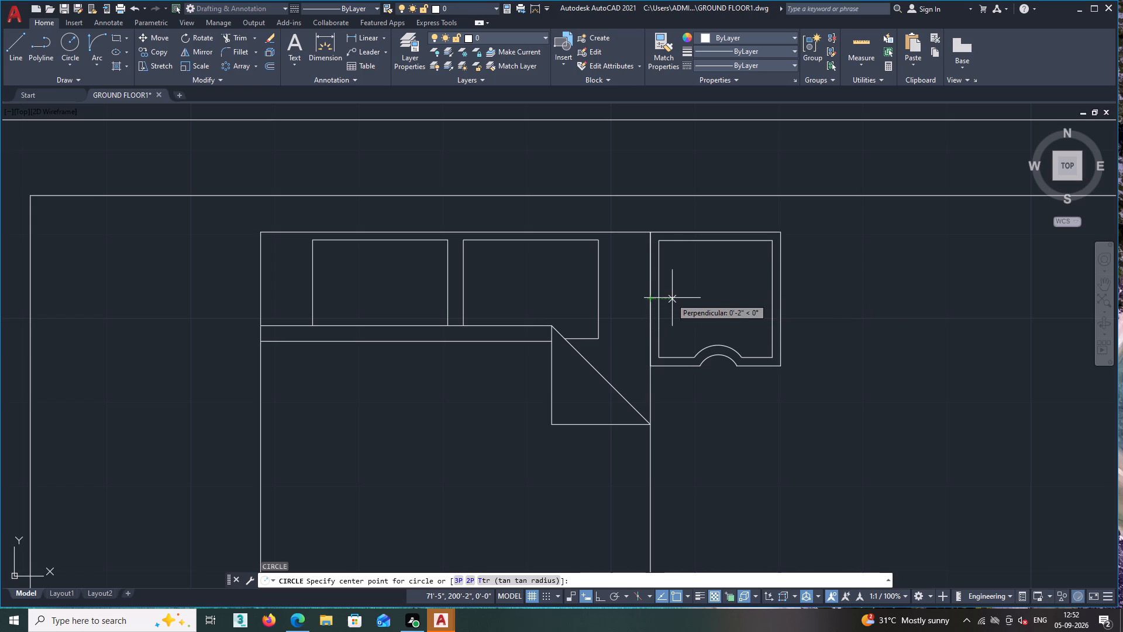
pyautogui.click(714, 298)
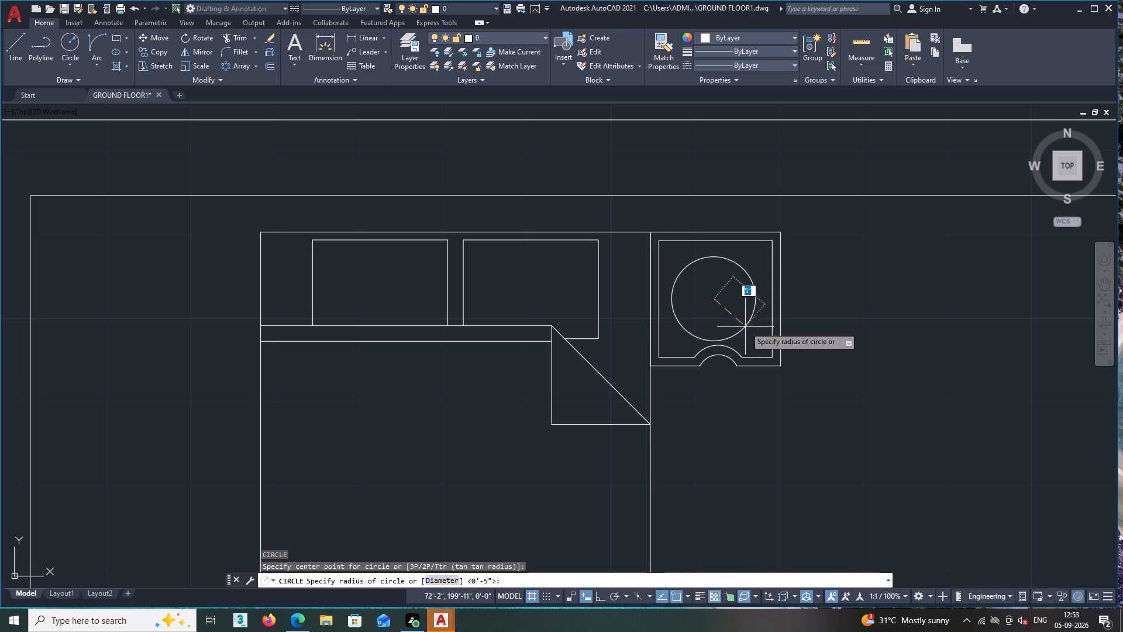
pyautogui.click(741, 327)
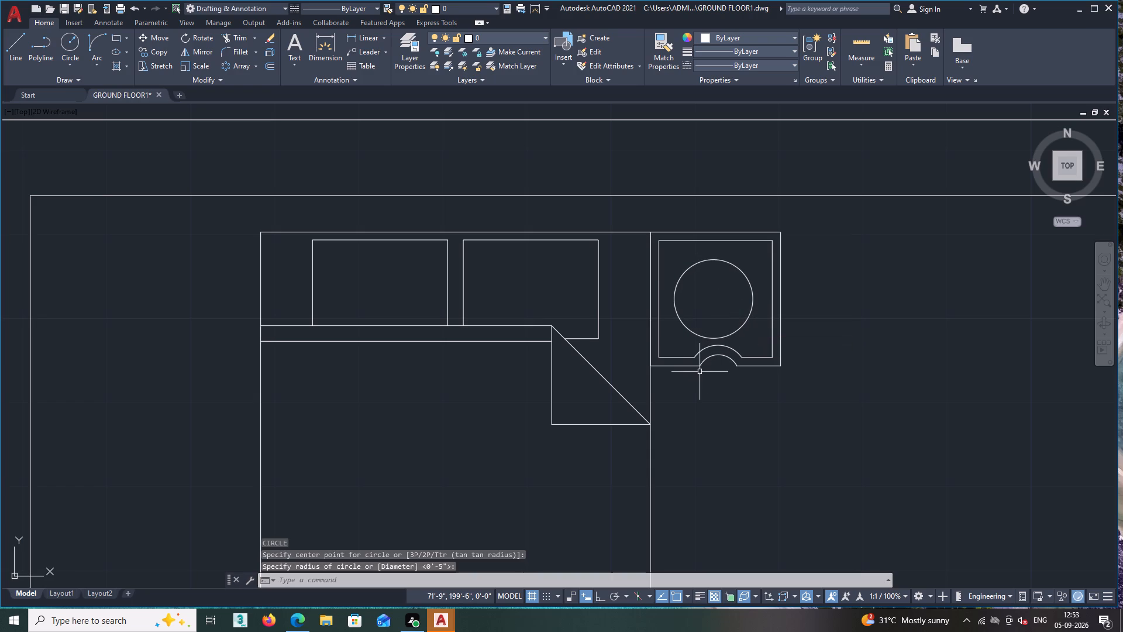
# Move the bedside table's circle by its top quadrant about 1" upward, away from the curved notch.
pyautogui.click(732, 265)
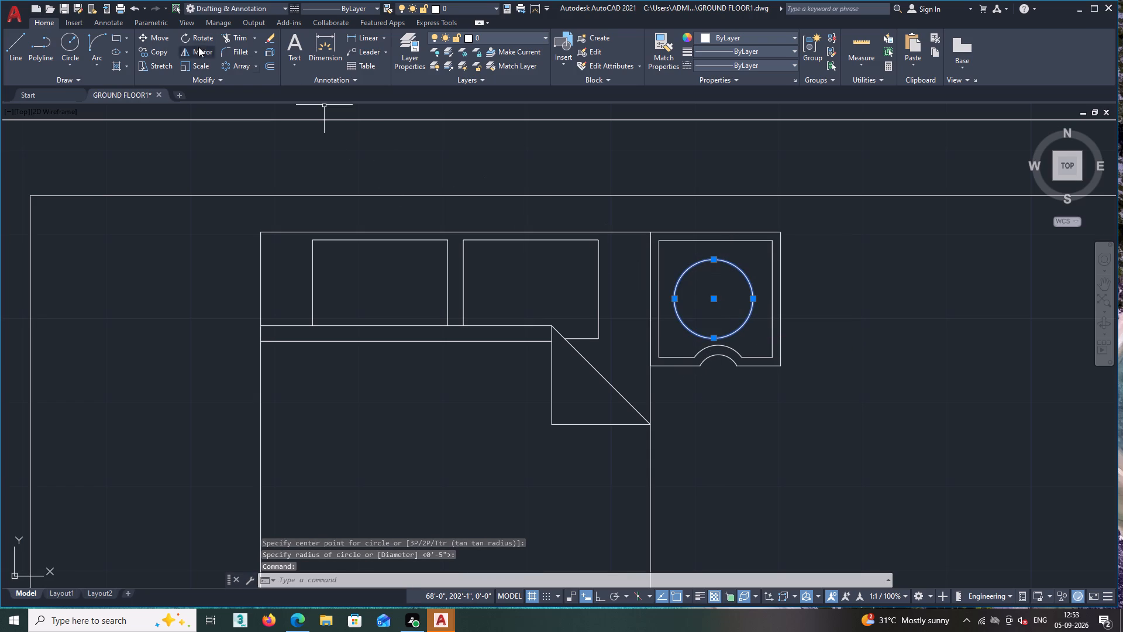
pyautogui.click(159, 38)
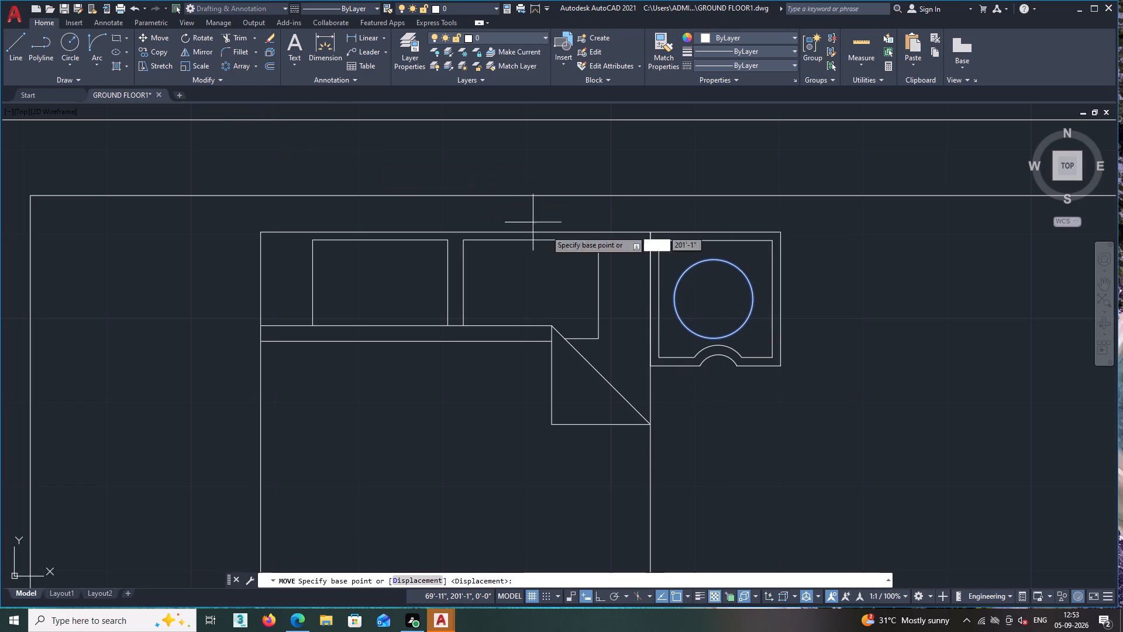
pyautogui.click(715, 261)
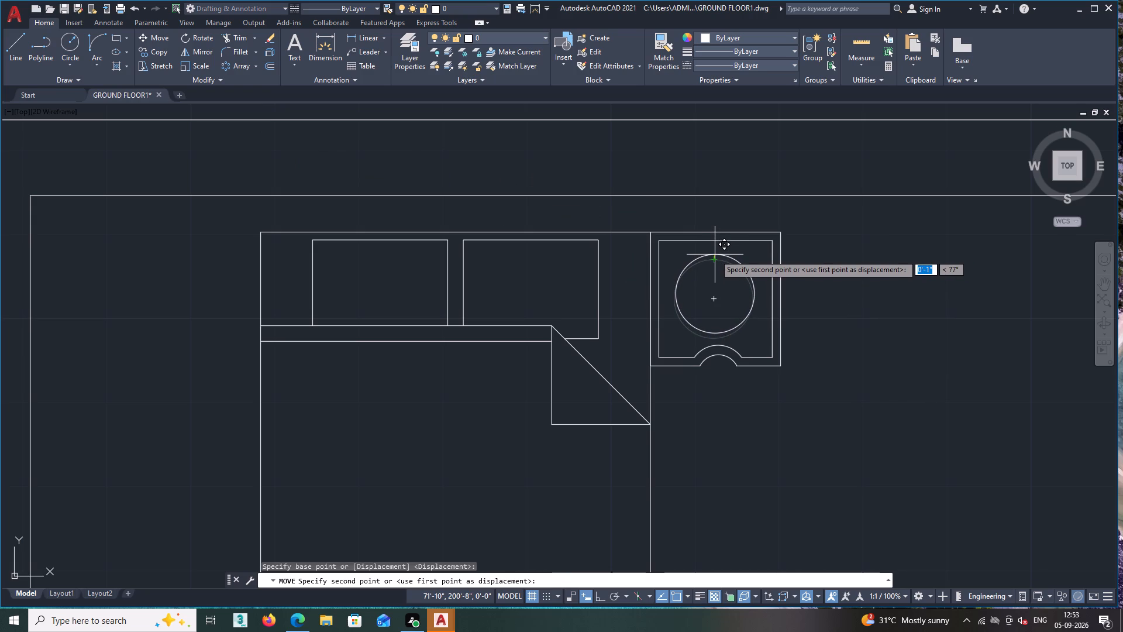
pyautogui.doubleClick(715, 255)
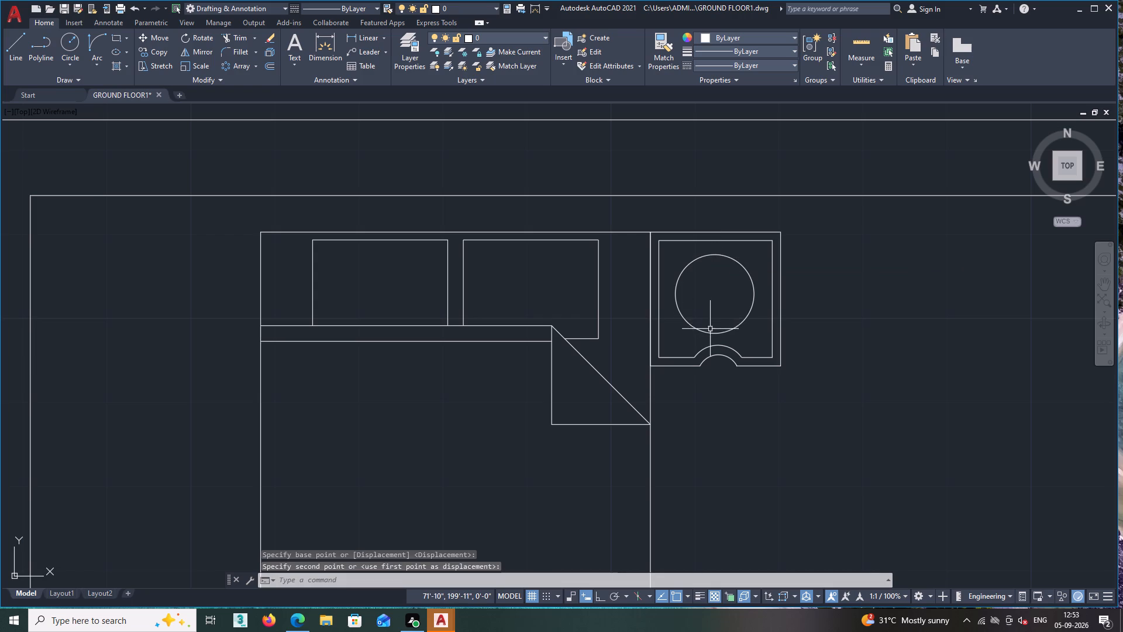
# Hatch the circle on the bedside table with the NET3 pattern.
pyautogui.scroll(-1, 710, 332)
pyautogui.scroll(1, 695, 322)
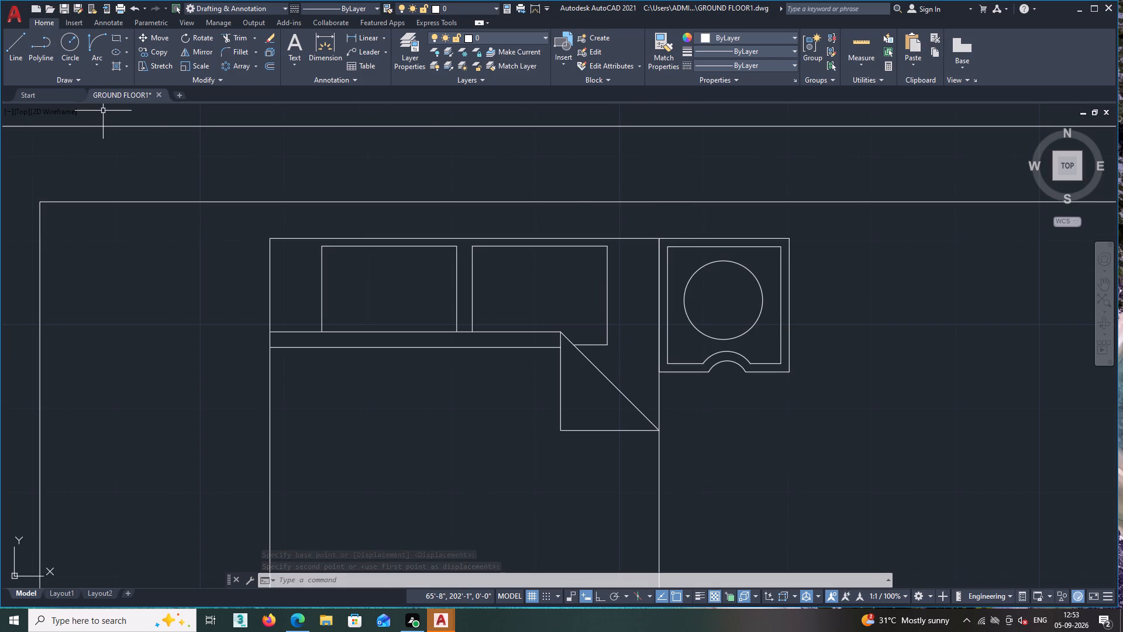
pyautogui.write('H')
pyautogui.press('space')
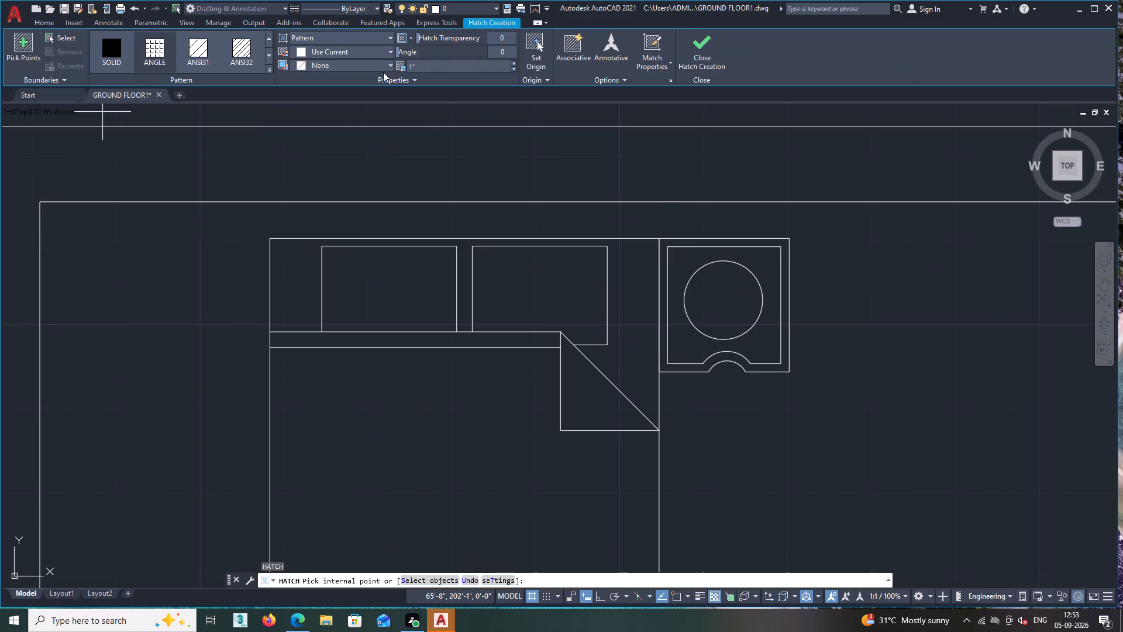
pyautogui.doubleClick(271, 66)
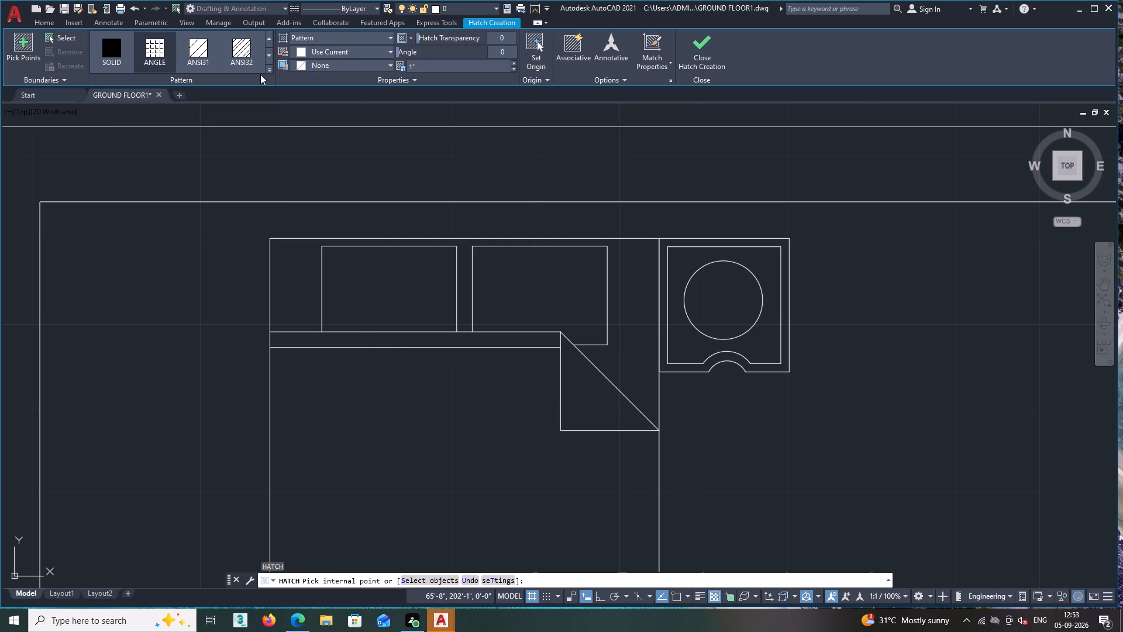
pyautogui.click(268, 70)
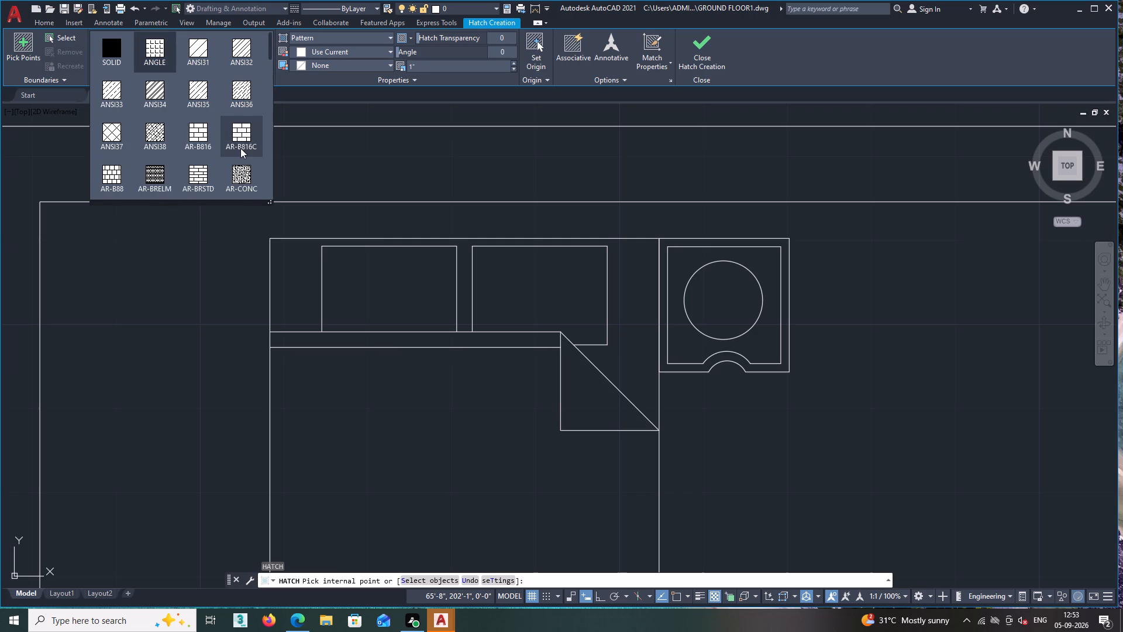
pyautogui.scroll(-3, 240, 148)
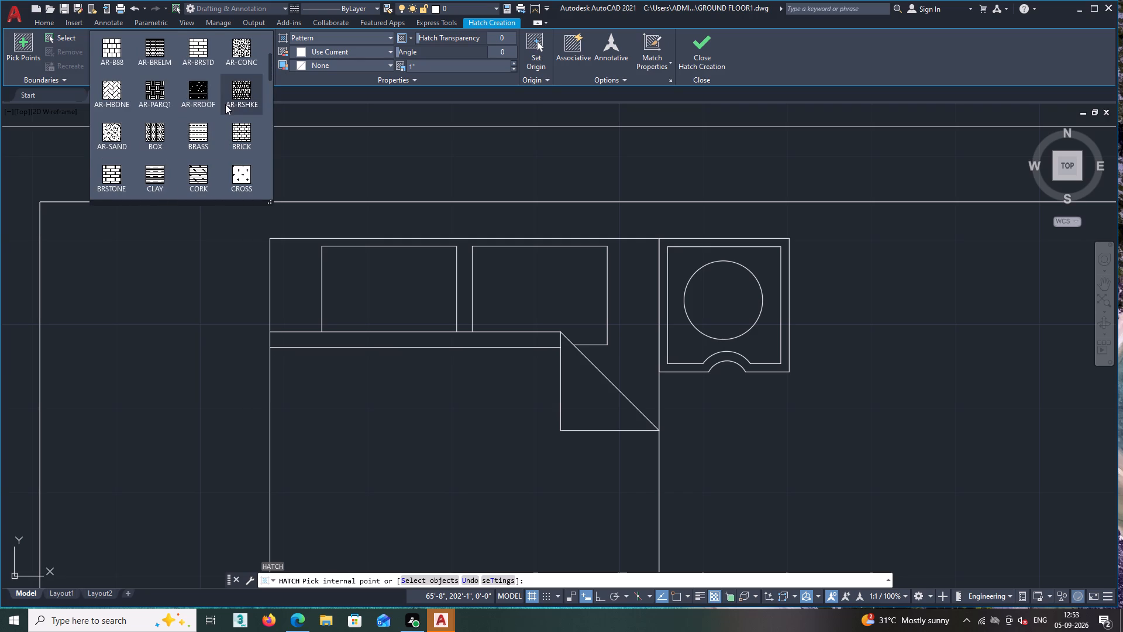
pyautogui.scroll(-1, 226, 183)
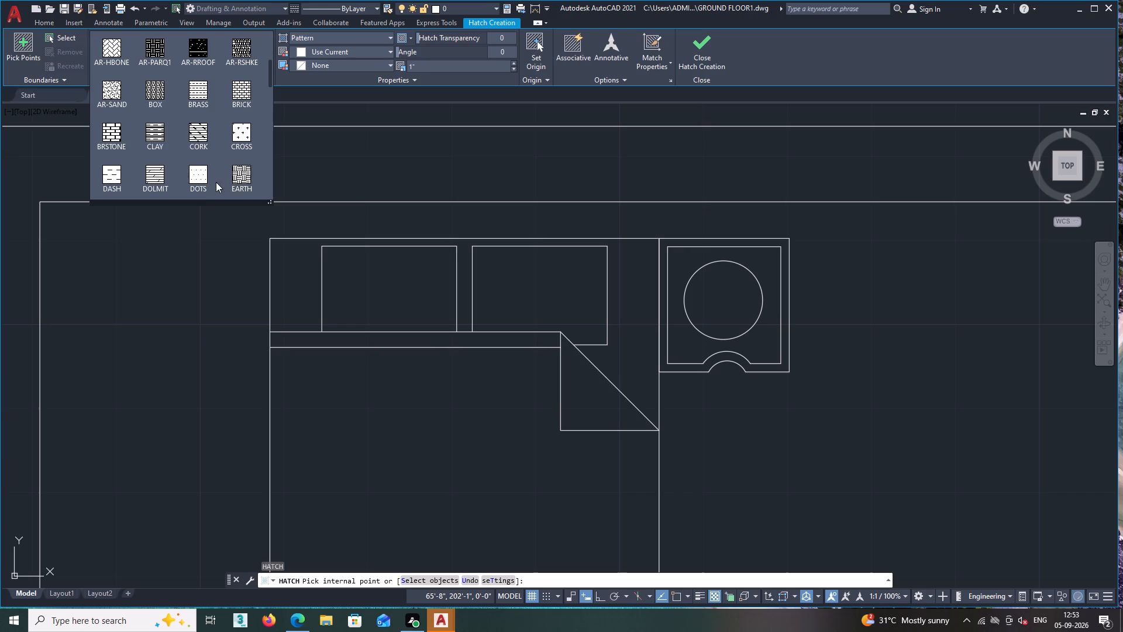
pyautogui.scroll(-1, 201, 164)
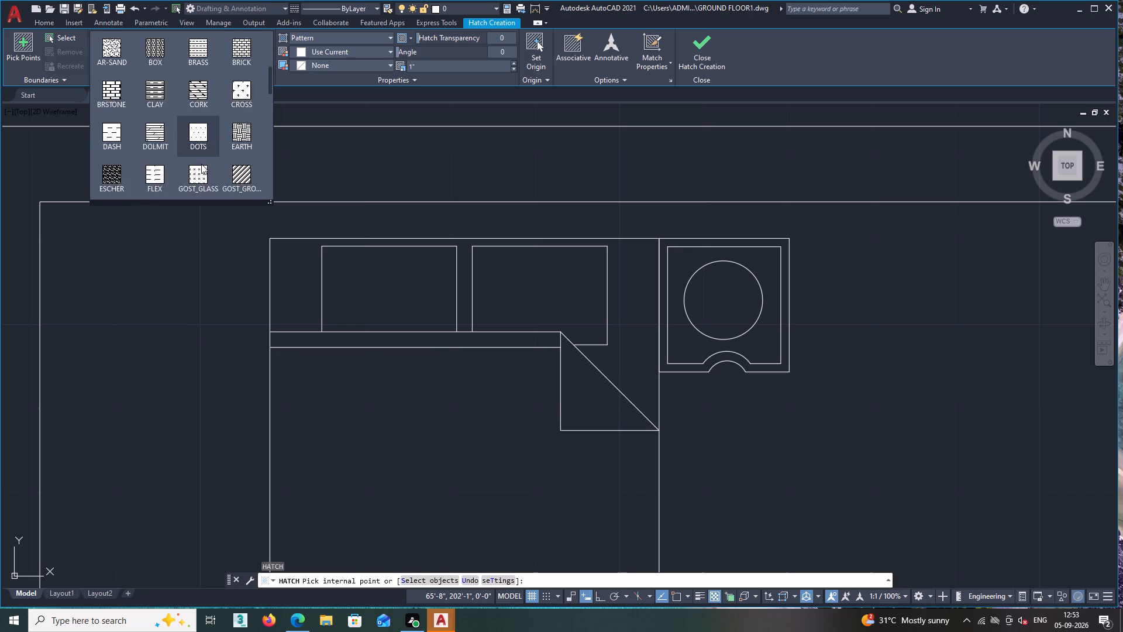
pyautogui.scroll(-1, 201, 164)
pyautogui.scroll(1, 192, 136)
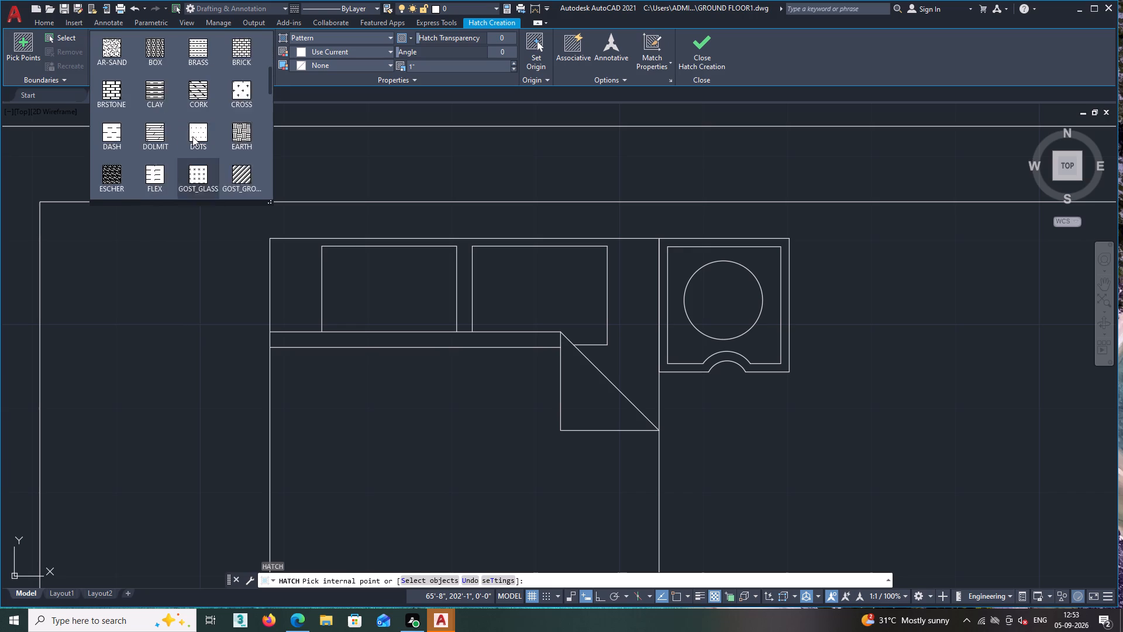
pyautogui.scroll(3, 192, 136)
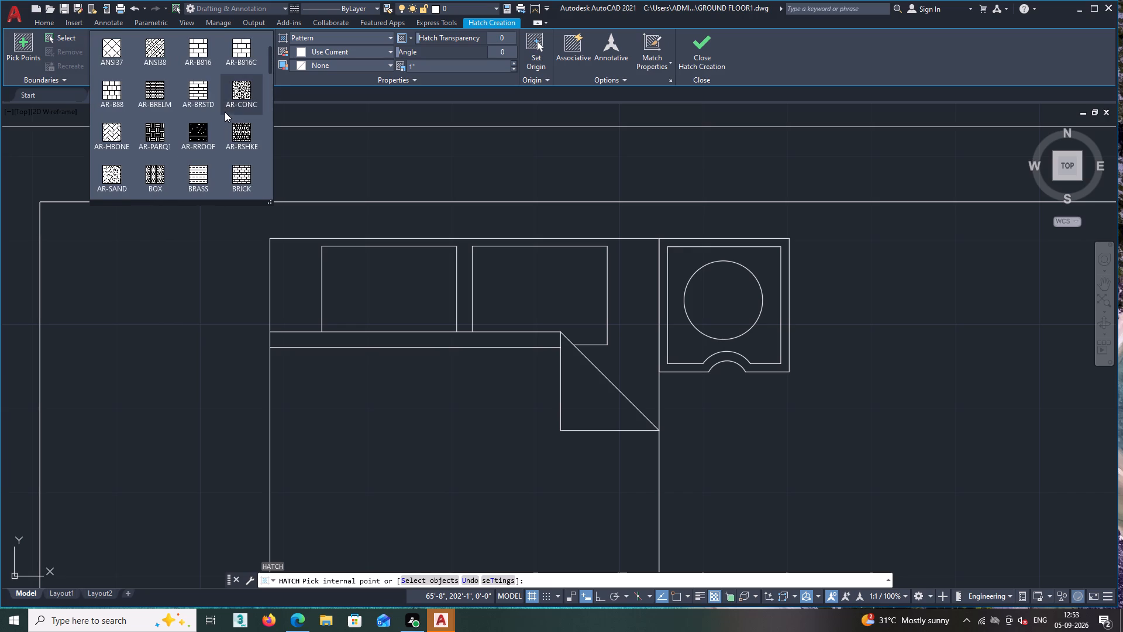
pyautogui.scroll(3, 233, 109)
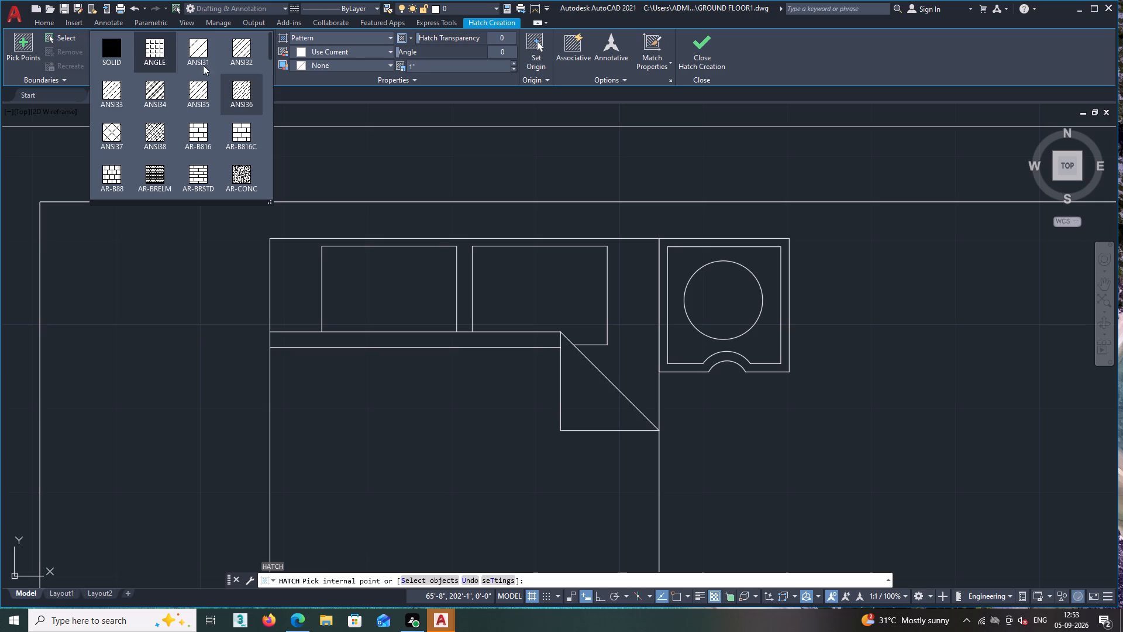
pyautogui.scroll(-2, 157, 145)
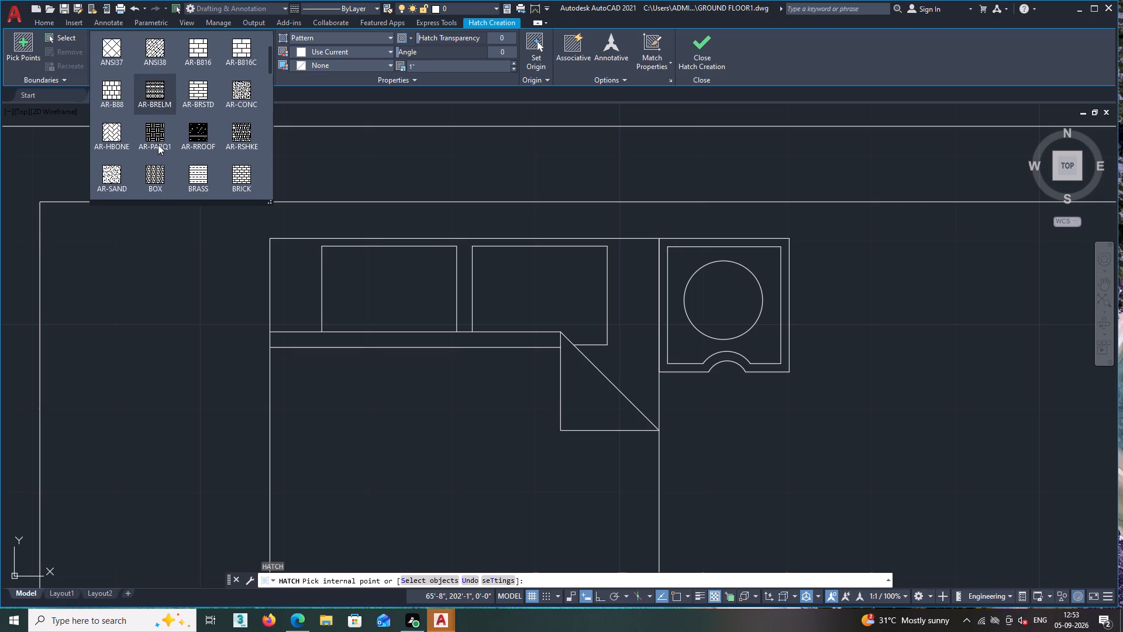
pyautogui.scroll(-5, 160, 144)
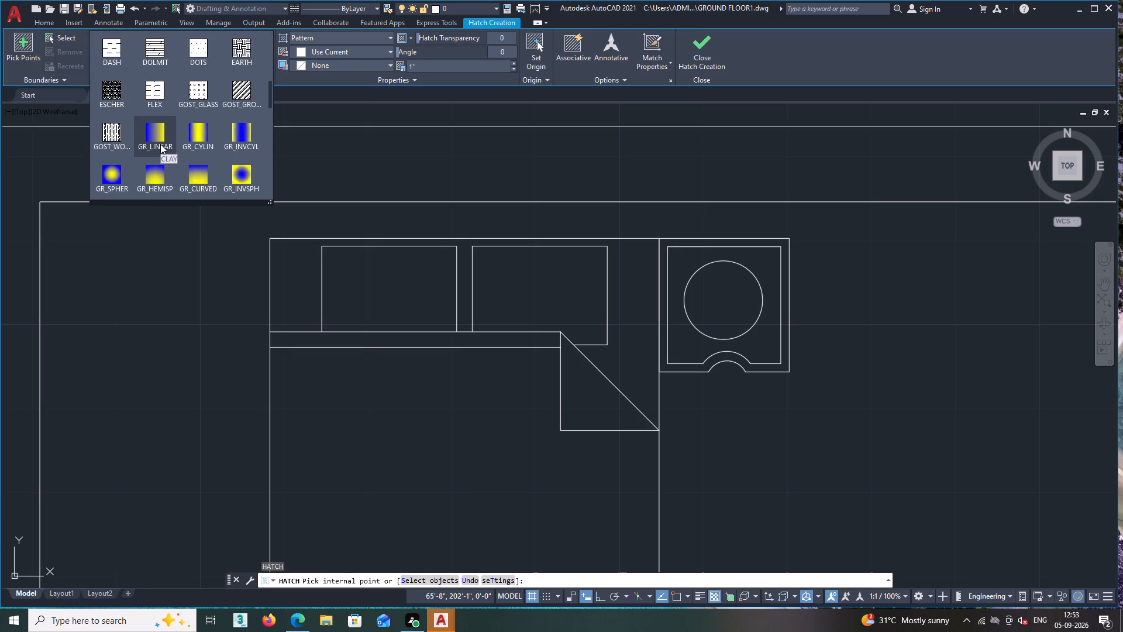
pyautogui.scroll(-3, 160, 144)
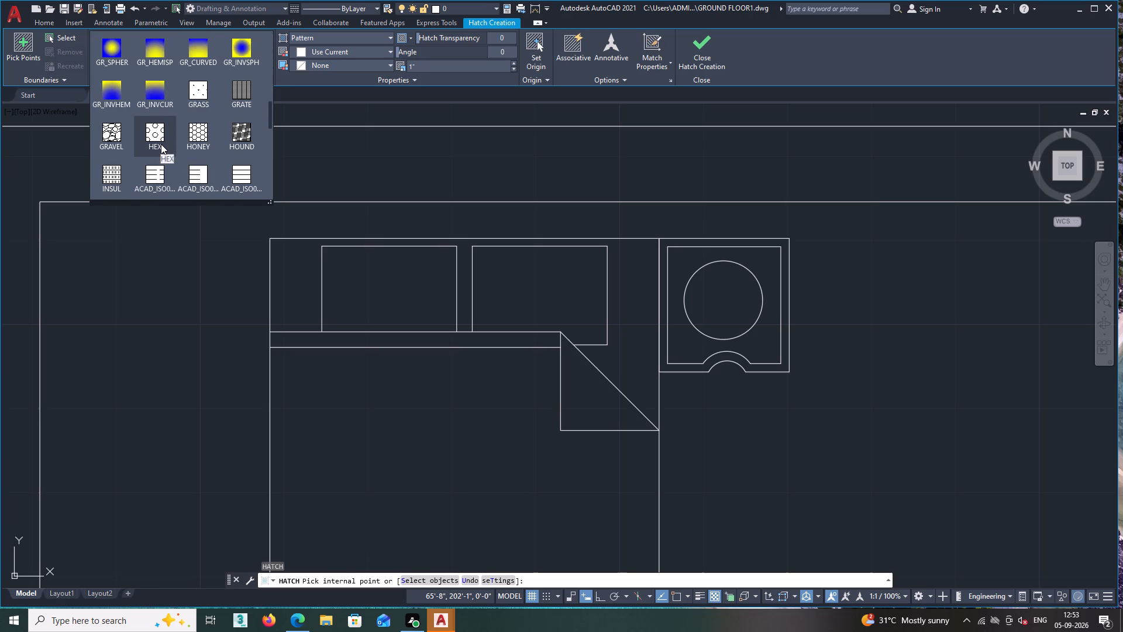
pyautogui.scroll(-2, 161, 144)
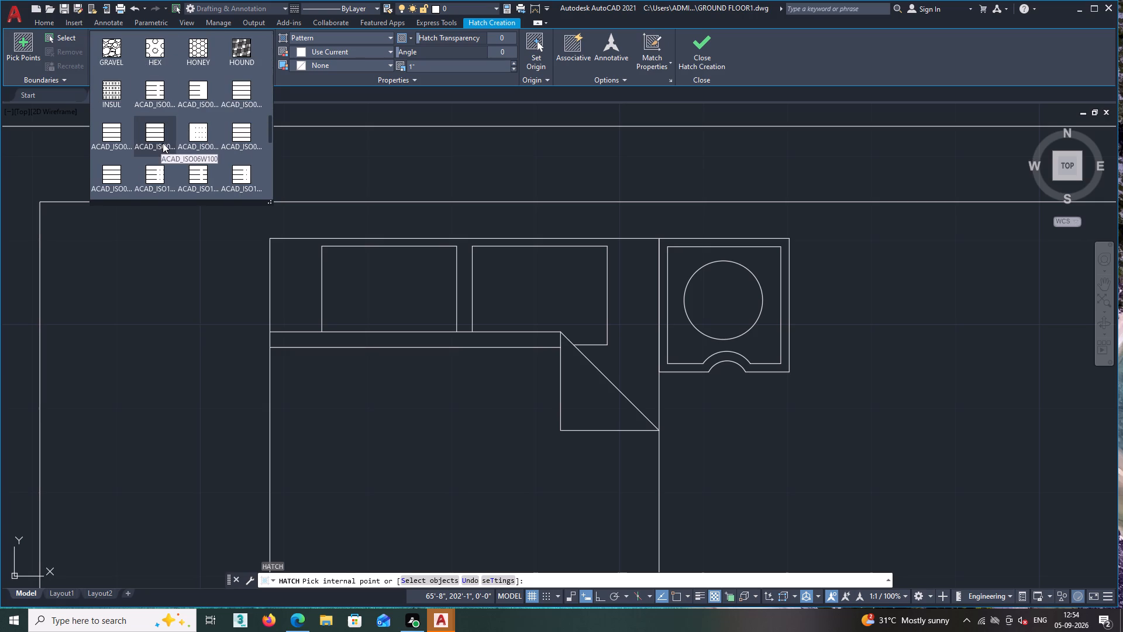
pyautogui.scroll(-8, 163, 143)
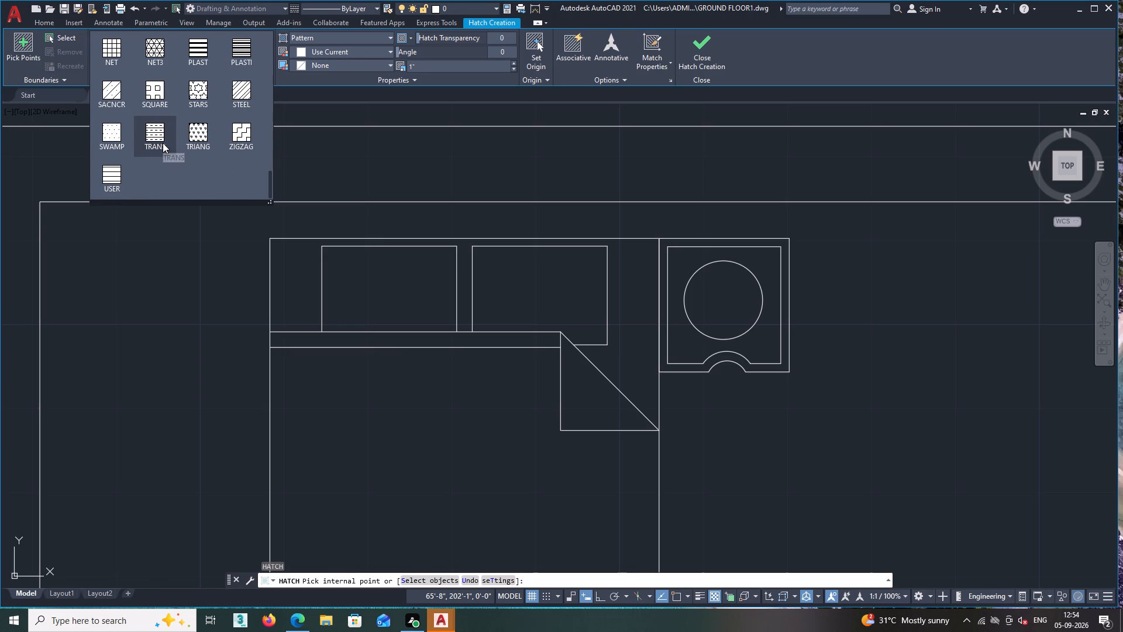
pyautogui.click(153, 51)
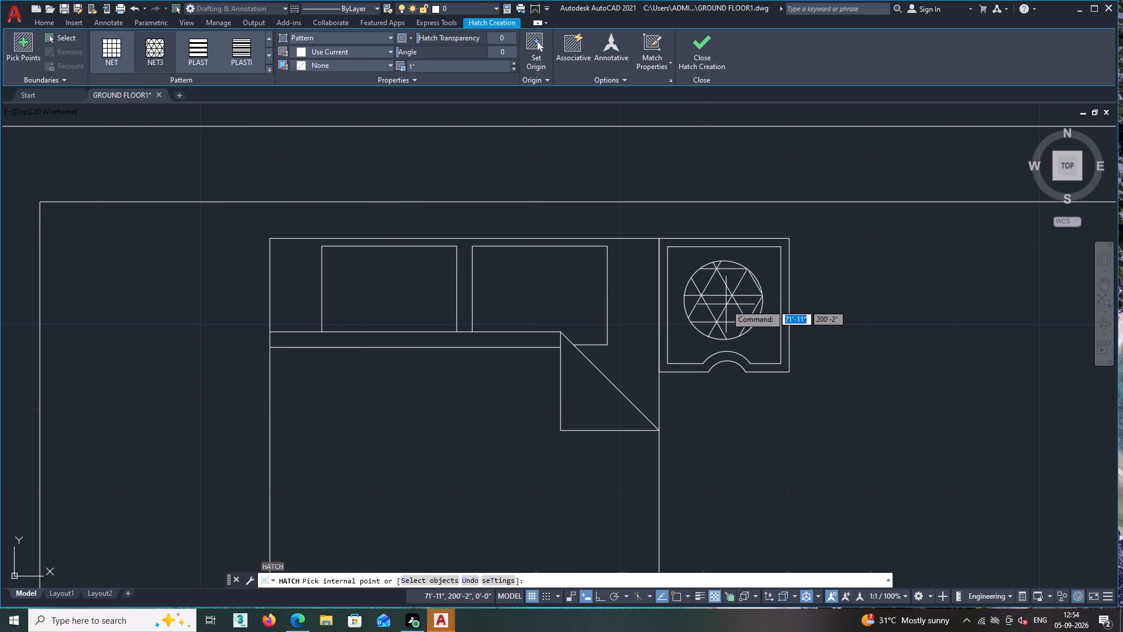
pyautogui.click(726, 304)
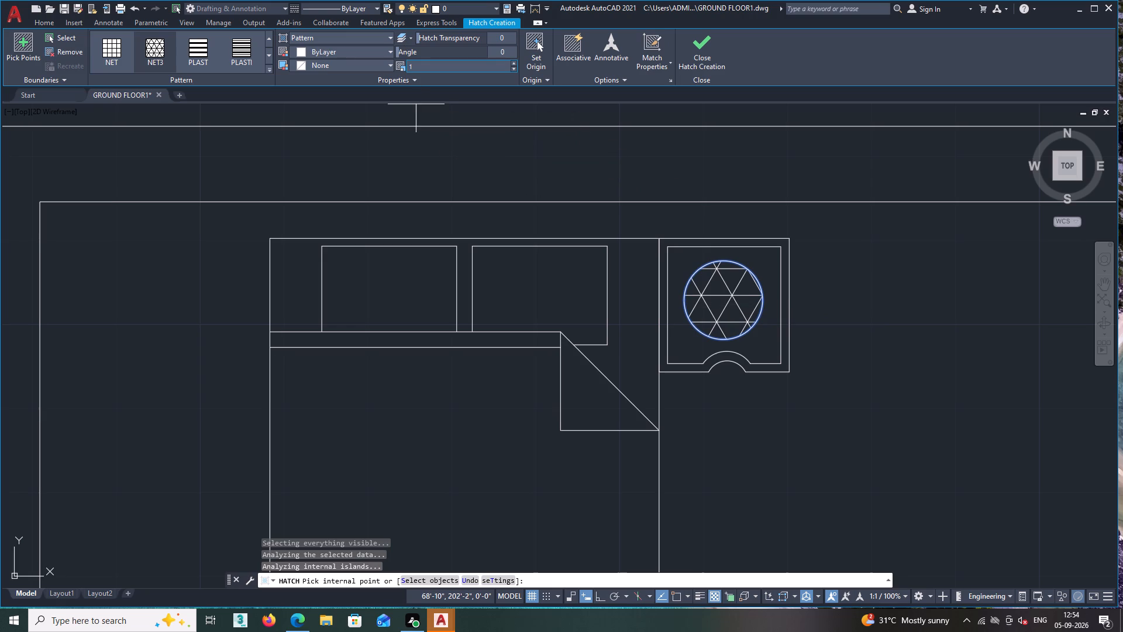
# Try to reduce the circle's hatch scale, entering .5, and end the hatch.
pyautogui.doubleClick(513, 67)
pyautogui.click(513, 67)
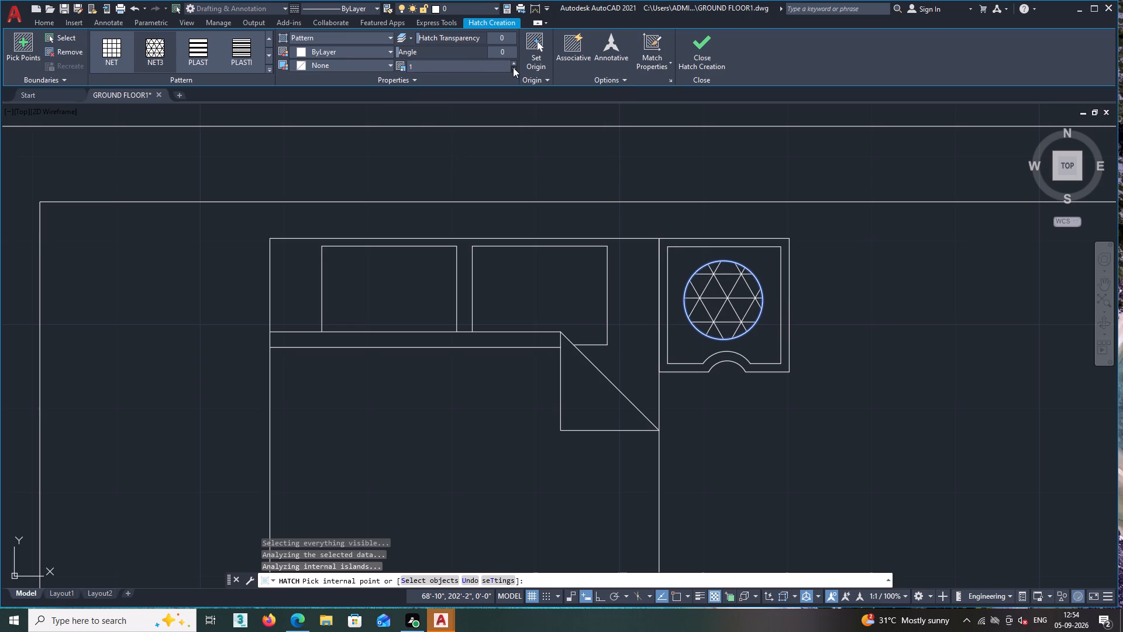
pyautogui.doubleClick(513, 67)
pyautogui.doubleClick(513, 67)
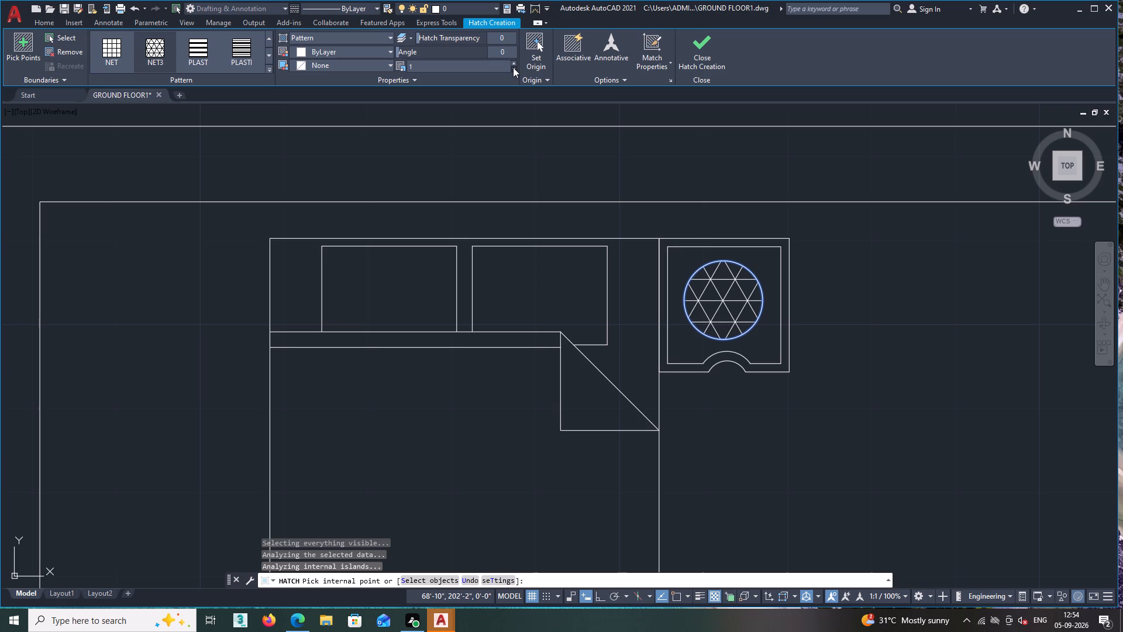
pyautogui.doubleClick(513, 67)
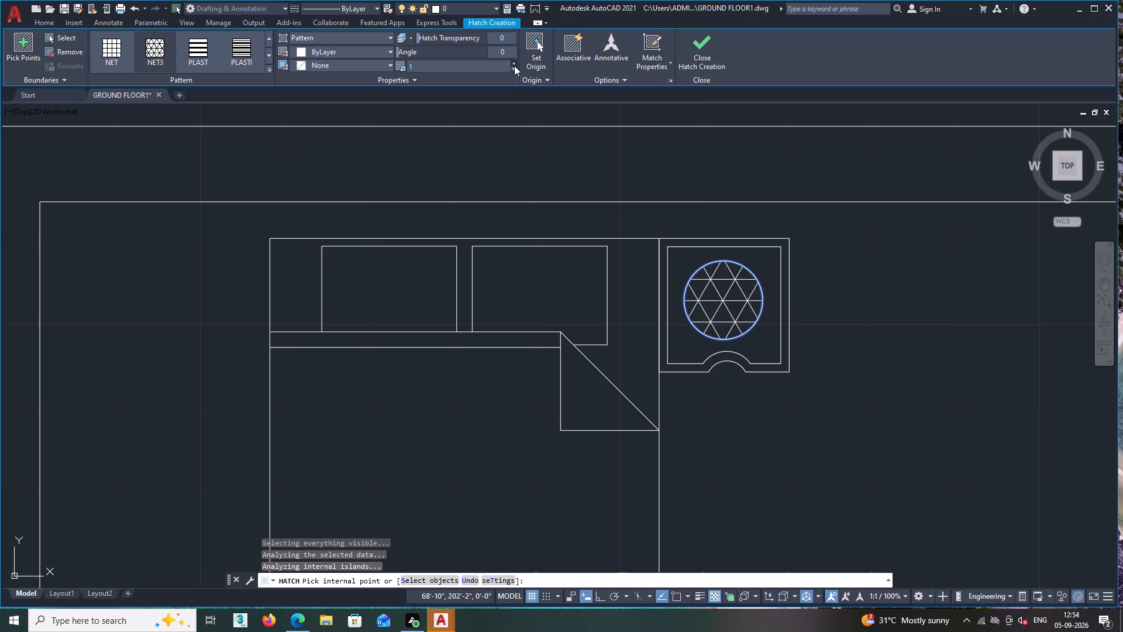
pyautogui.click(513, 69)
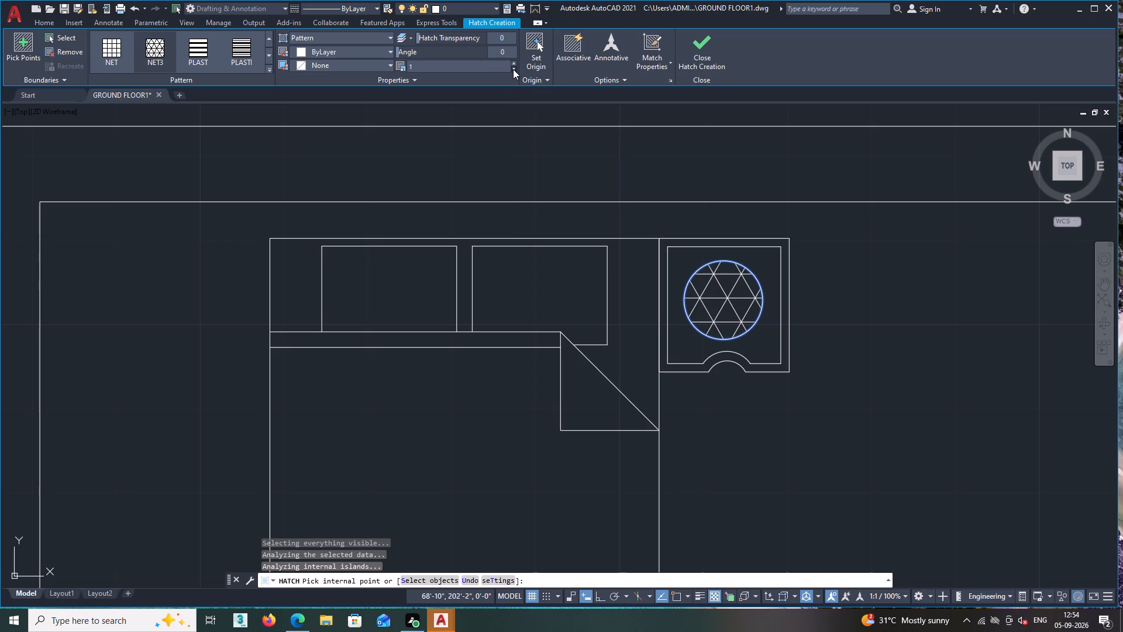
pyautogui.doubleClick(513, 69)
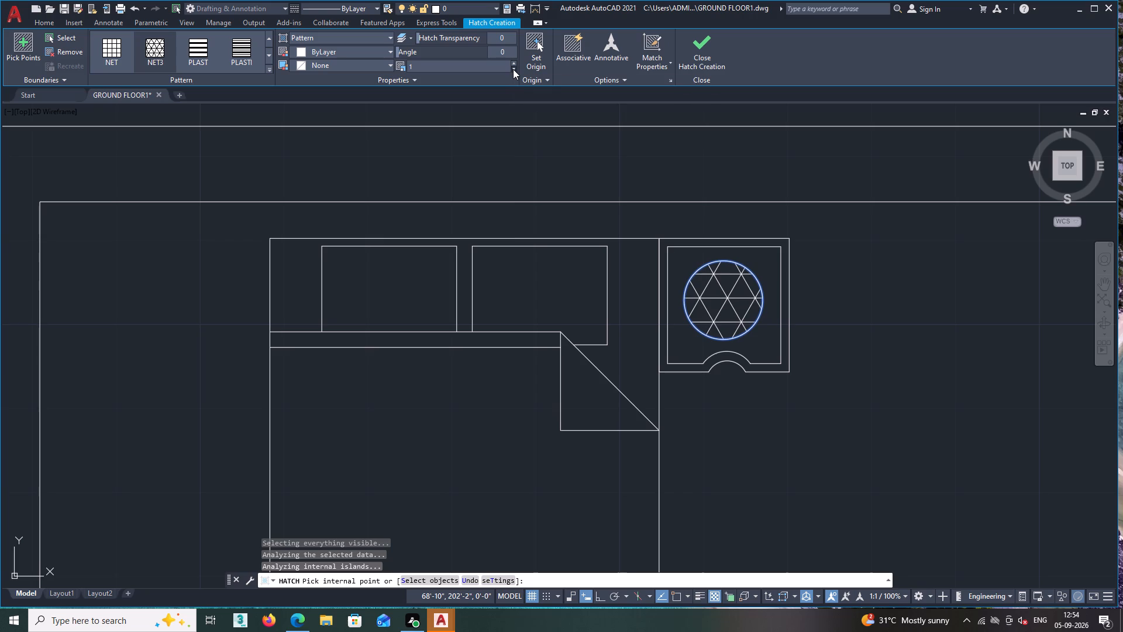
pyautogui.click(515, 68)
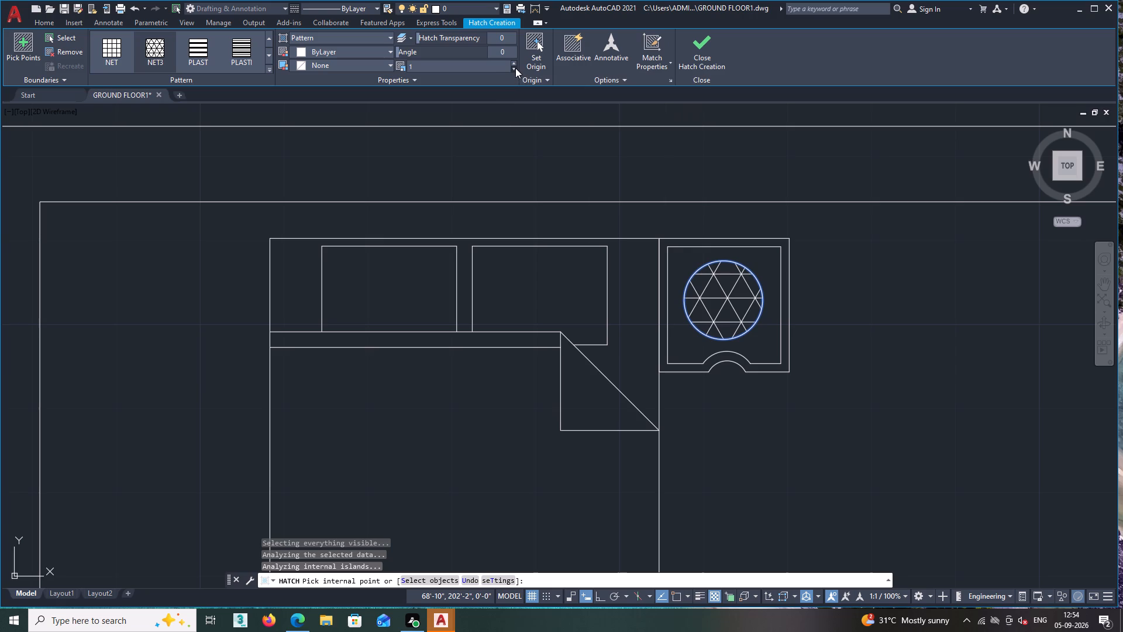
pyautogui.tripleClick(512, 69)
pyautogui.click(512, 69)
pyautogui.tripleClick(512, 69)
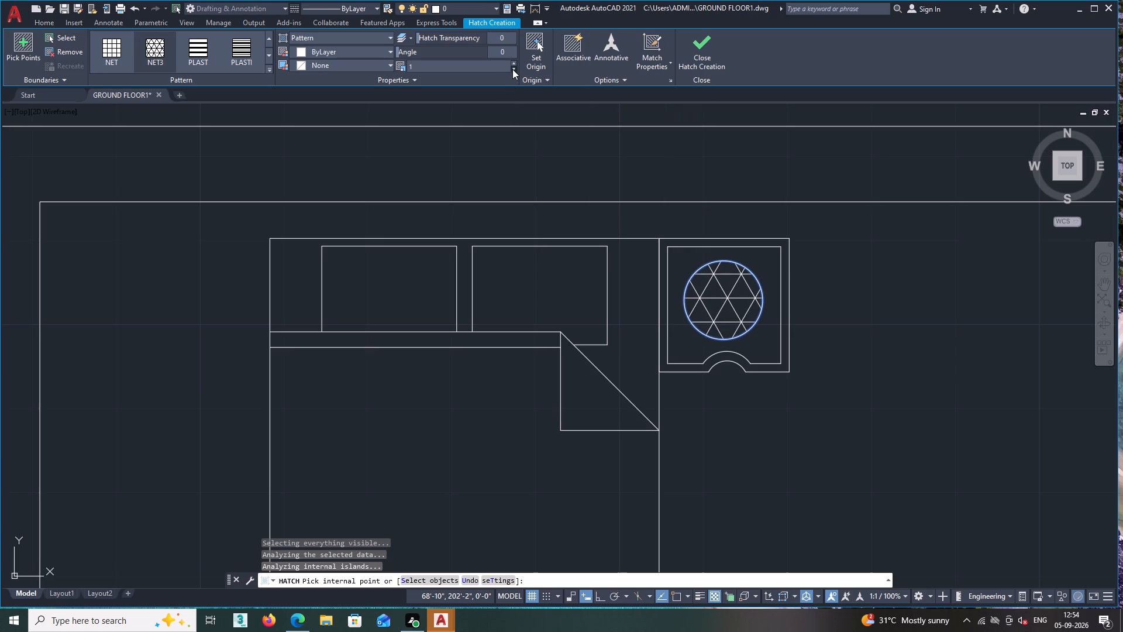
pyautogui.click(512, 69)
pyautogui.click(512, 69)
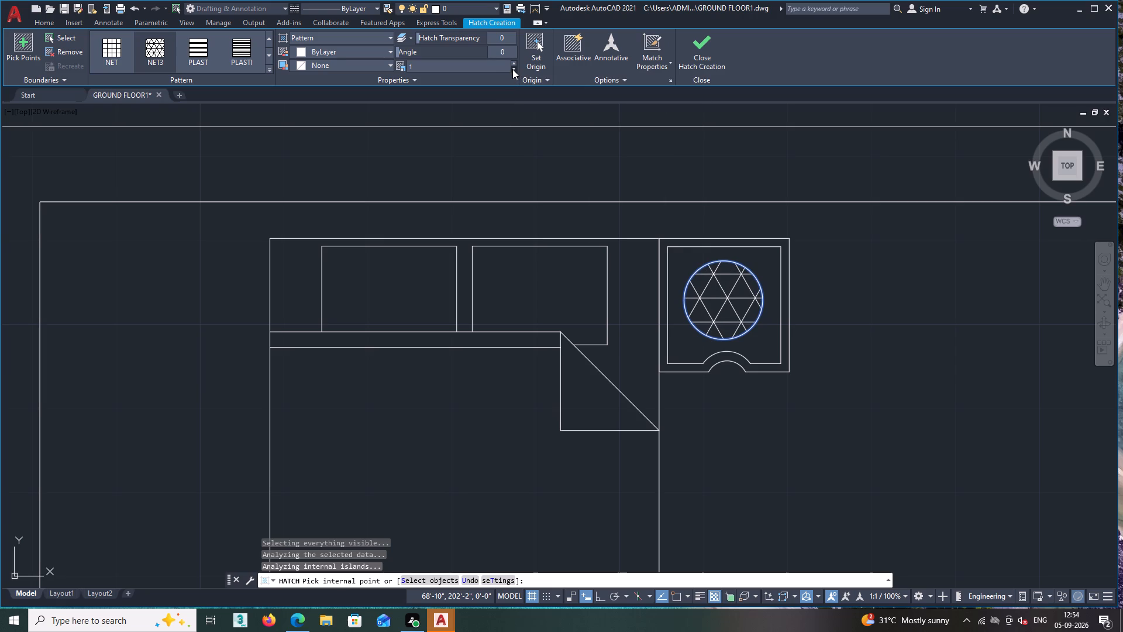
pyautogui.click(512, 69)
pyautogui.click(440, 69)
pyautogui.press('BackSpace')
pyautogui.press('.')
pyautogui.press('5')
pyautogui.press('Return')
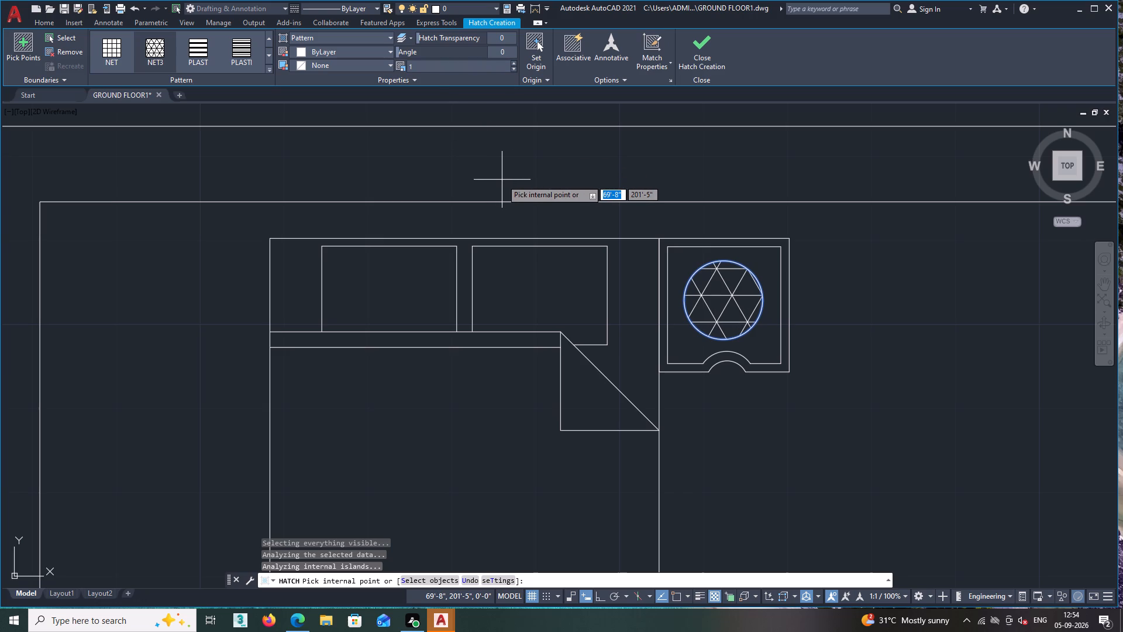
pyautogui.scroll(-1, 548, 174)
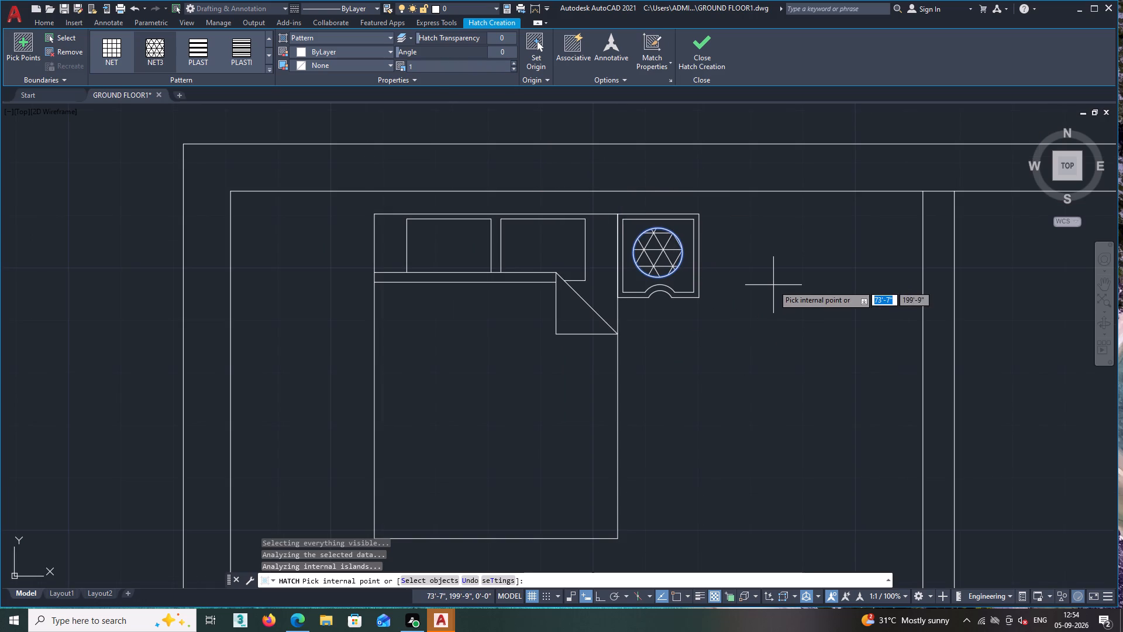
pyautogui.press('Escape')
# Join the bedside table's inner and outer outlines with their notch arcs, including the hatched circle in the Join selection.
pyautogui.scroll(-2, 773, 285)
pyautogui.scroll(1, 726, 296)
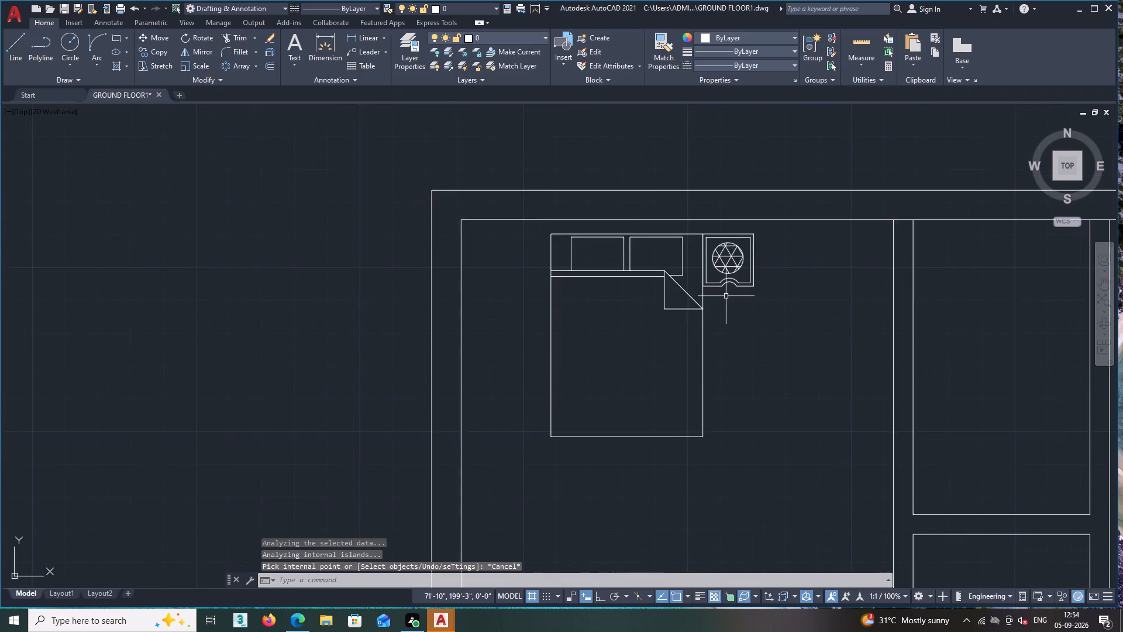
pyautogui.scroll(1, 726, 296)
pyautogui.scroll(1, 725, 229)
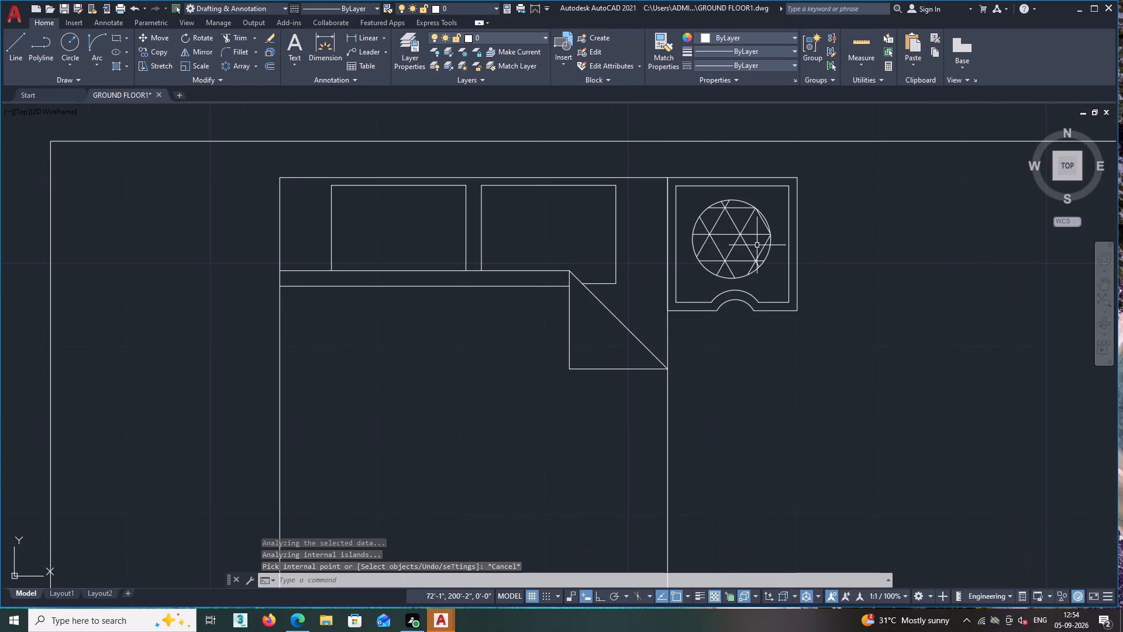
pyautogui.click(738, 290)
pyautogui.click(738, 301)
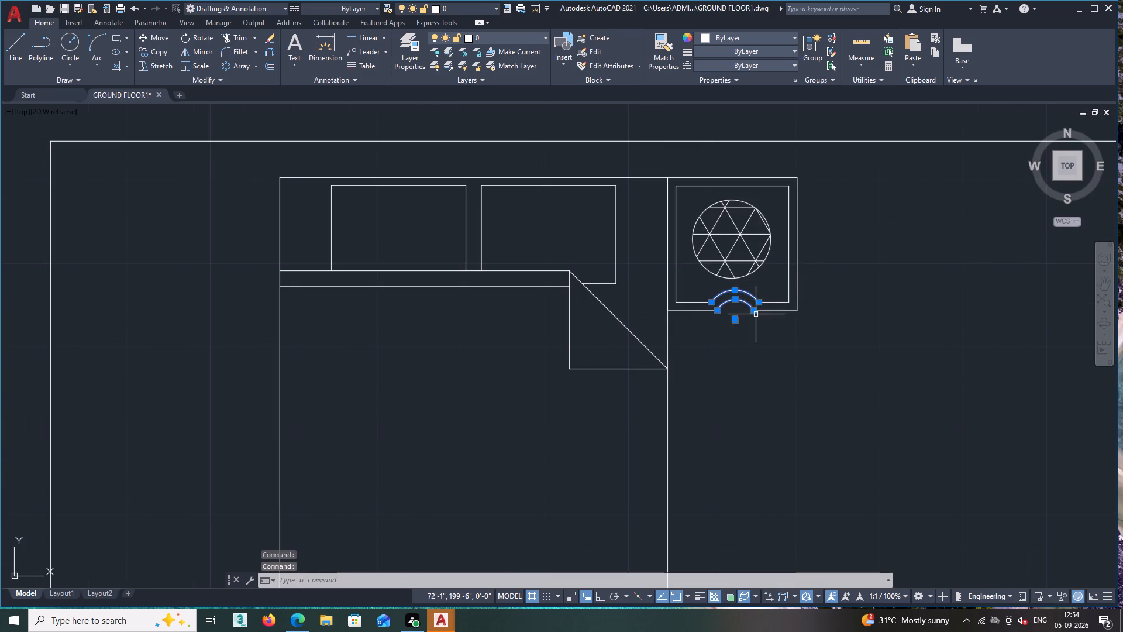
pyautogui.click(766, 312)
pyautogui.click(776, 303)
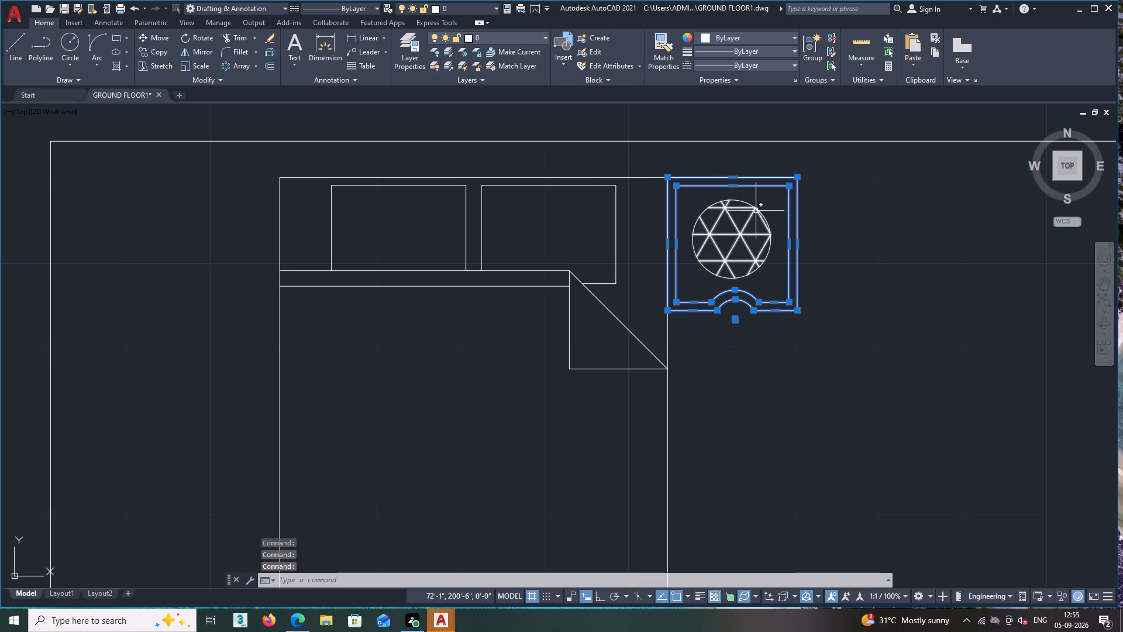
pyautogui.click(739, 214)
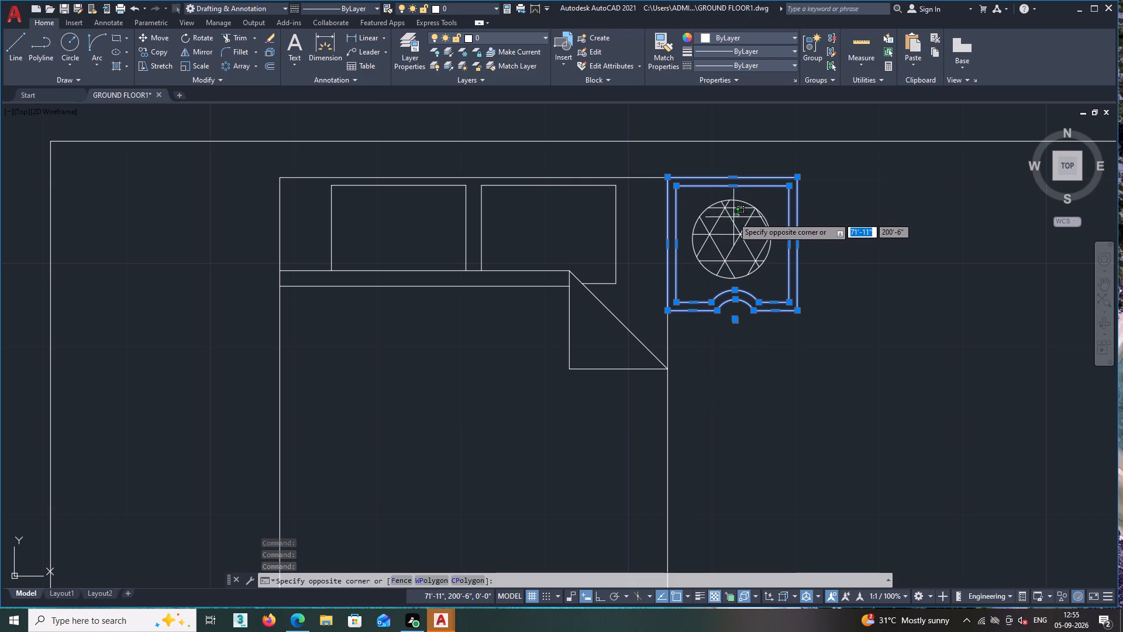
pyautogui.click(698, 256)
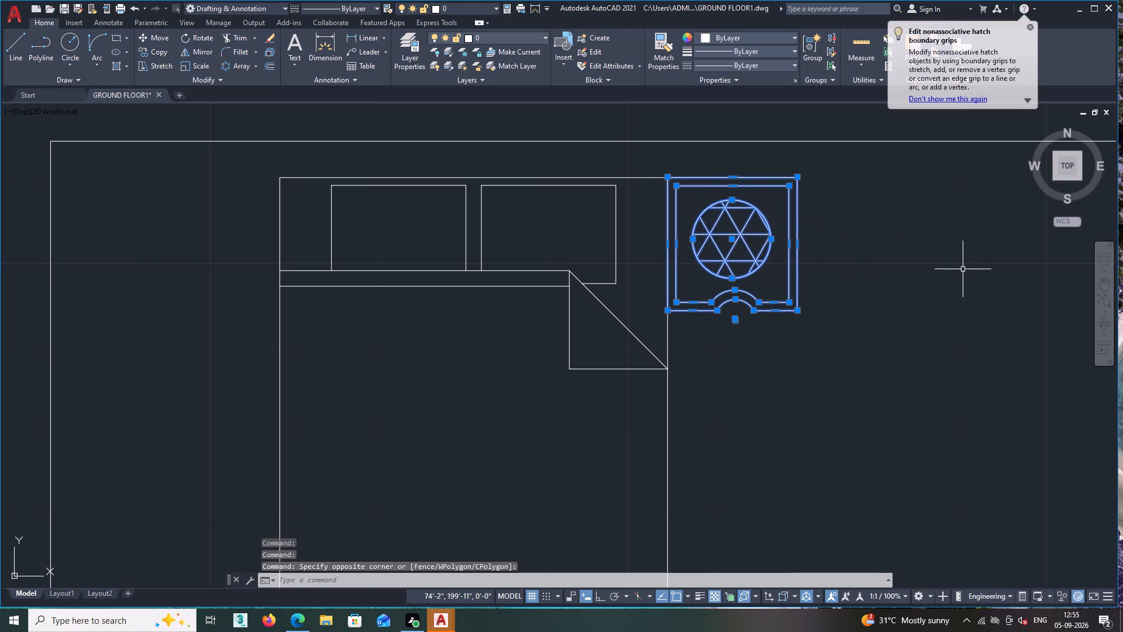
pyautogui.press('j')
pyautogui.press('Return')
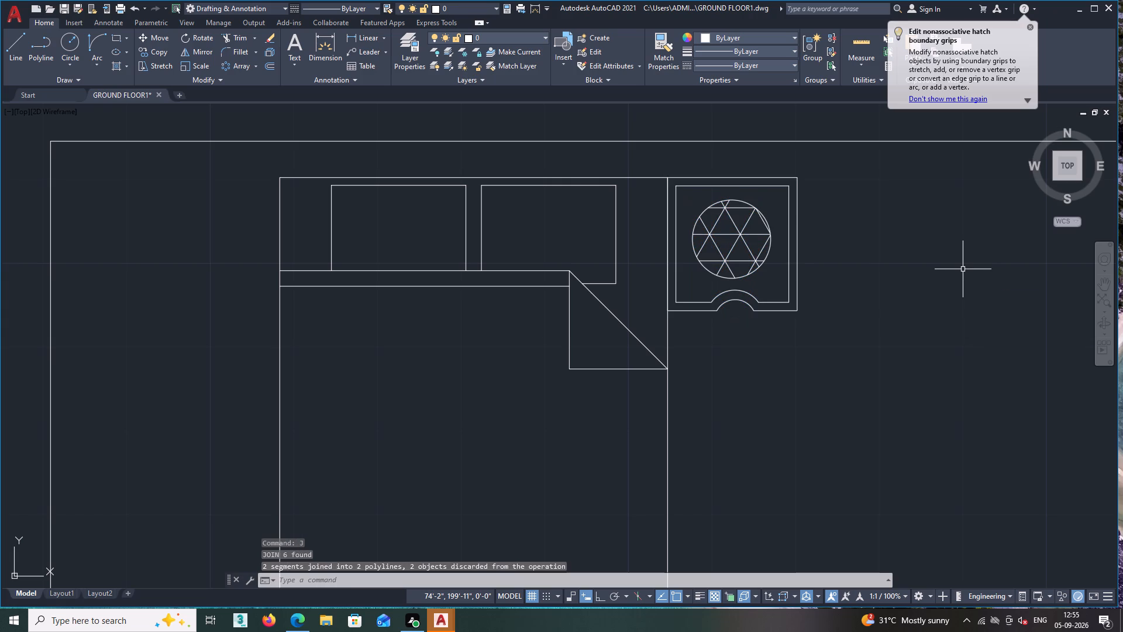
# Copy the whole bedside table horizontally about 5'-2" to the bed's other side, its lower-right corner on the bed's left edge.
pyautogui.scroll(-1, 788, 320)
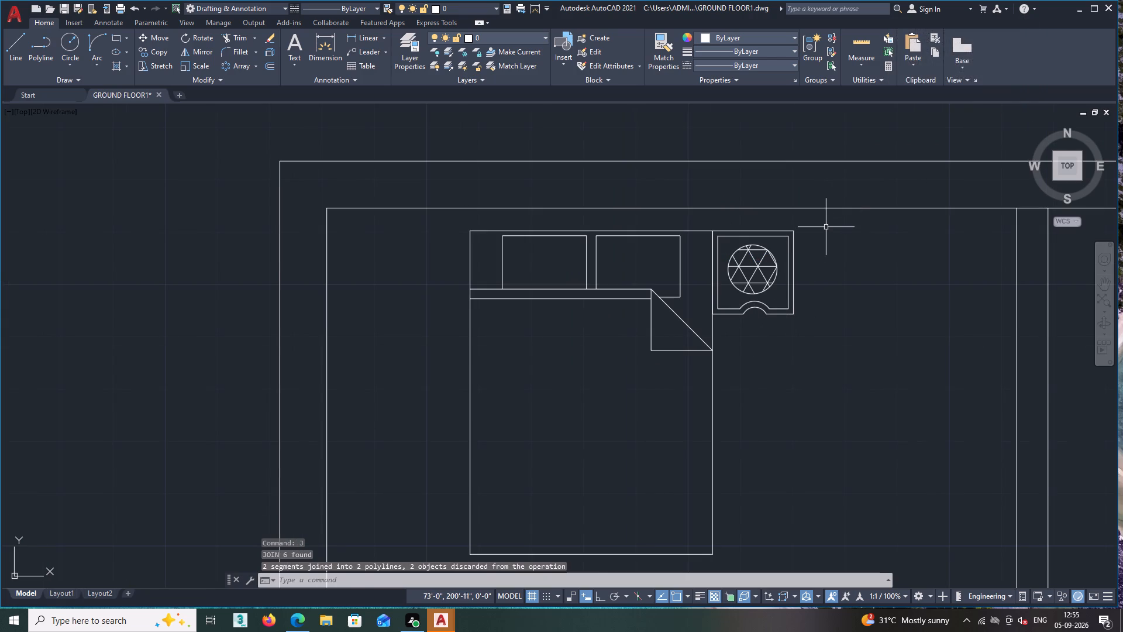
pyautogui.click(825, 235)
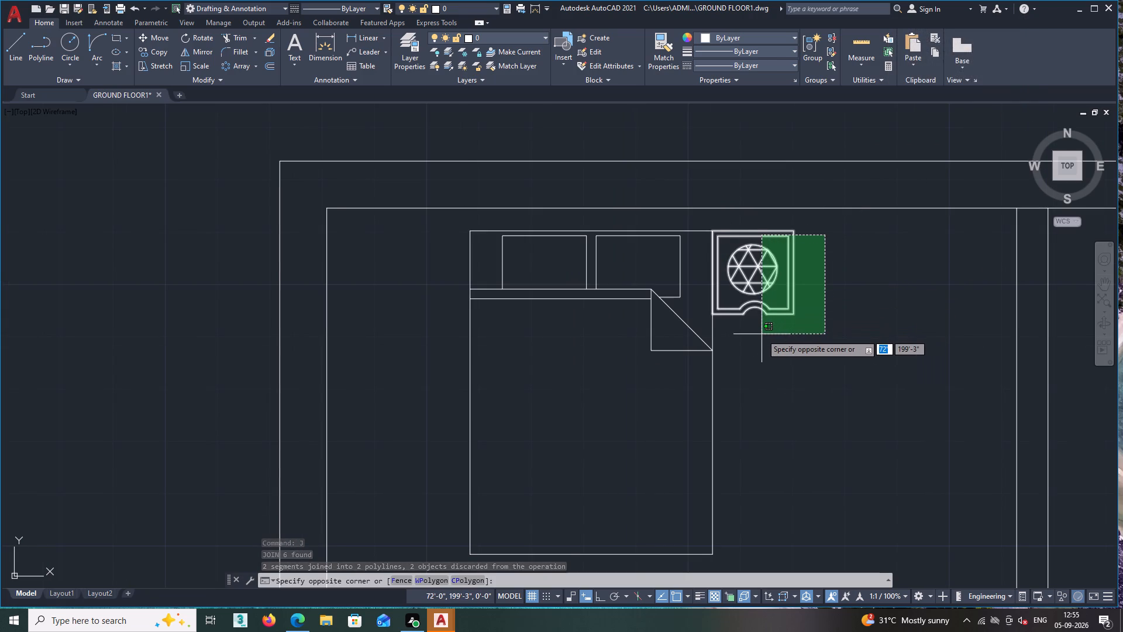
pyautogui.click(762, 334)
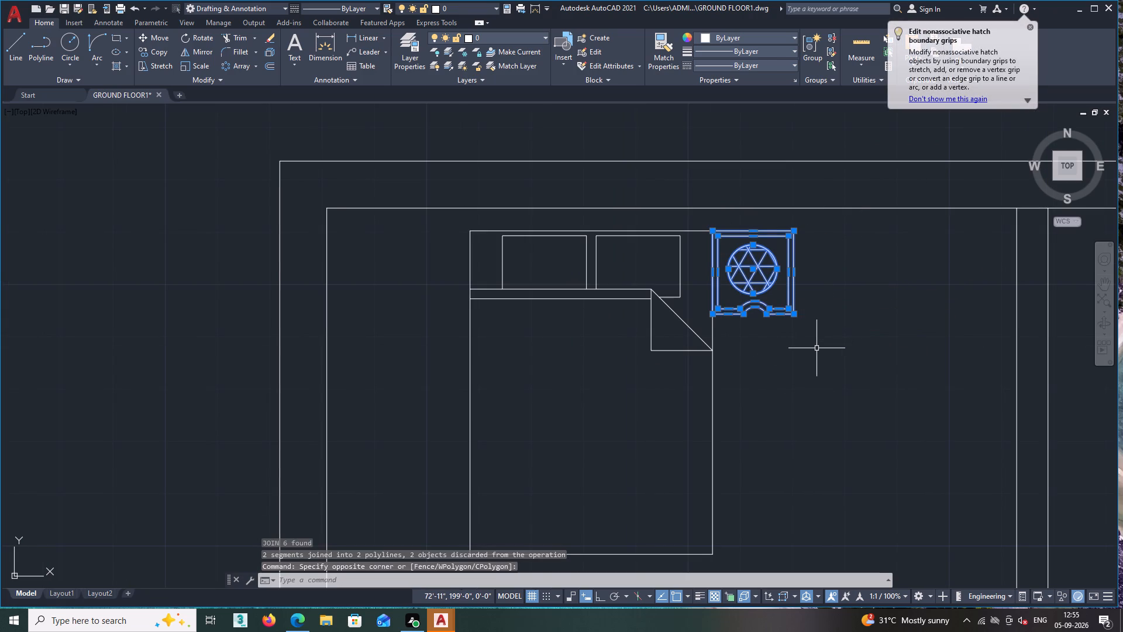
pyautogui.scroll(1, 795, 342)
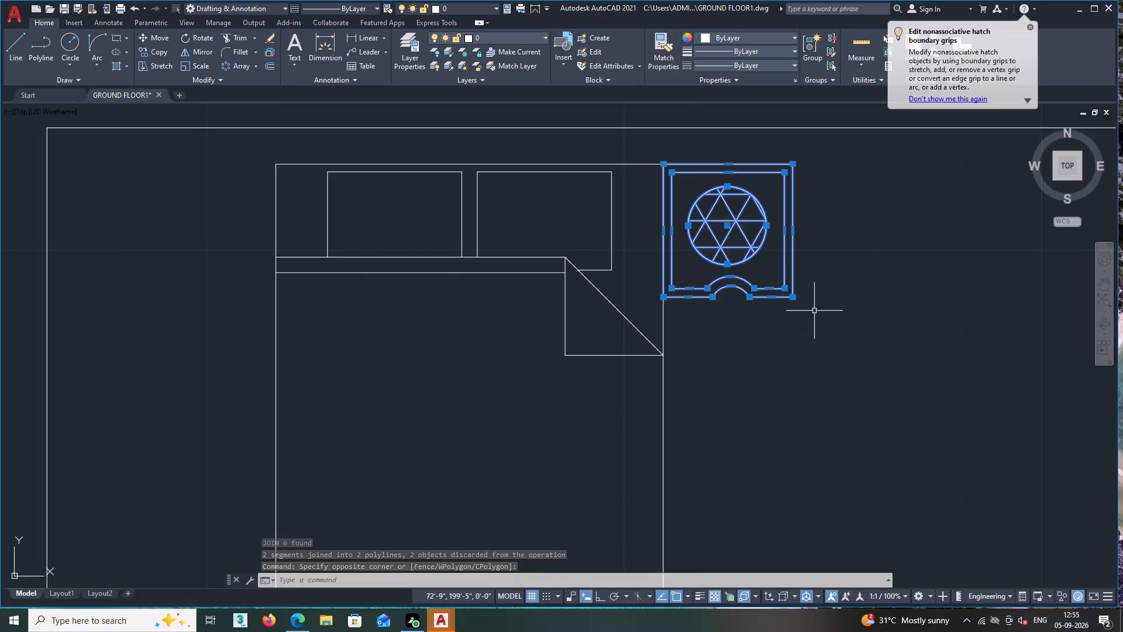
pyautogui.click(161, 51)
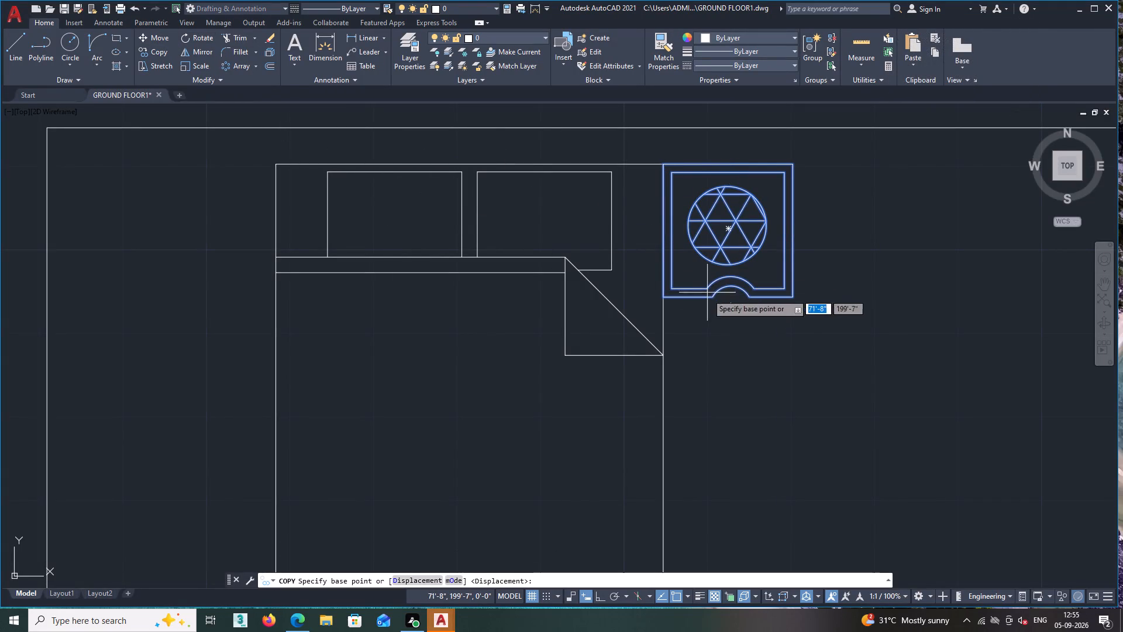
pyautogui.click(794, 299)
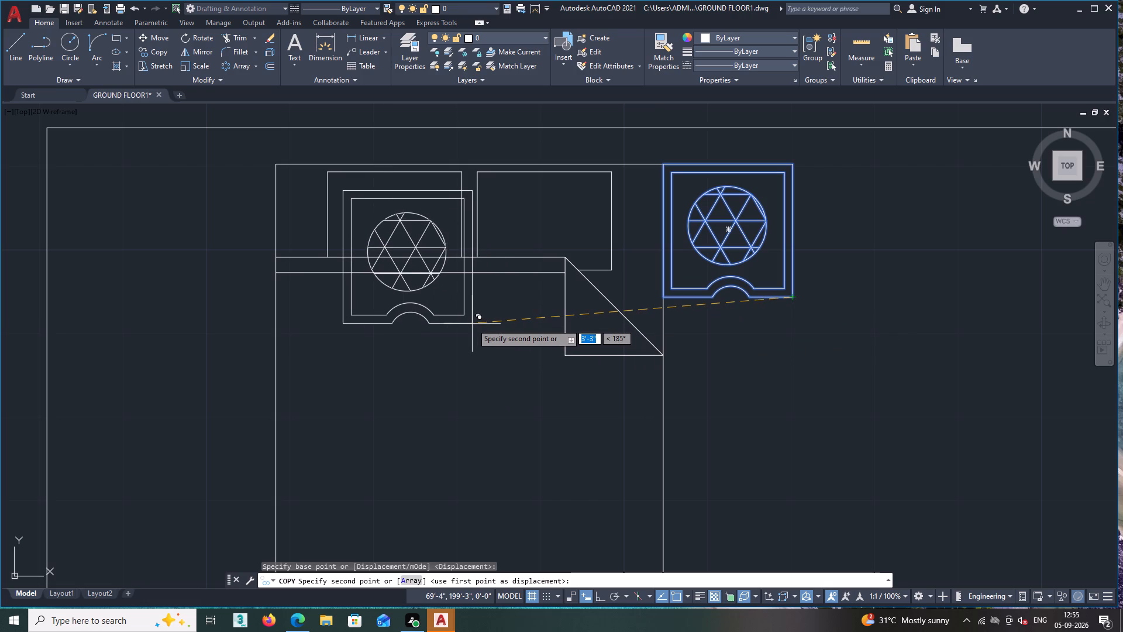
pyautogui.press('F8')
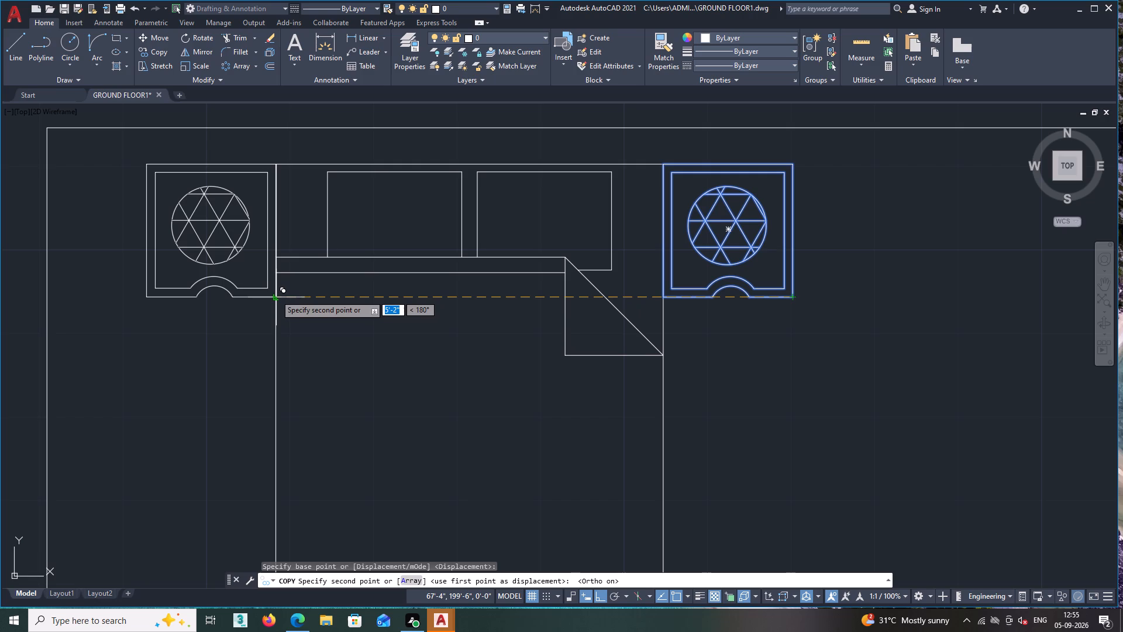
pyautogui.scroll(5, 273, 295)
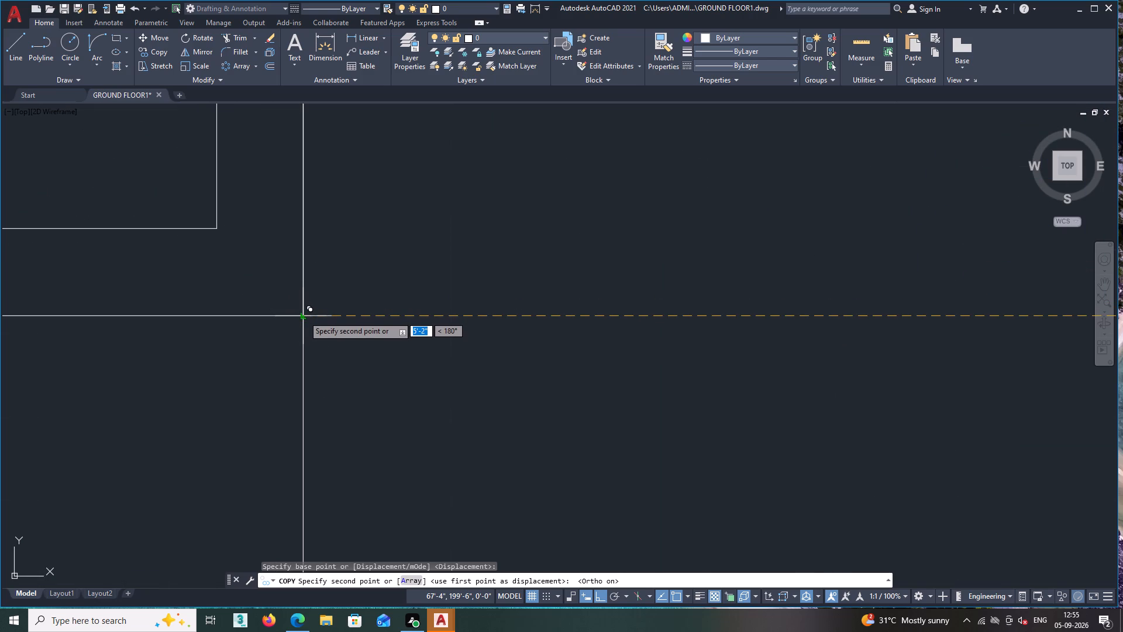
pyautogui.doubleClick(302, 315)
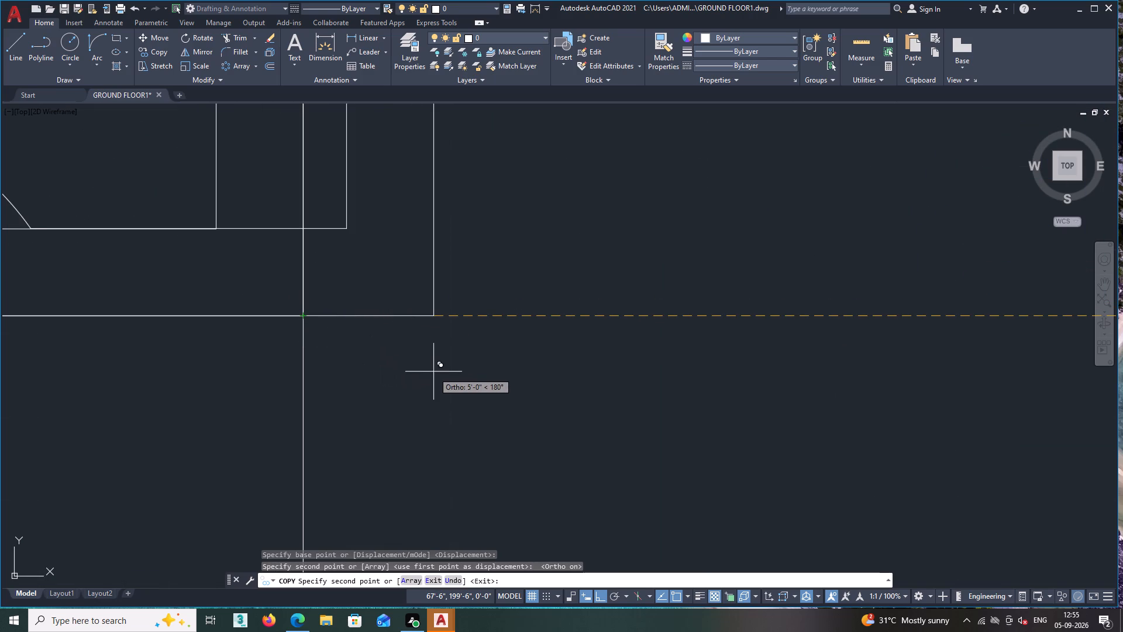
pyautogui.press('Escape')
pyautogui.scroll(-5, 418, 367)
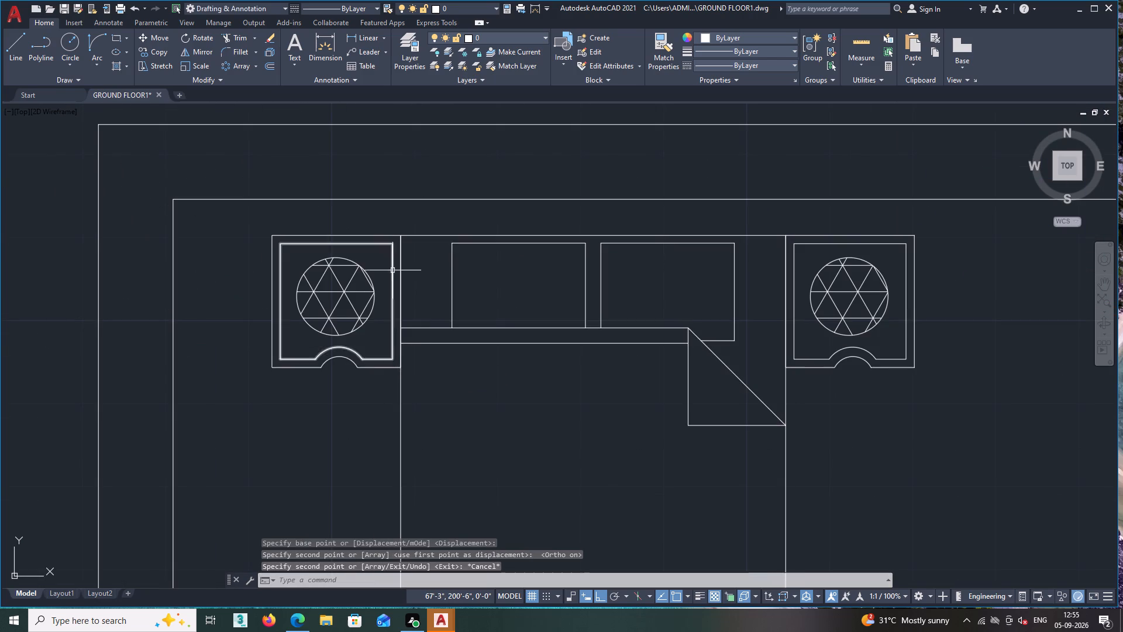
# Examine how the copied bedside table fits against the bed and the bedroom set's place in the overall plan.
pyautogui.scroll(4, 388, 232)
pyautogui.scroll(2, 438, 233)
pyautogui.scroll(-4, 439, 233)
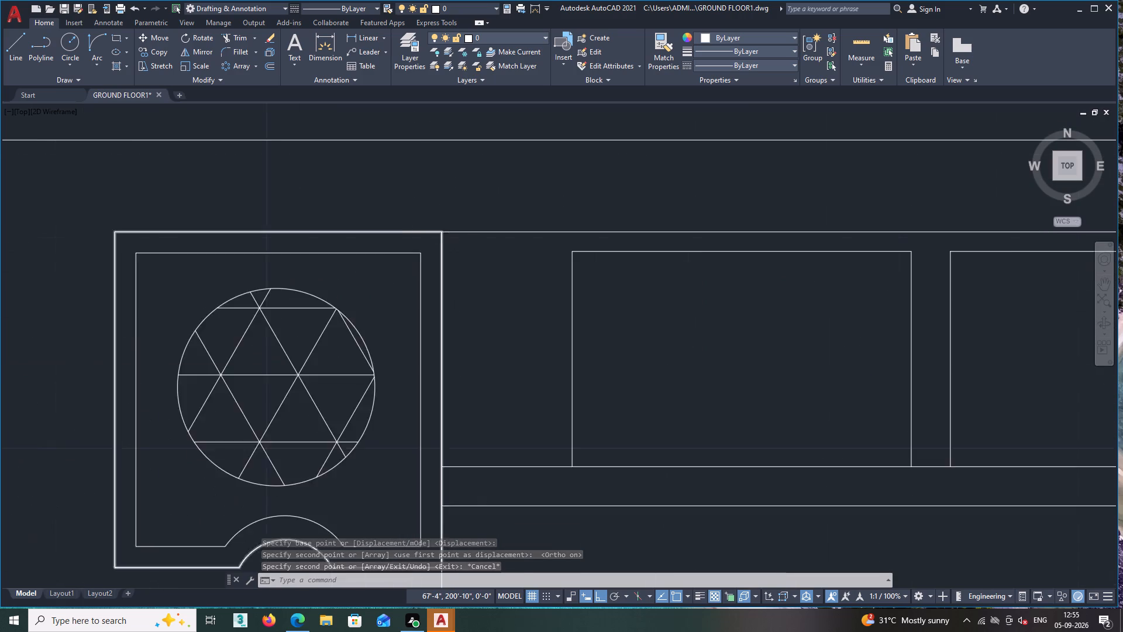
pyautogui.scroll(-5, 440, 232)
pyautogui.scroll(-3, 463, 279)
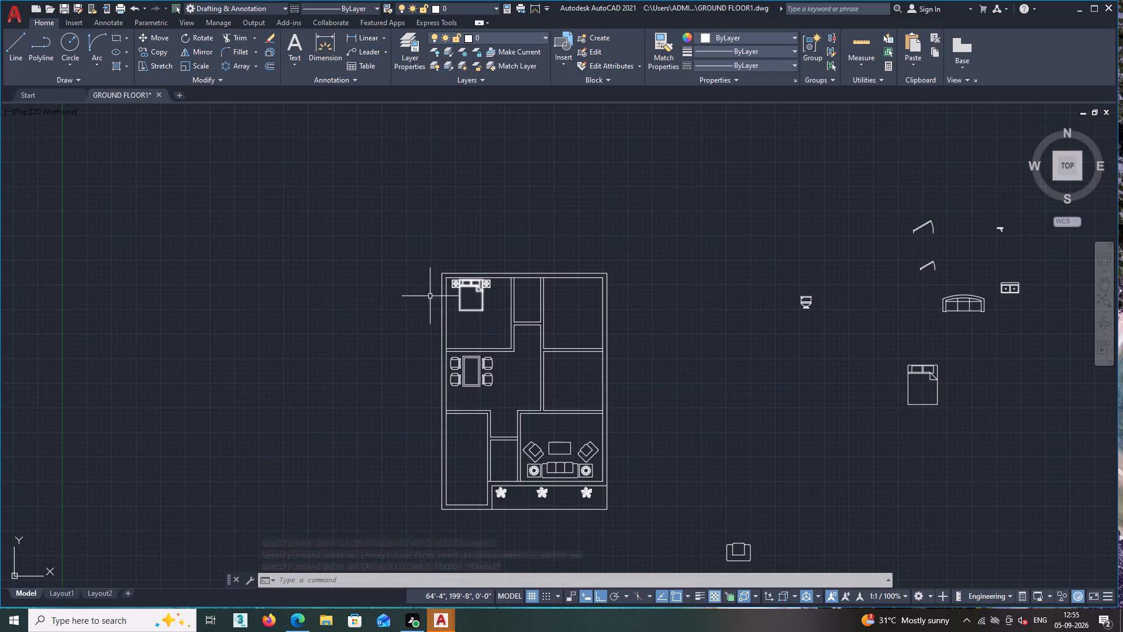
pyautogui.scroll(2, 481, 297)
pyautogui.scroll(-1, 480, 298)
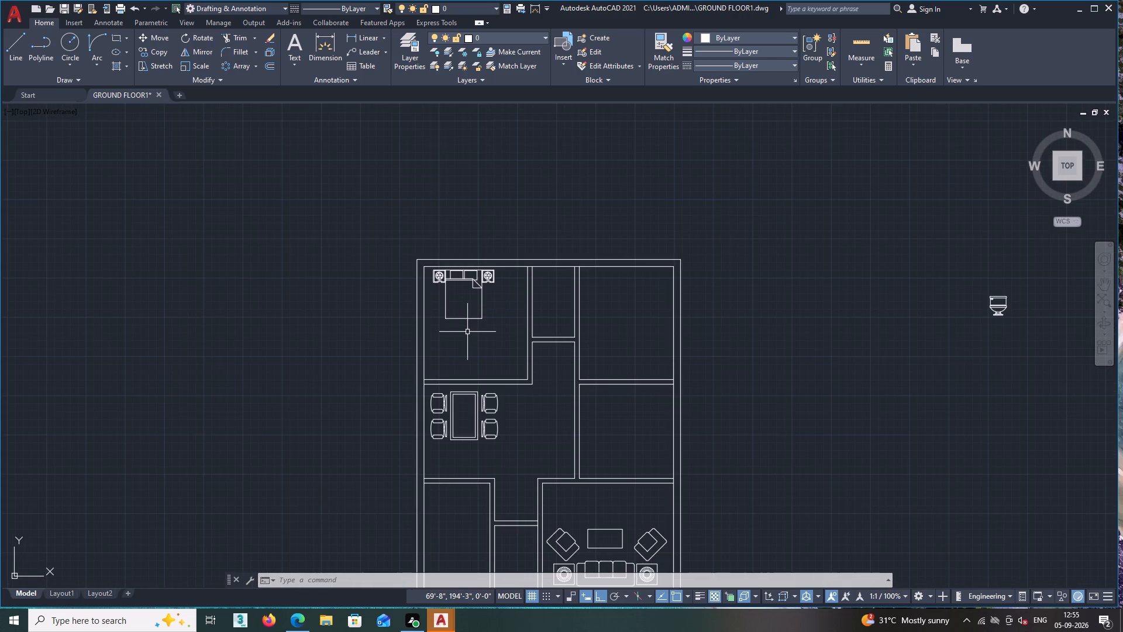
pyautogui.scroll(1, 467, 332)
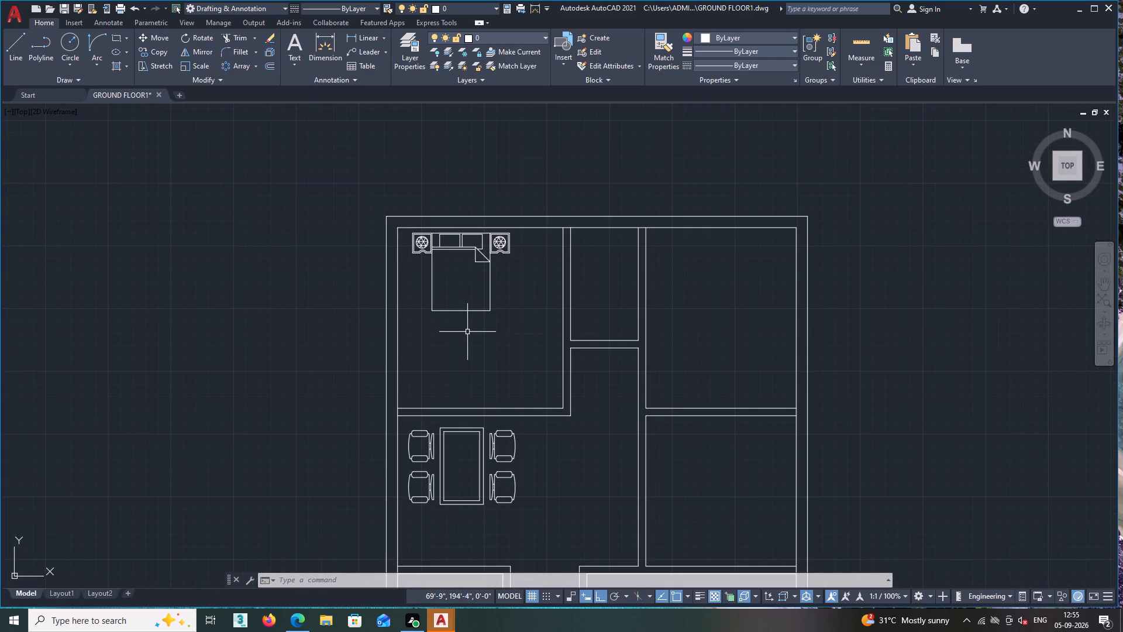
pyautogui.scroll(-2, 467, 331)
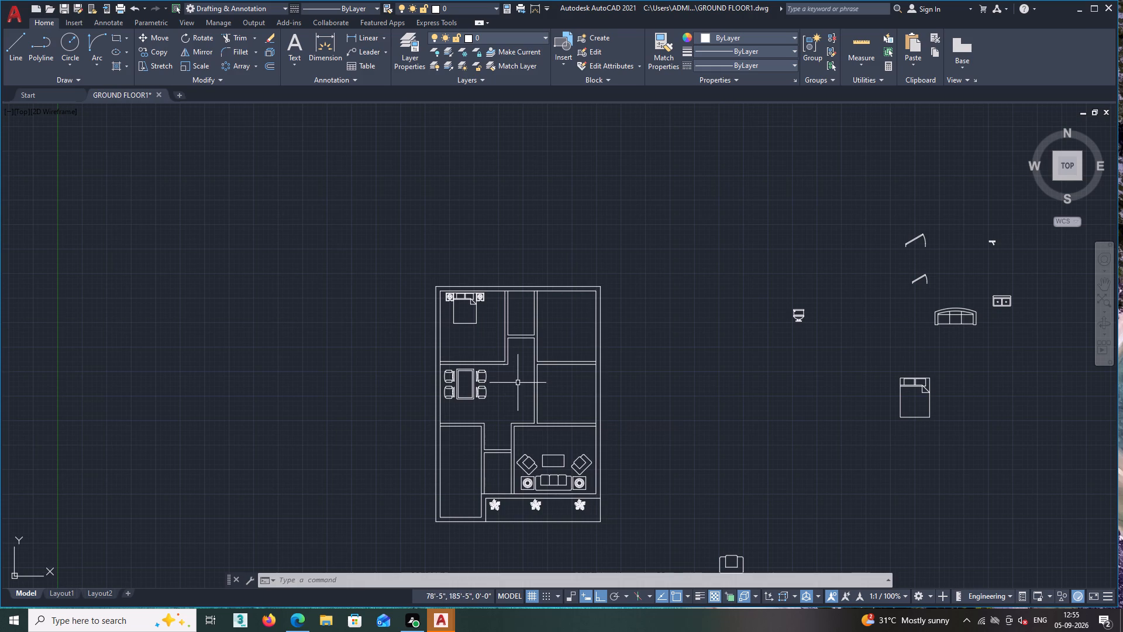
# Copy the bed with both bedside tables from the upper-left bedroom into the middle room on the plan's right side, headboard toward its upper wall.
pyautogui.scroll(4, 470, 299)
pyautogui.doubleClick(620, 277)
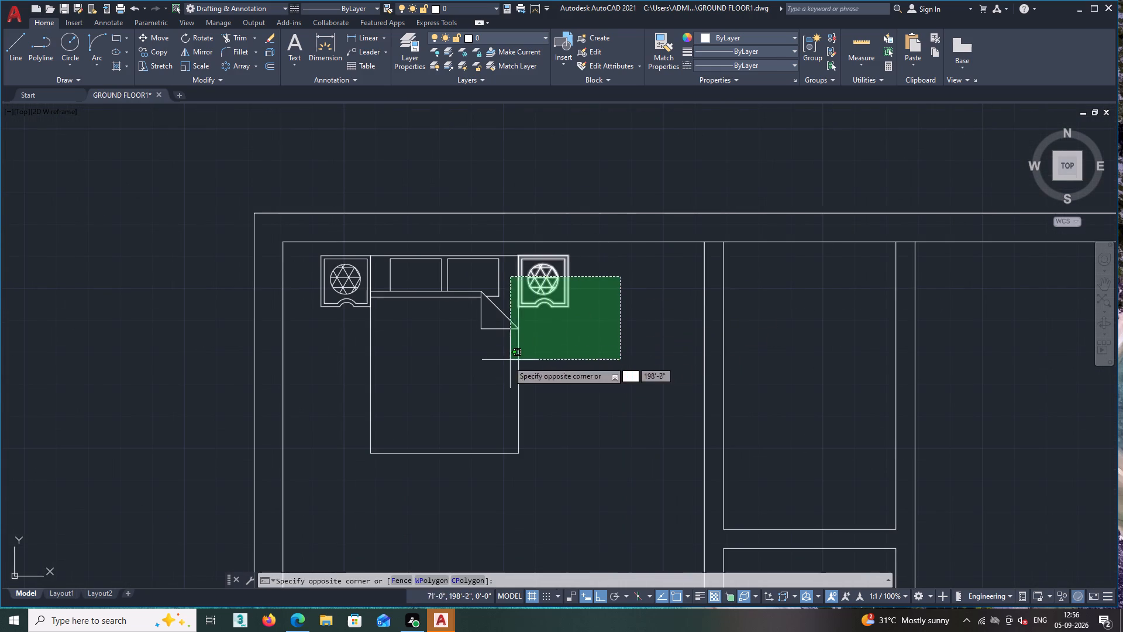
pyautogui.doubleClick(303, 376)
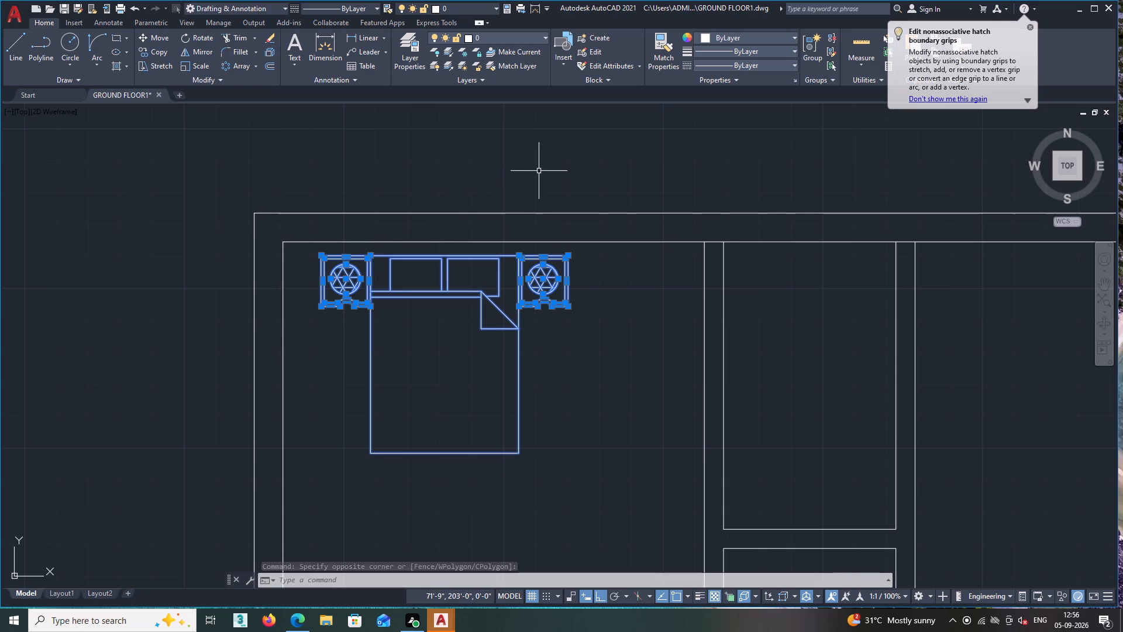
pyautogui.doubleClick(153, 53)
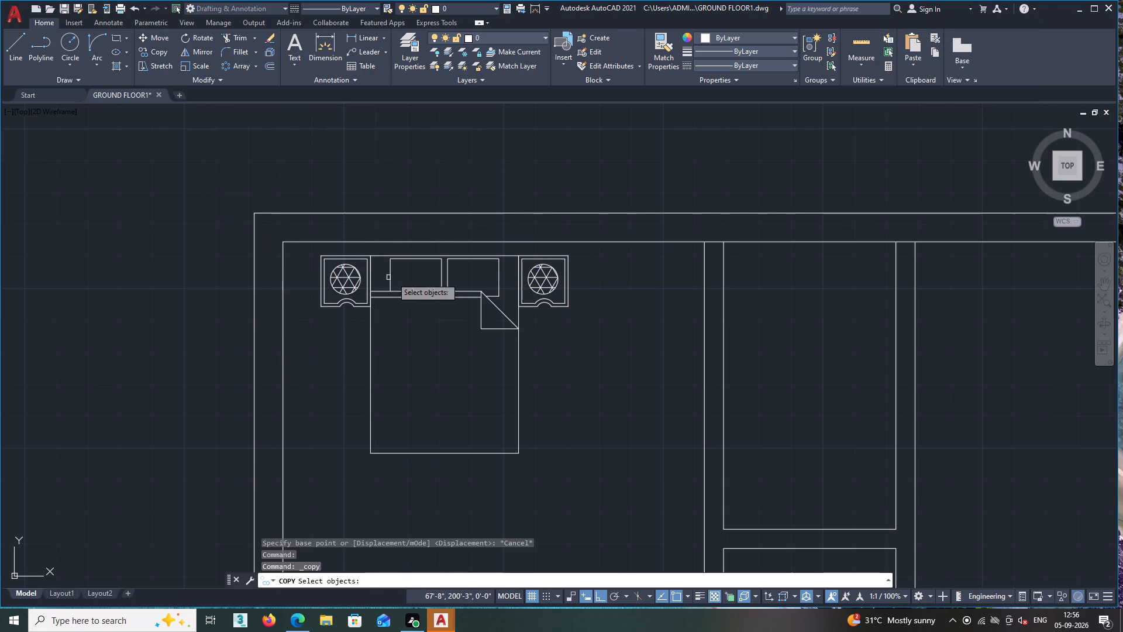
pyautogui.doubleClick(629, 269)
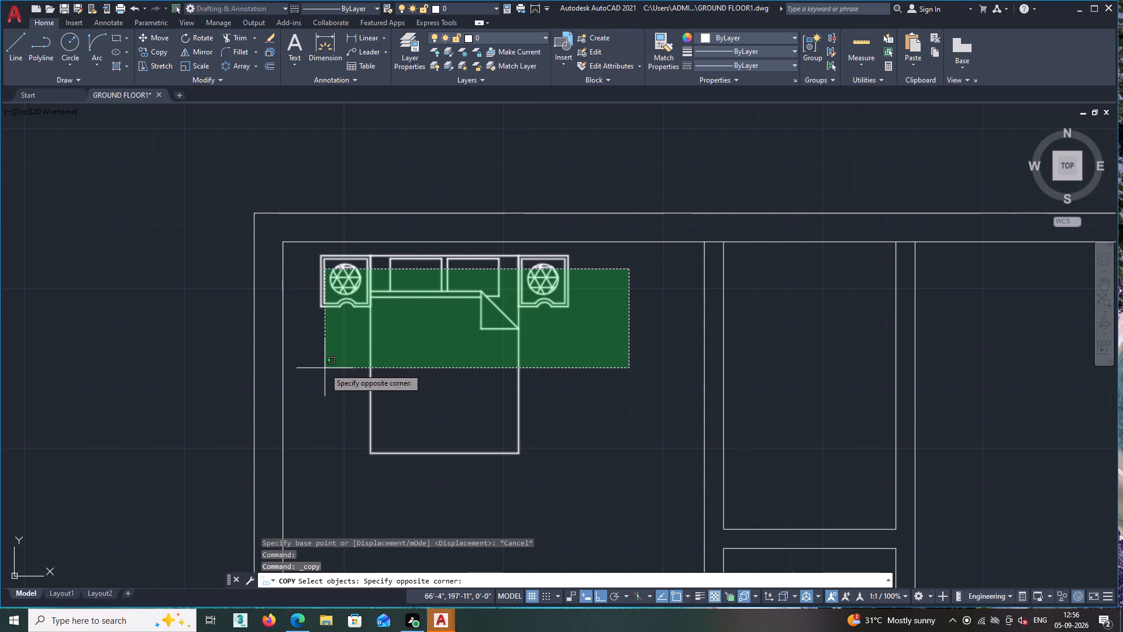
pyautogui.click(312, 369)
pyautogui.rightClick(294, 298)
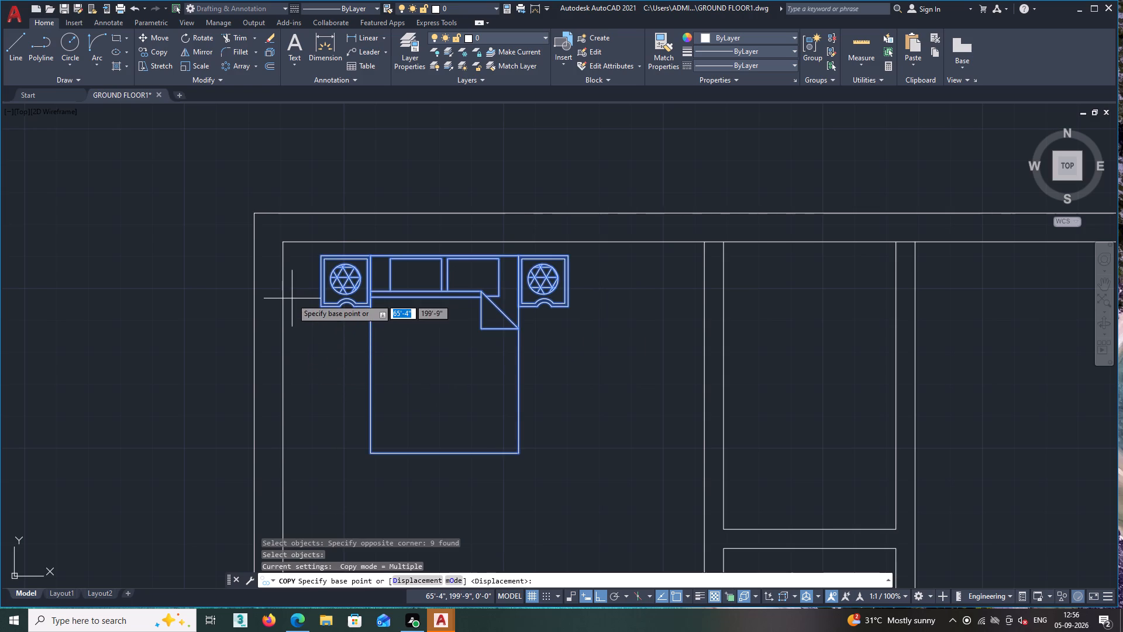
pyautogui.click(319, 257)
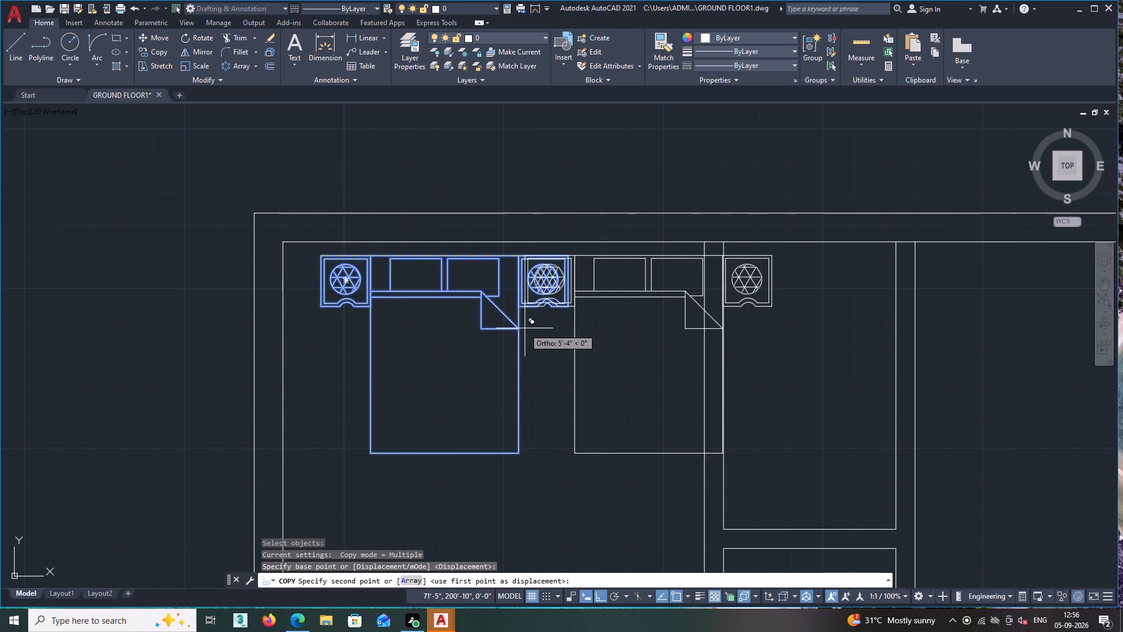
pyautogui.scroll(-3, 525, 328)
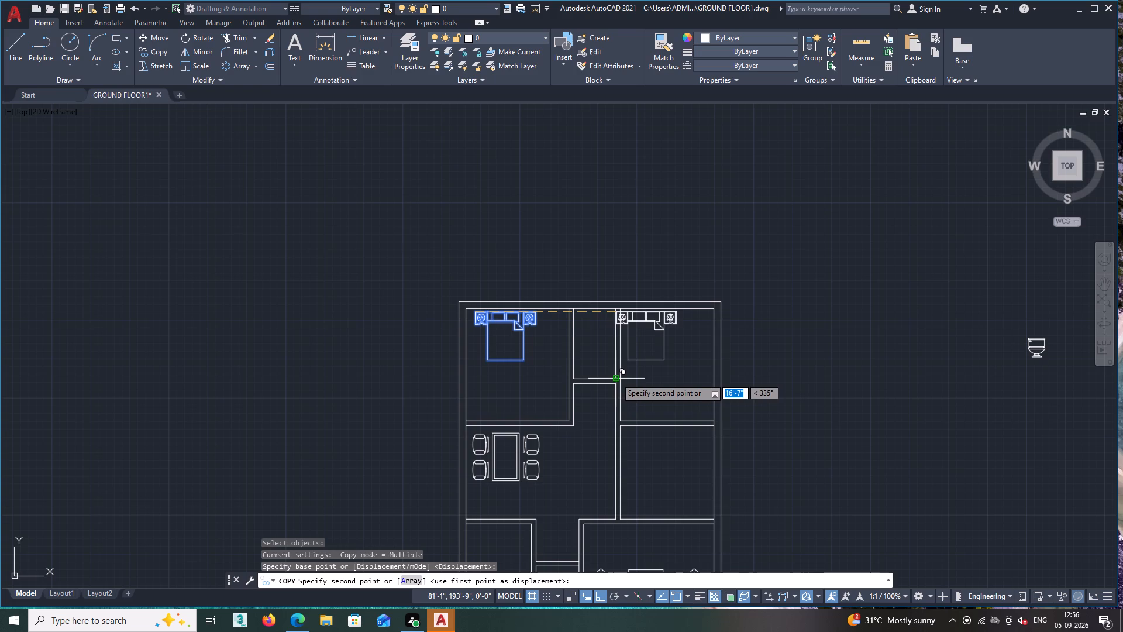
pyautogui.press('F8')
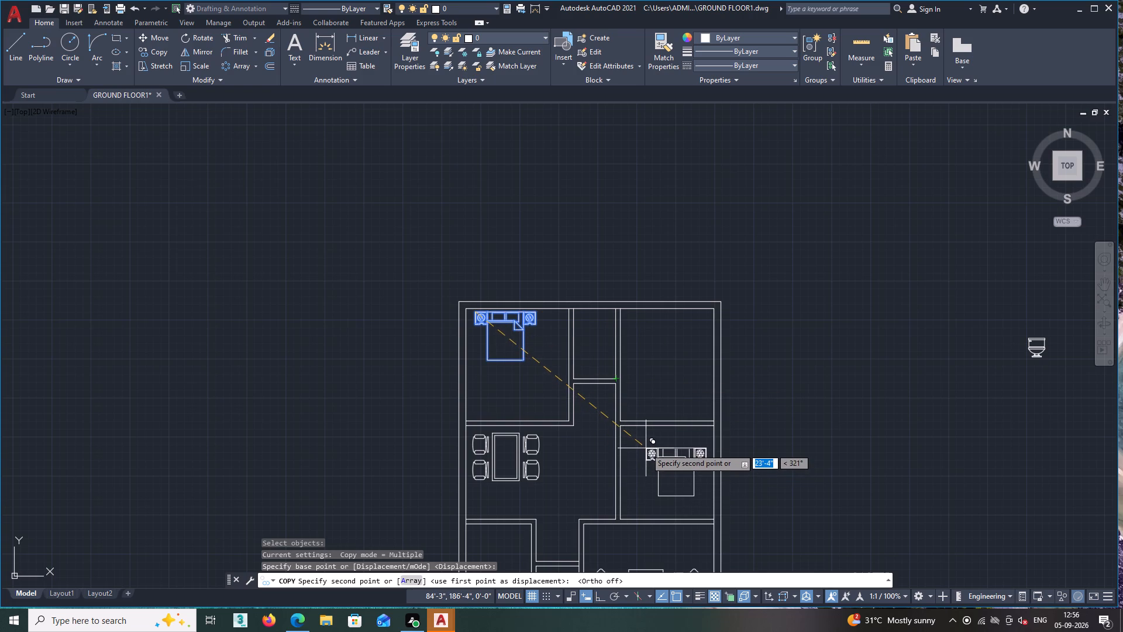
pyautogui.scroll(-1, 646, 448)
pyautogui.scroll(4, 642, 454)
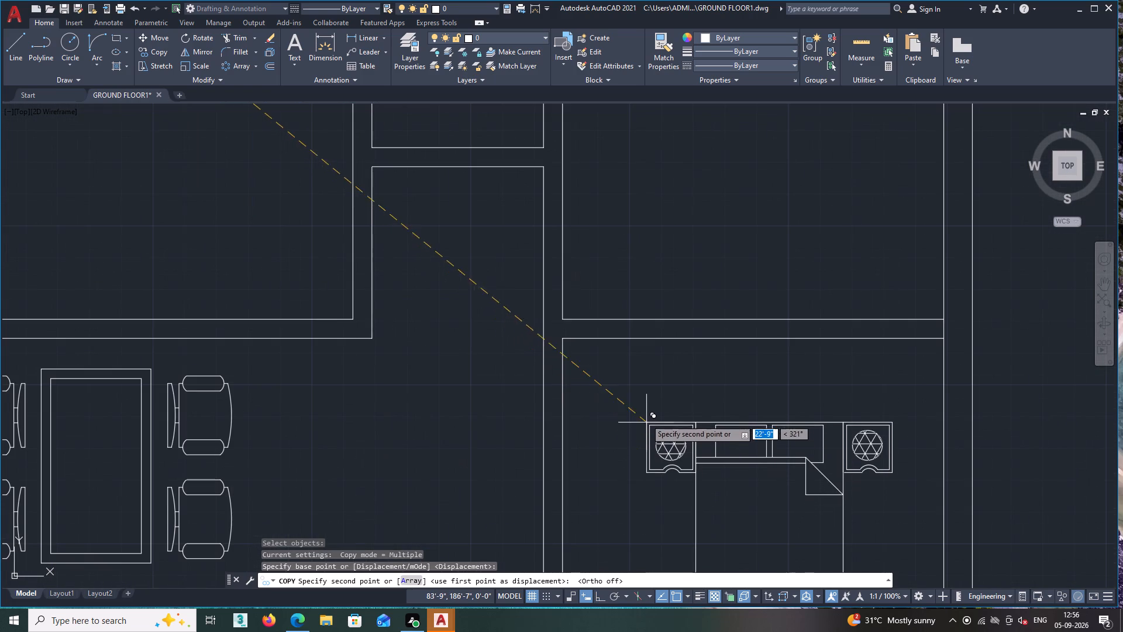
pyautogui.click(642, 410)
pyautogui.press('Escape')
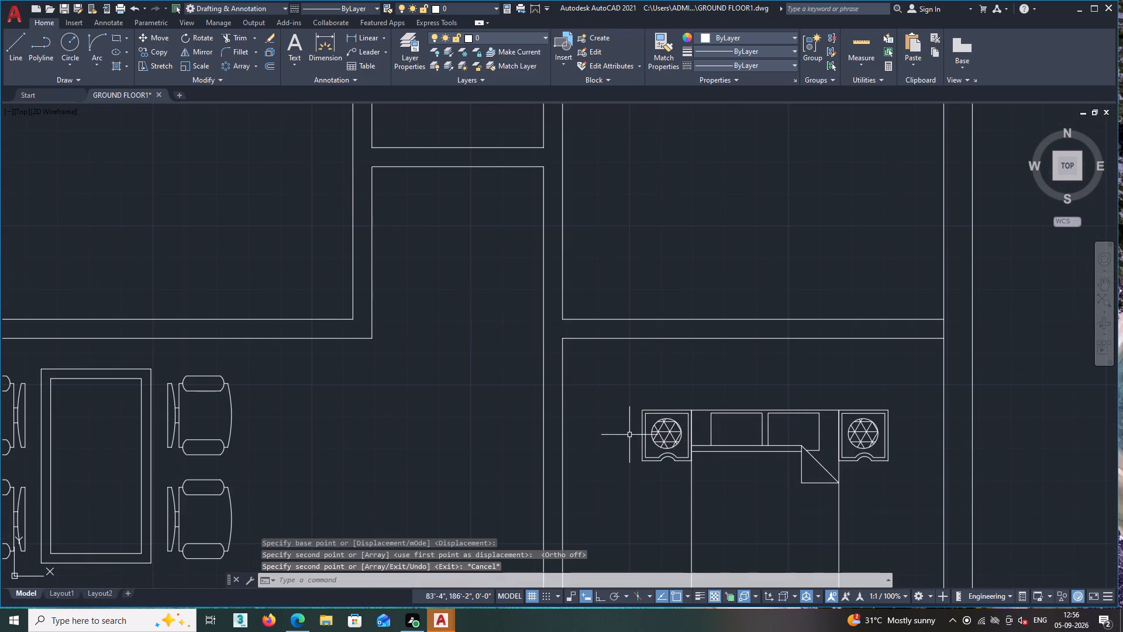
# Examine the copied bed set in the right-hand middle room and its position within the overall plan.
pyautogui.scroll(-3, 631, 432)
pyautogui.moveTo(638, 455); pyautogui.dragTo(633, 341, button='middle')
pyautogui.scroll(1, 649, 341)
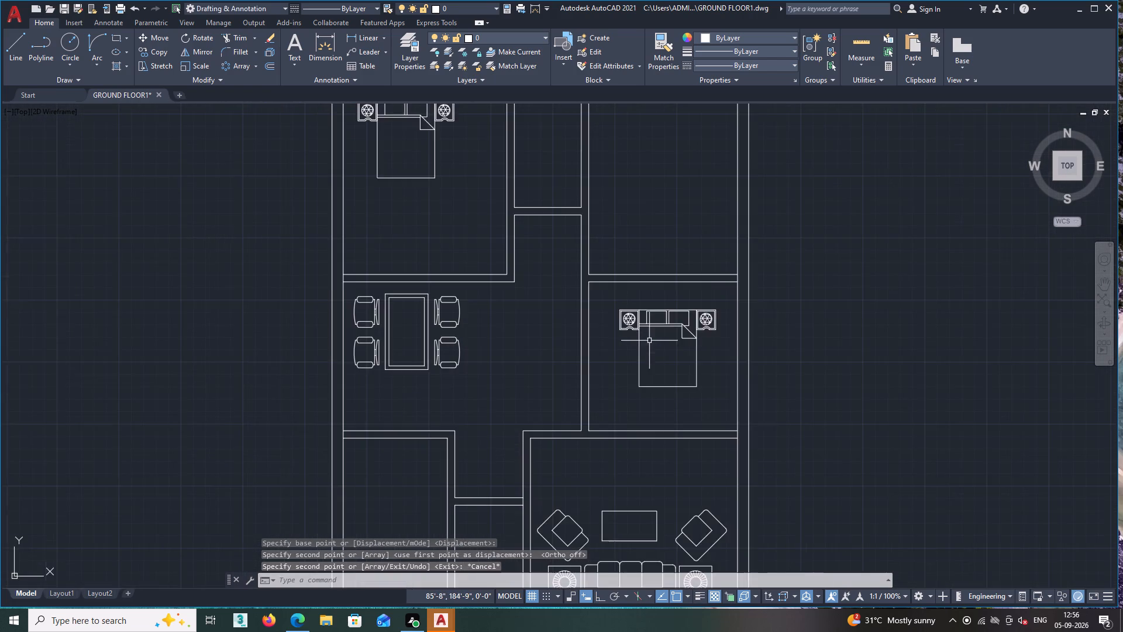
pyautogui.scroll(4, 649, 341)
pyautogui.scroll(-1, 621, 311)
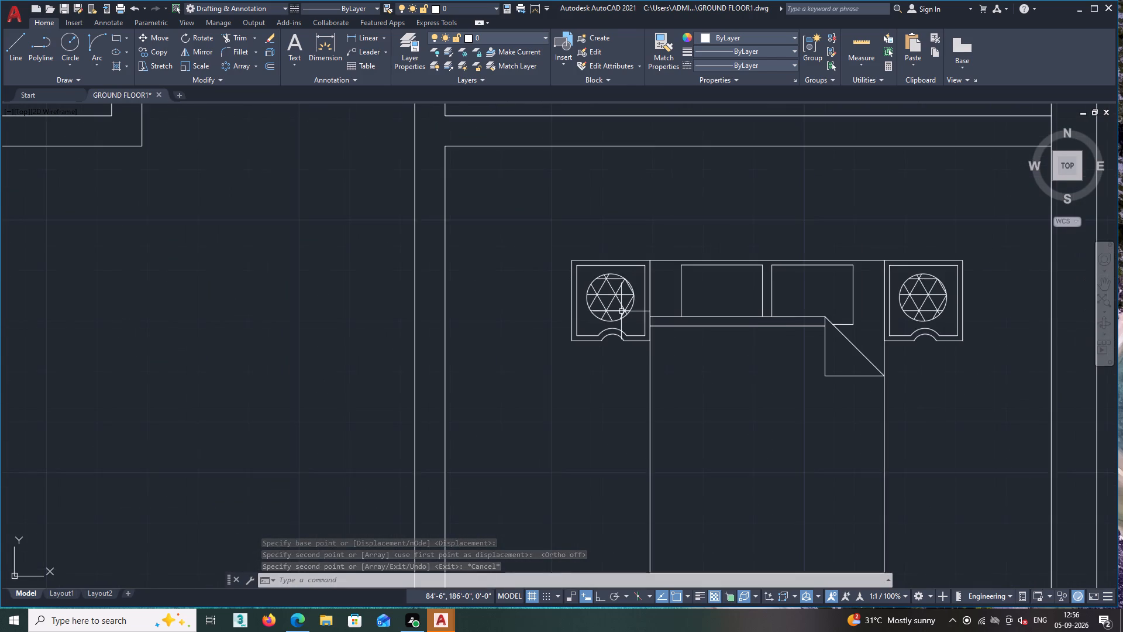
pyautogui.scroll(-4, 621, 311)
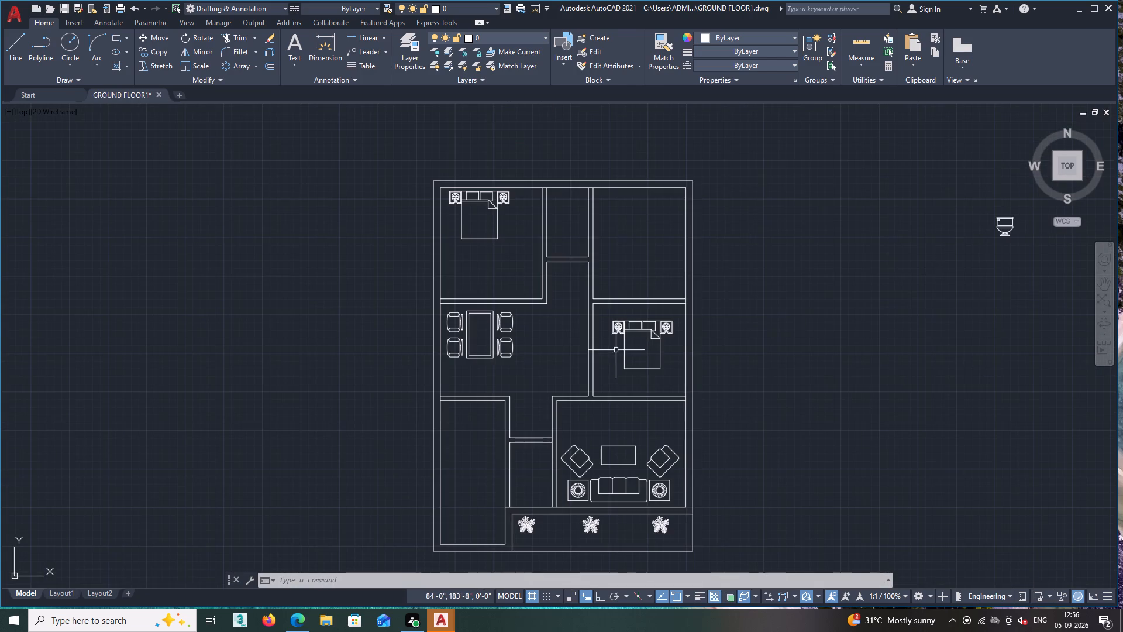
# Move the bed with both bedside tables from the right-hand middle room to the empty space just outside the plan's right wall.
pyautogui.scroll(1, 643, 328)
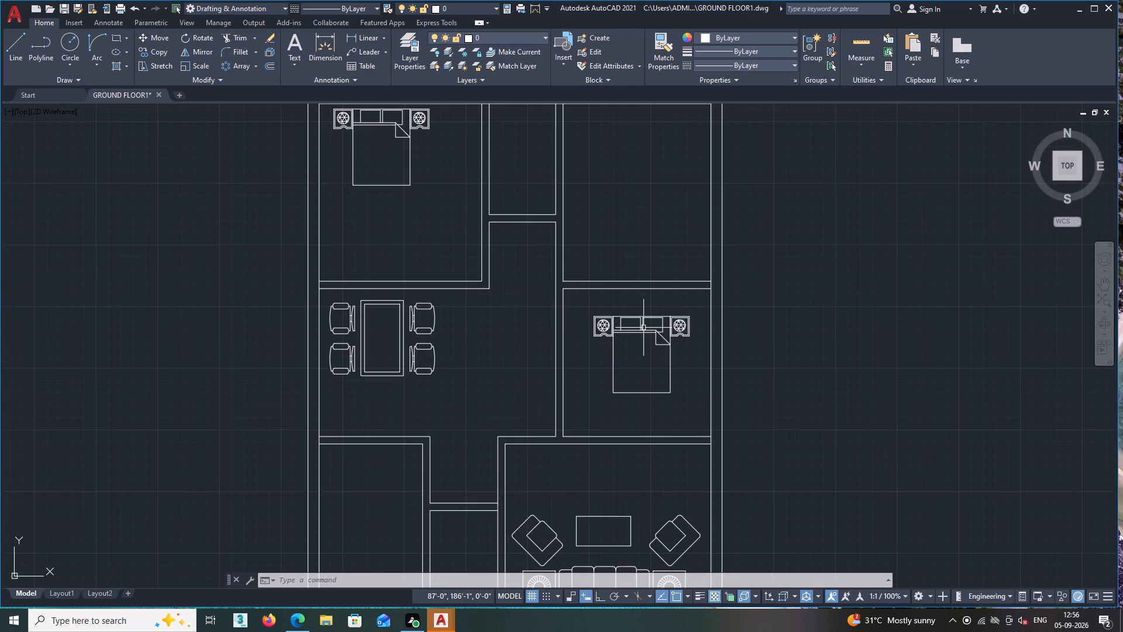
pyautogui.scroll(-1, 643, 328)
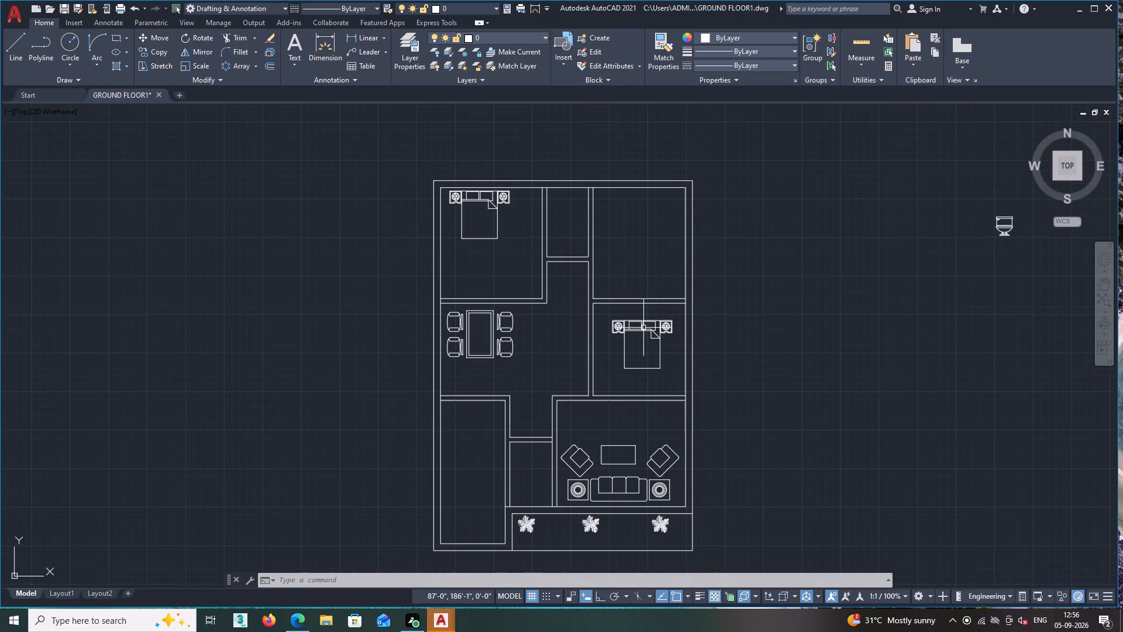
pyautogui.scroll(1, 643, 353)
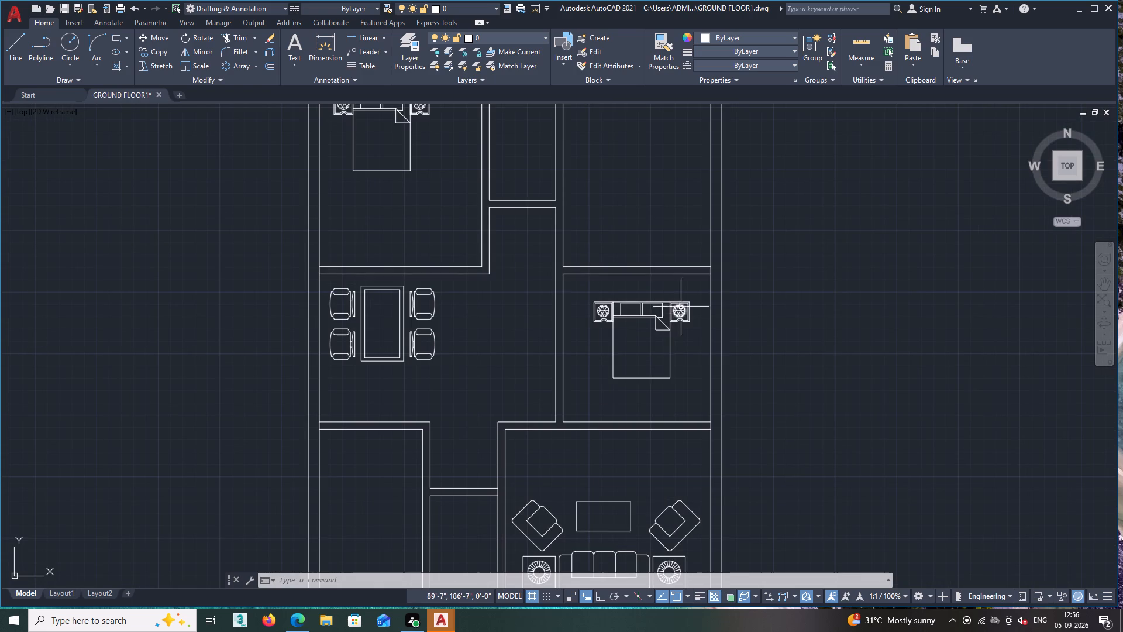
pyautogui.scroll(1, 658, 388)
pyautogui.click(722, 234)
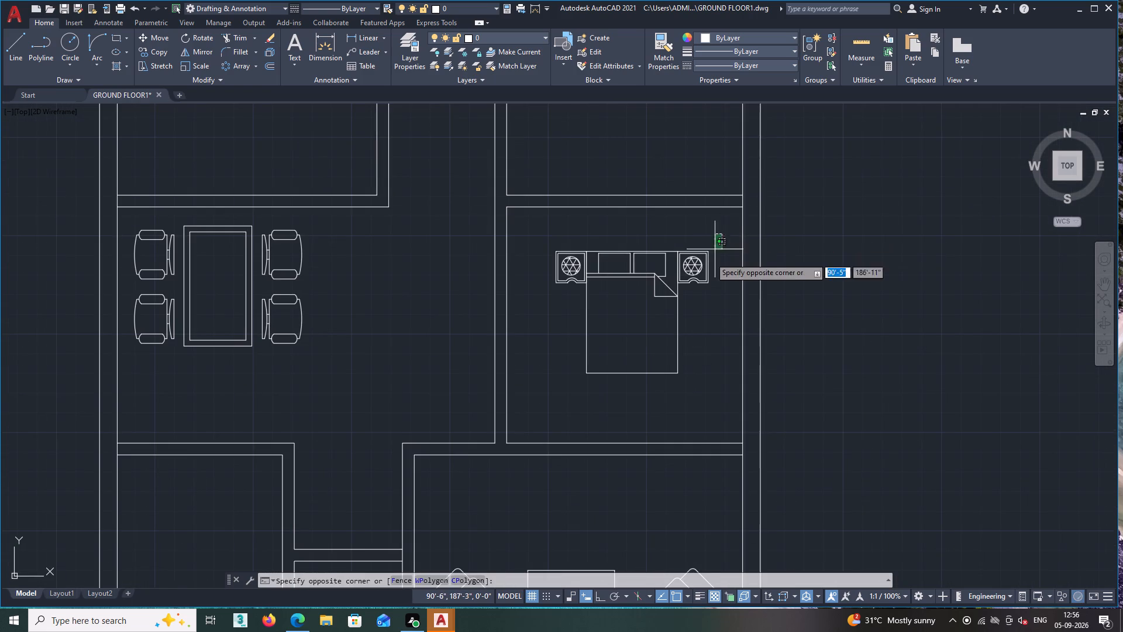
pyautogui.click(544, 397)
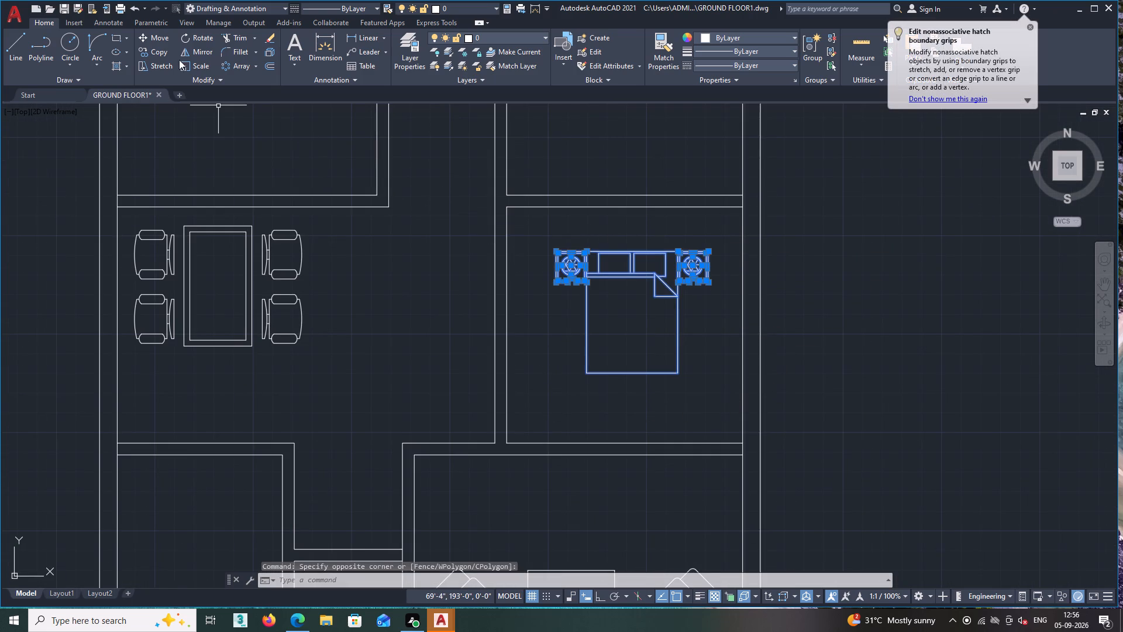
pyautogui.click(157, 36)
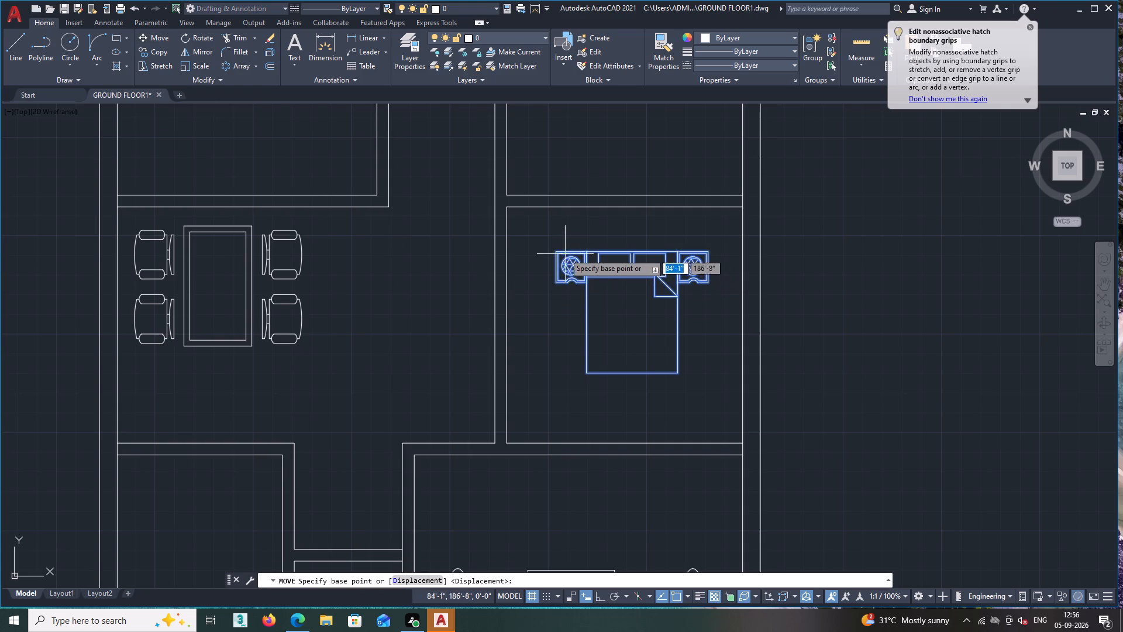
pyautogui.click(553, 250)
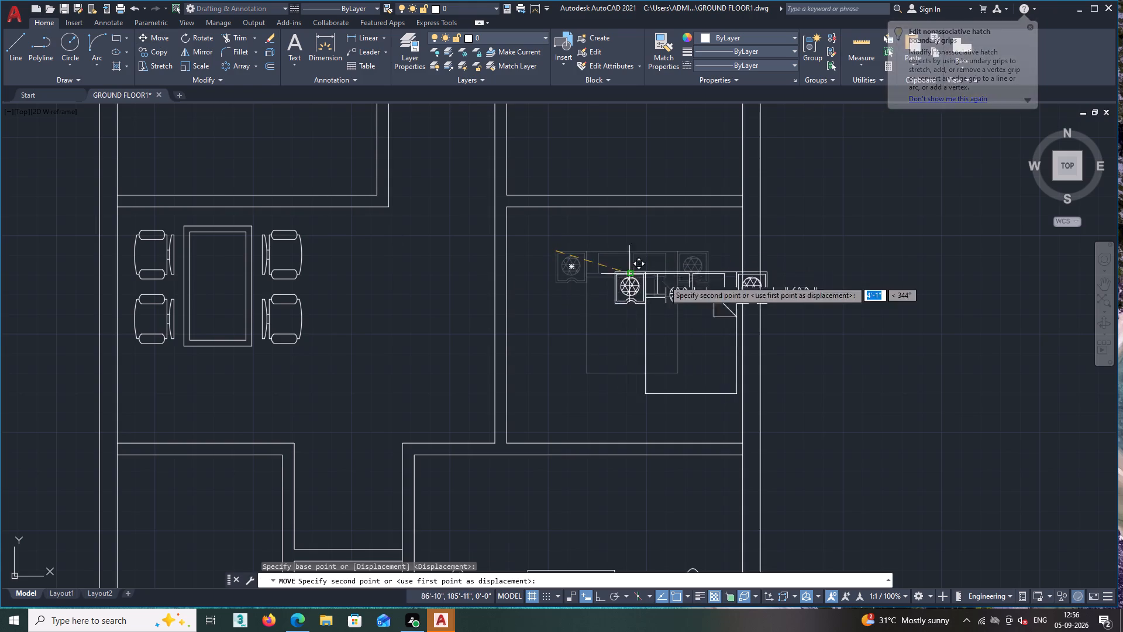
pyautogui.click(818, 266)
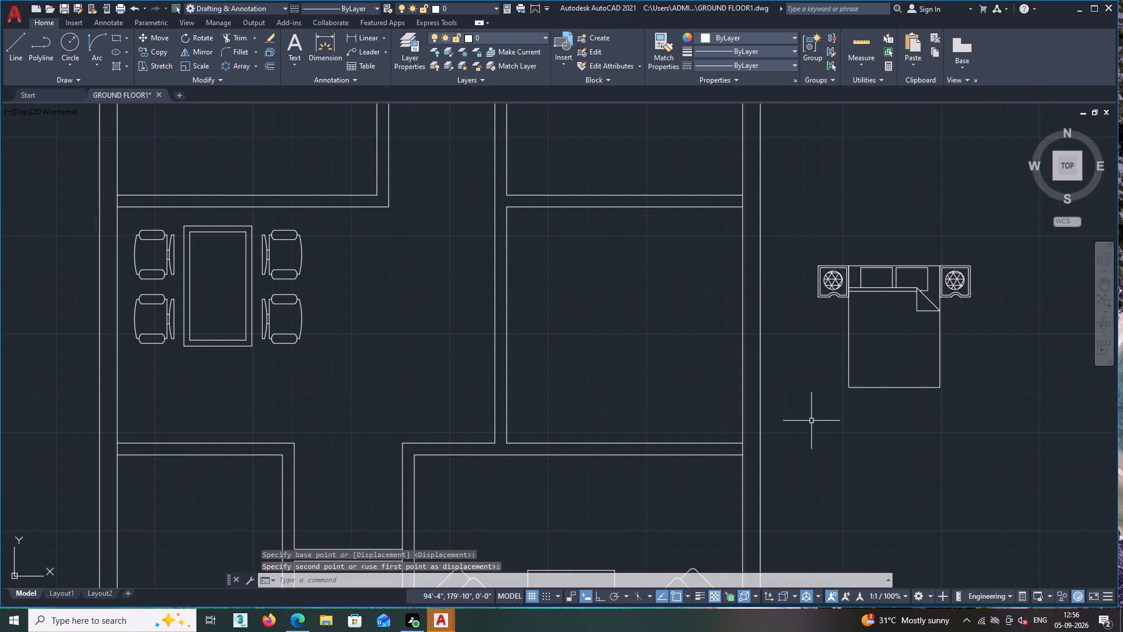
# Copy the bed set outside the plan into the right-hand middle room, using its upper-left corner as base point.
pyautogui.scroll(1, 854, 451)
pyautogui.scroll(-2, 856, 447)
pyautogui.moveTo(853, 445); pyautogui.dragTo(698, 381, button='middle')
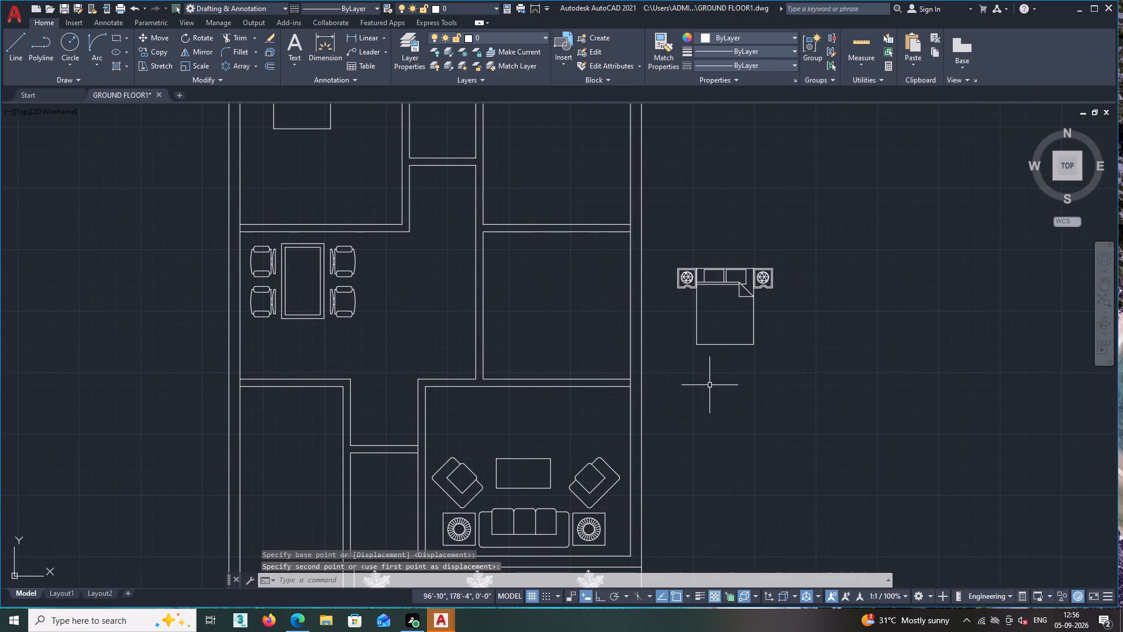
pyautogui.scroll(1, 742, 389)
pyautogui.scroll(-2, 742, 389)
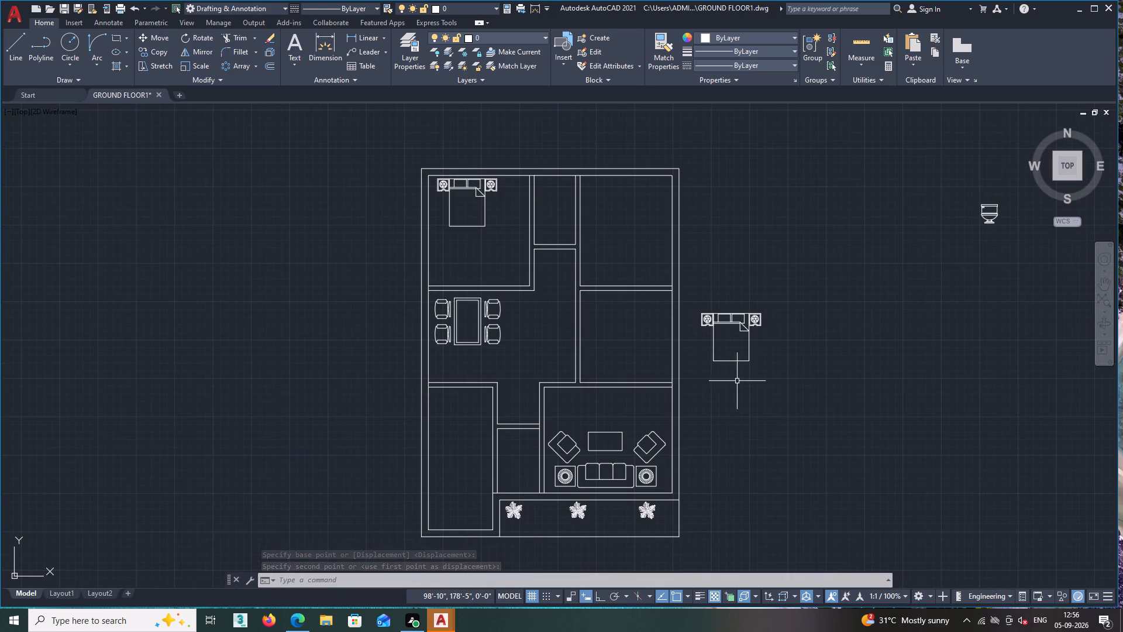
pyautogui.scroll(3, 712, 347)
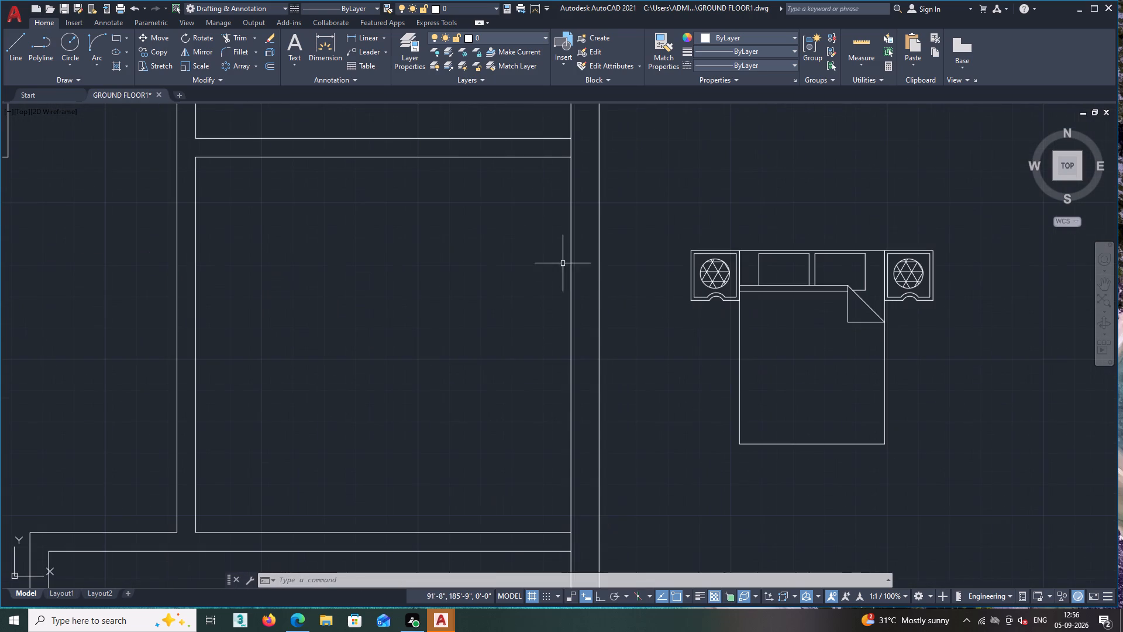
pyautogui.doubleClick(146, 49)
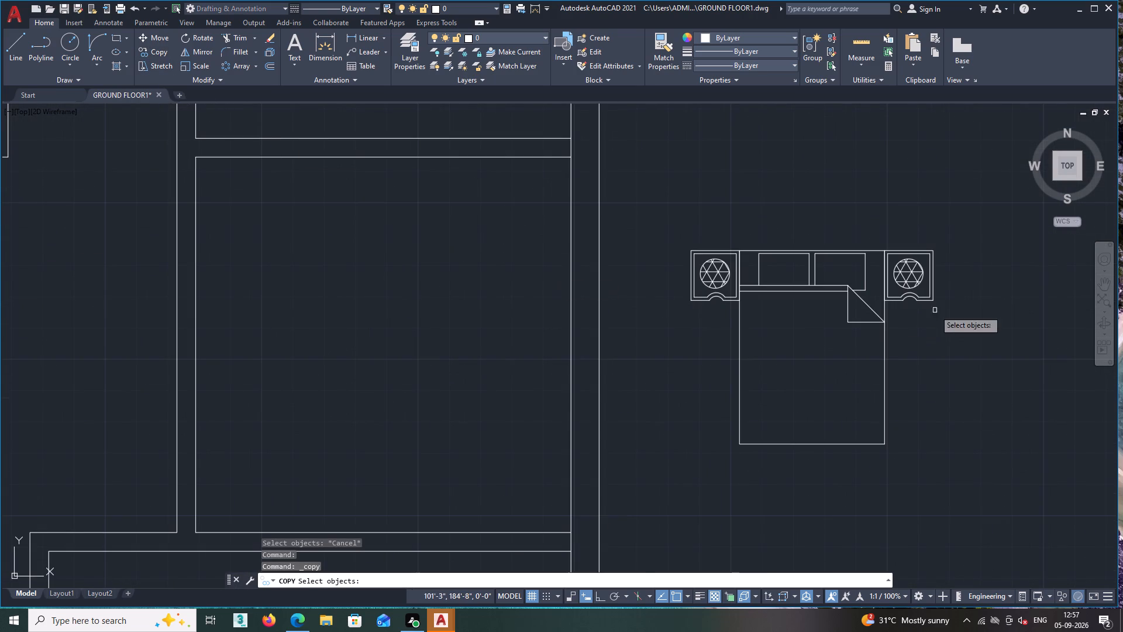
pyautogui.click(967, 218)
pyautogui.moveTo(967, 218); pyautogui.dragTo(966, 225)
pyautogui.click(667, 468)
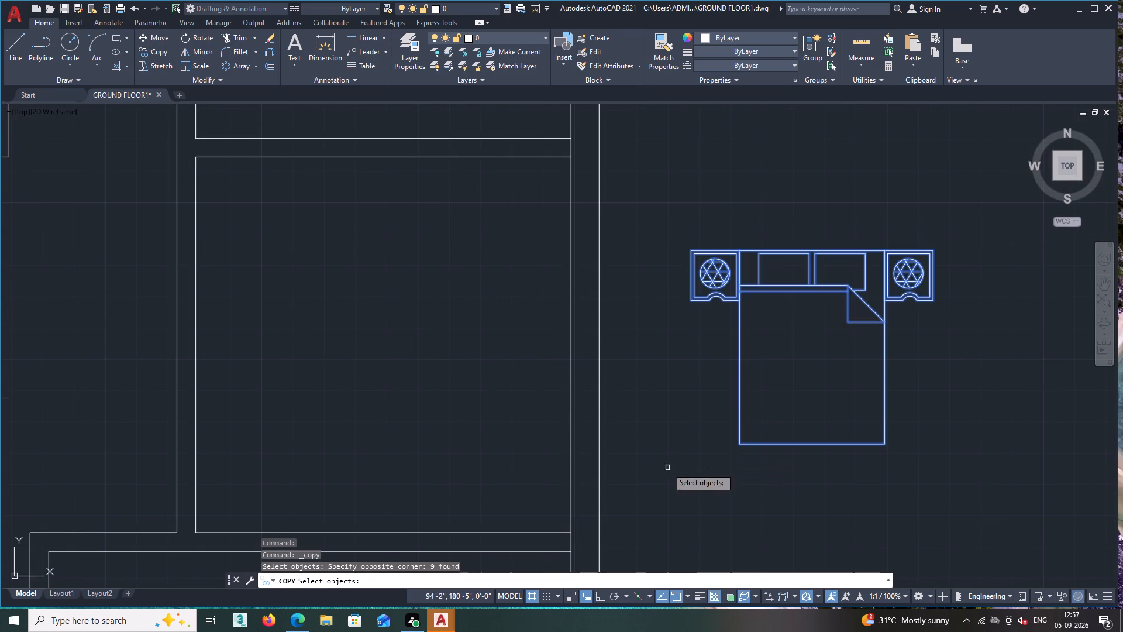
pyautogui.rightClick(660, 355)
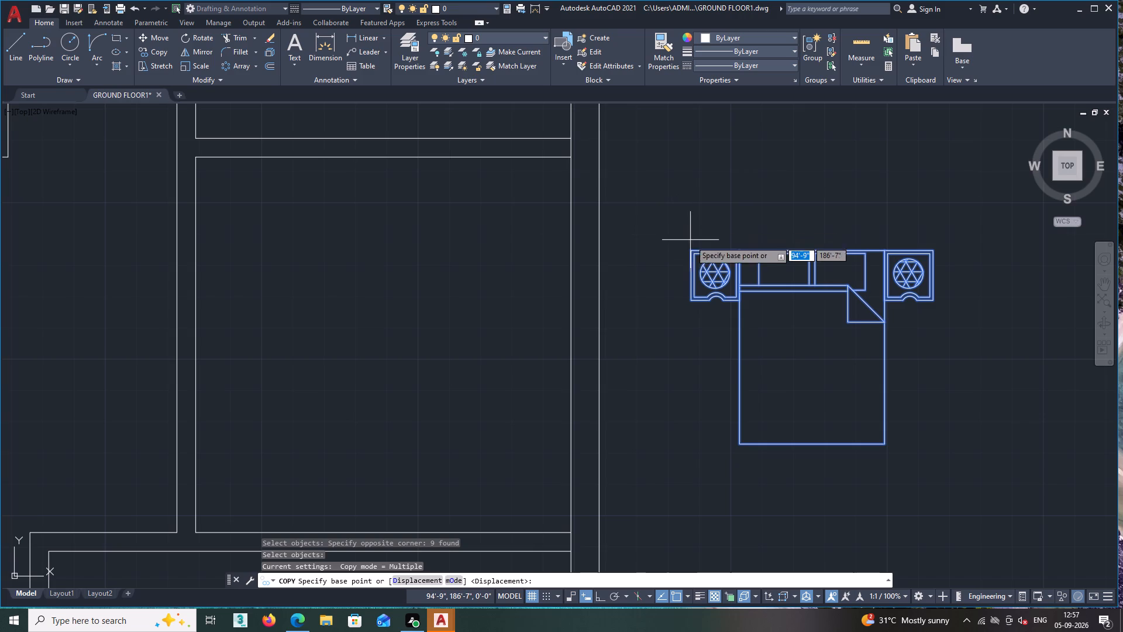
pyautogui.click(688, 252)
pyautogui.scroll(-3, 423, 362)
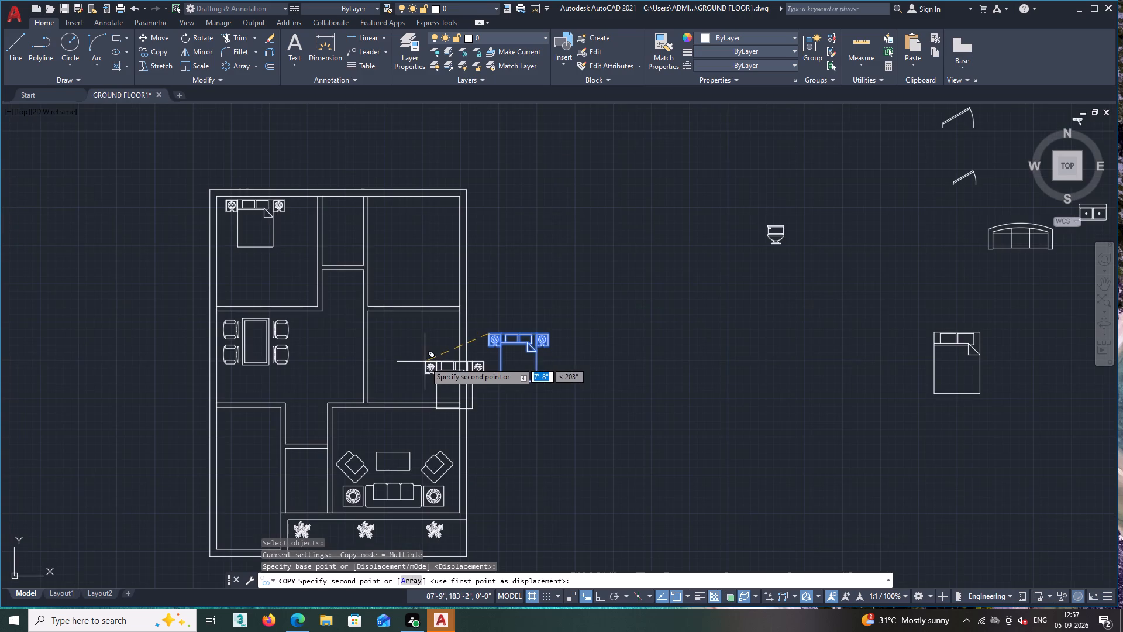
pyautogui.click(389, 339)
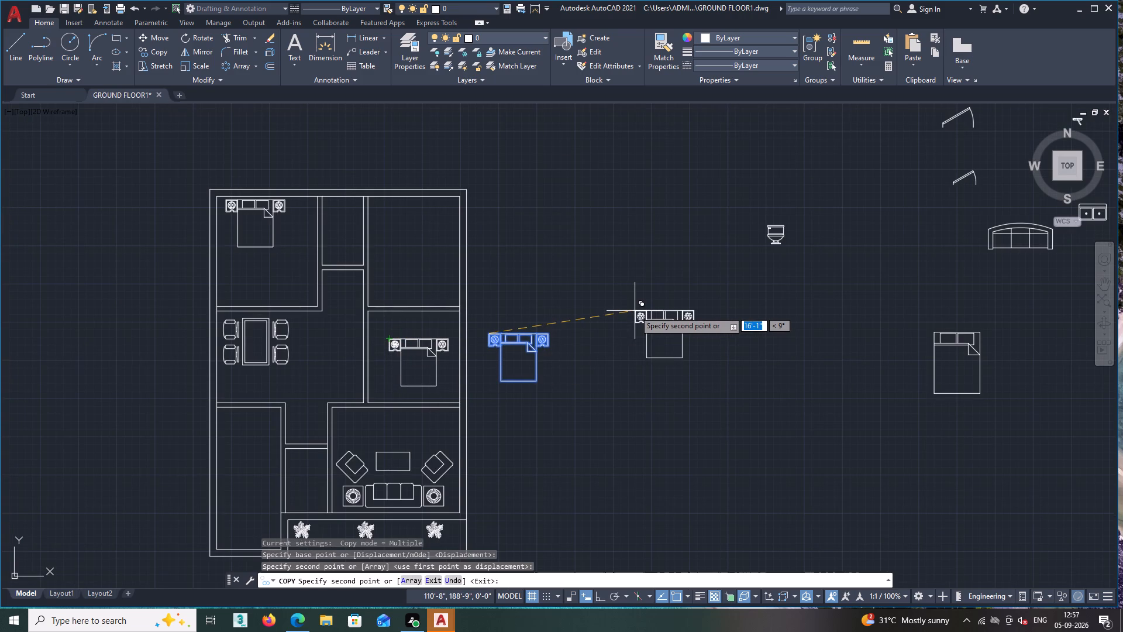
pyautogui.press('space')
# Start a Write Block from the bed set outside the plan, with the bed's lower-left corner as base point.
pyautogui.scroll(2, 500, 386)
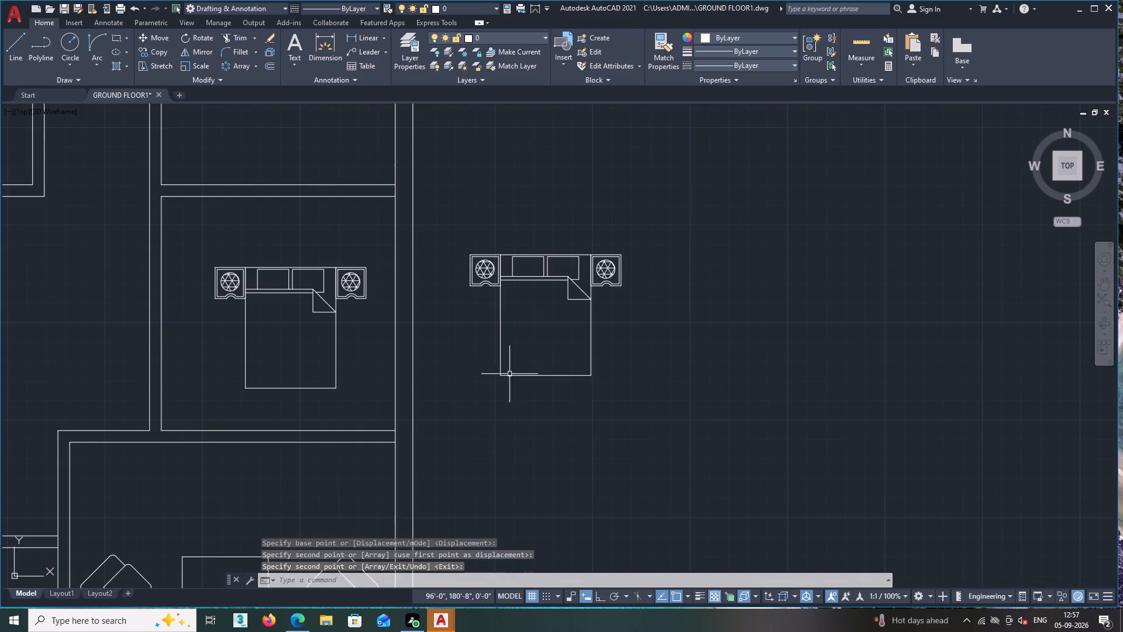
pyautogui.click(685, 208)
pyautogui.moveTo(685, 208); pyautogui.dragTo(673, 218)
pyautogui.doubleClick(463, 411)
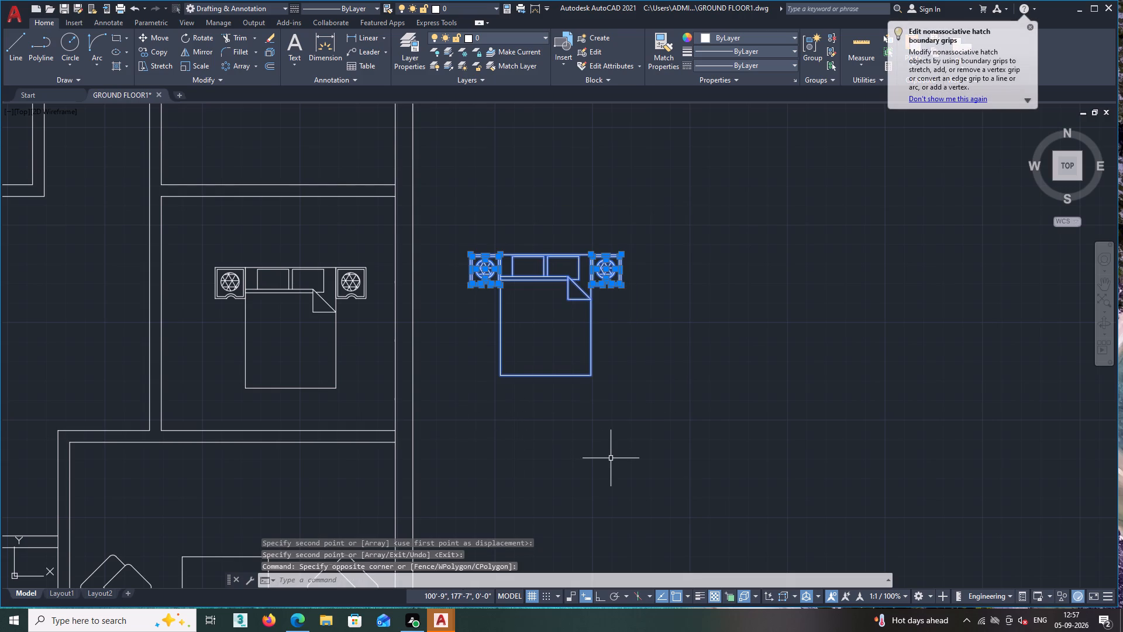
pyautogui.write('W')
pyautogui.press('space')
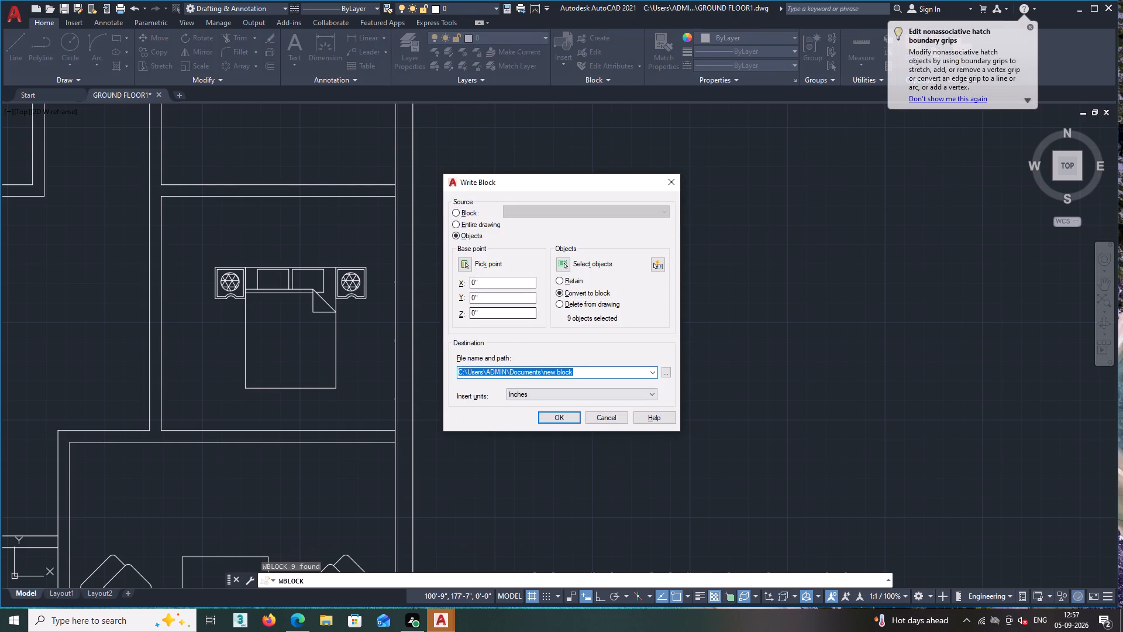
pyautogui.tripleClick(464, 265)
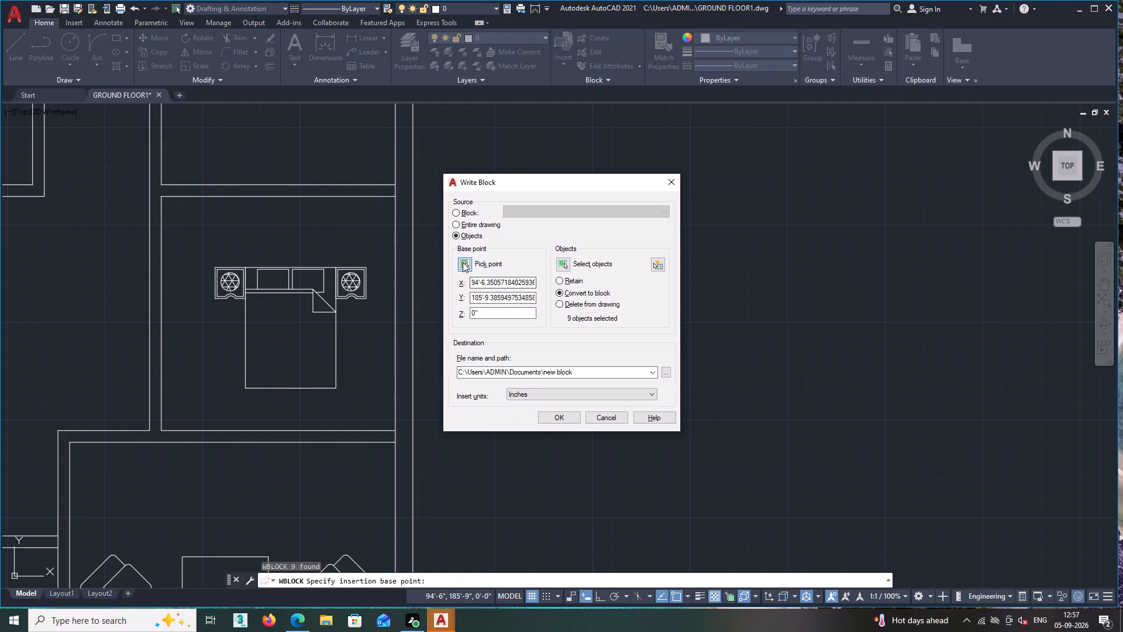
pyautogui.doubleClick(464, 263)
pyautogui.click(465, 263)
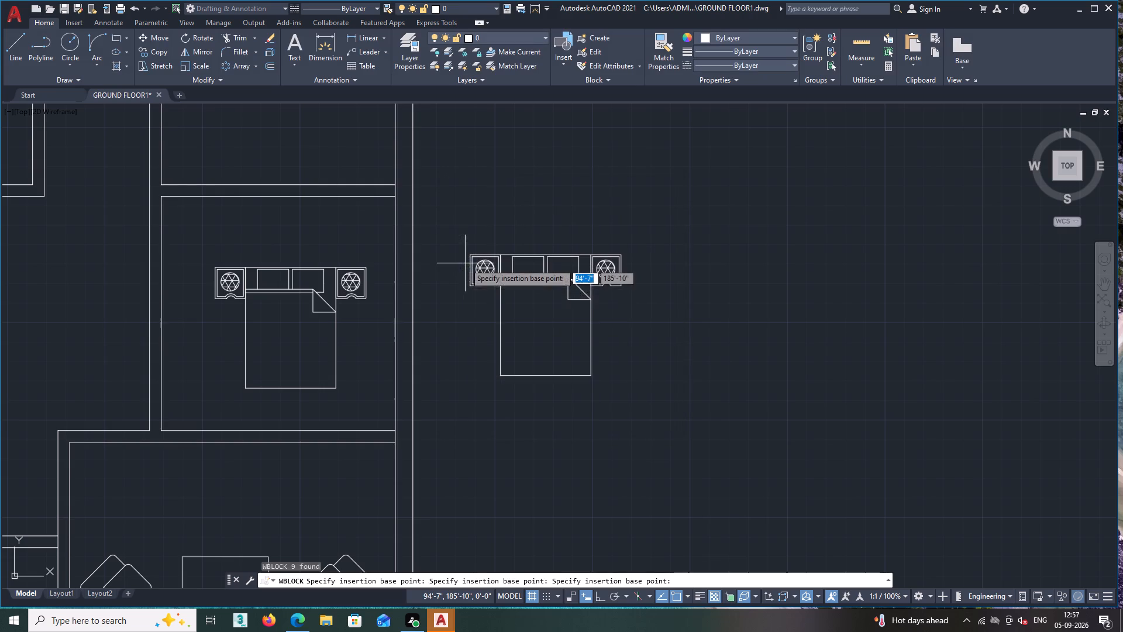
pyautogui.doubleClick(501, 374)
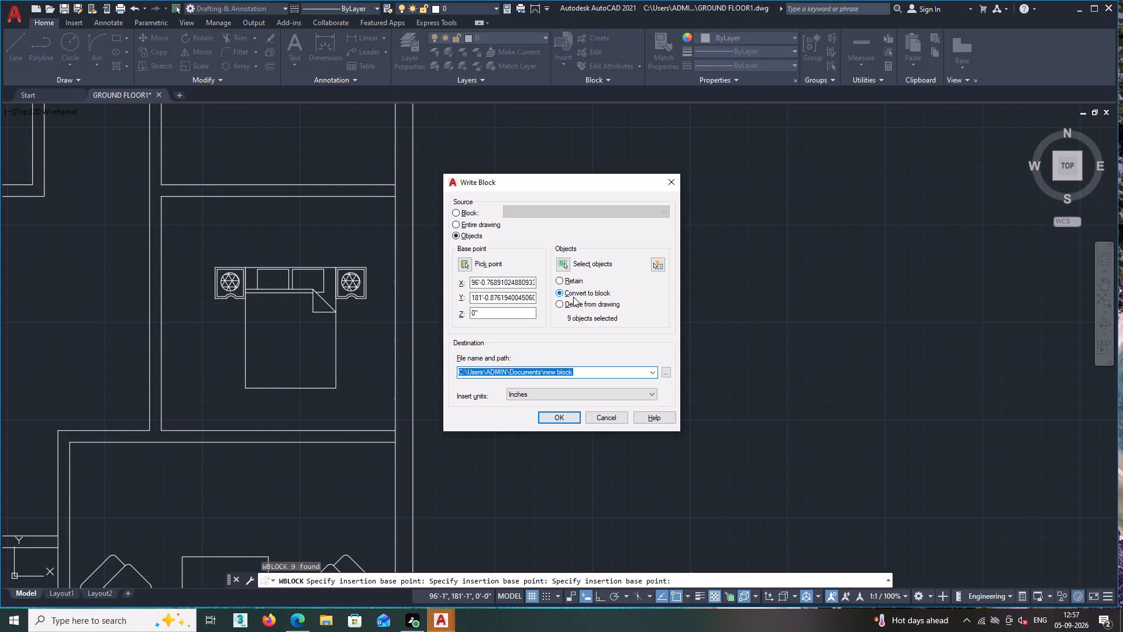
# Reselect the whole bed set outside the plan as the block's objects, including the left bedside table's outlines, circle and hatch.
pyautogui.doubleClick(563, 260)
pyautogui.doubleClick(654, 231)
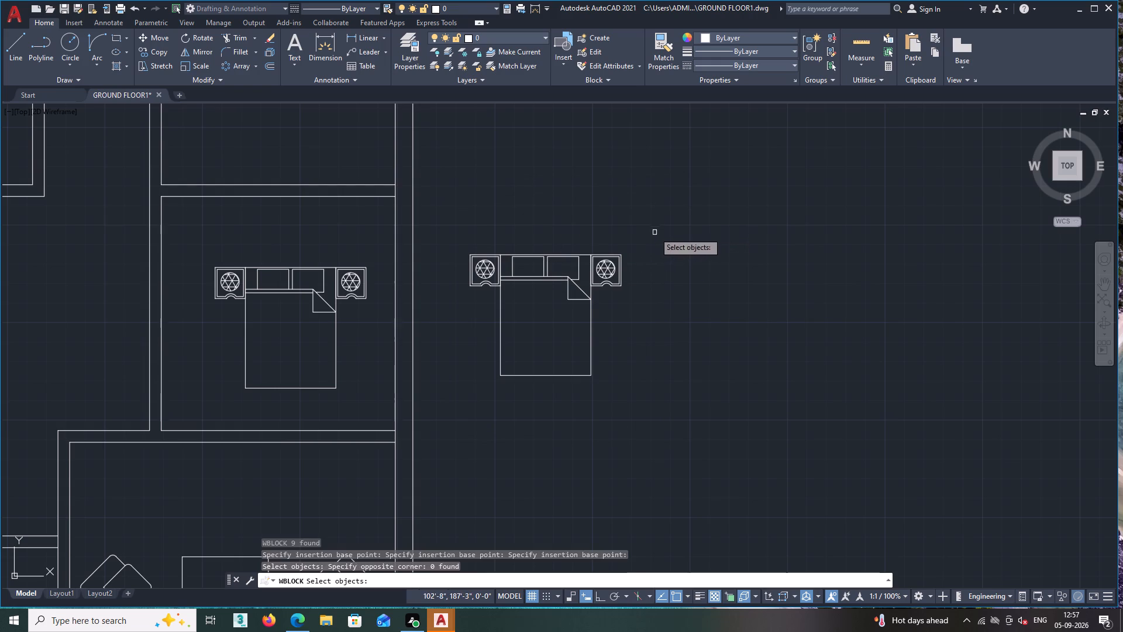
pyautogui.moveTo(651, 237); pyautogui.dragTo(618, 272)
pyautogui.moveTo(536, 332); pyautogui.dragTo(471, 374)
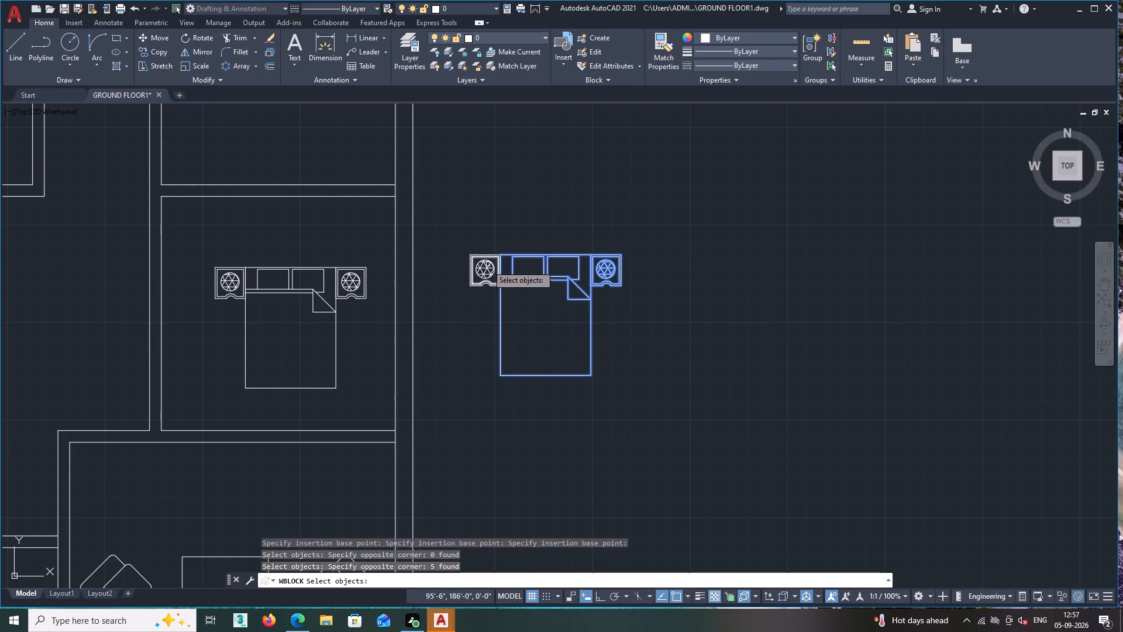
pyautogui.scroll(3, 480, 288)
pyautogui.moveTo(550, 122); pyautogui.dragTo(549, 127)
pyautogui.moveTo(541, 147); pyautogui.dragTo(519, 200)
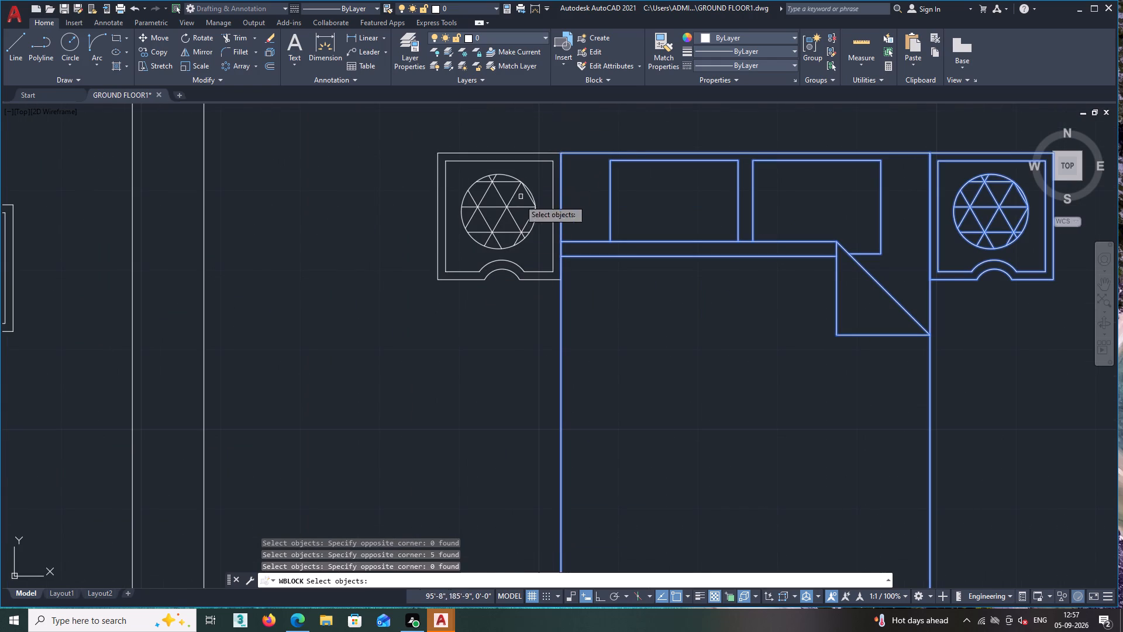
pyautogui.moveTo(519, 200); pyautogui.dragTo(494, 260)
pyautogui.click(494, 262)
pyautogui.click(486, 278)
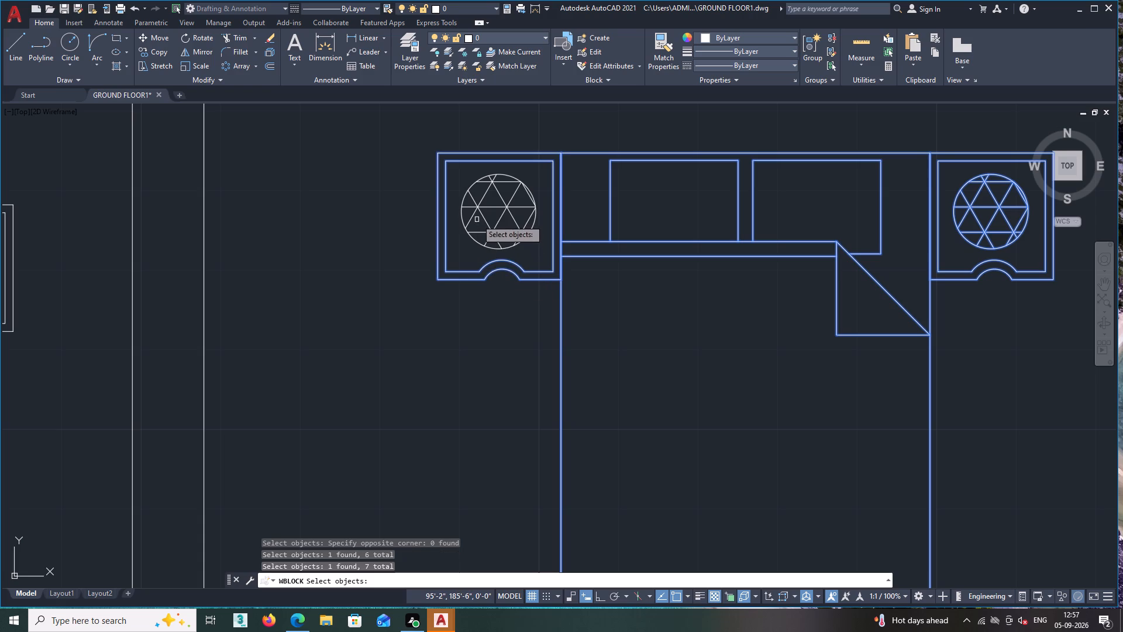
pyautogui.click(471, 186)
pyautogui.click(475, 209)
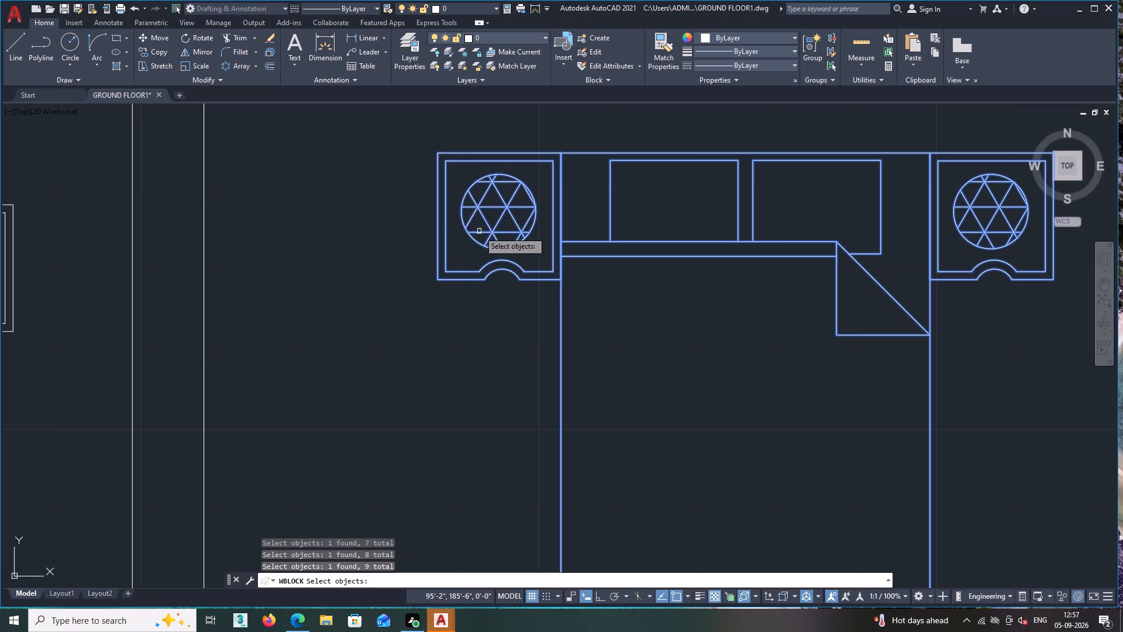
pyautogui.scroll(-2, 470, 292)
pyautogui.rightClick(573, 323)
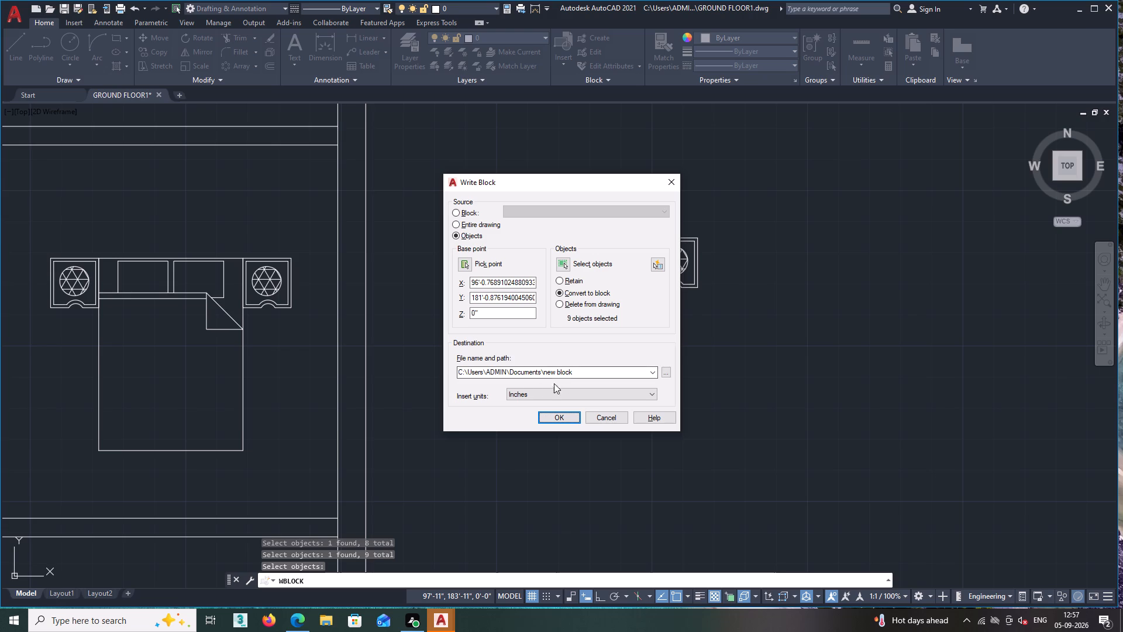
# Name the block file new block3 in the Documents folder and write the block.
pyautogui.click(578, 374)
pyautogui.click(578, 374)
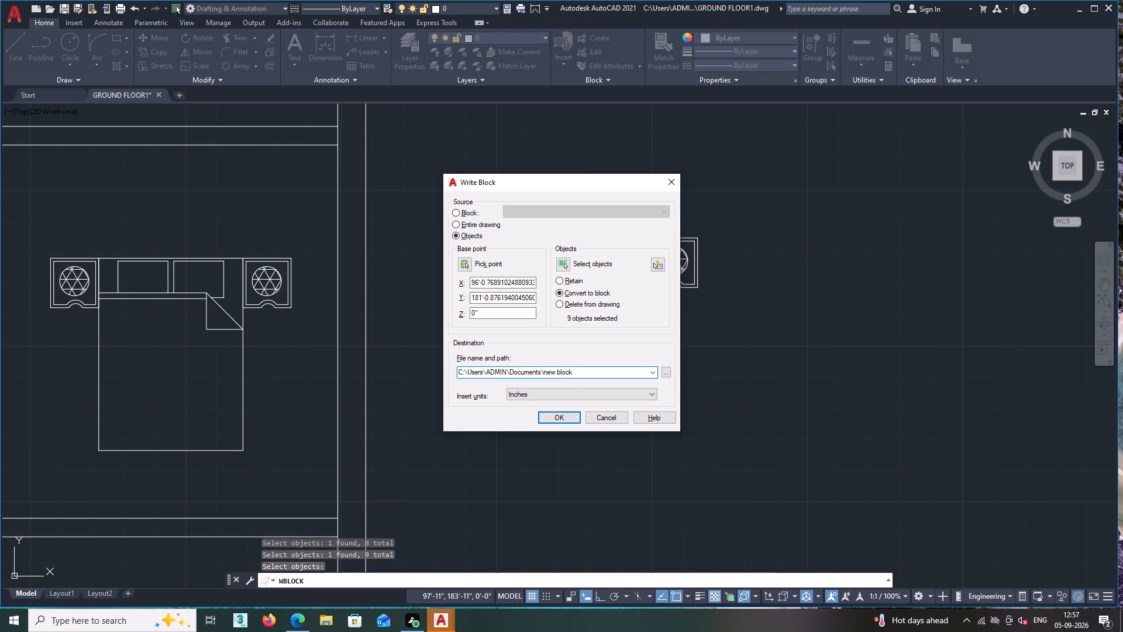
pyautogui.click(578, 374)
pyautogui.press('3')
pyautogui.click(560, 421)
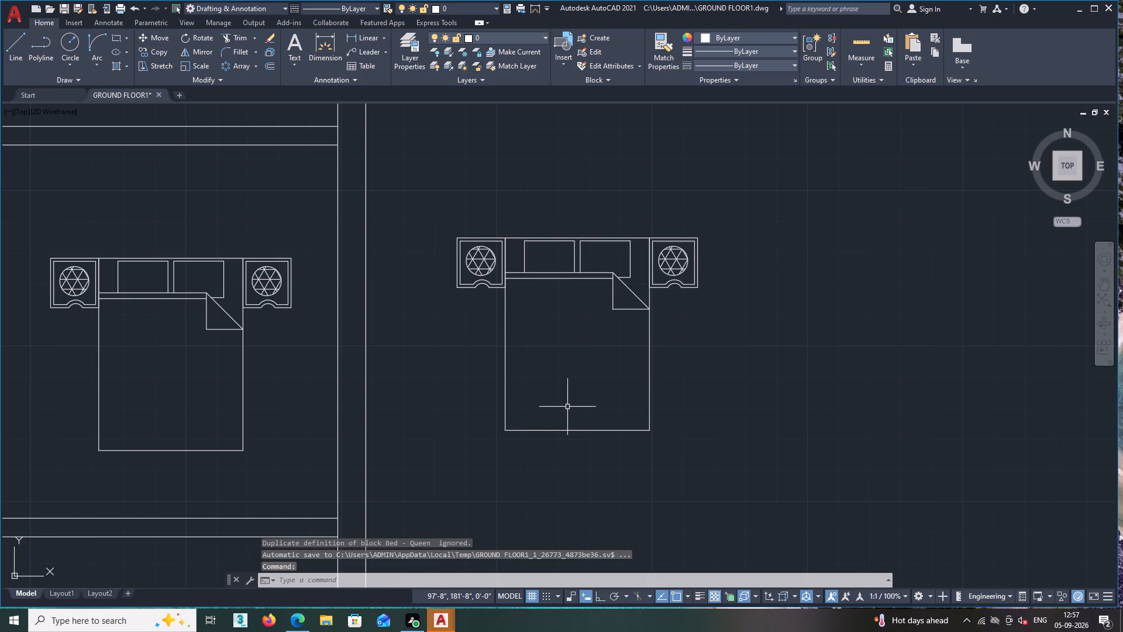
# Delete the bed set block standing outside the plan's right wall.
pyautogui.scroll(-4, 600, 393)
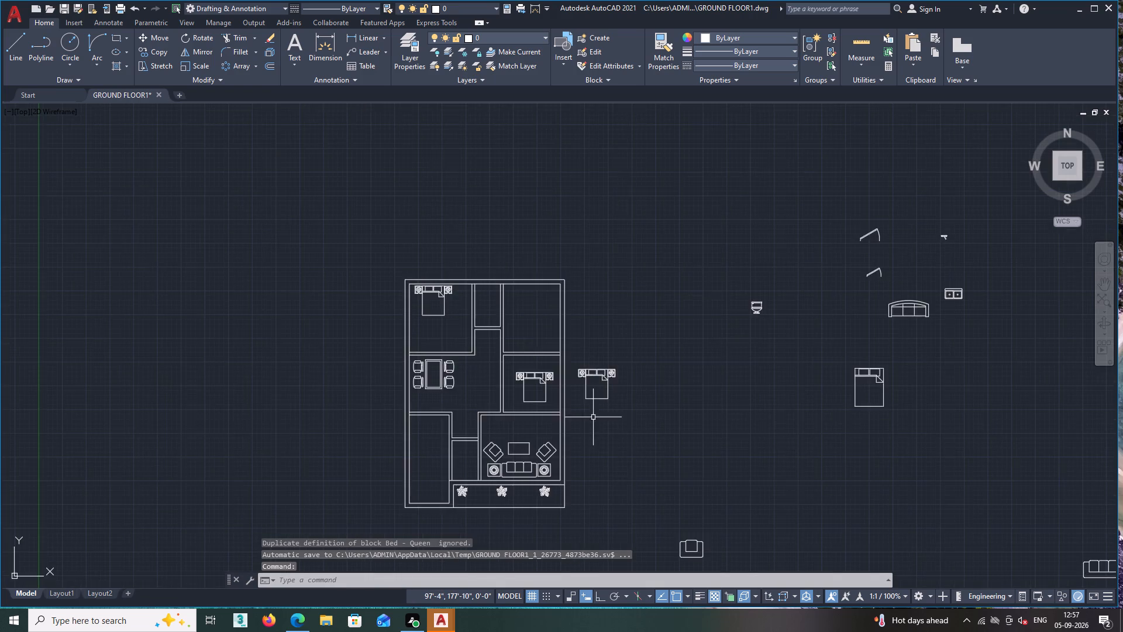
pyautogui.scroll(2, 593, 417)
pyautogui.click(688, 259)
pyautogui.moveTo(688, 259); pyautogui.dragTo(685, 265)
pyautogui.doubleClick(535, 417)
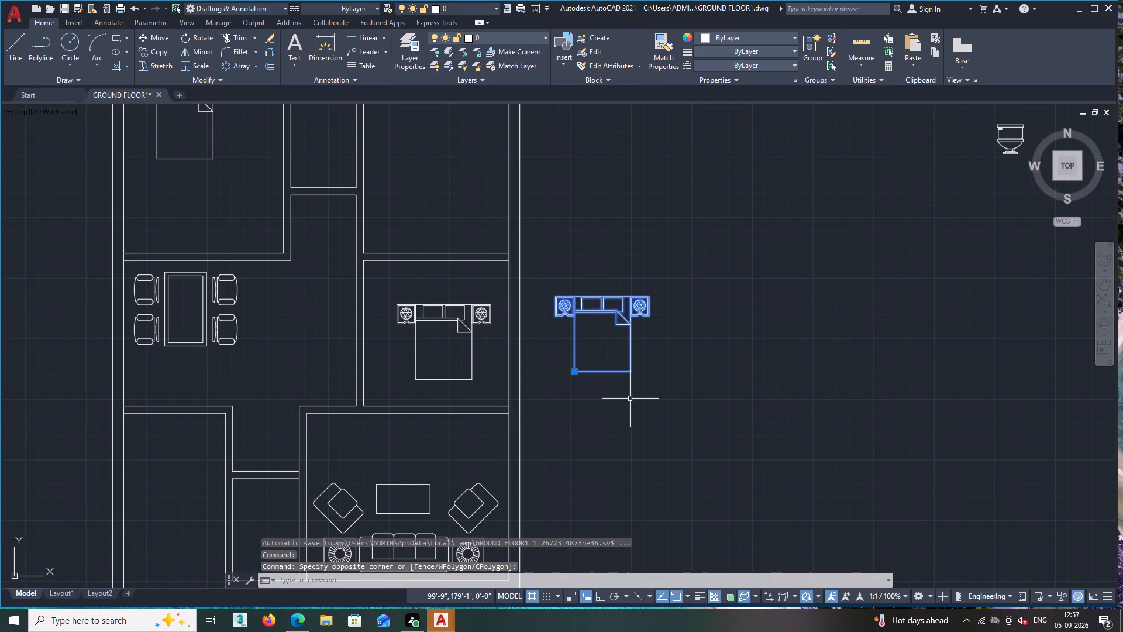
pyautogui.press('Delete')
pyautogui.scroll(-2, 632, 394)
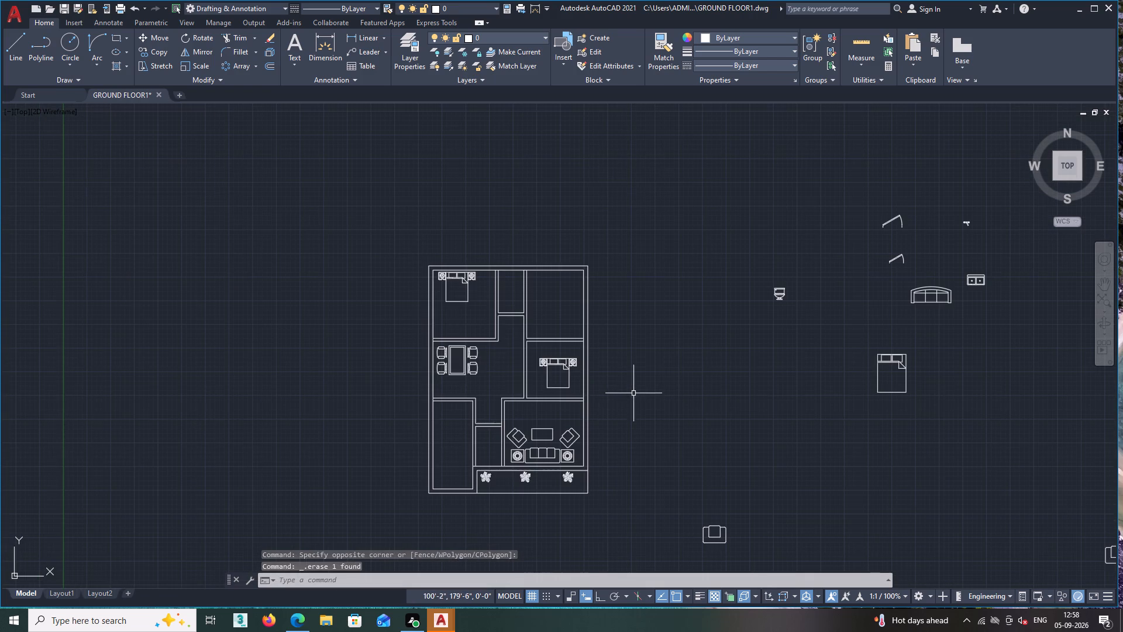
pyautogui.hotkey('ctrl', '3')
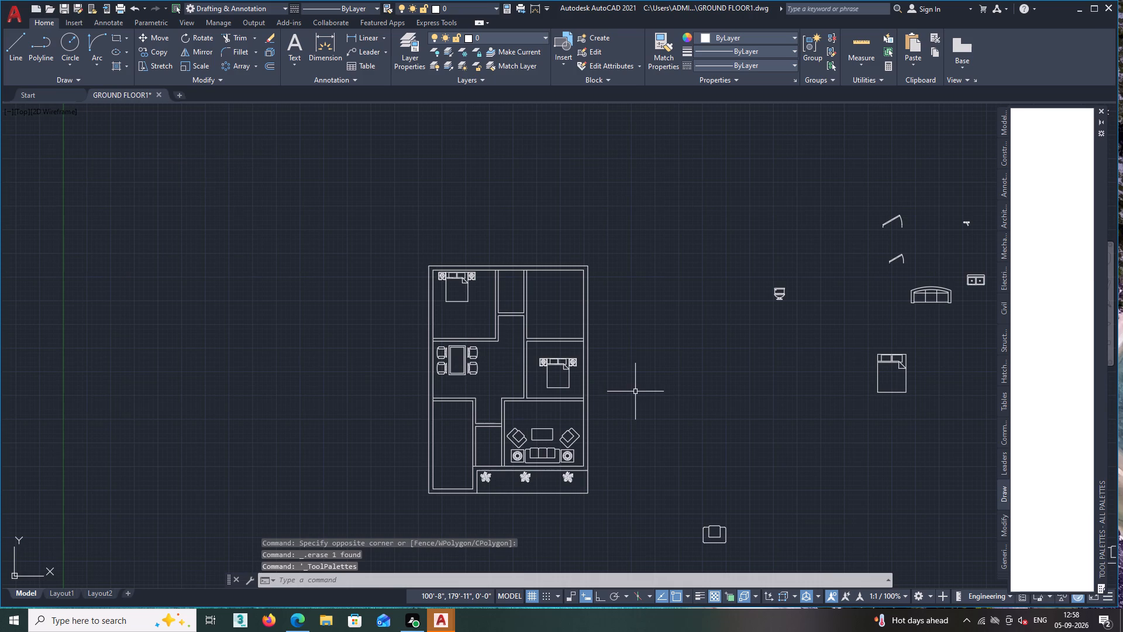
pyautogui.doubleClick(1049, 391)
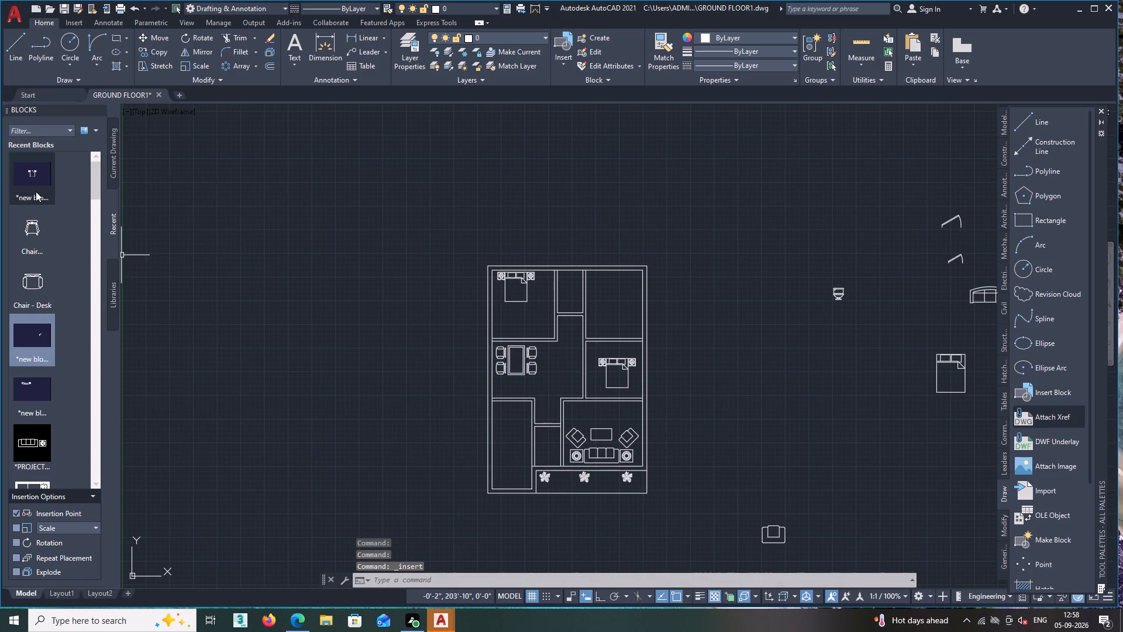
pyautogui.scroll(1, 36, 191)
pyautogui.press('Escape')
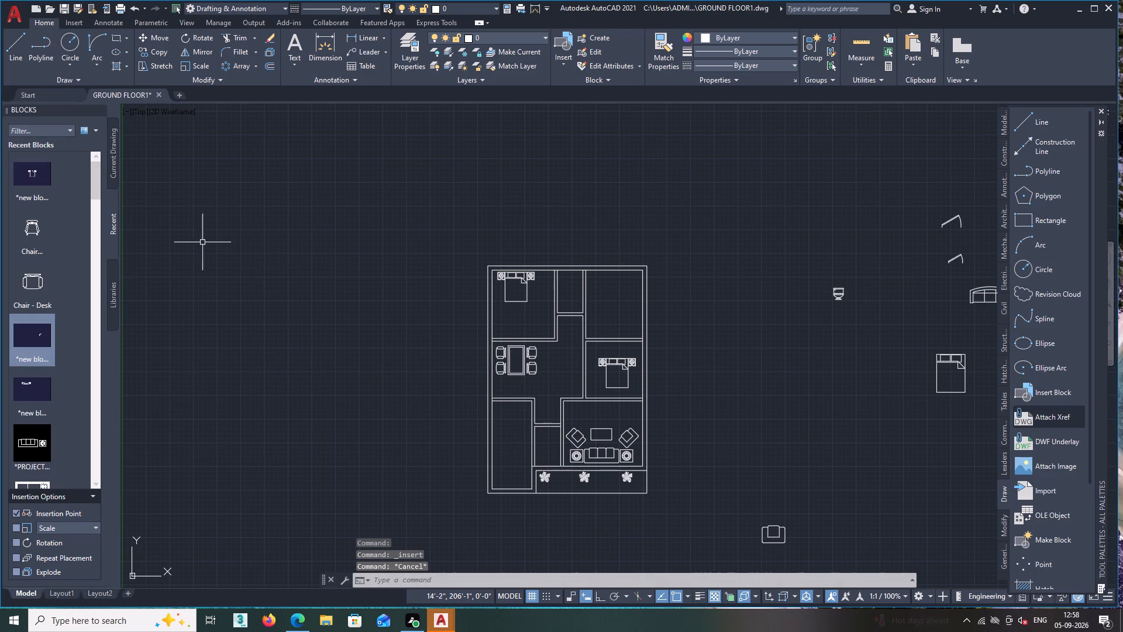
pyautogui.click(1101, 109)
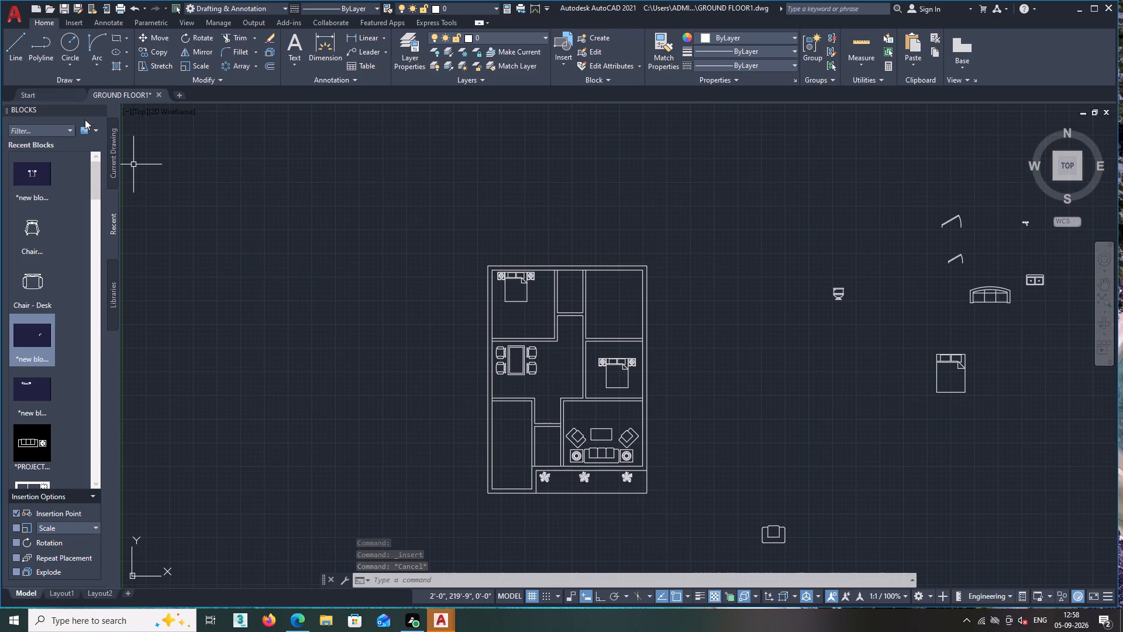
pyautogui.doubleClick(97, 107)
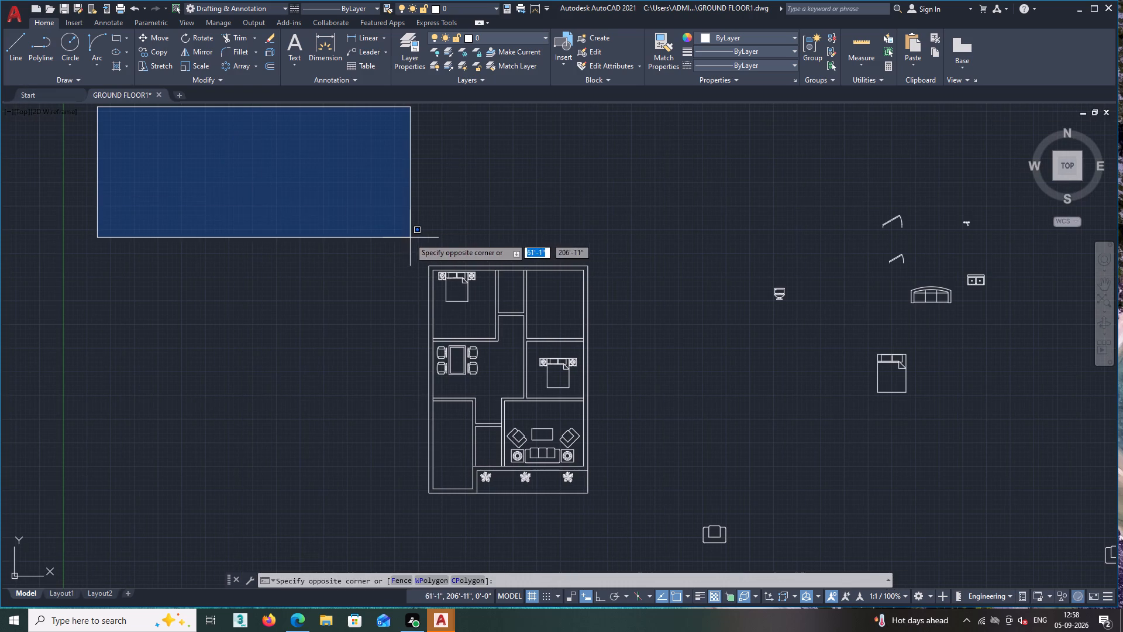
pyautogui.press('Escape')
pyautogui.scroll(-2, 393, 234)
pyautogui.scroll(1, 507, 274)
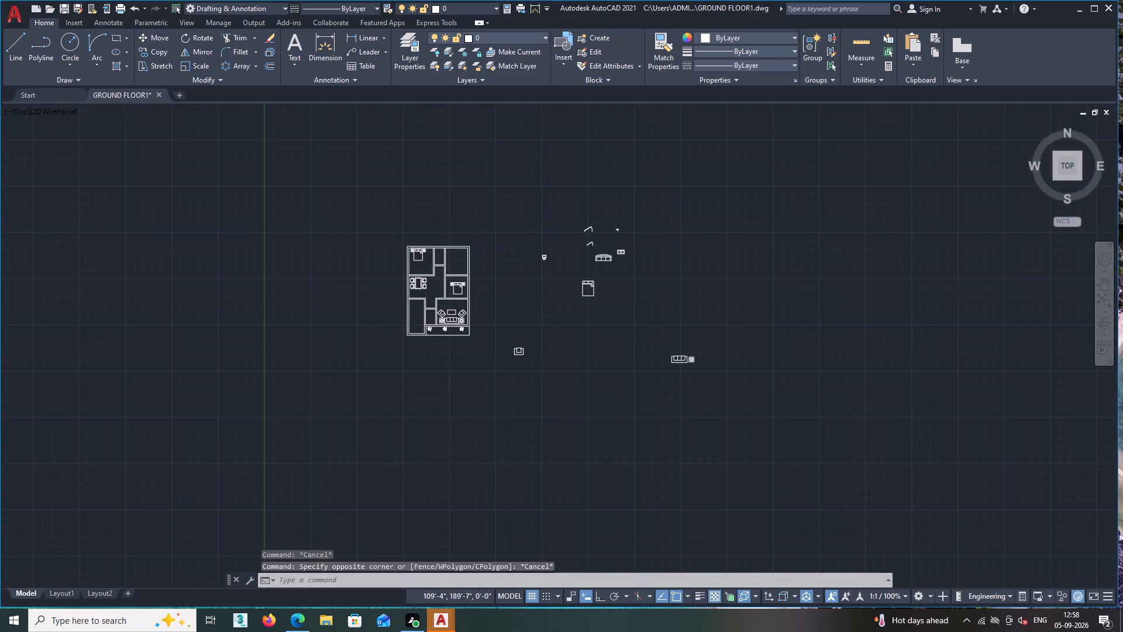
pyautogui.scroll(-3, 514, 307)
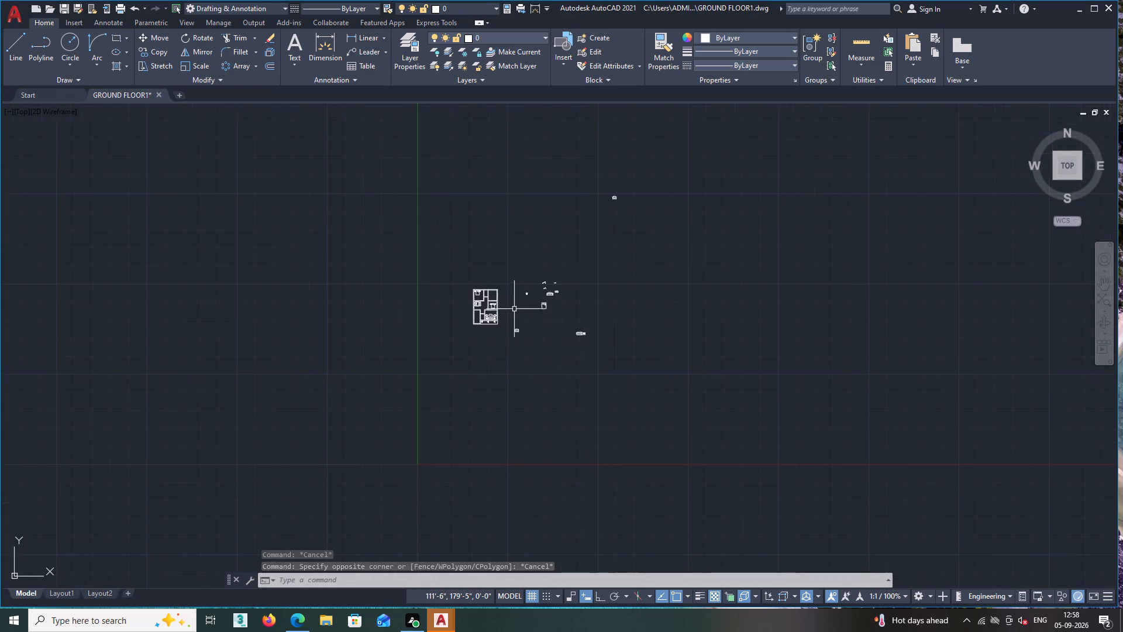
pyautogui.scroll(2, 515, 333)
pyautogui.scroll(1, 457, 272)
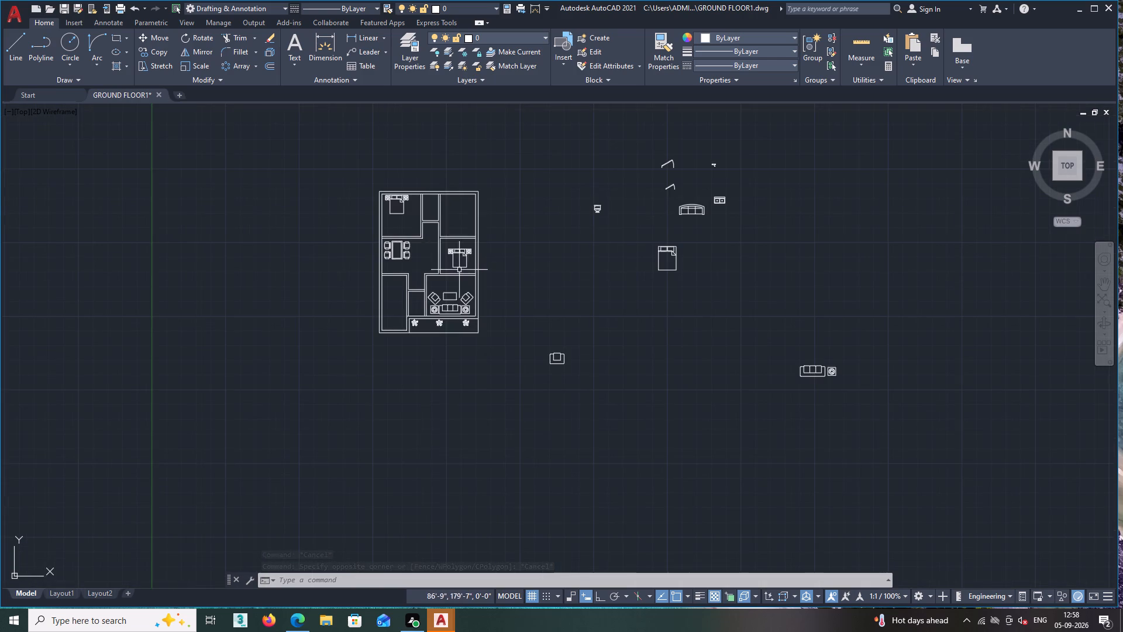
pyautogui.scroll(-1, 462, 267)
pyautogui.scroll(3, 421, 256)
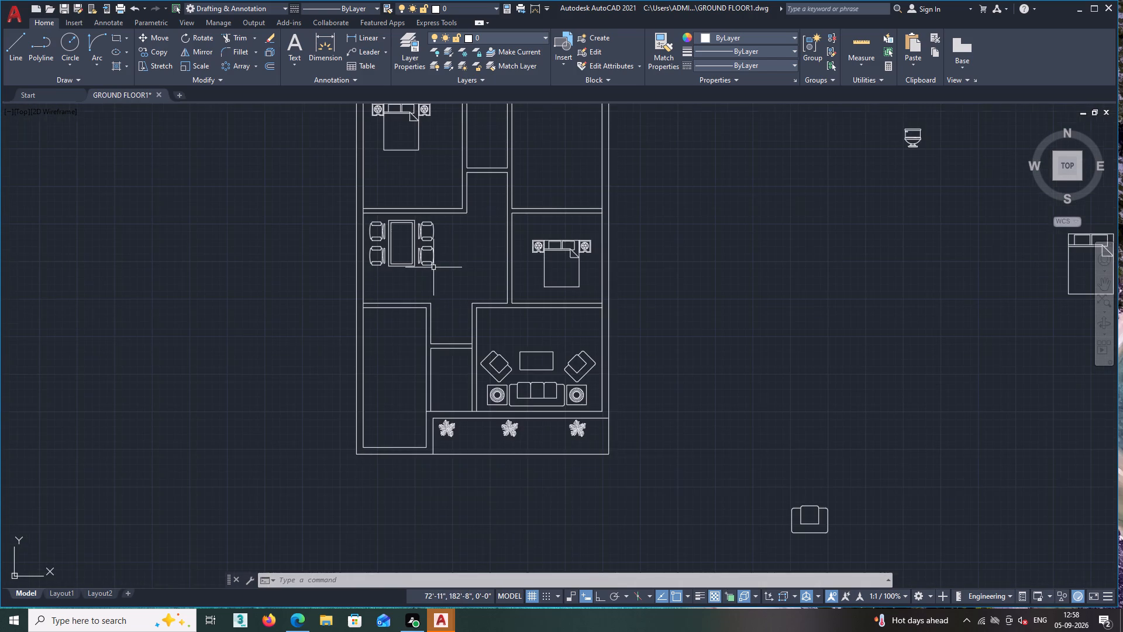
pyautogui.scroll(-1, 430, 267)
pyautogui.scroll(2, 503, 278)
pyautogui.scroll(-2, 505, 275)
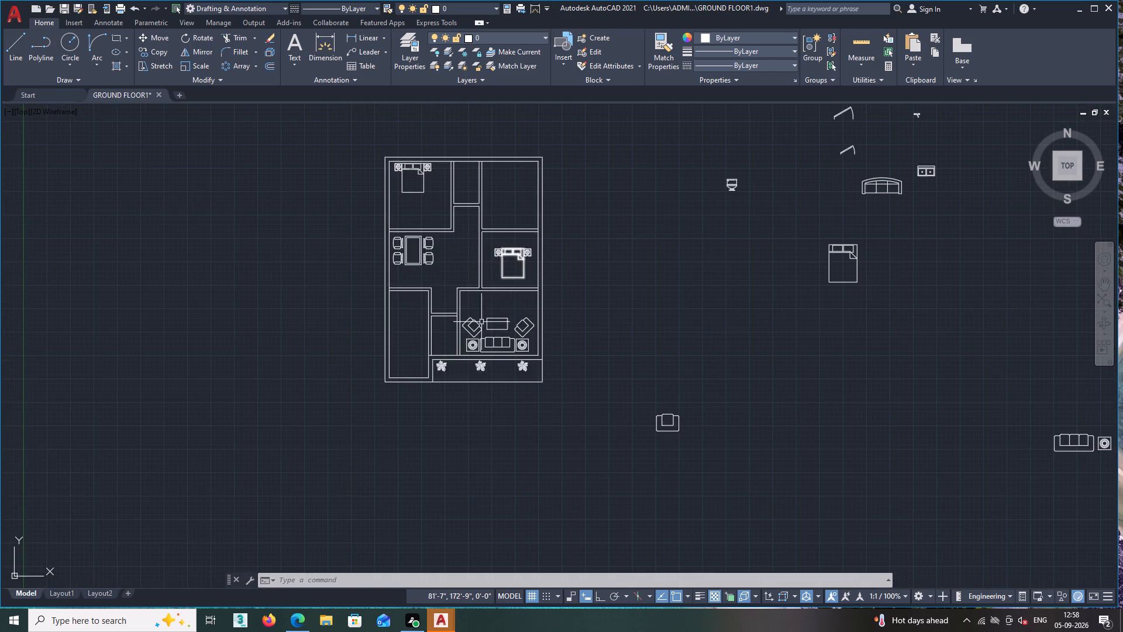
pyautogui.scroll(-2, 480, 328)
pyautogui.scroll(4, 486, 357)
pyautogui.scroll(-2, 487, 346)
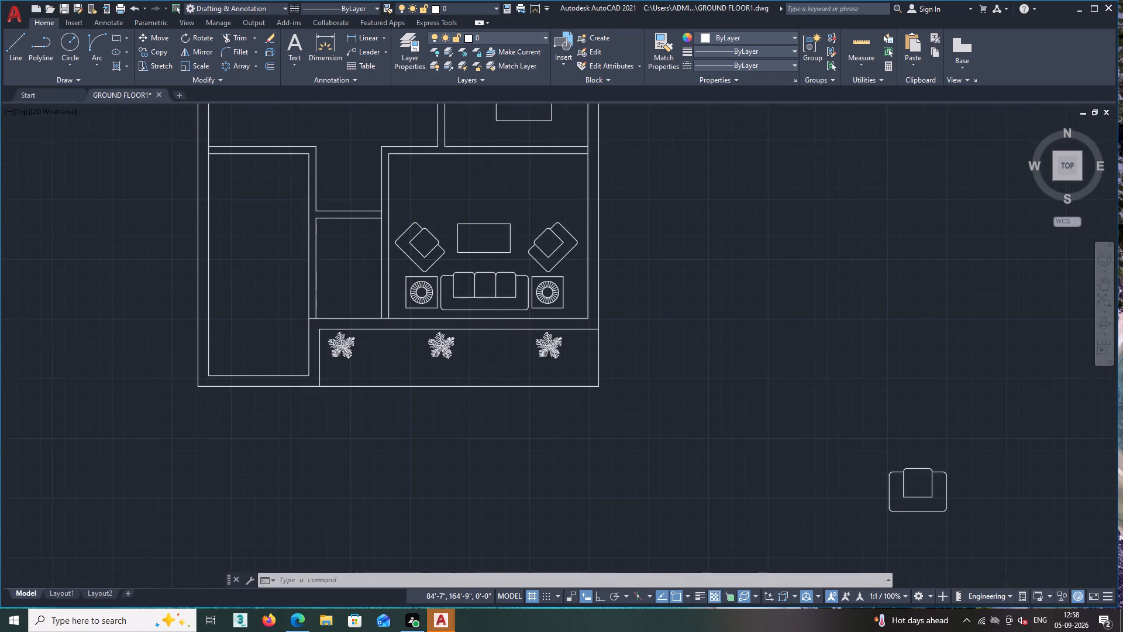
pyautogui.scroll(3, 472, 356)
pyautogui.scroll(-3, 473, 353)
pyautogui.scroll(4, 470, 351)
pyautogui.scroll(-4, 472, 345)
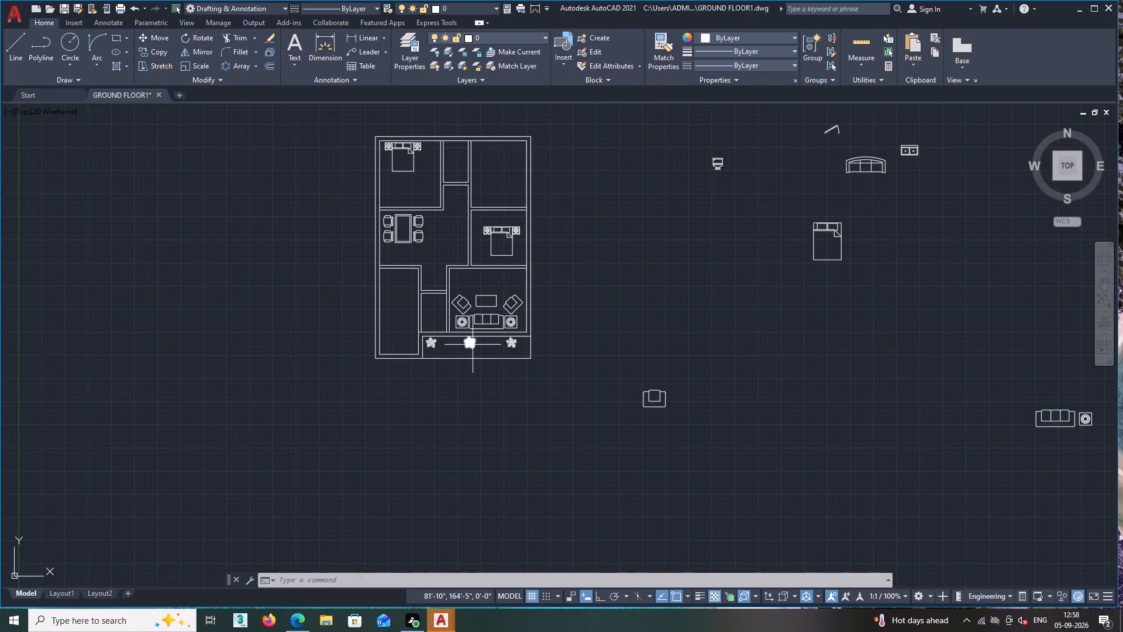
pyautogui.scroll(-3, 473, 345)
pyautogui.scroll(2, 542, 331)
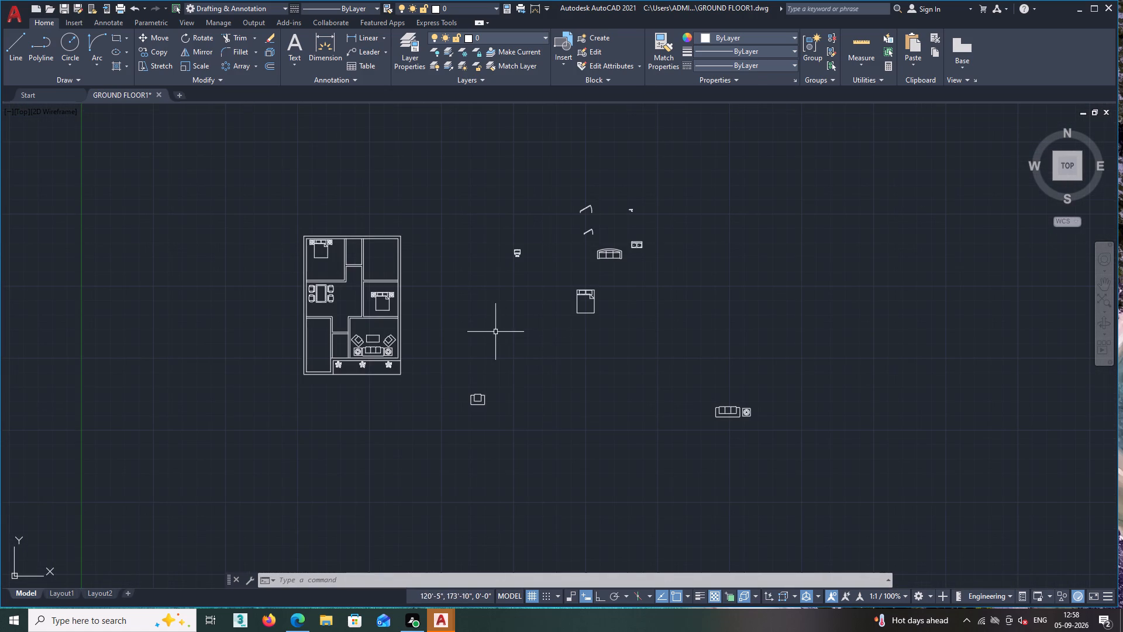
# Delete the loose bed, curved sofa, armchair, and sofa with side table standing outside the plan's right wall.
pyautogui.scroll(1, 447, 321)
pyautogui.doubleClick(753, 251)
pyautogui.doubleClick(625, 334)
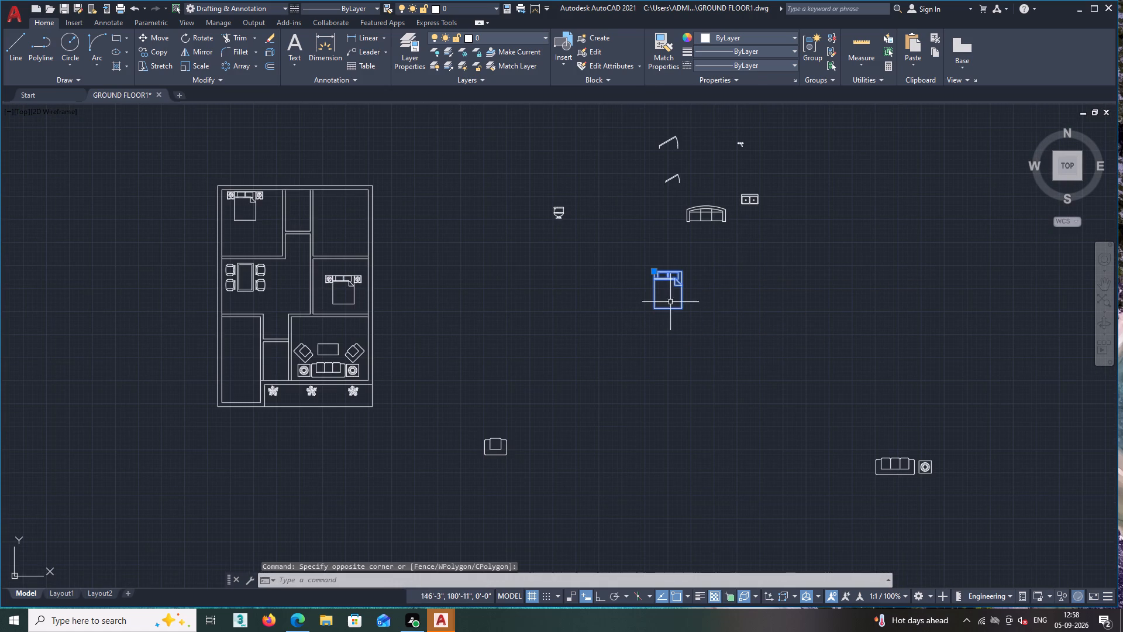
pyautogui.moveTo(715, 184); pyautogui.dragTo(715, 189)
pyautogui.doubleClick(685, 240)
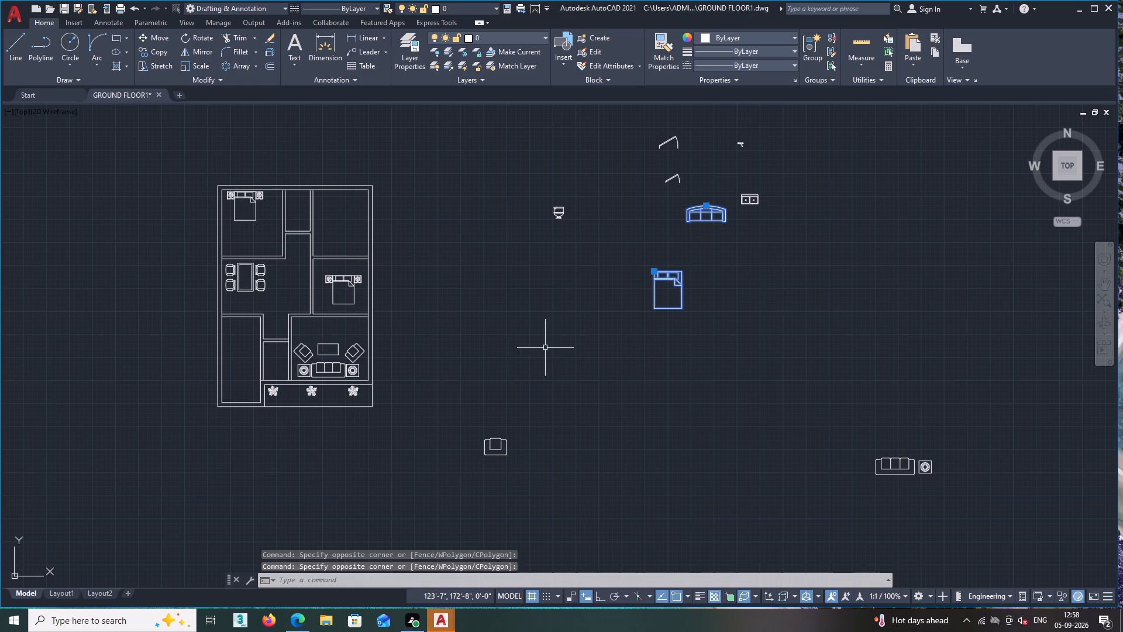
pyautogui.click(538, 389)
pyautogui.click(467, 483)
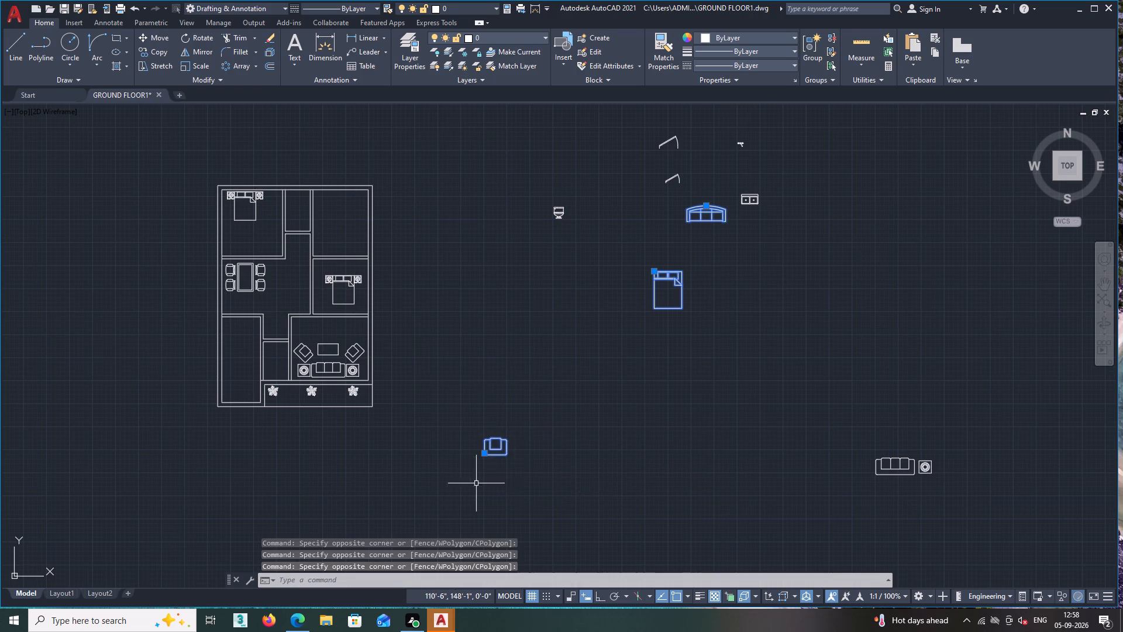
pyautogui.click(935, 428)
pyautogui.moveTo(935, 428); pyautogui.dragTo(935, 440)
pyautogui.click(846, 531)
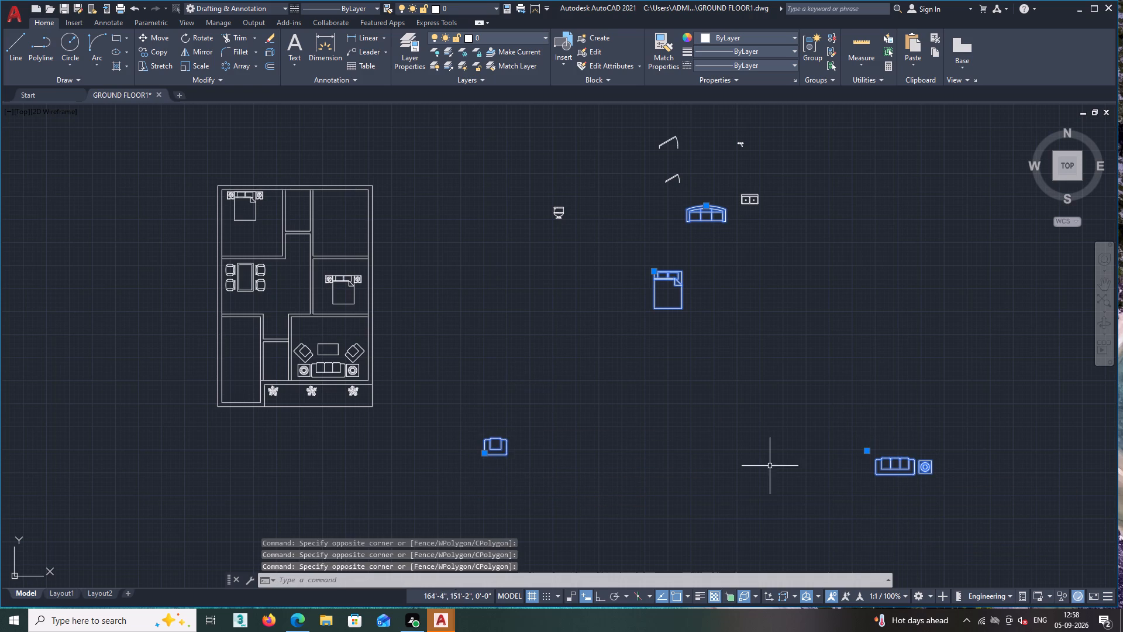
pyautogui.press('Delete')
# Rotate the bed set in the middle right bedroom by 270° about the left bedside table's upper-left corner, using Ortho.
pyautogui.scroll(-1, 767, 461)
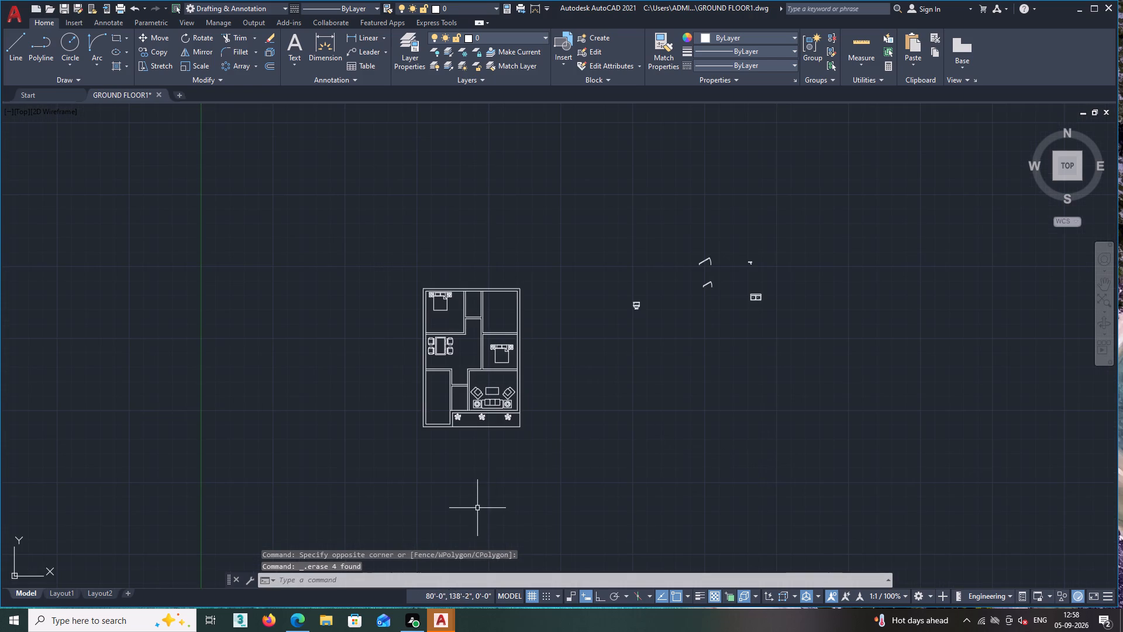
pyautogui.scroll(-1, 481, 502)
pyautogui.moveTo(478, 473); pyautogui.dragTo(566, 413, button='middle')
pyautogui.scroll(3, 578, 356)
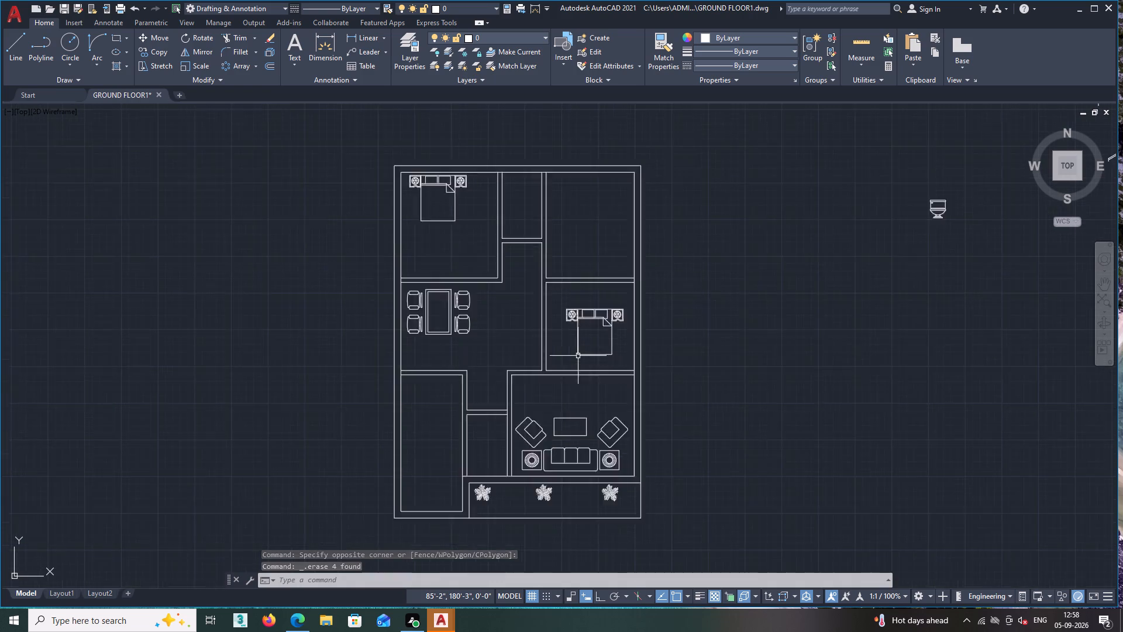
pyautogui.scroll(1, 578, 356)
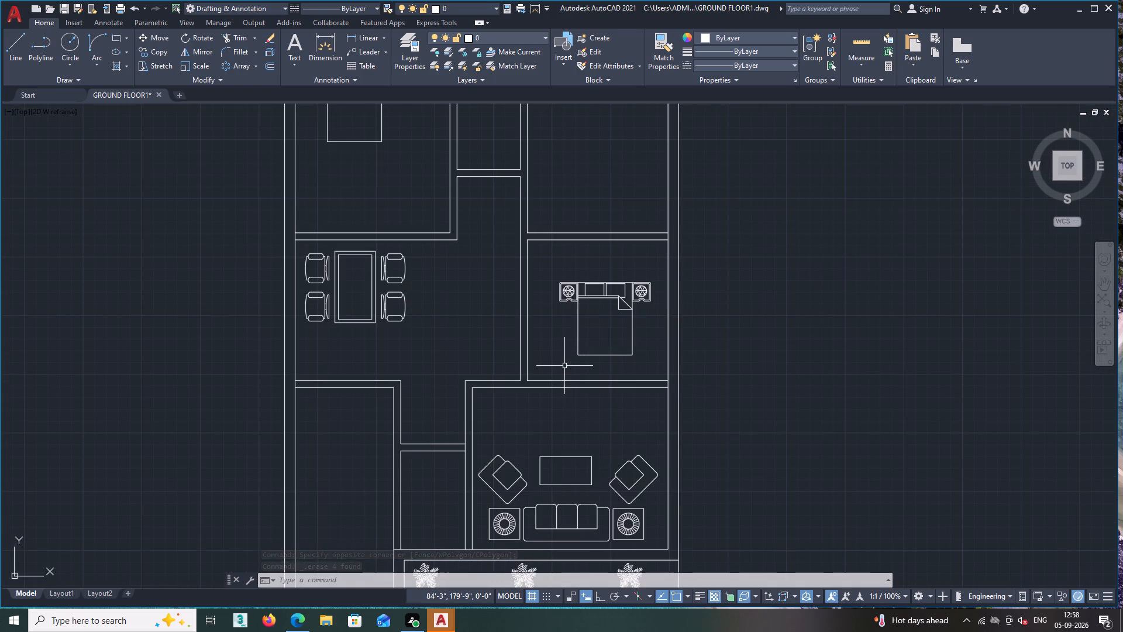
pyautogui.scroll(1, 566, 375)
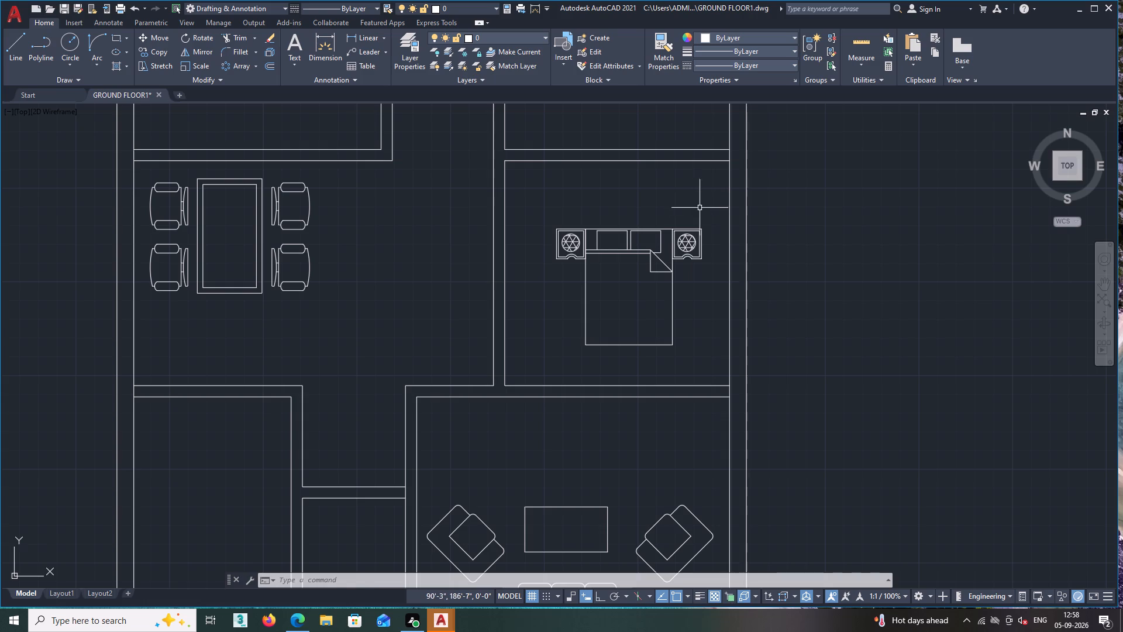
pyautogui.doubleClick(701, 205)
pyautogui.click(553, 341)
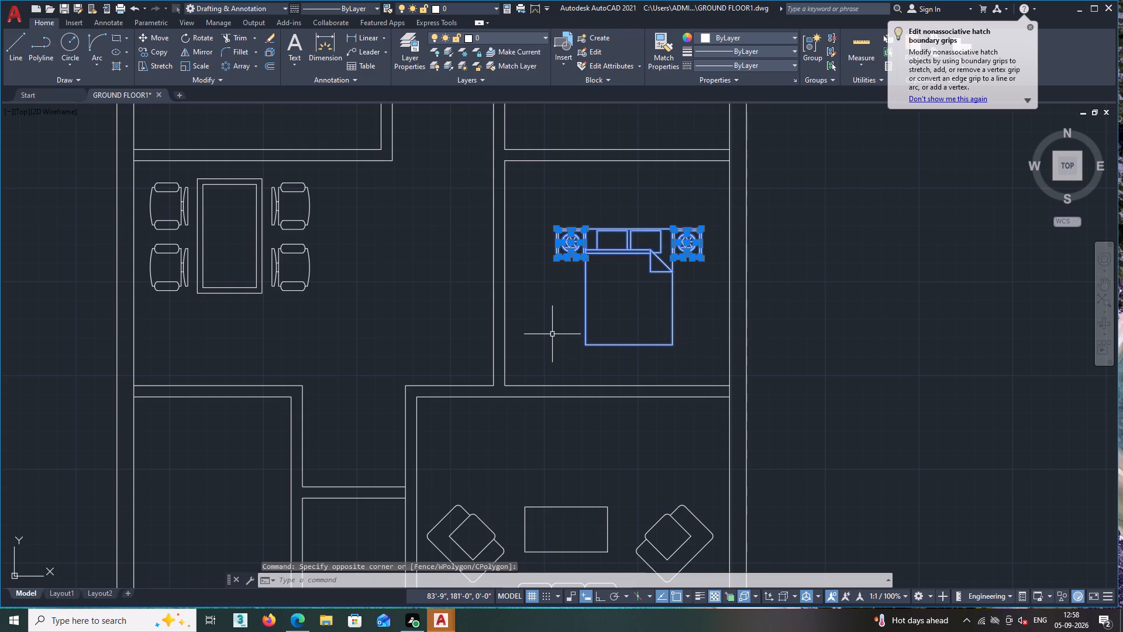
pyautogui.click(187, 36)
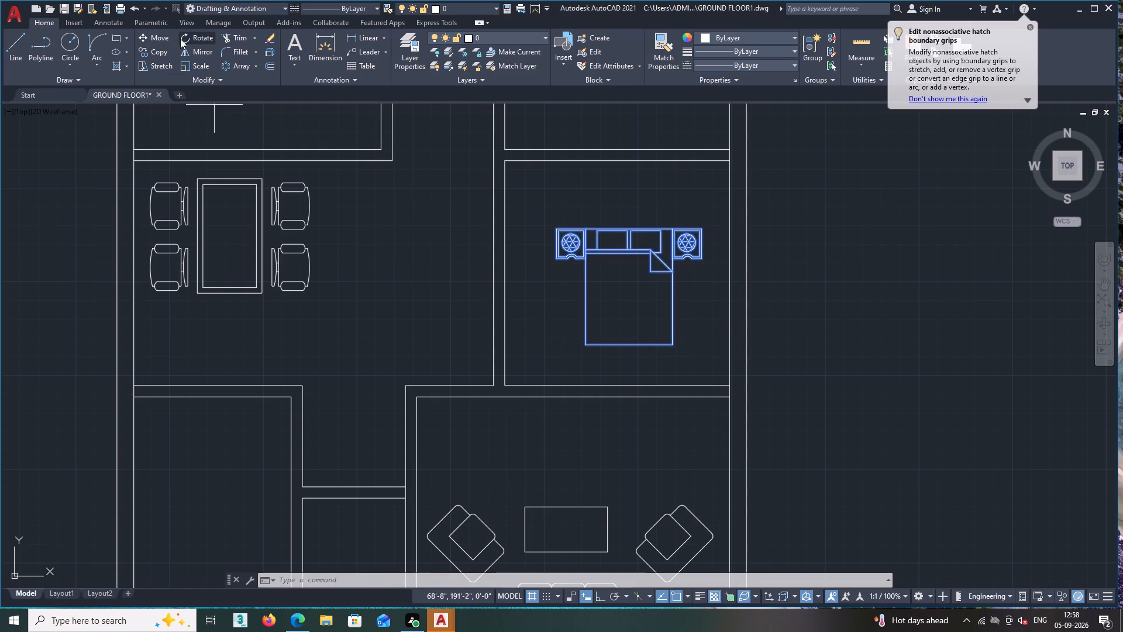
pyautogui.click(558, 229)
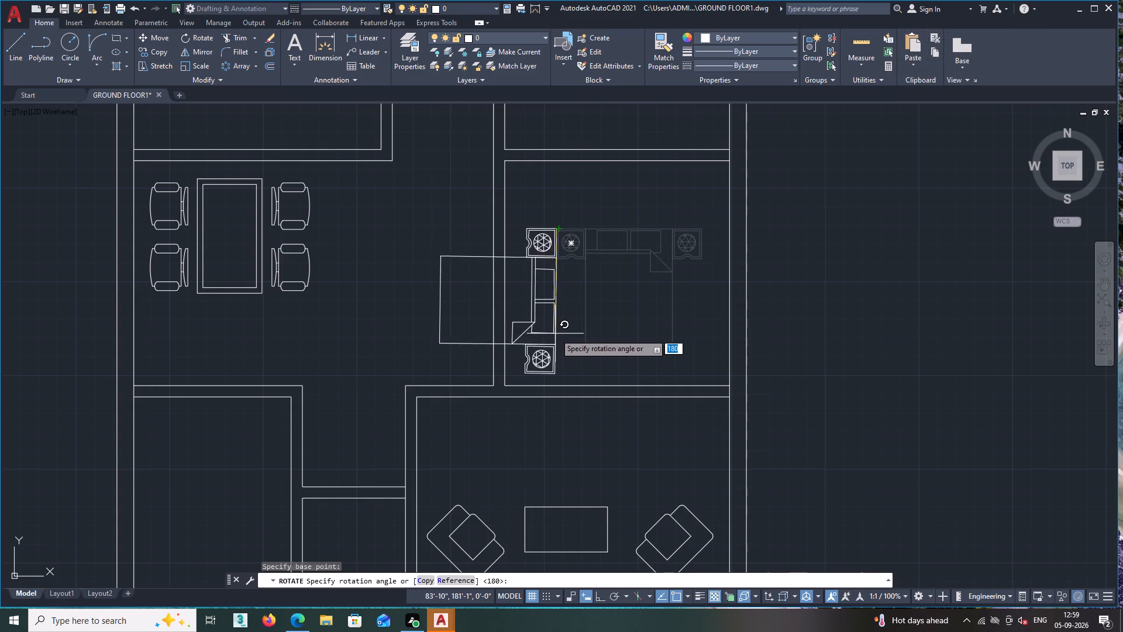
pyautogui.press('F8')
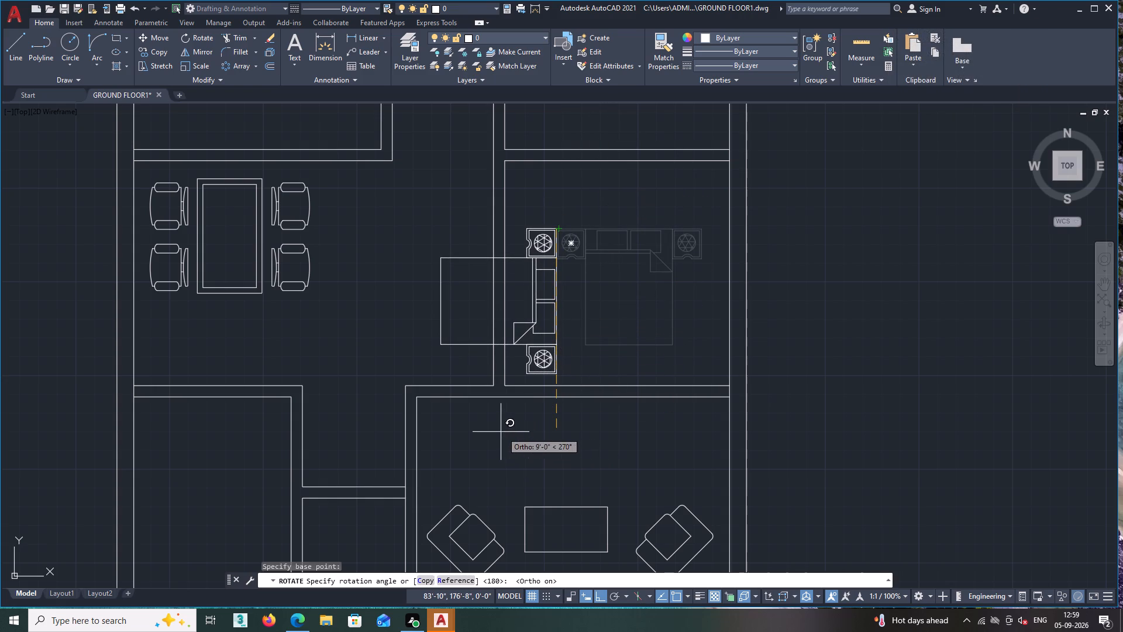
pyautogui.doubleClick(527, 454)
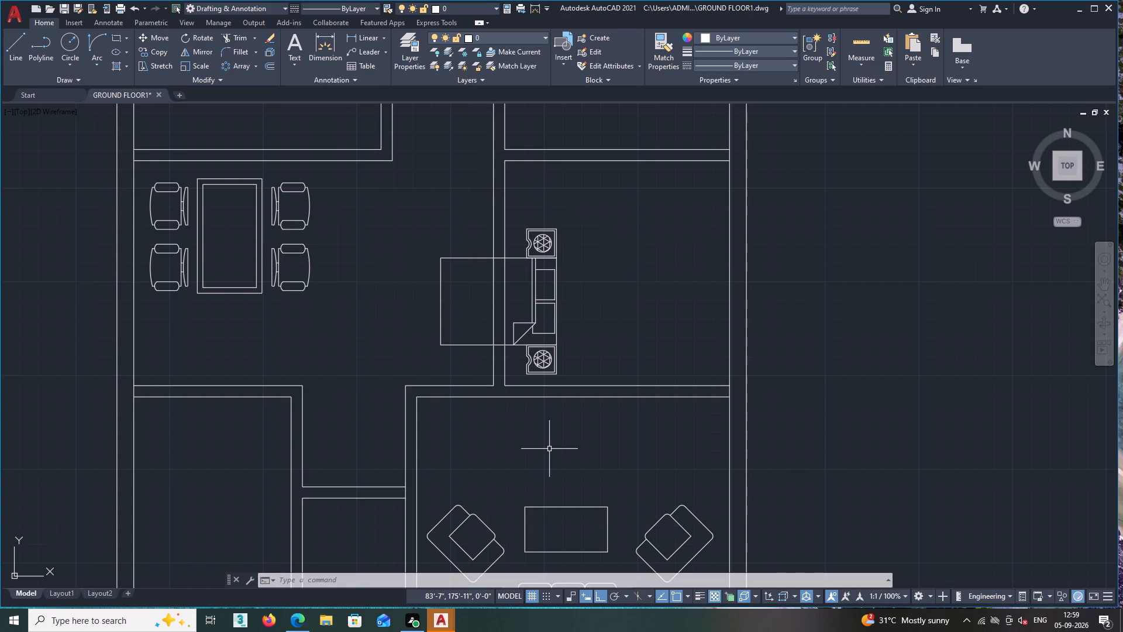
# Move the rotated bed set by its headboard edge to just inside the middle right bedroom's right wall, with Ortho off.
pyautogui.scroll(-1, 549, 443)
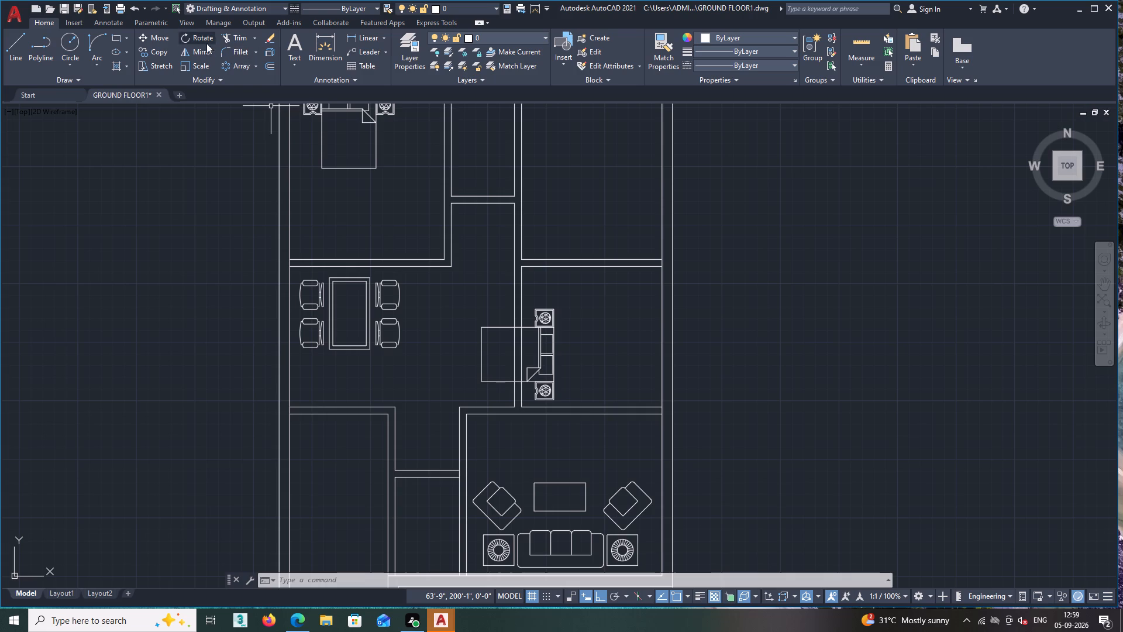
pyautogui.click(157, 34)
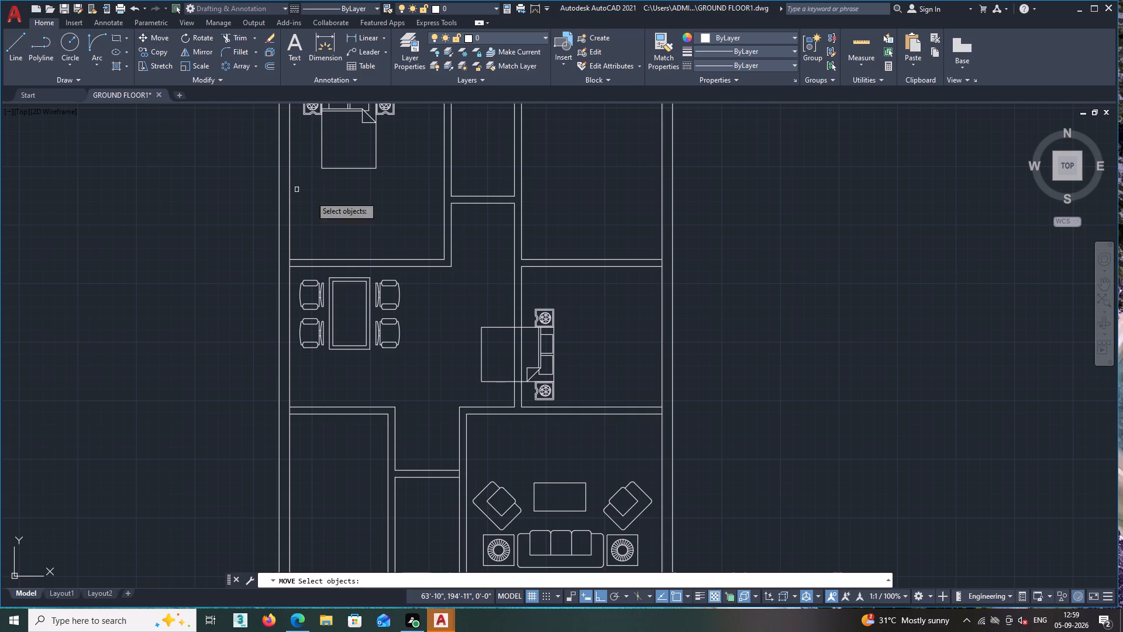
pyautogui.doubleClick(572, 283)
pyautogui.click(539, 399)
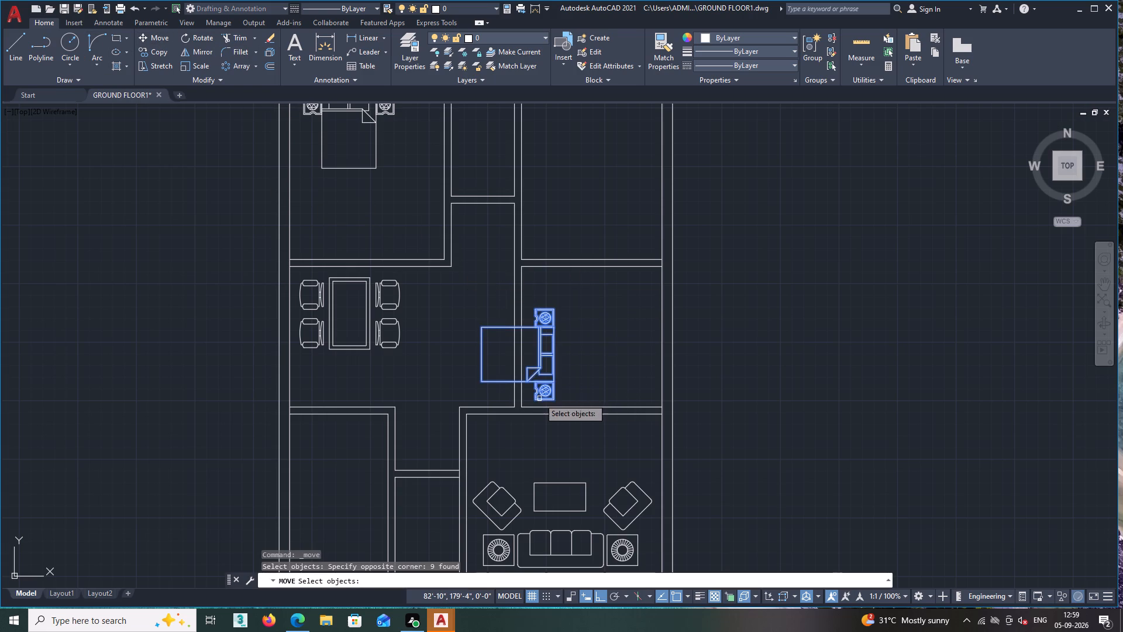
pyautogui.rightClick(590, 319)
pyautogui.scroll(3, 538, 343)
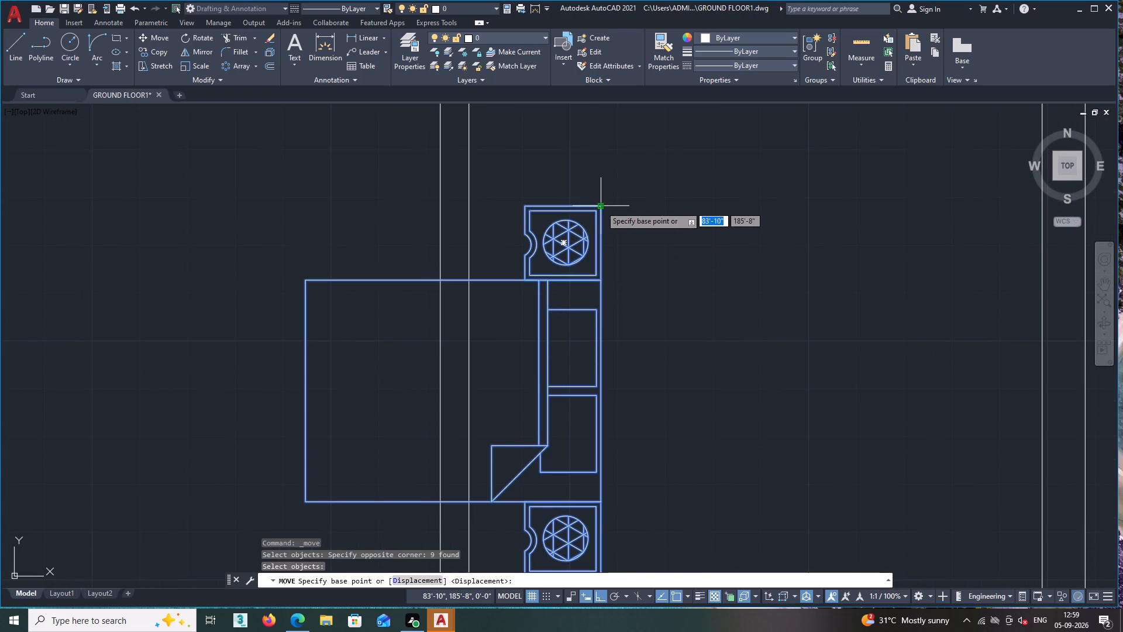
pyautogui.scroll(-1, 630, 376)
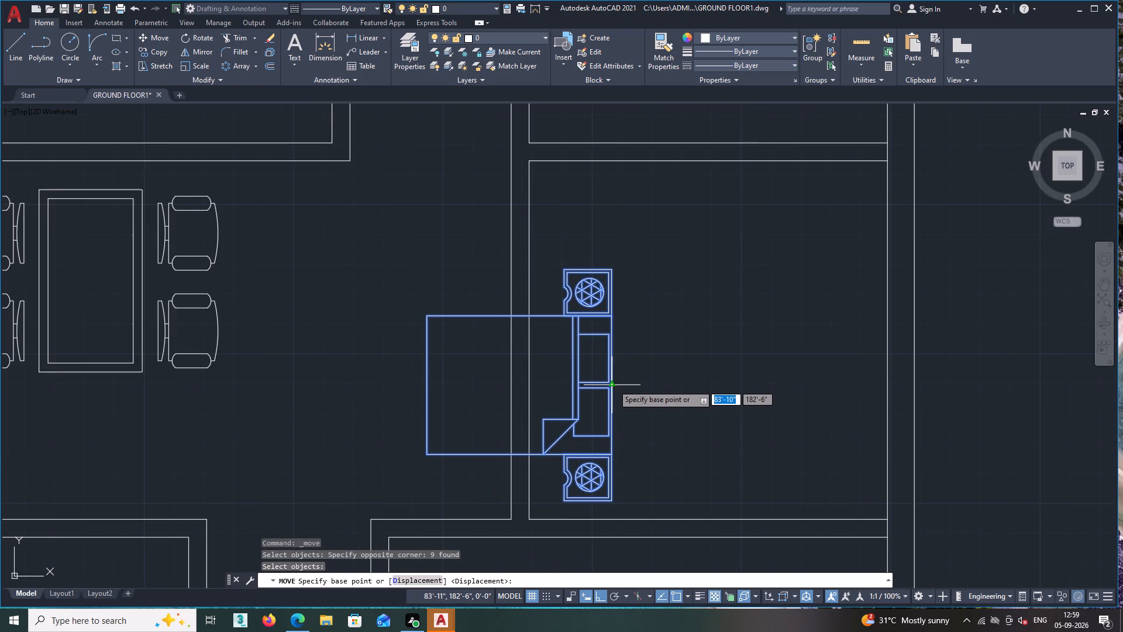
pyautogui.click(612, 386)
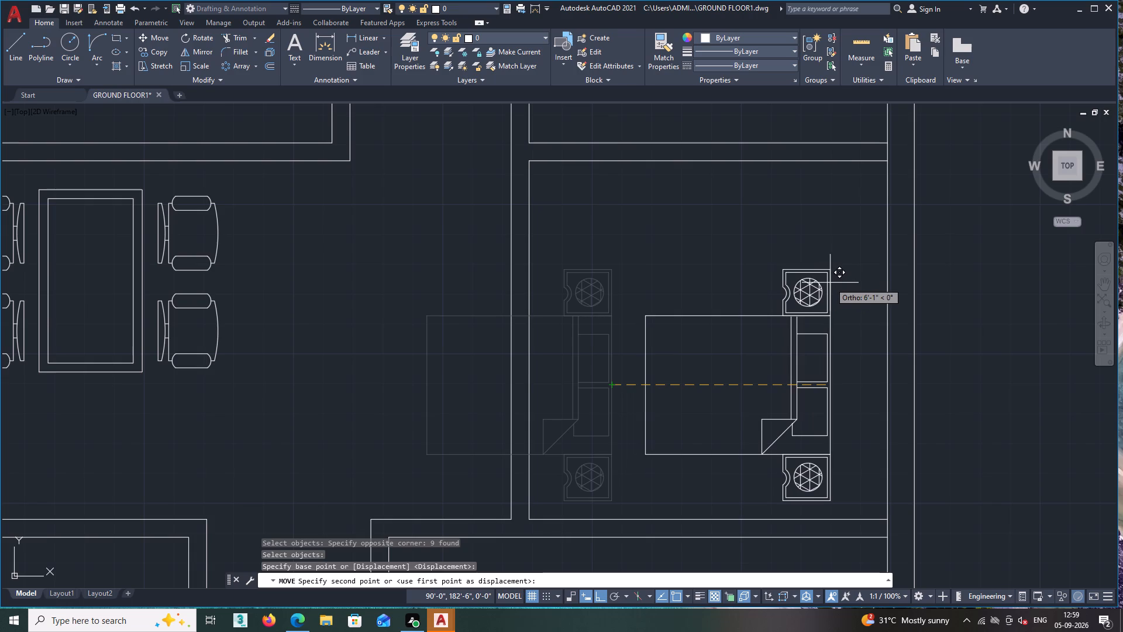
pyautogui.press('F8')
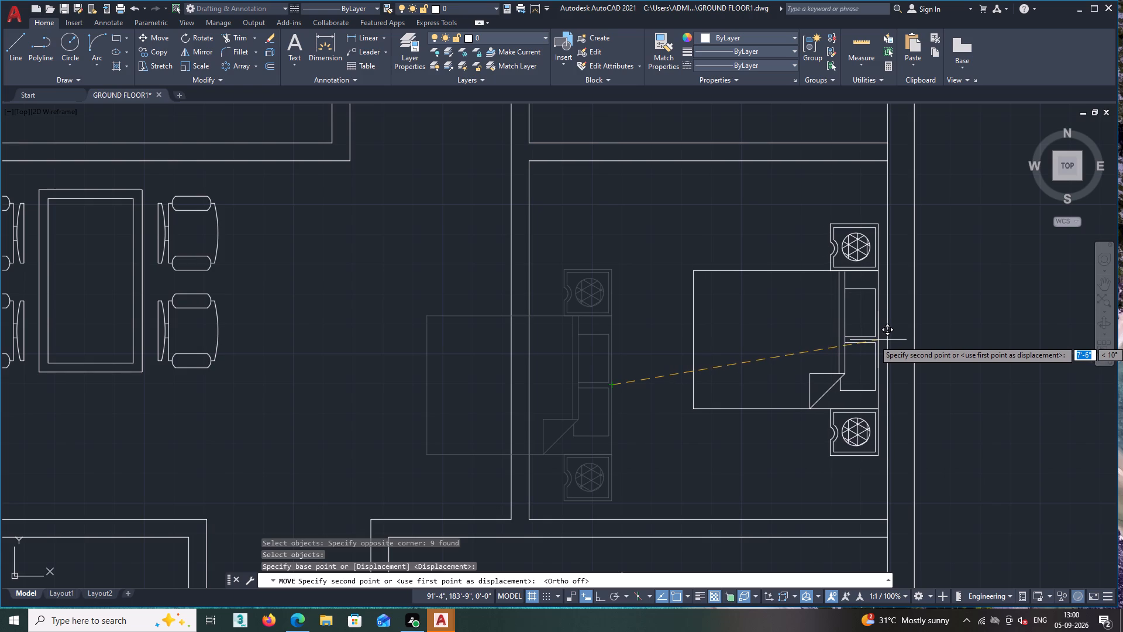
pyautogui.doubleClick(880, 340)
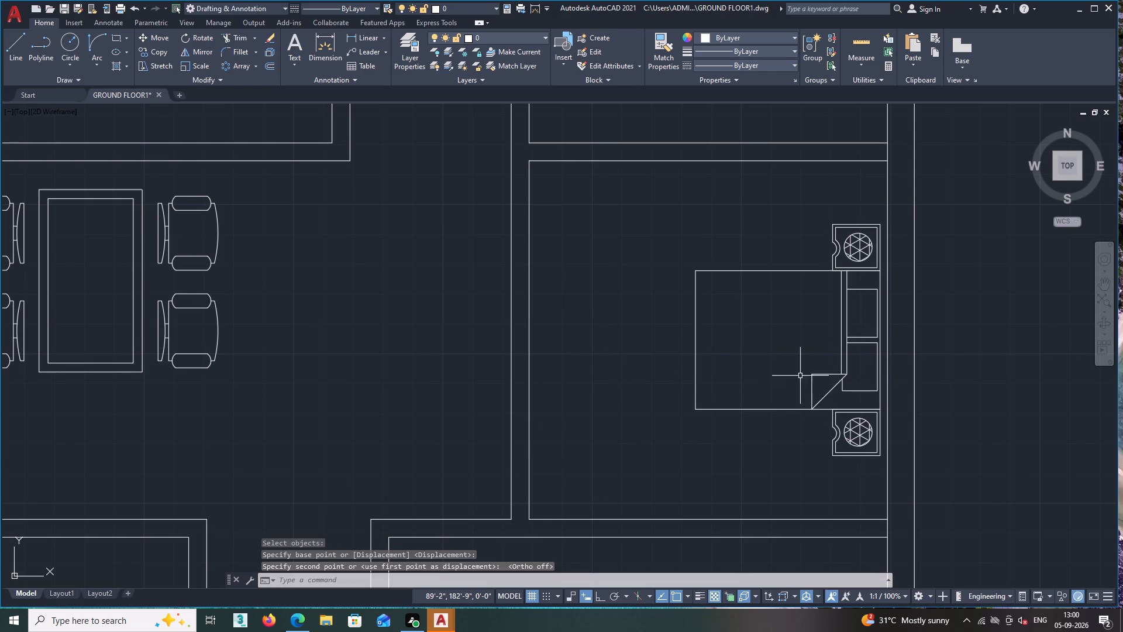
pyautogui.scroll(-2, 719, 393)
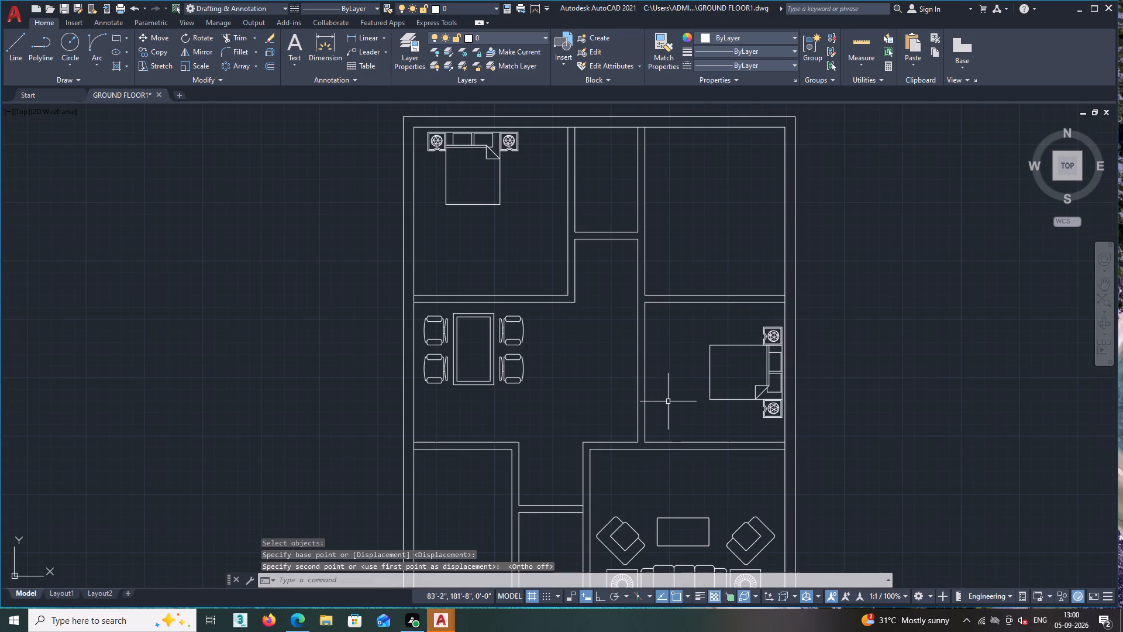
# Examine the furniture layout across the whole floor plan, including the bed set's placement in the middle right bedroom.
pyautogui.scroll(1, 683, 395)
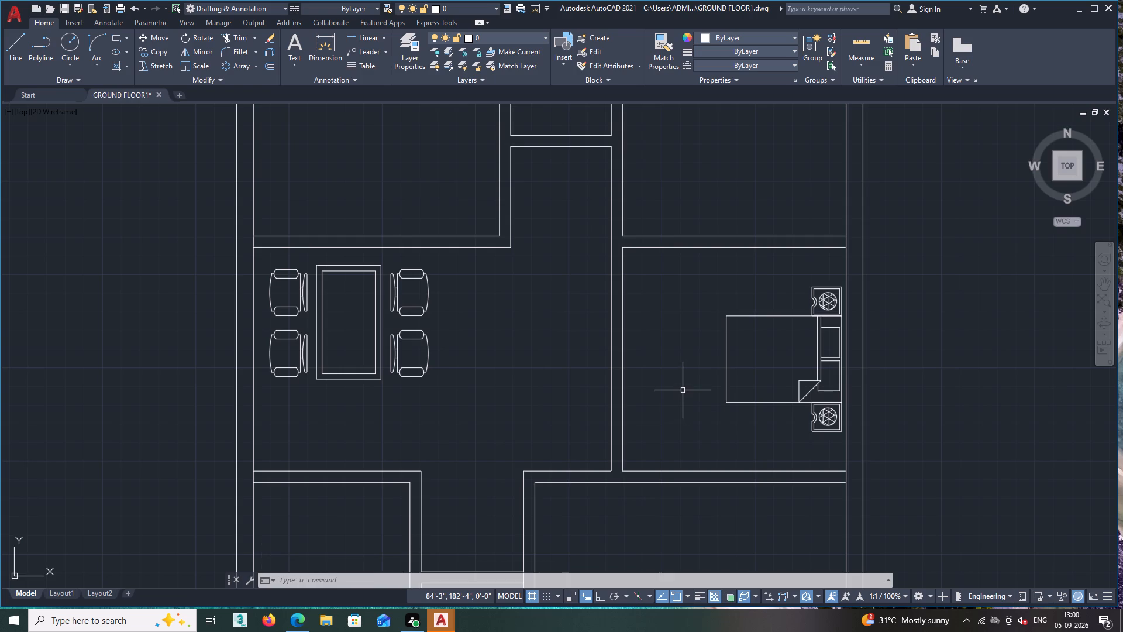
pyautogui.press('Escape')
pyautogui.scroll(-3, 716, 376)
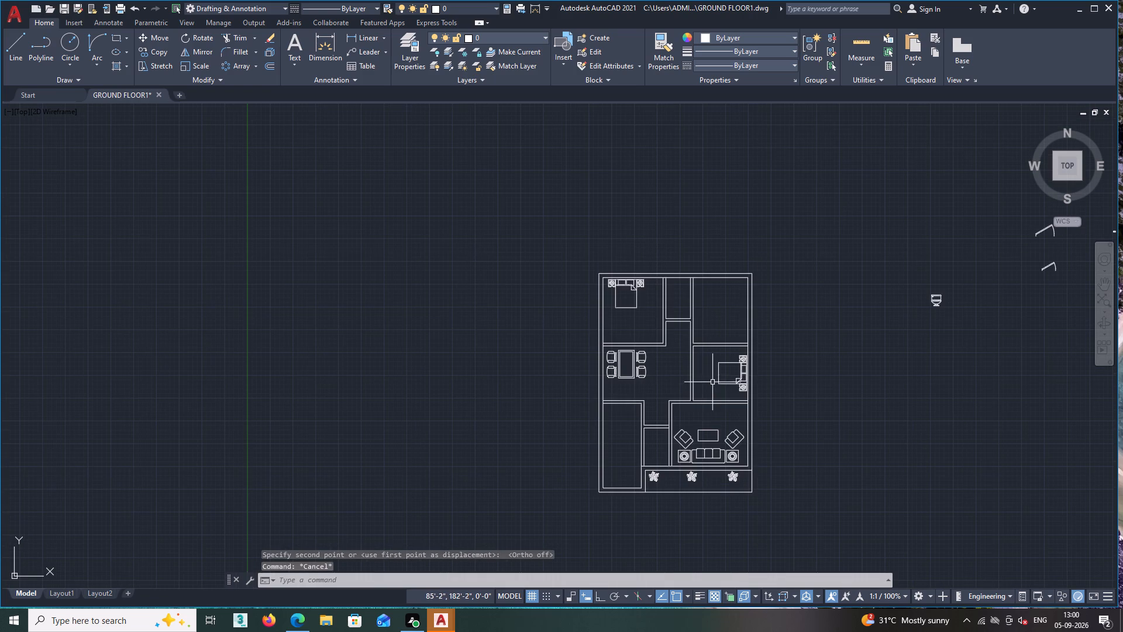
pyautogui.moveTo(710, 372); pyautogui.dragTo(718, 315, button='middle')
pyautogui.scroll(1, 716, 329)
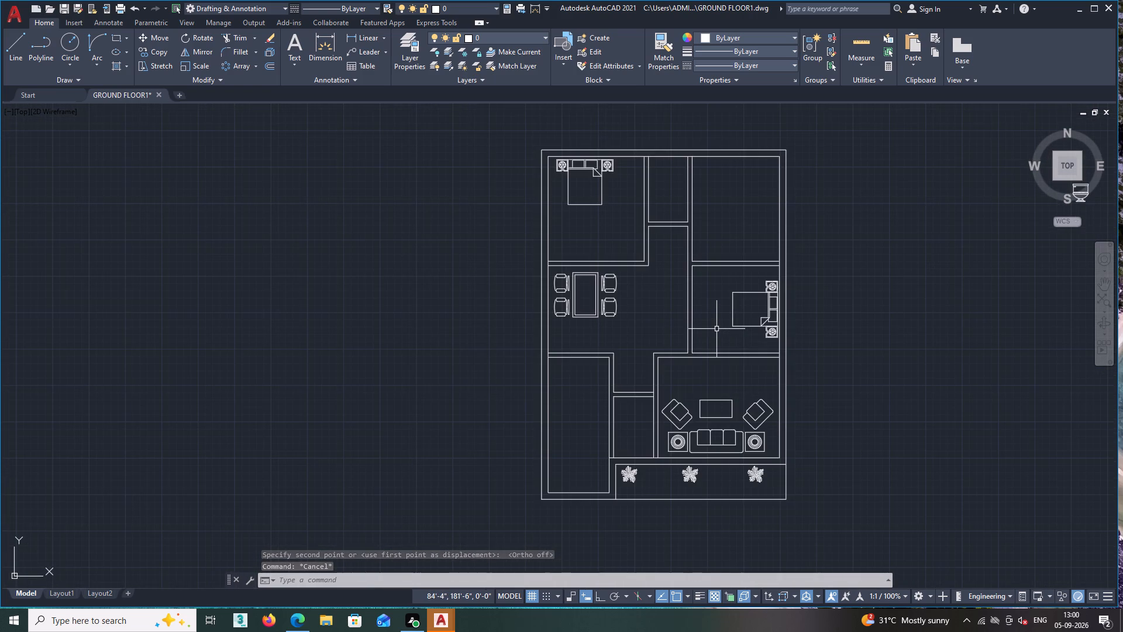
pyautogui.press('Escape')
pyautogui.scroll(1, 716, 329)
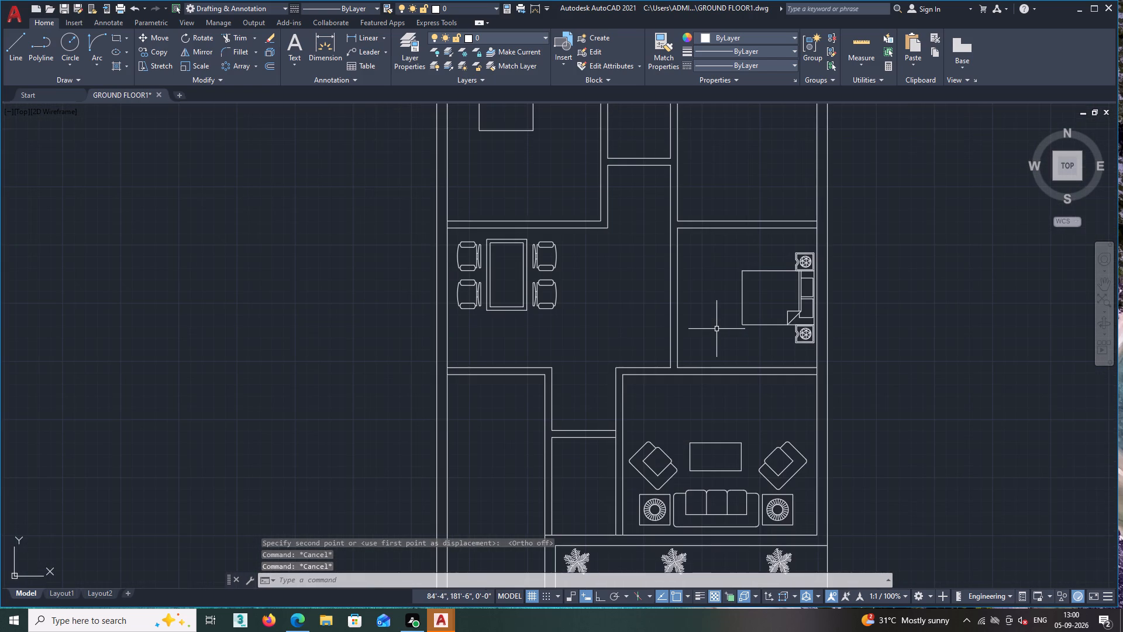
pyautogui.scroll(-2, 716, 329)
pyautogui.scroll(2, 684, 436)
pyautogui.scroll(-1, 697, 407)
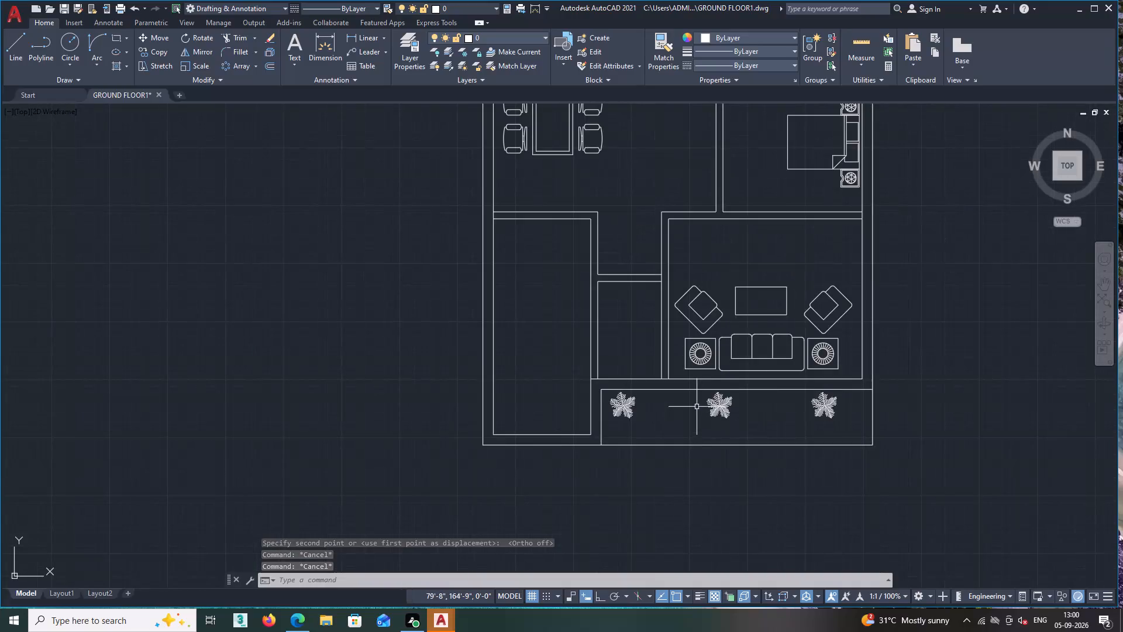
pyautogui.scroll(3, 712, 416)
pyautogui.scroll(-3, 711, 400)
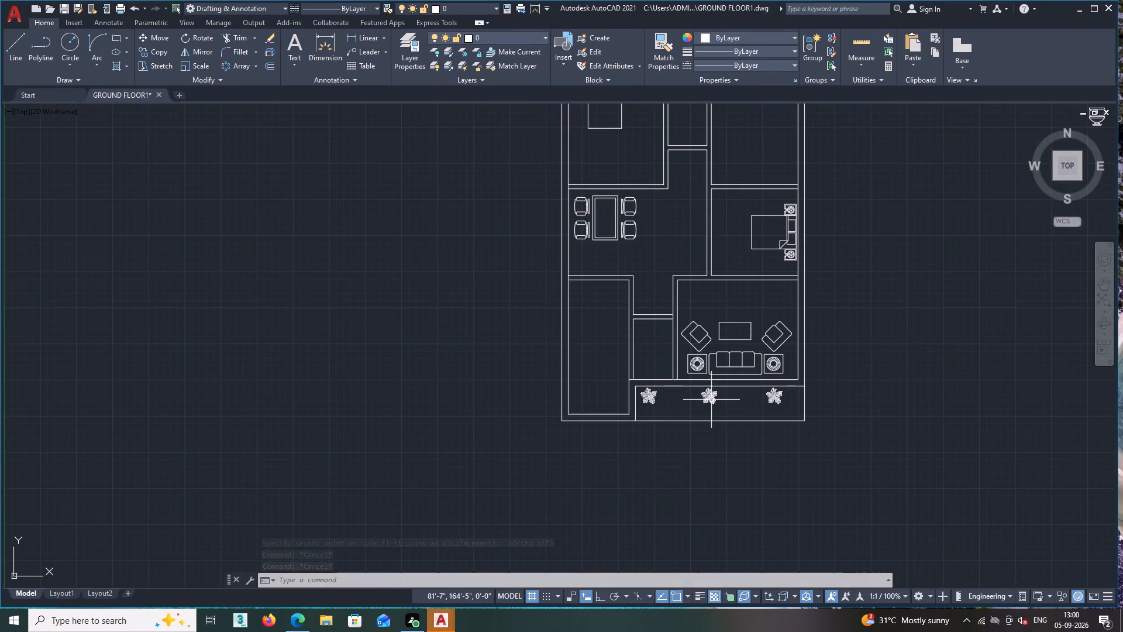
pyautogui.scroll(3, 711, 397)
pyautogui.scroll(-6, 711, 396)
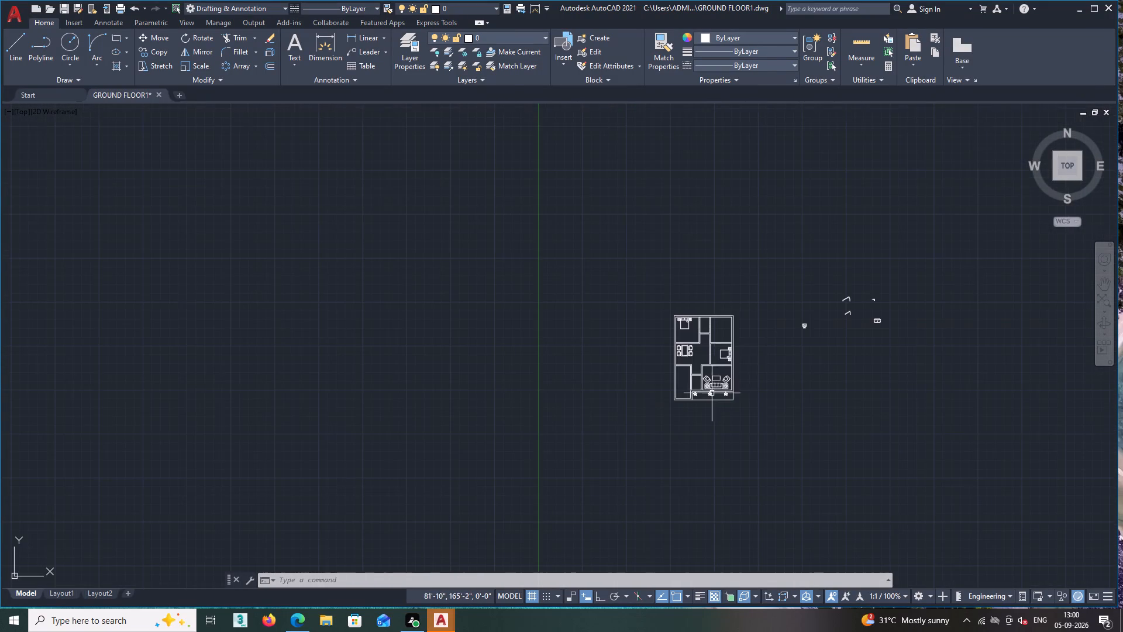
pyautogui.scroll(4, 730, 366)
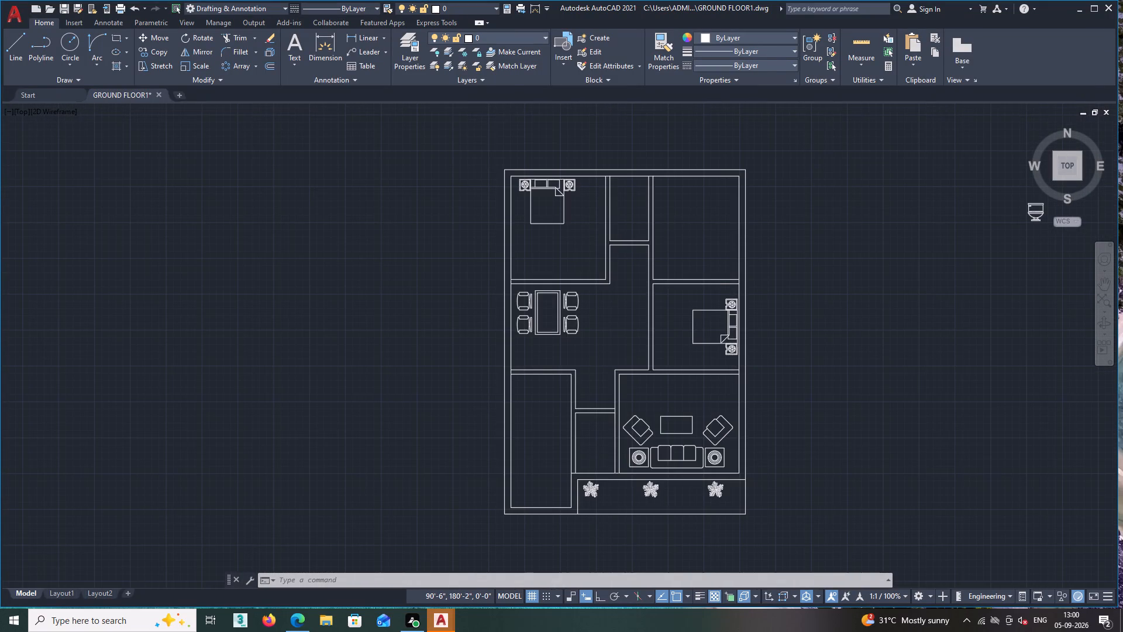
pyautogui.scroll(-2, 730, 358)
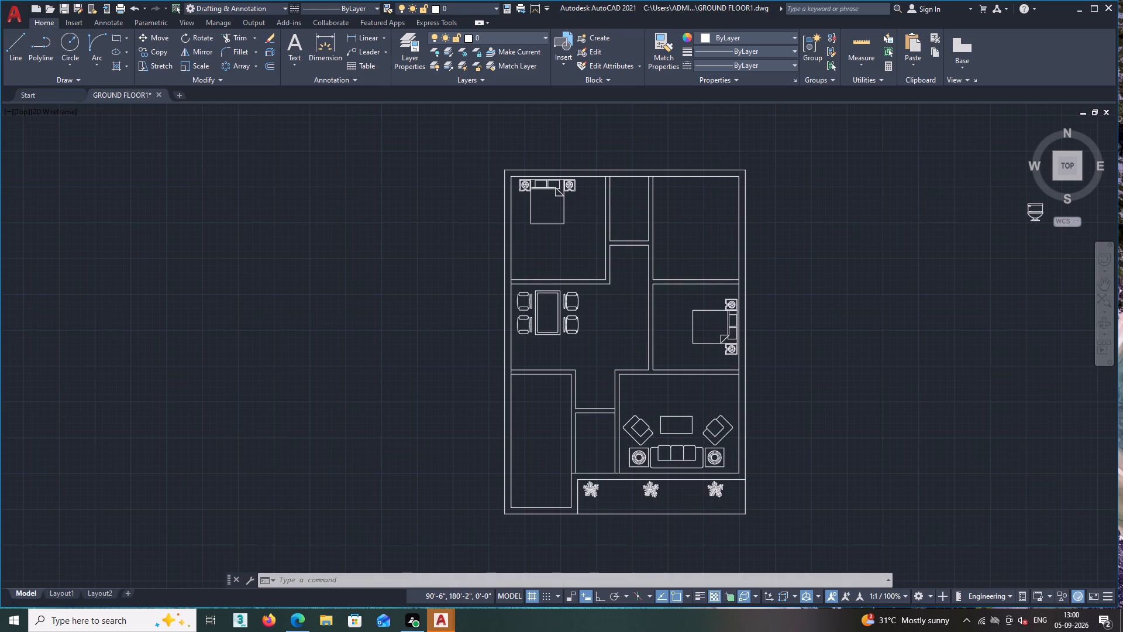
pyautogui.scroll(-1, 730, 358)
pyautogui.scroll(2, 700, 415)
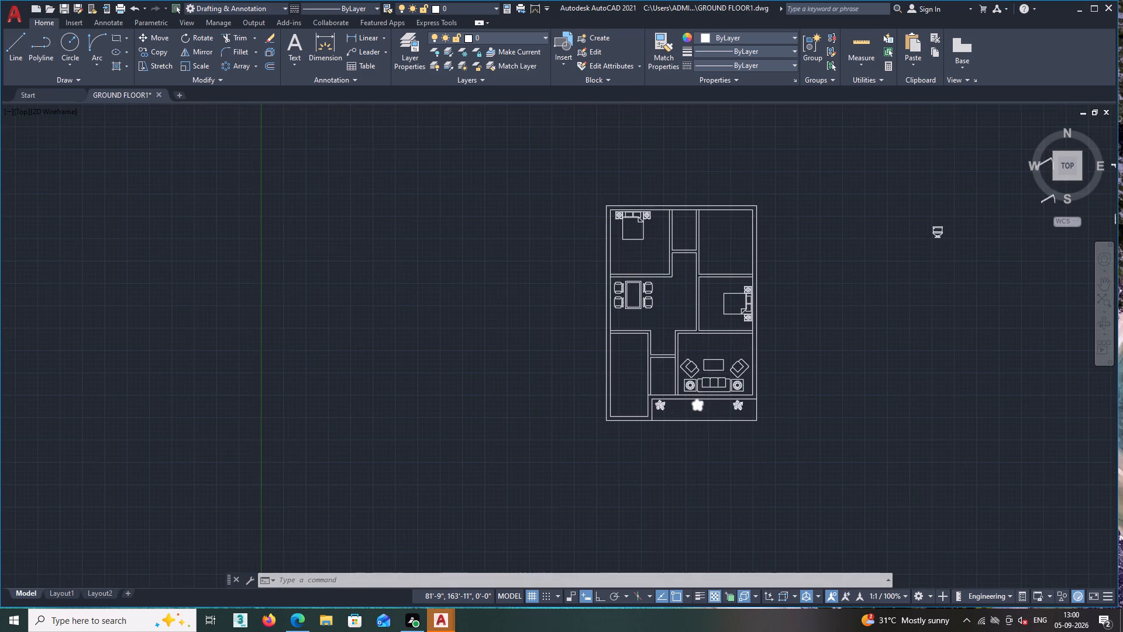
pyautogui.scroll(2, 698, 407)
pyautogui.scroll(-4, 698, 404)
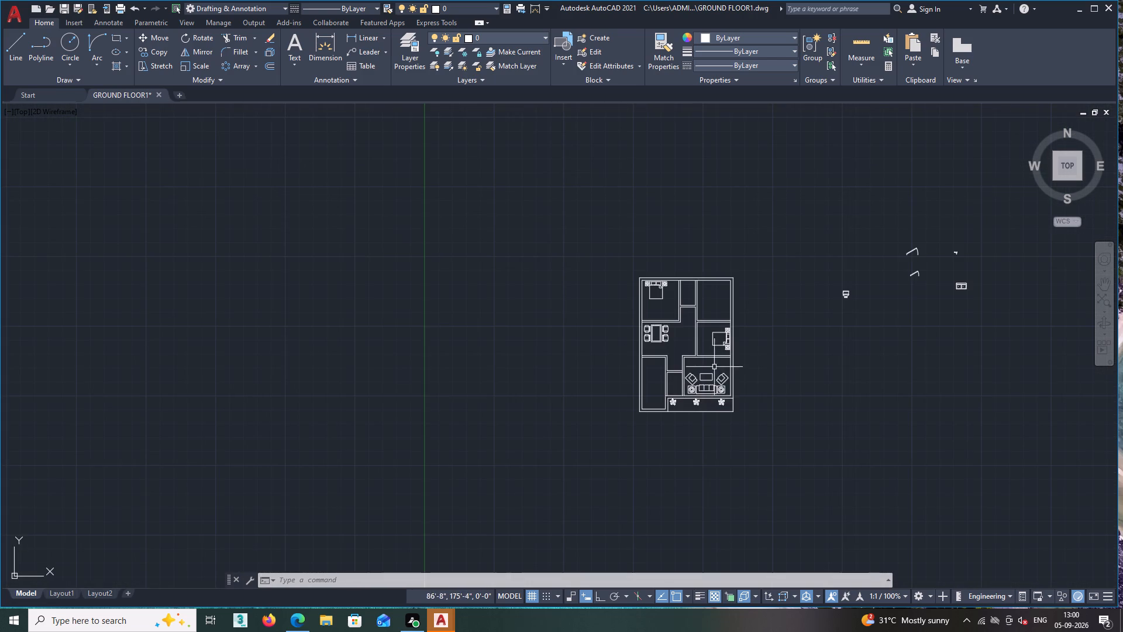
pyautogui.scroll(4, 721, 351)
pyautogui.scroll(-1, 739, 344)
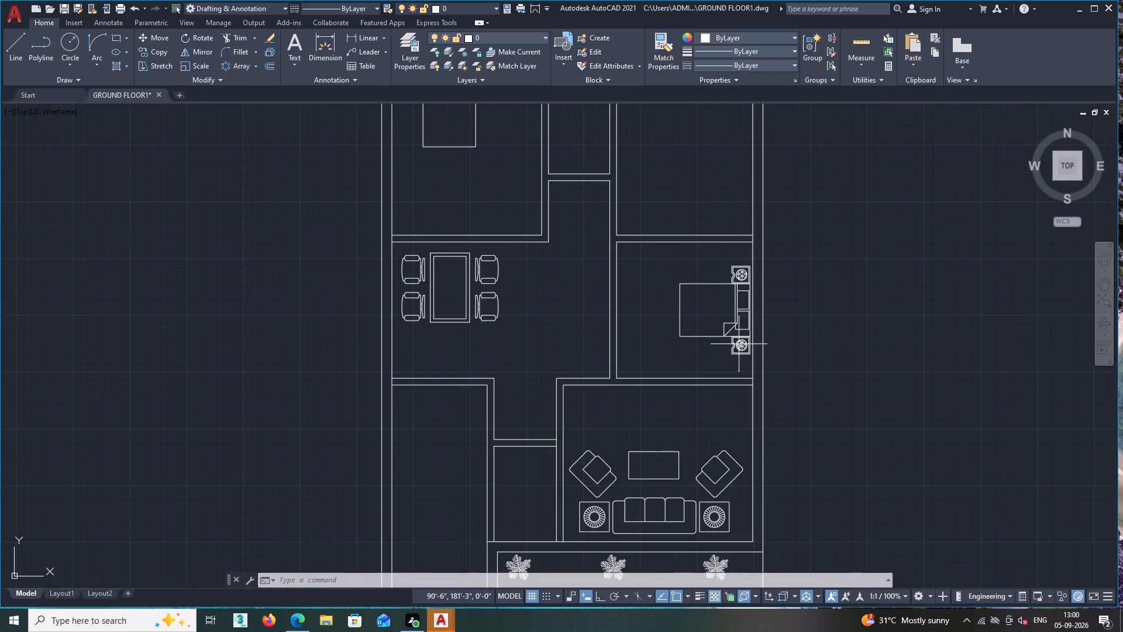
pyautogui.scroll(2, 743, 351)
pyautogui.scroll(-4, 743, 351)
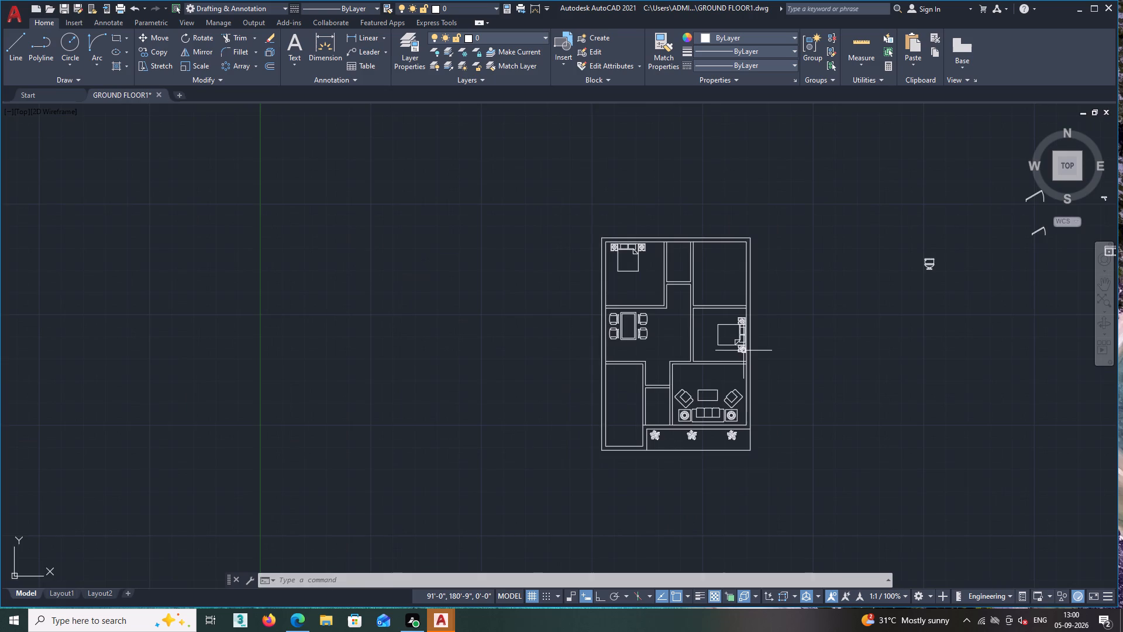
pyautogui.scroll(4, 743, 351)
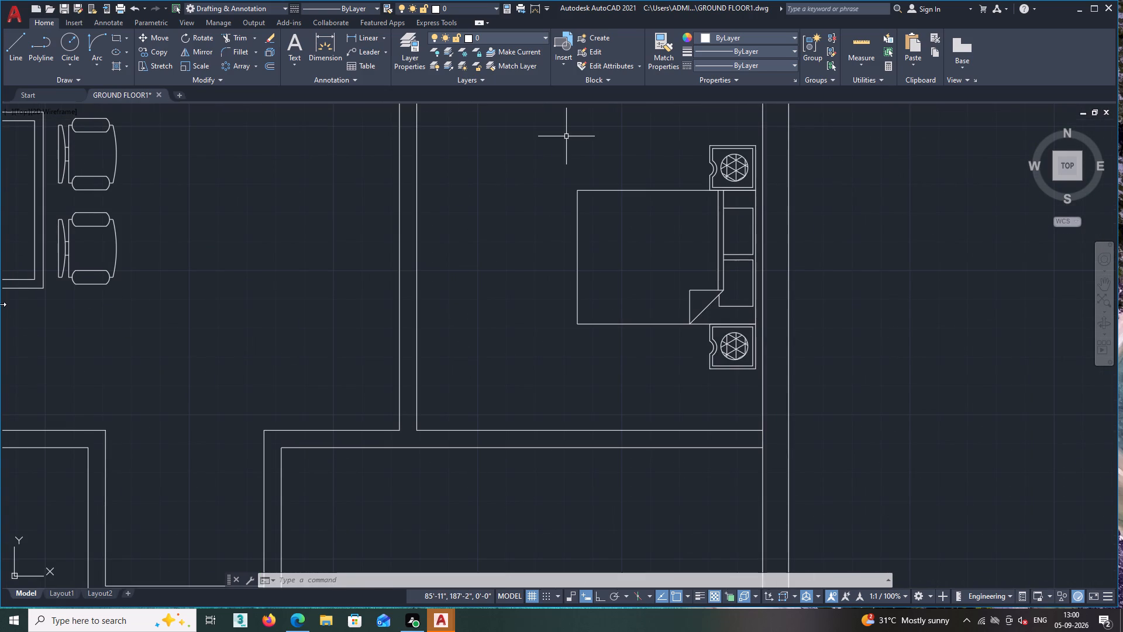
pyautogui.scroll(-2, 697, 341)
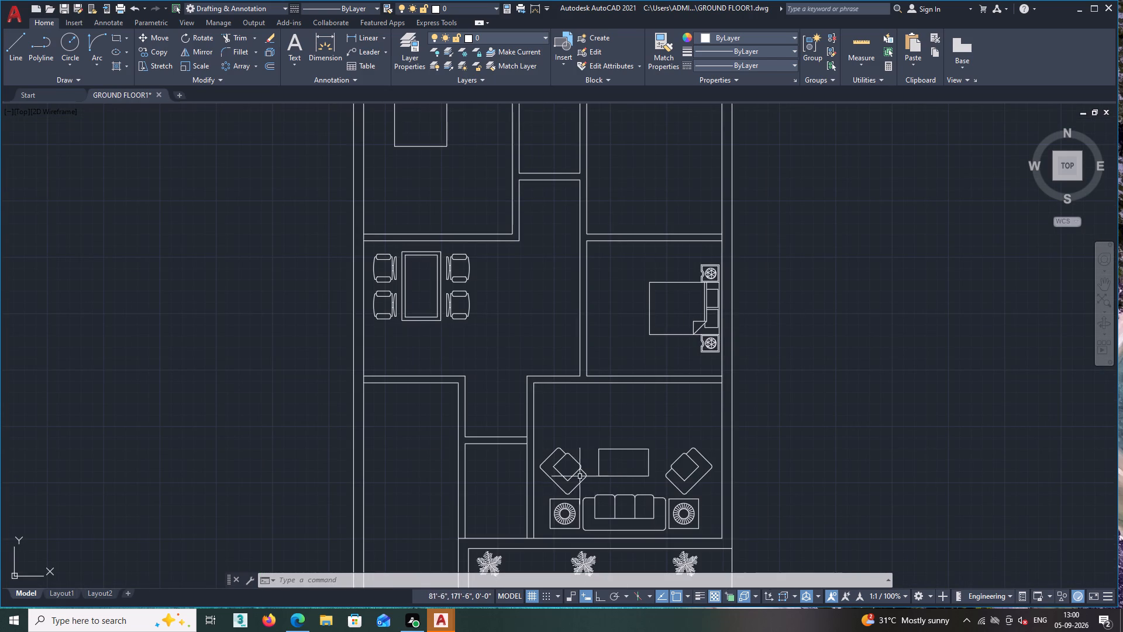
pyautogui.scroll(-1, 584, 523)
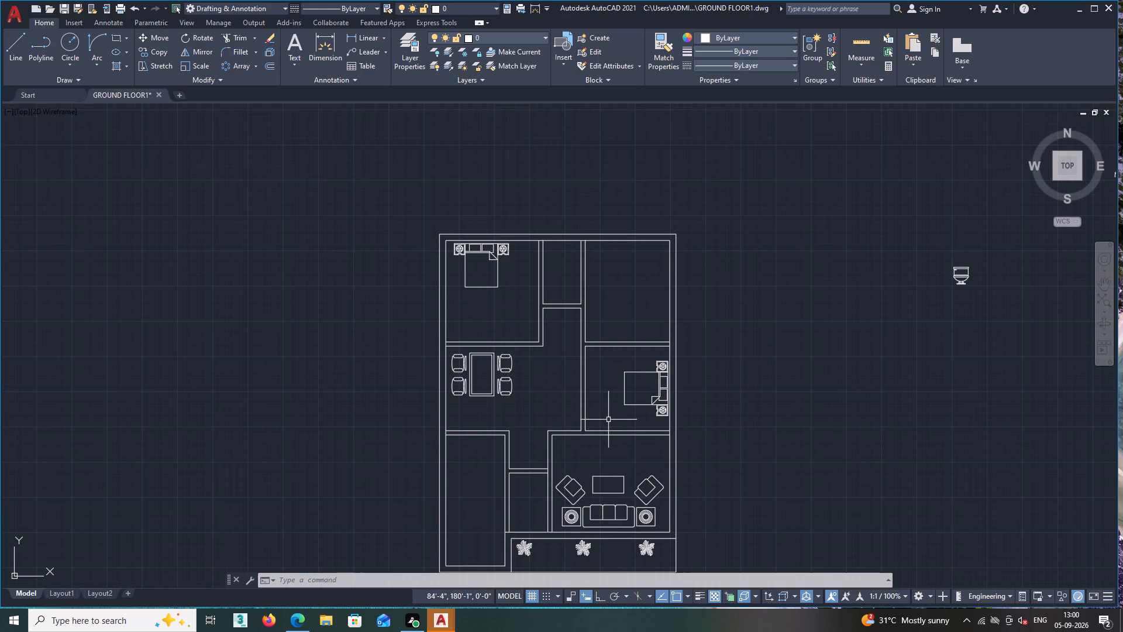
pyautogui.moveTo(613, 462); pyautogui.dragTo(667, 369, button='middle')
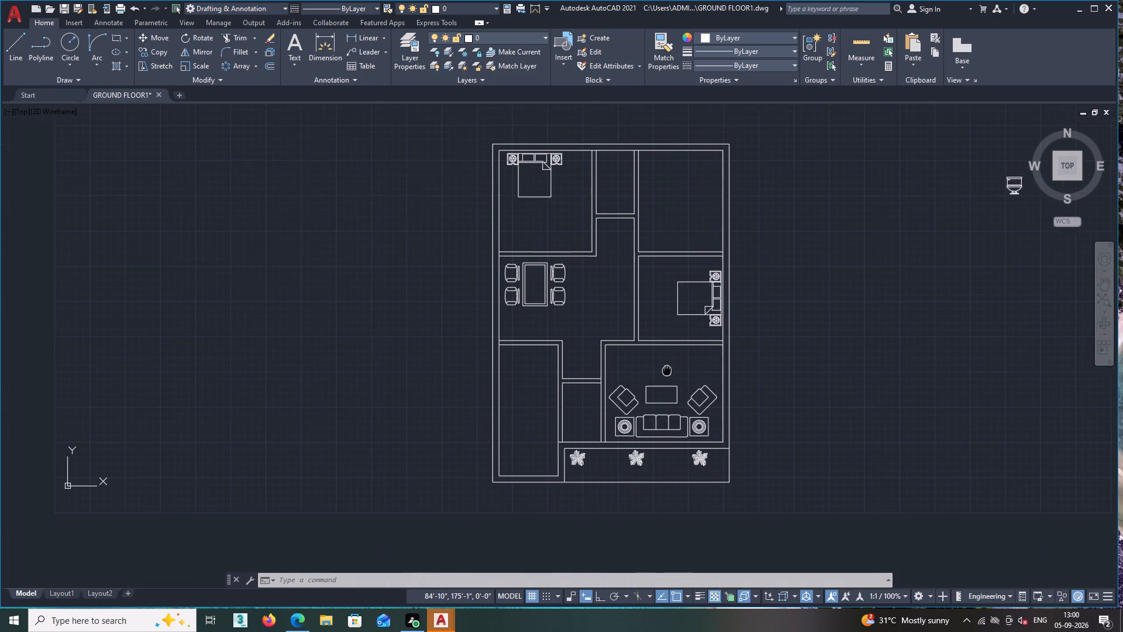
pyautogui.moveTo(667, 369); pyautogui.dragTo(667, 369, button='middle')
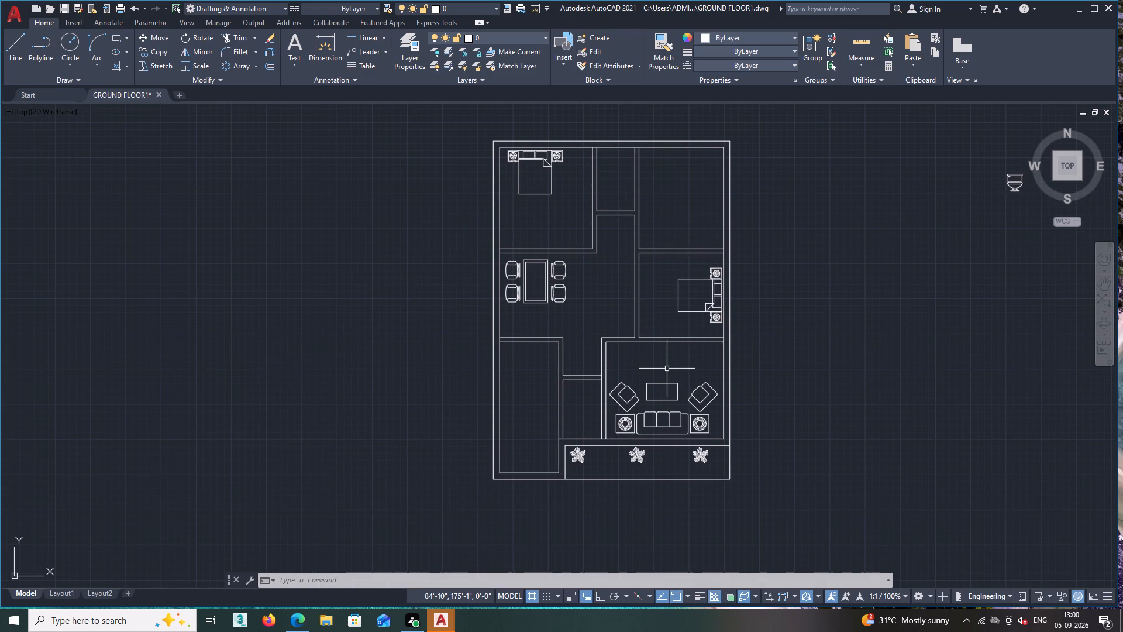
pyautogui.moveTo(664, 324); pyautogui.dragTo(566, 353, button='middle')
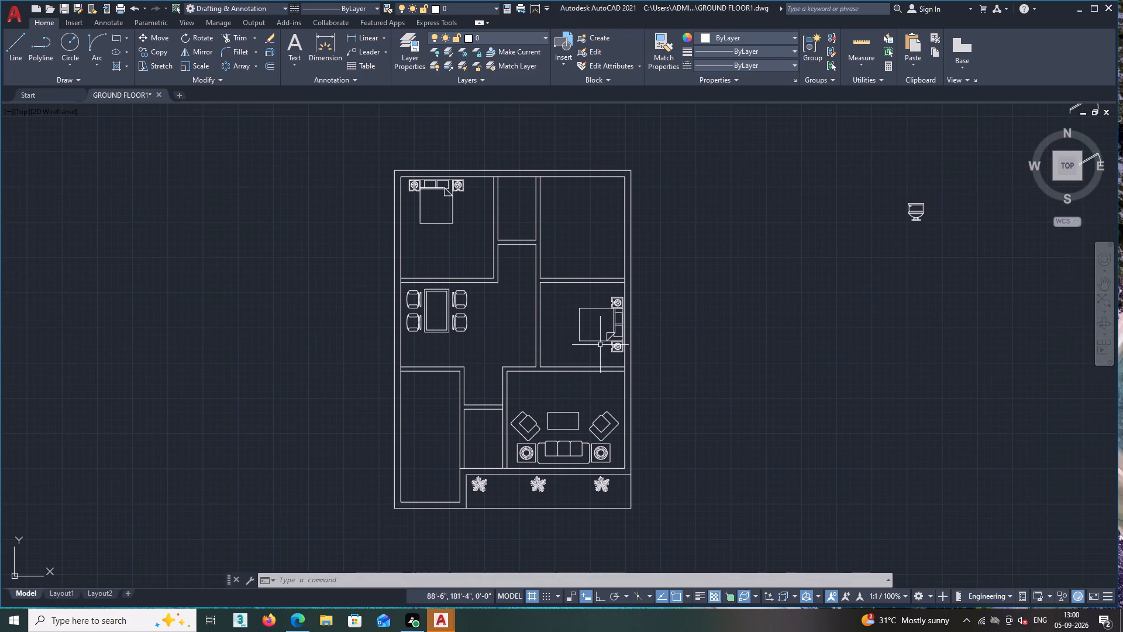
pyautogui.scroll(4, 601, 345)
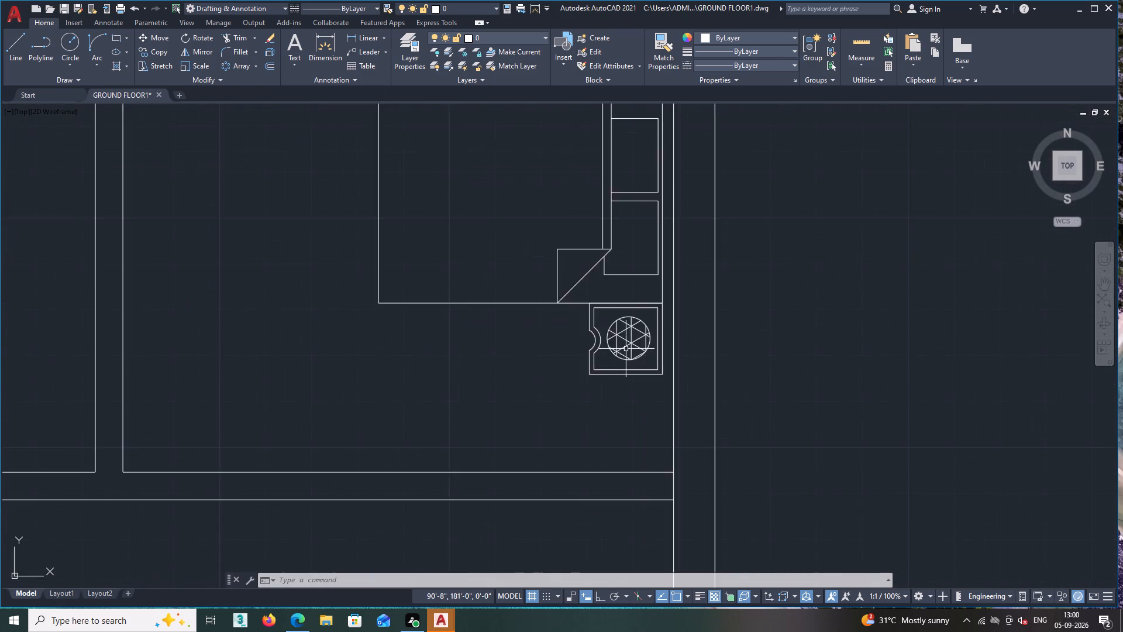
pyautogui.scroll(1, 626, 349)
pyautogui.scroll(-4, 626, 349)
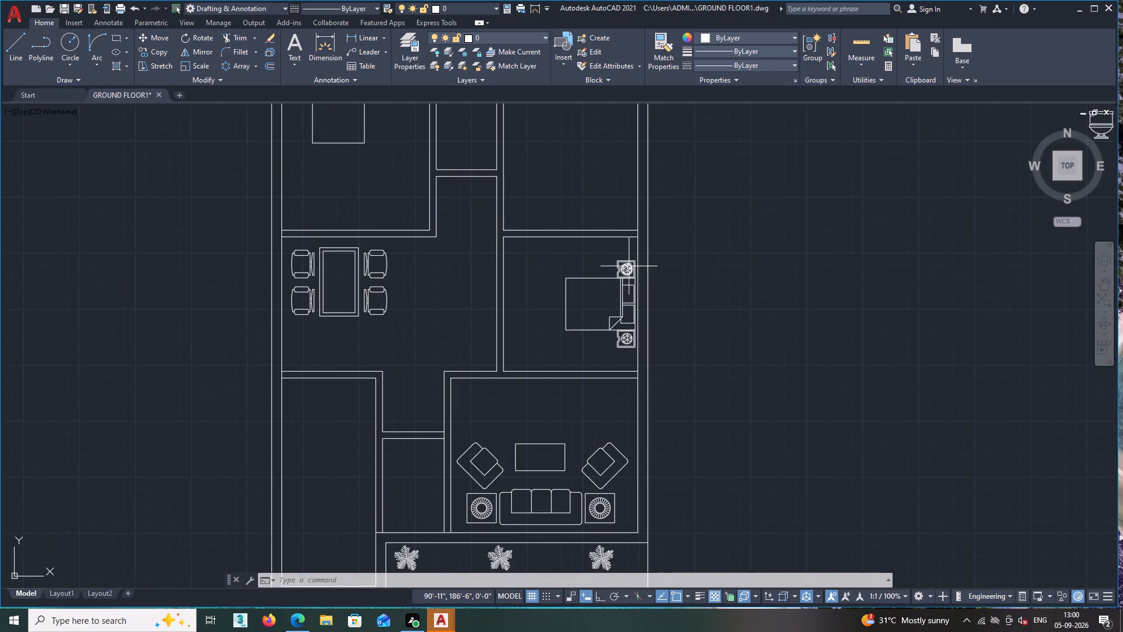
pyautogui.scroll(3, 629, 266)
pyautogui.scroll(-1, 625, 286)
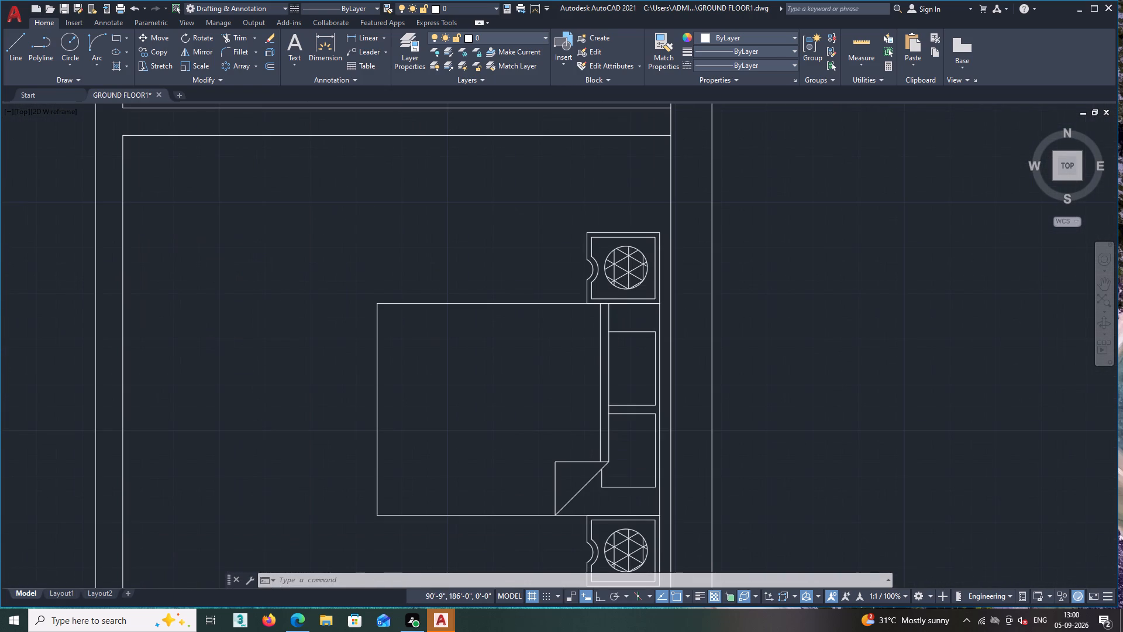
pyautogui.scroll(-3, 625, 286)
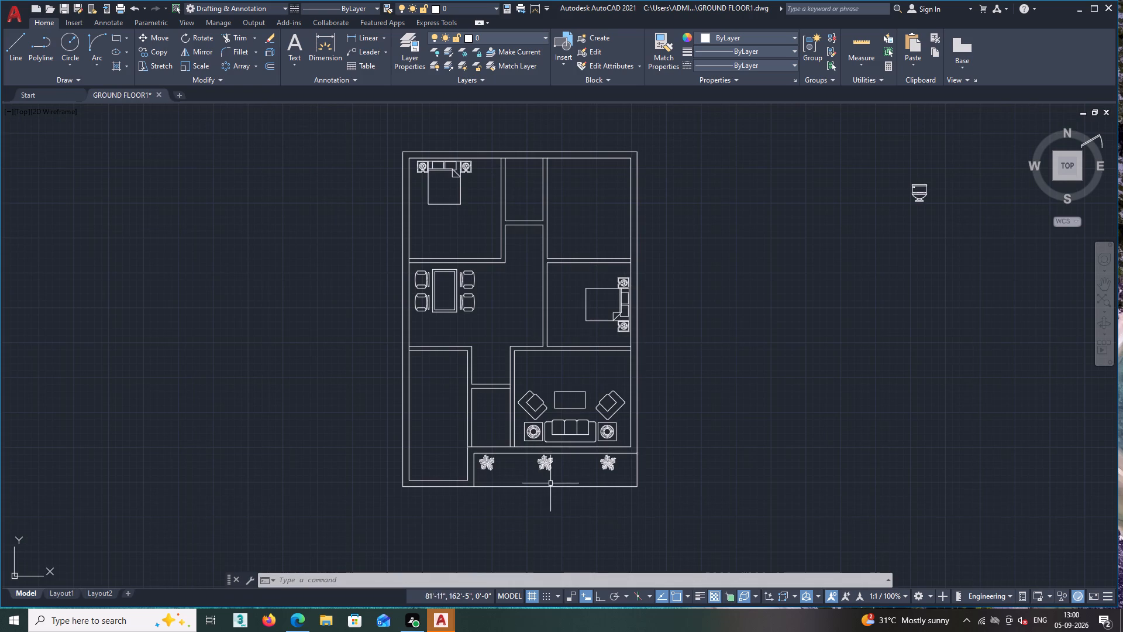
pyautogui.scroll(1, 536, 470)
pyautogui.scroll(-2, 536, 470)
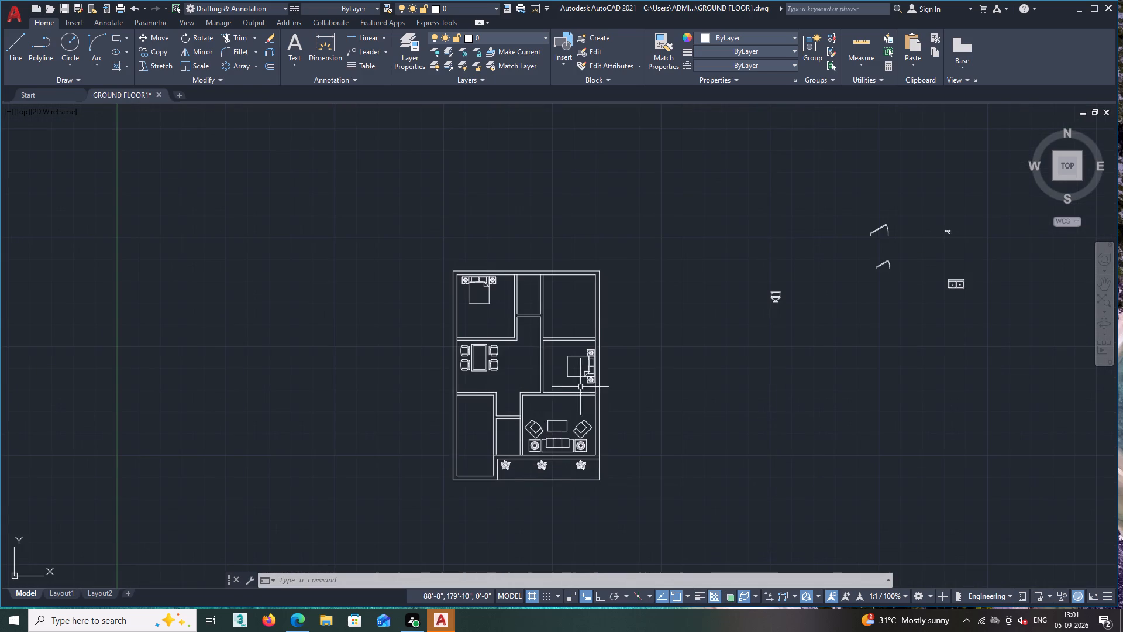
pyautogui.scroll(1, 583, 380)
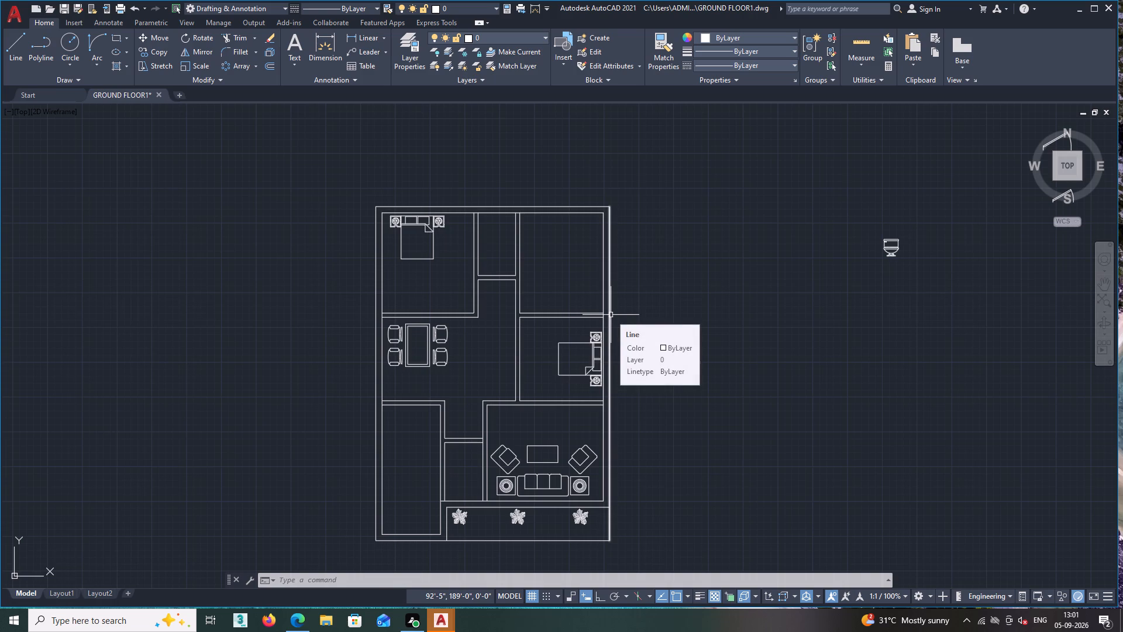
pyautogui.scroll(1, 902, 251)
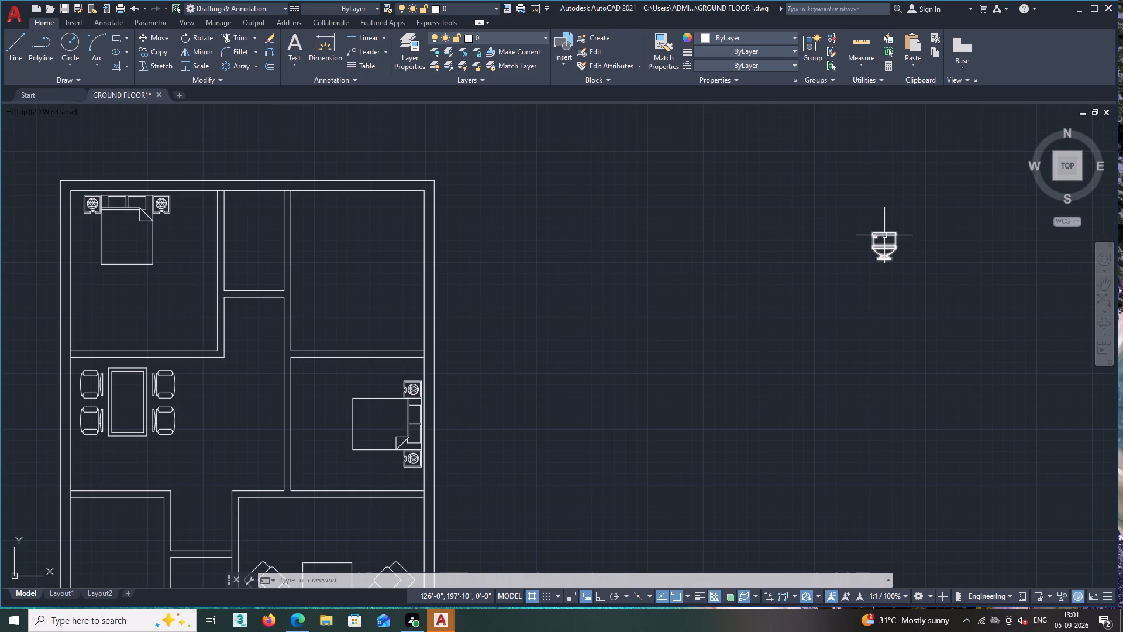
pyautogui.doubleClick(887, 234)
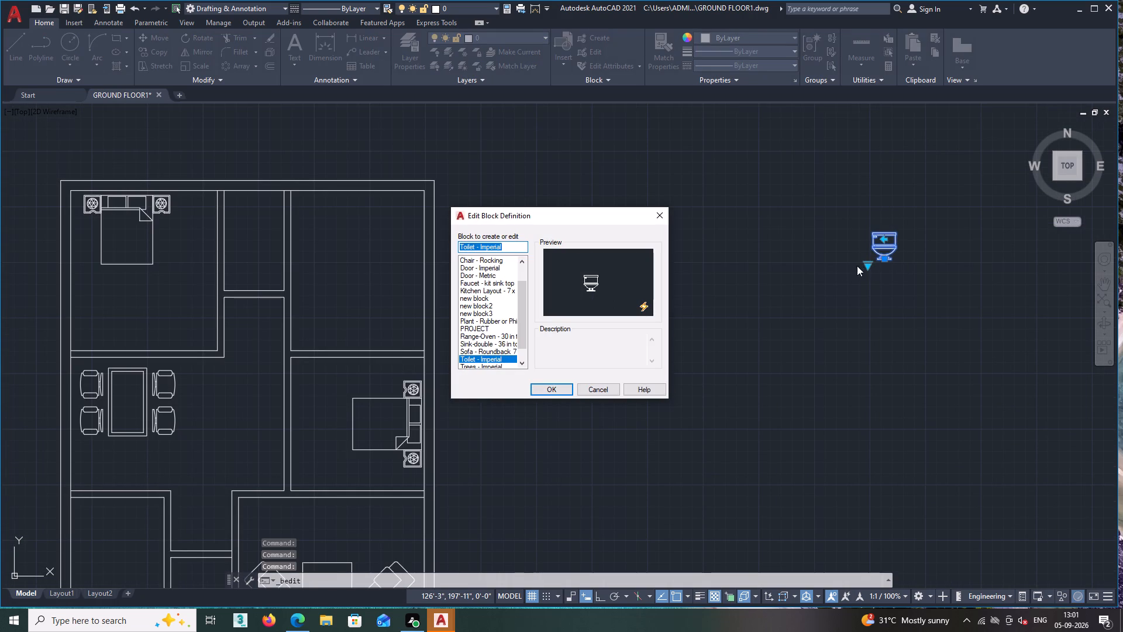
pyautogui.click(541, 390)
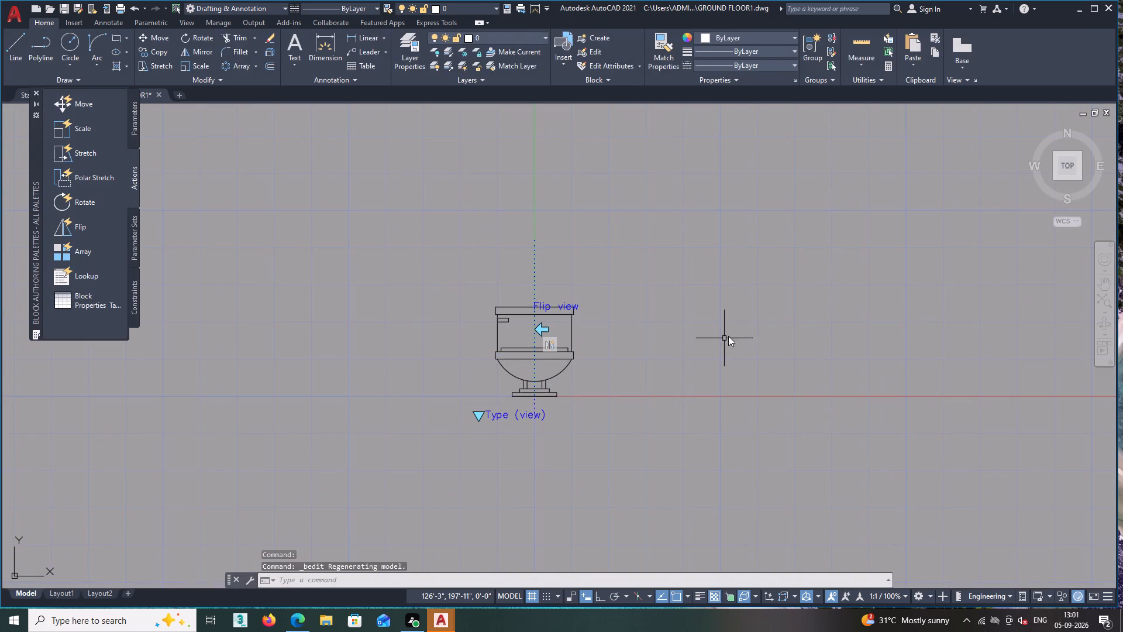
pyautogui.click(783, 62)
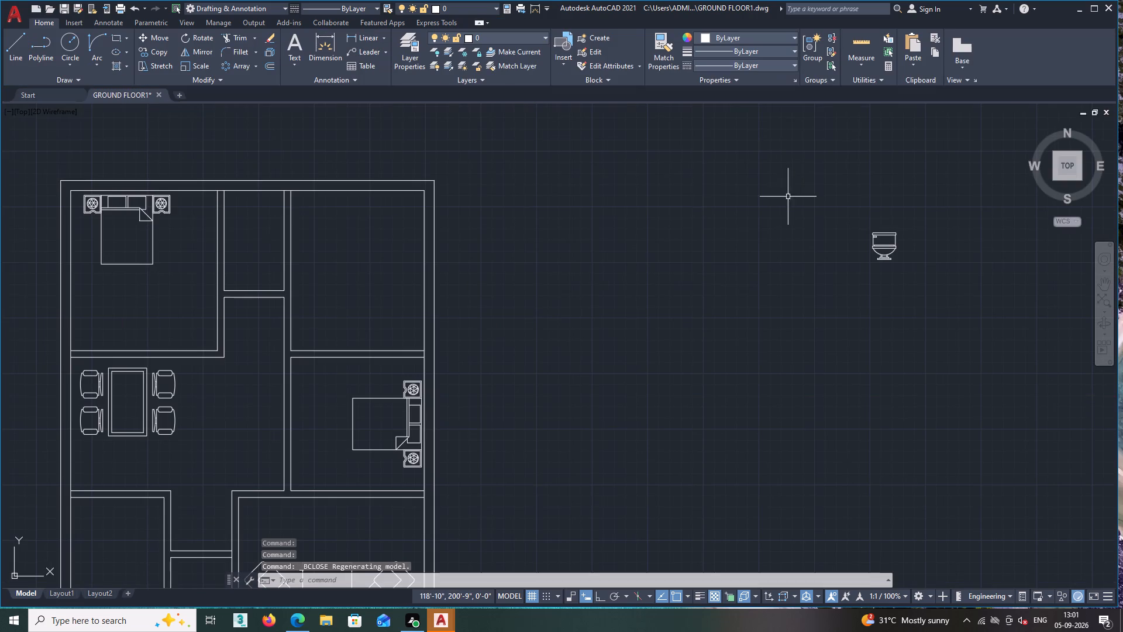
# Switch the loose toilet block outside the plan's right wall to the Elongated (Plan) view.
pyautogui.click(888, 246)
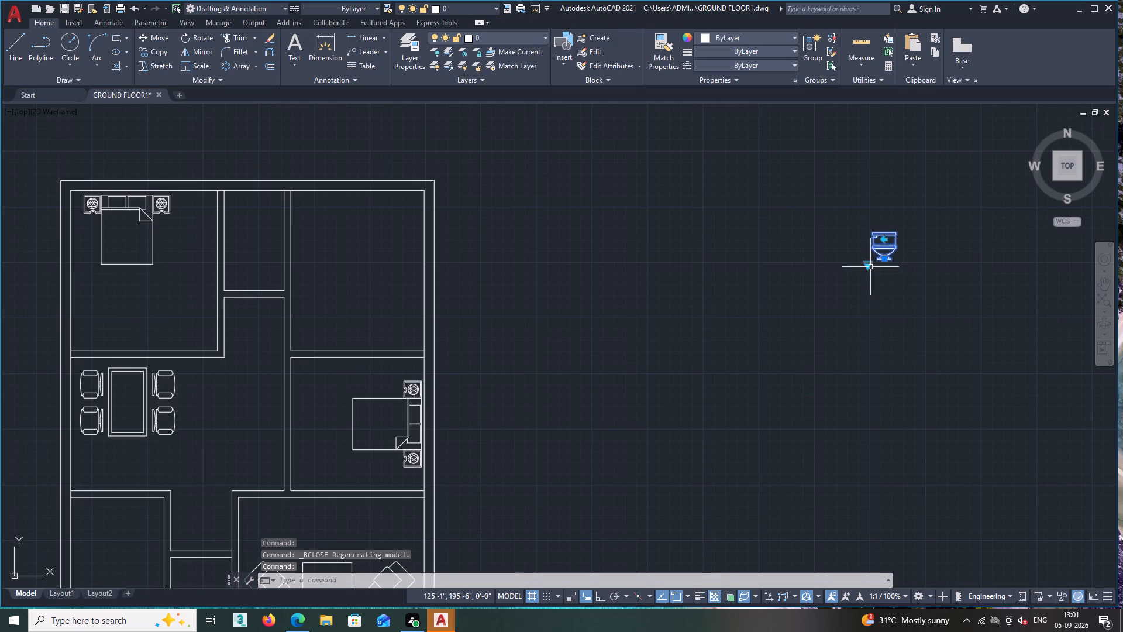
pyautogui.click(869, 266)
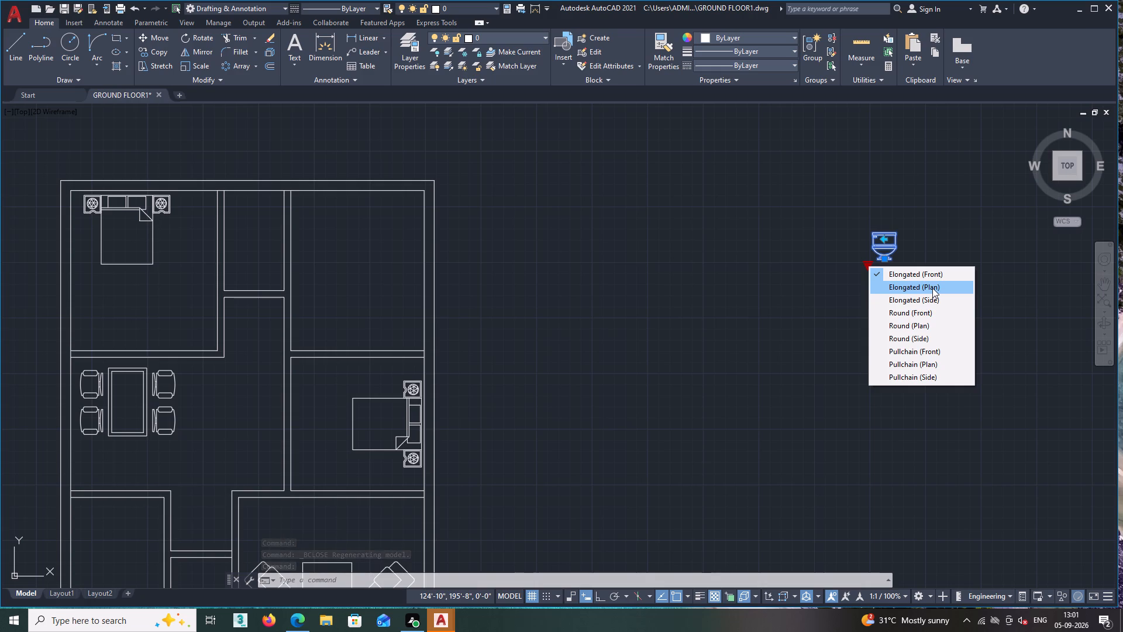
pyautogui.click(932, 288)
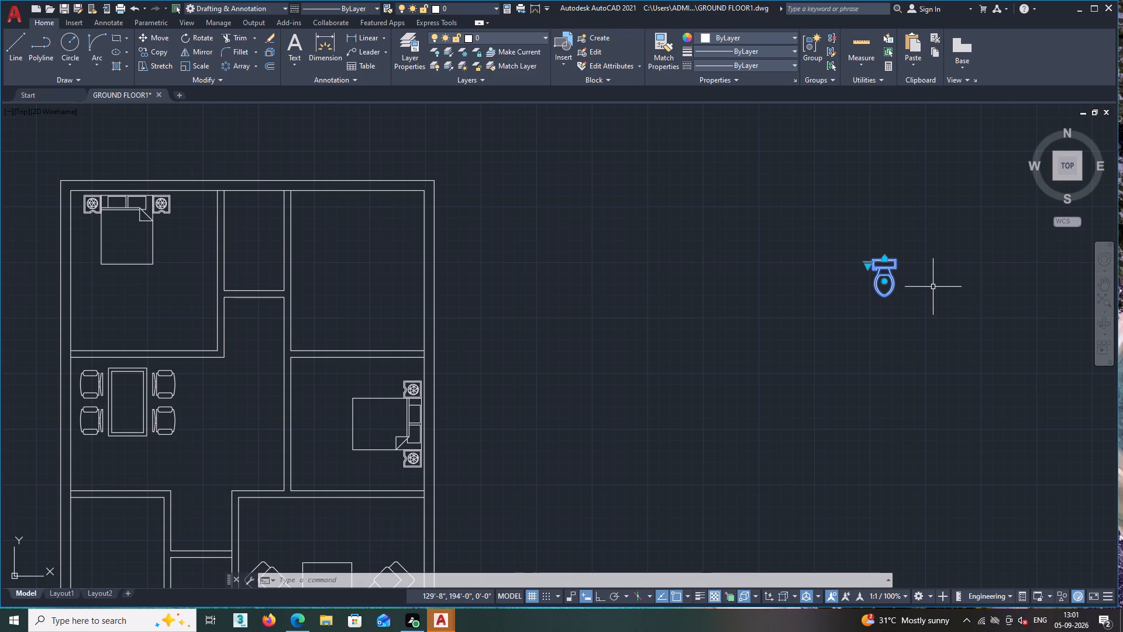
# Switch the loose toilet block to the Round (Front) view.
pyautogui.click(869, 267)
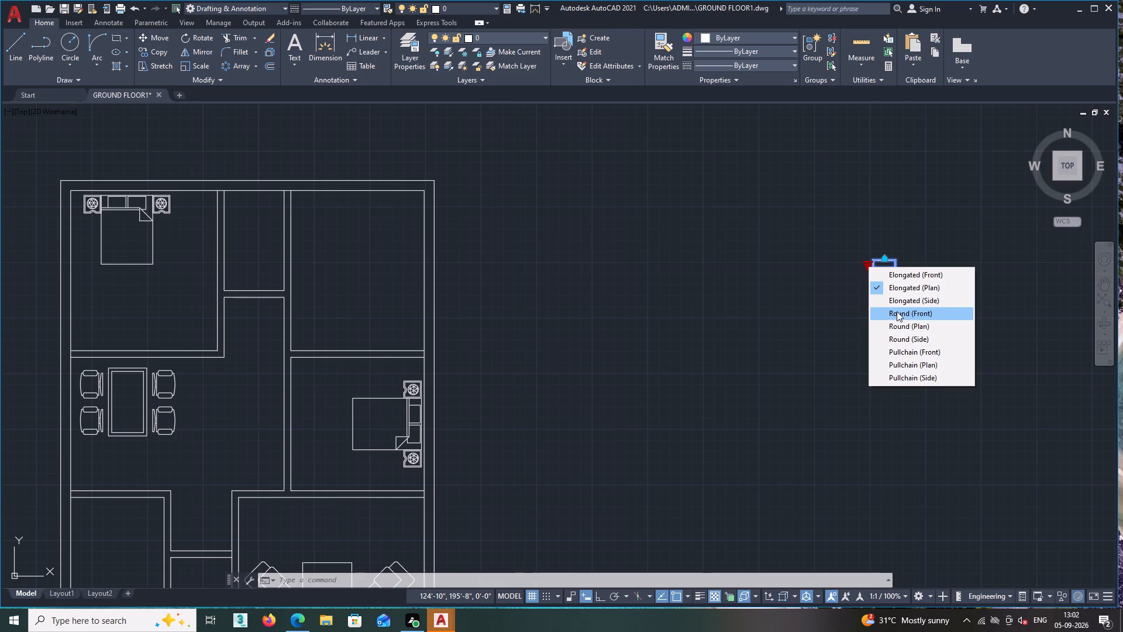
pyautogui.click(897, 311)
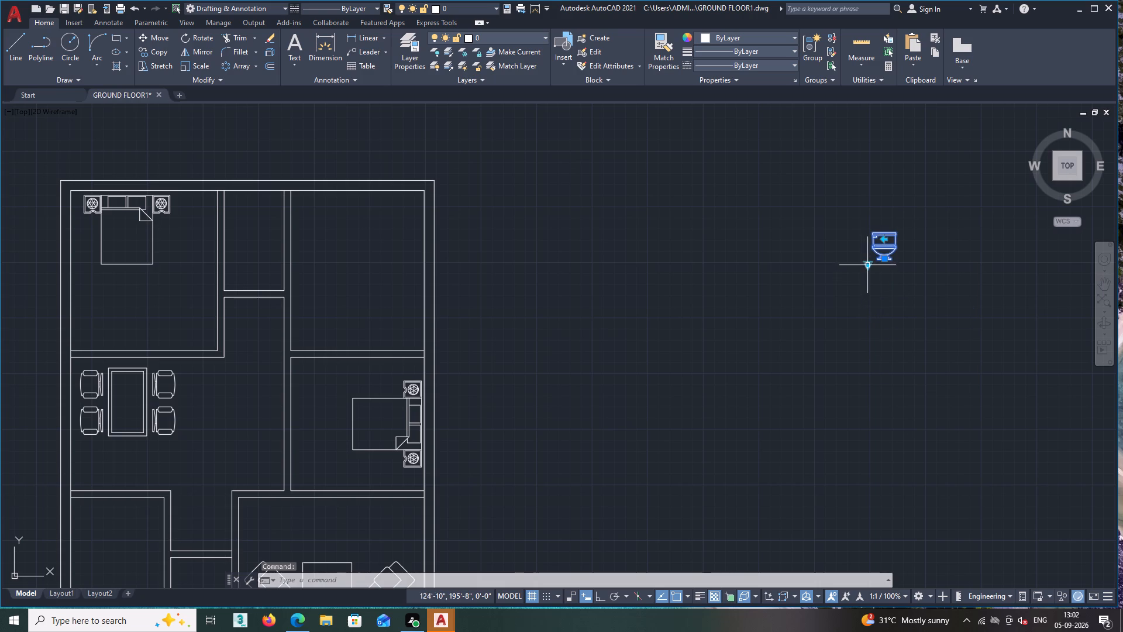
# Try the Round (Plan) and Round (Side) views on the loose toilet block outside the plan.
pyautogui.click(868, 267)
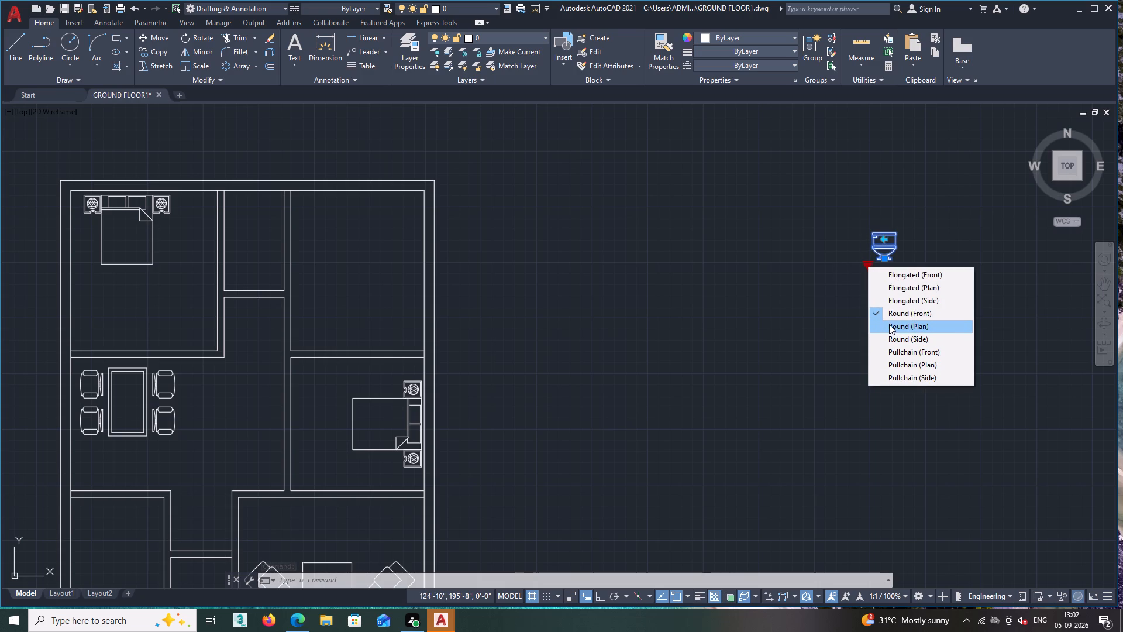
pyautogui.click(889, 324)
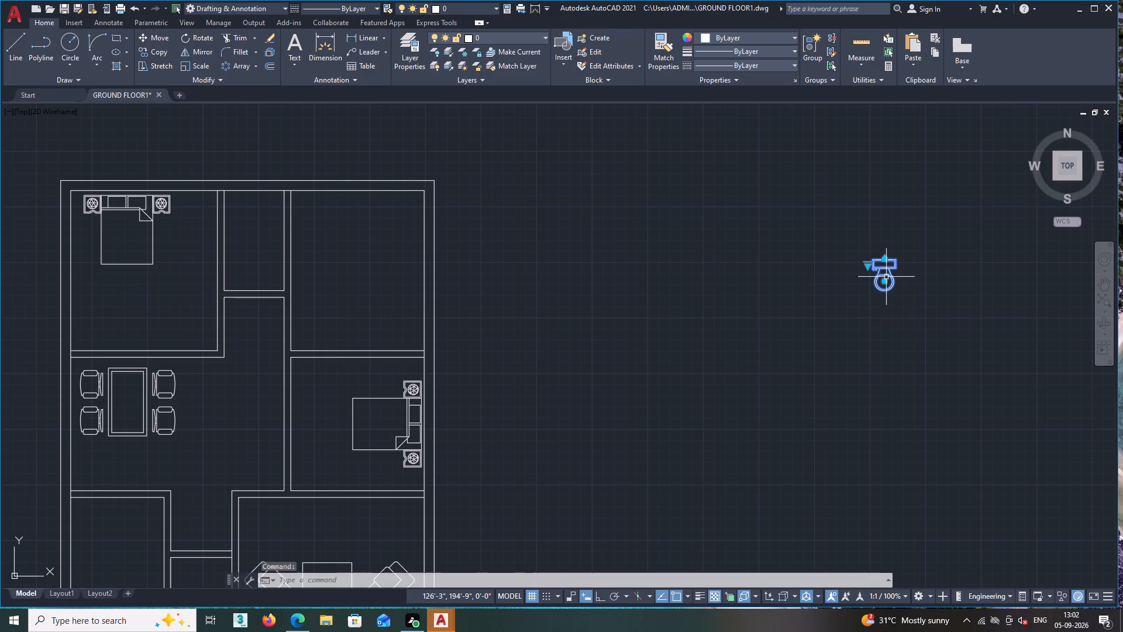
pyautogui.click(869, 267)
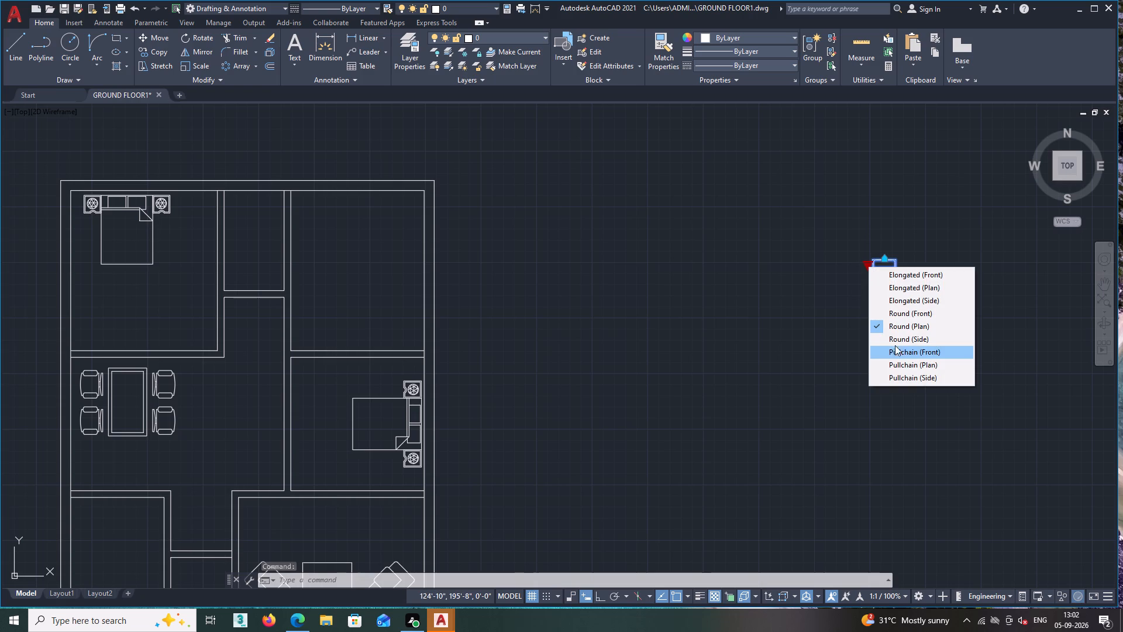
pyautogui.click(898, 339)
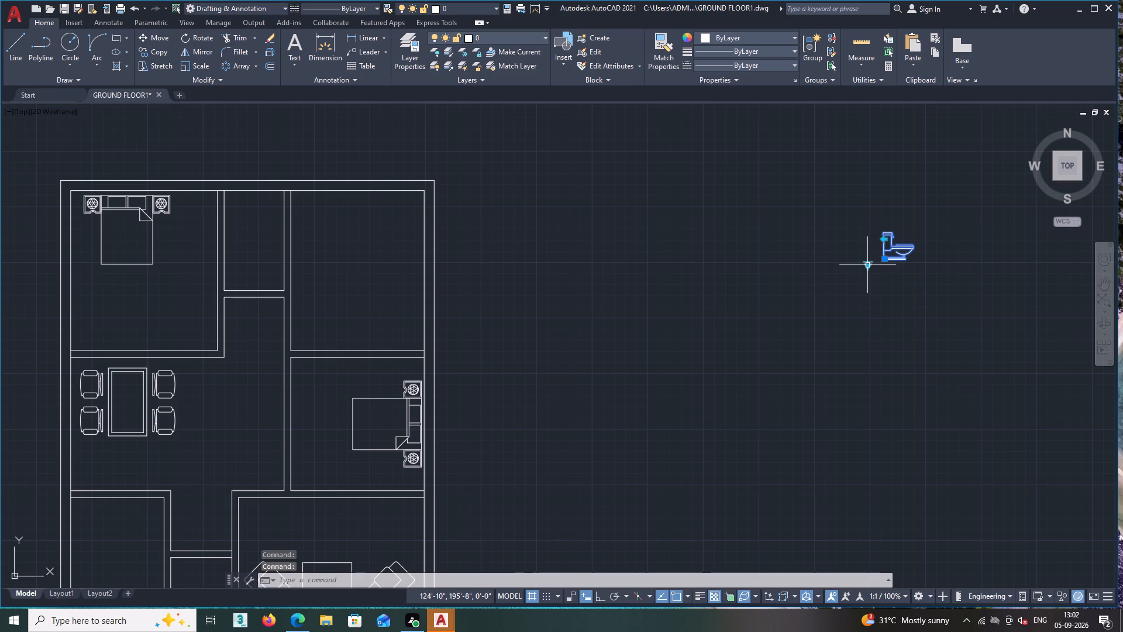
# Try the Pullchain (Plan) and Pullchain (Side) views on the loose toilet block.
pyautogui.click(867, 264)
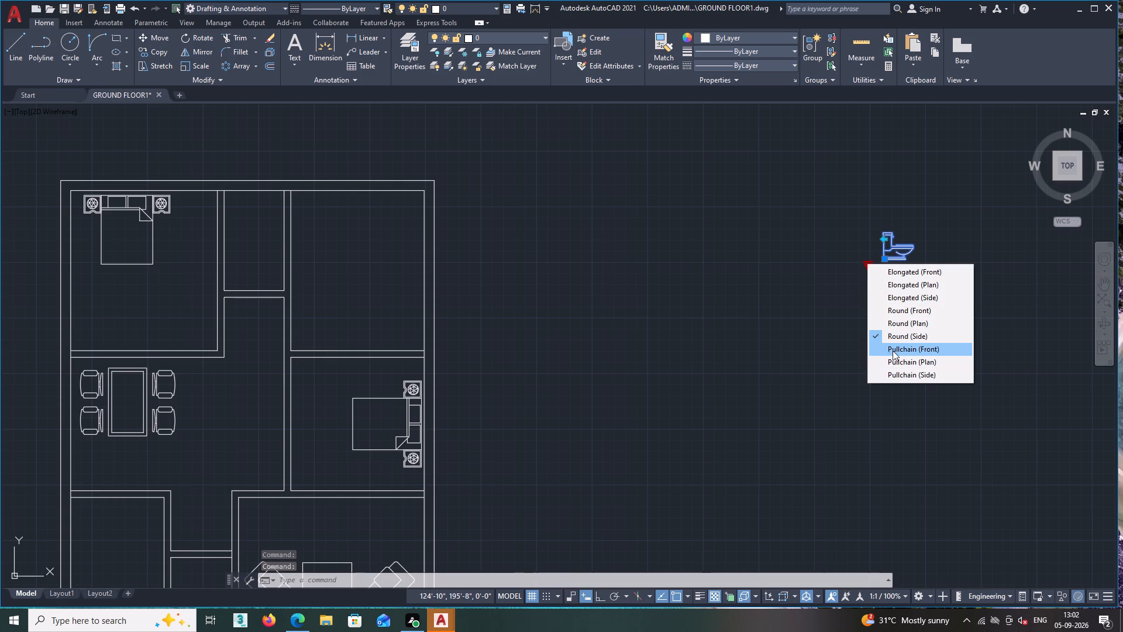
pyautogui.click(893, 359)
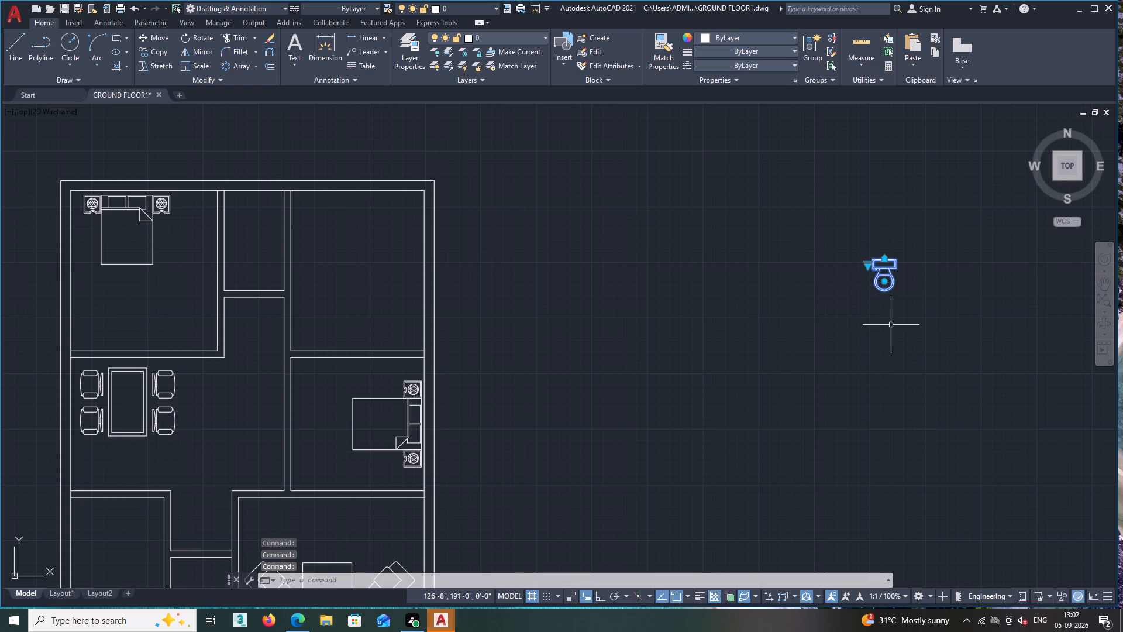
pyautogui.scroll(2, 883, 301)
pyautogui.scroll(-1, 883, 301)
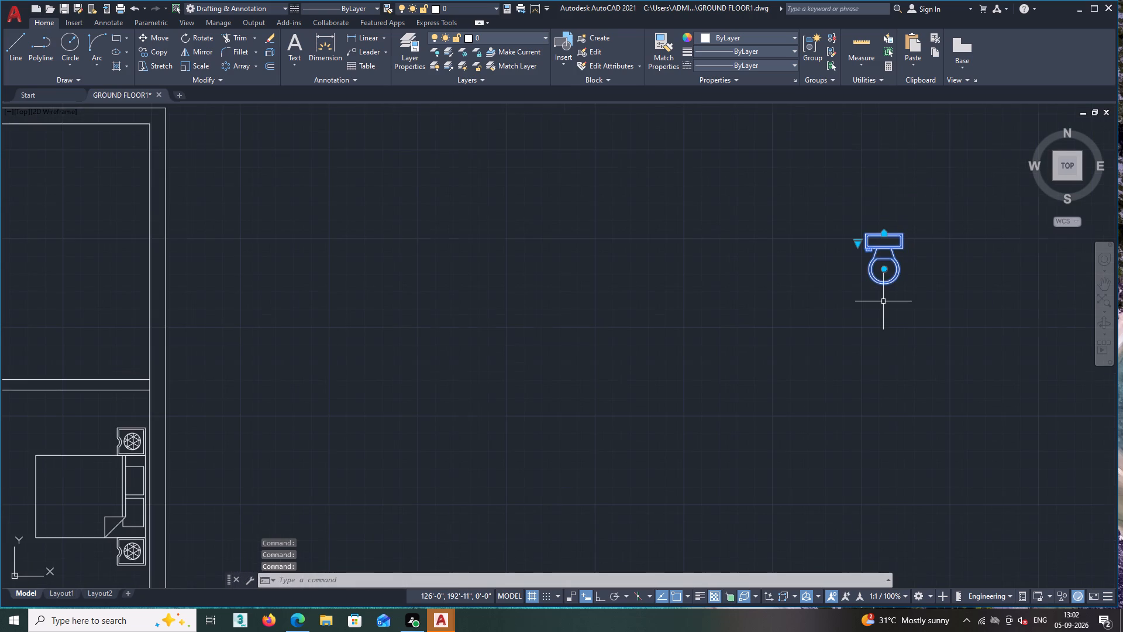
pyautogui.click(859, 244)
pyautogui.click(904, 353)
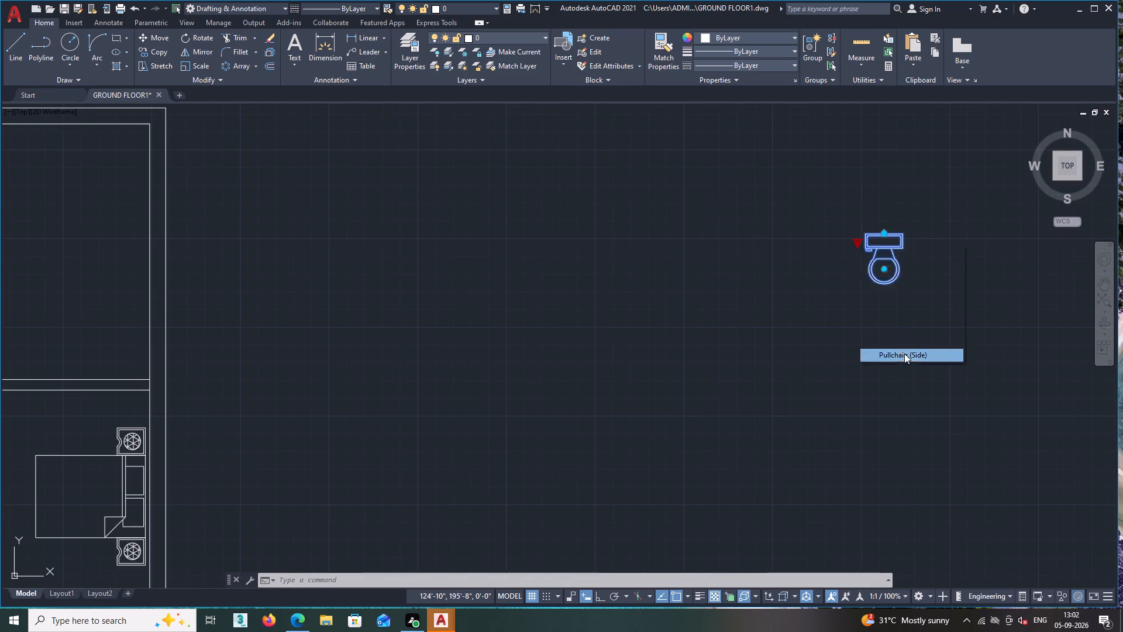
# Switch the loose toilet block to the Pullchain (Plan) view and deselect it.
pyautogui.click(859, 244)
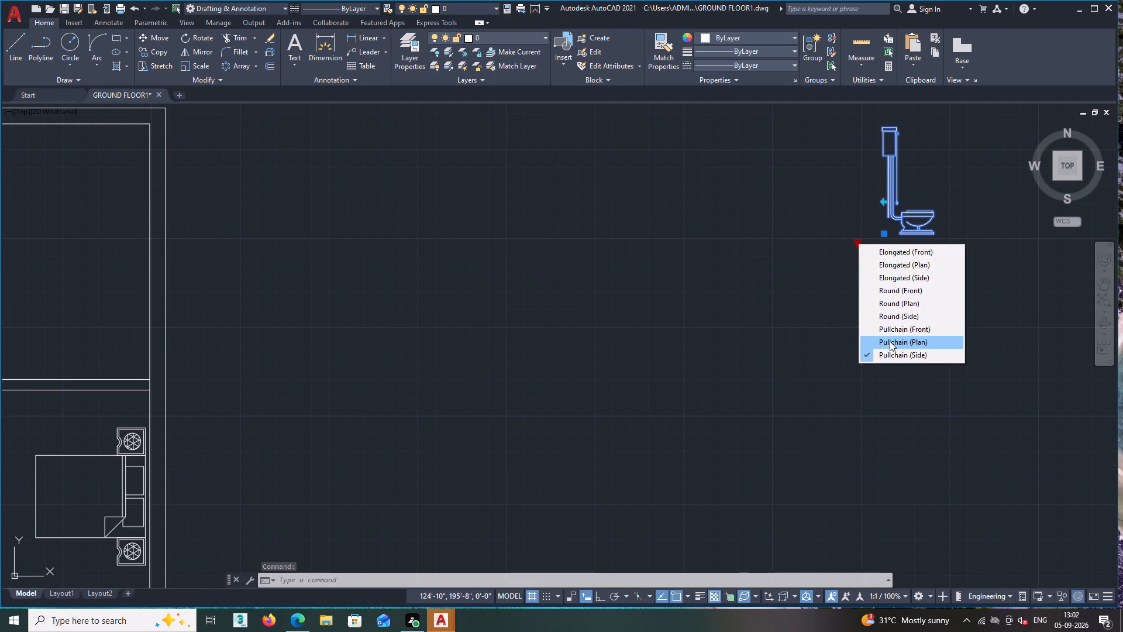
pyautogui.click(890, 341)
pyautogui.scroll(2, 868, 280)
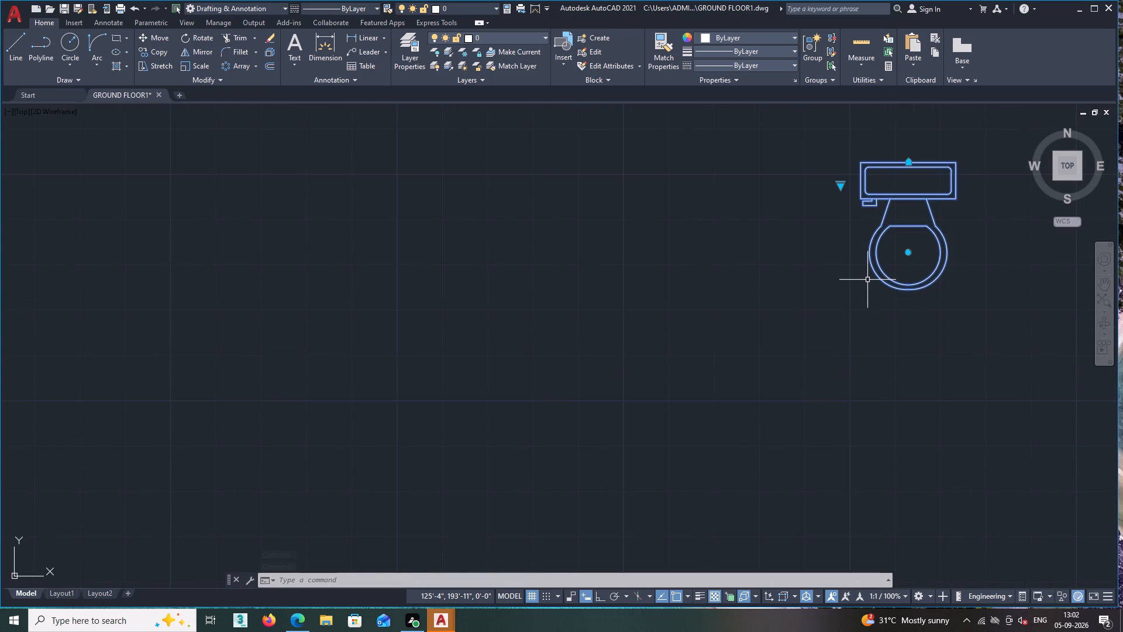
pyautogui.scroll(-2, 867, 283)
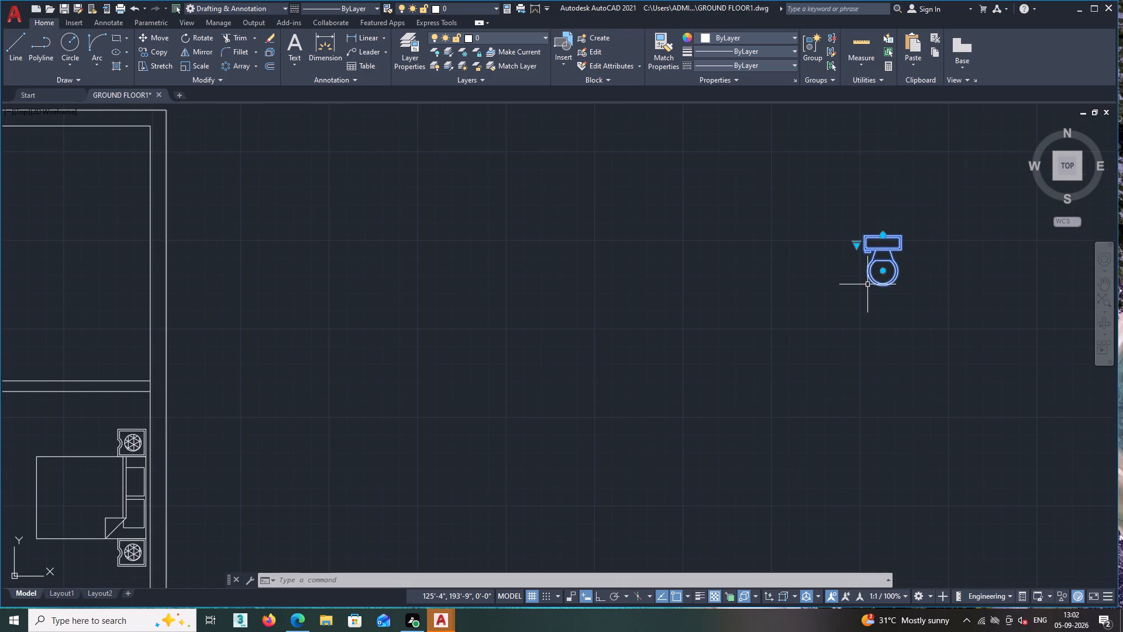
pyautogui.scroll(-2, 863, 297)
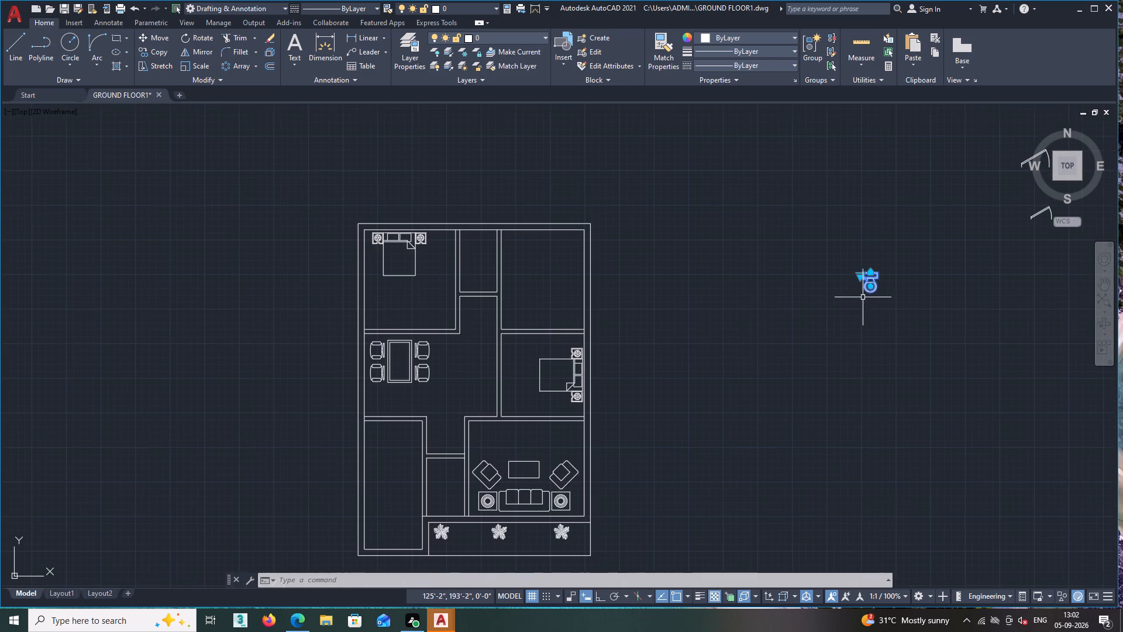
pyautogui.scroll(3, 853, 283)
pyautogui.scroll(-1, 855, 281)
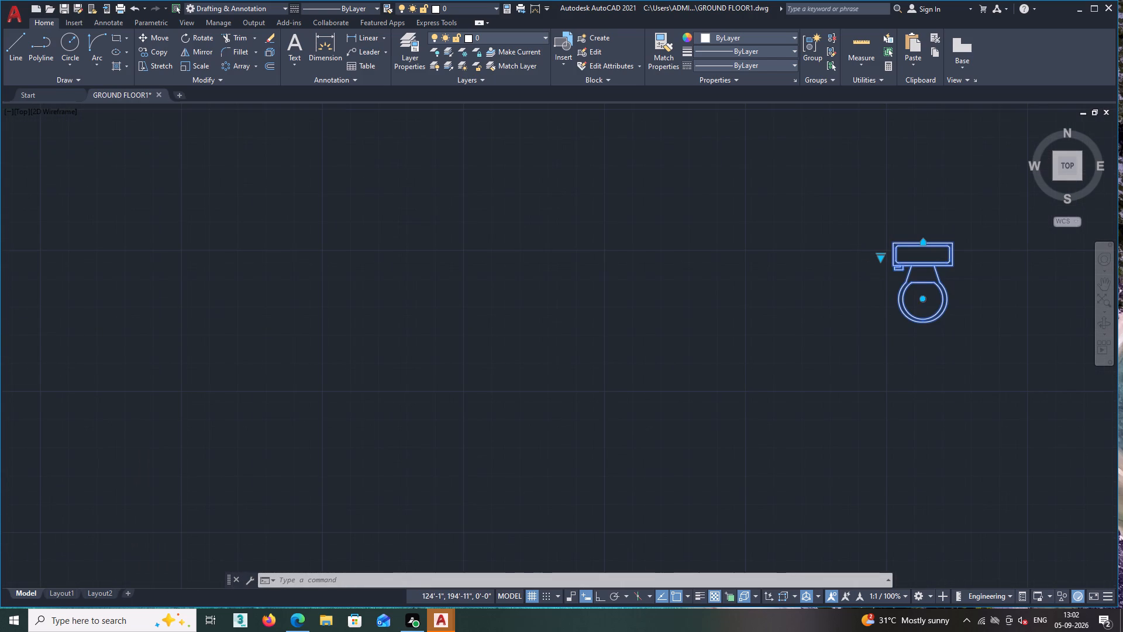
pyautogui.scroll(-1, 855, 281)
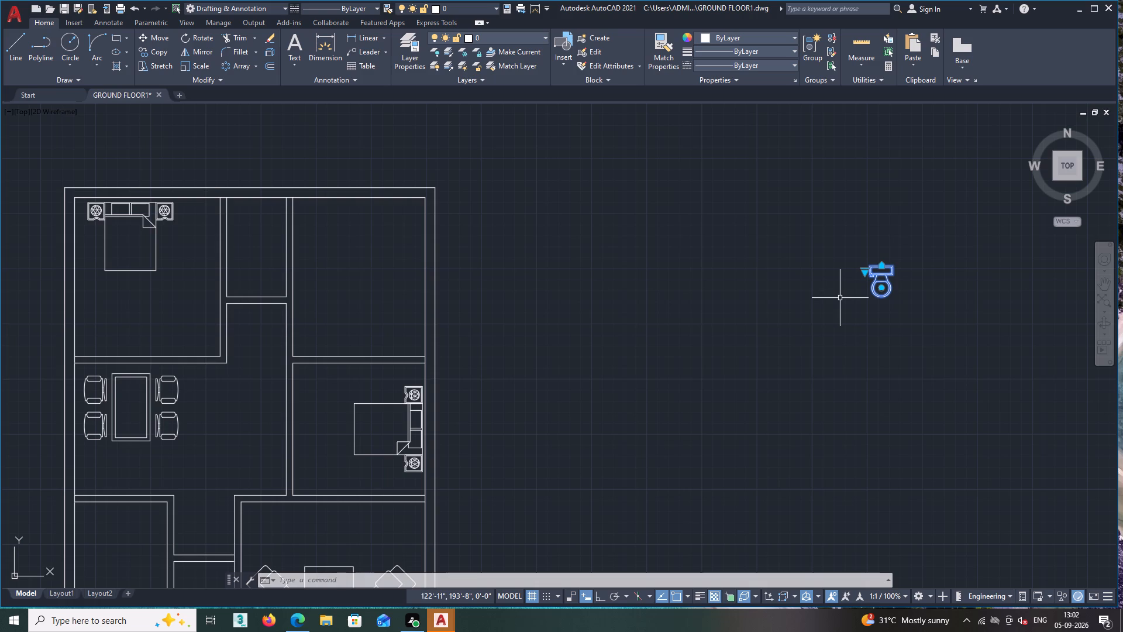
pyautogui.click(843, 295)
pyautogui.press('Escape')
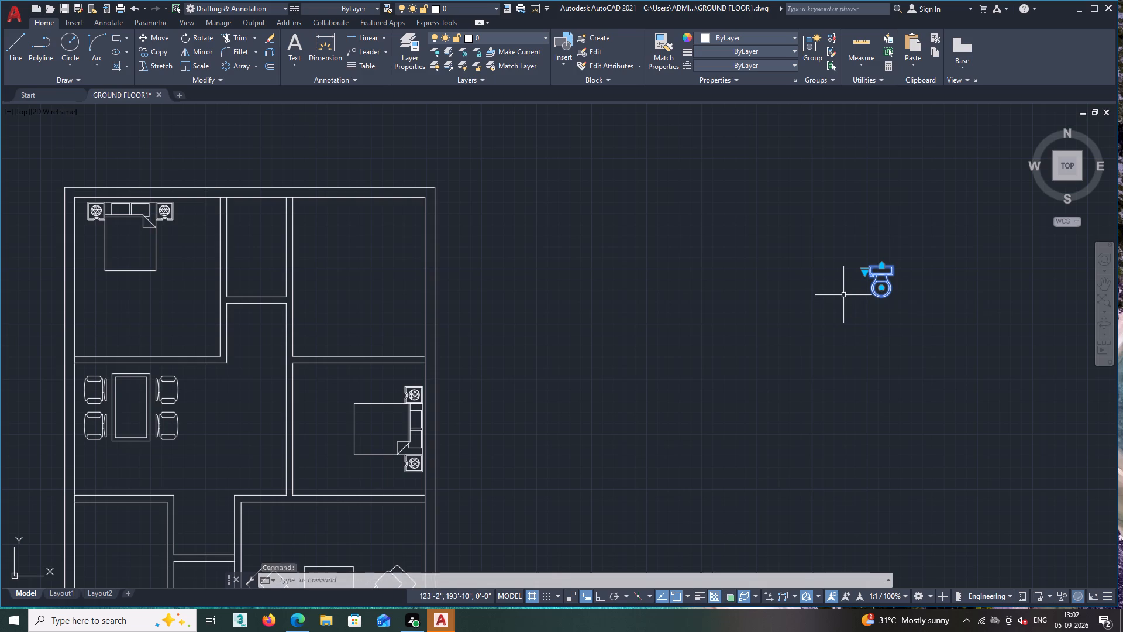
pyautogui.press('Escape')
# Rotate the toilet block 180° about the midpoint of its tank's back edge, with Ortho on.
pyautogui.scroll(2, 924, 299)
pyautogui.click(892, 202)
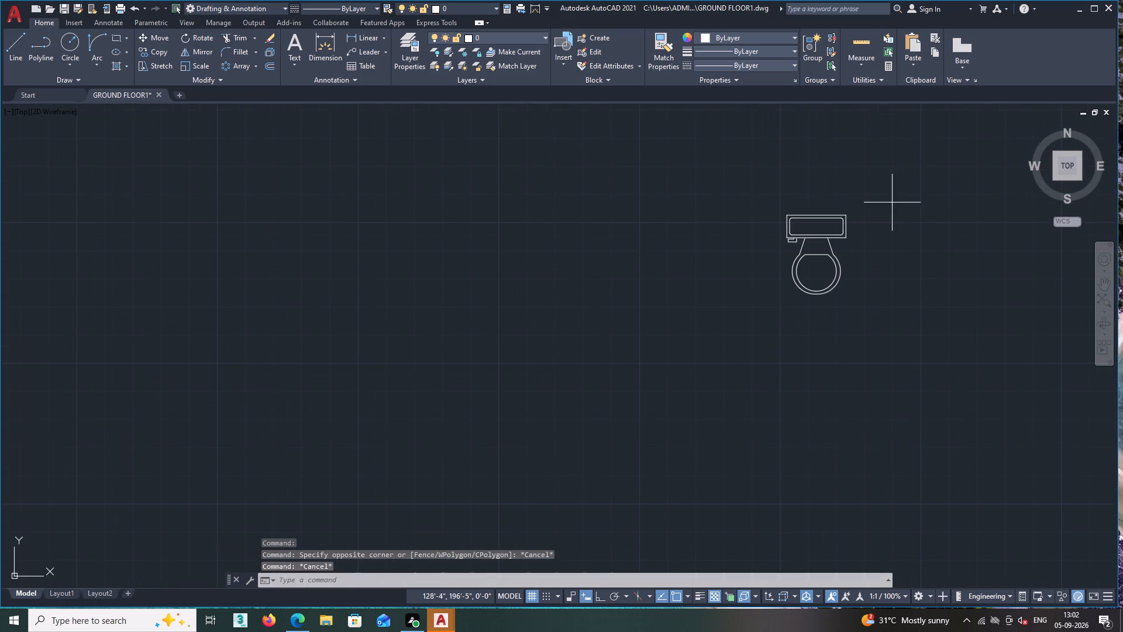
pyautogui.click(770, 325)
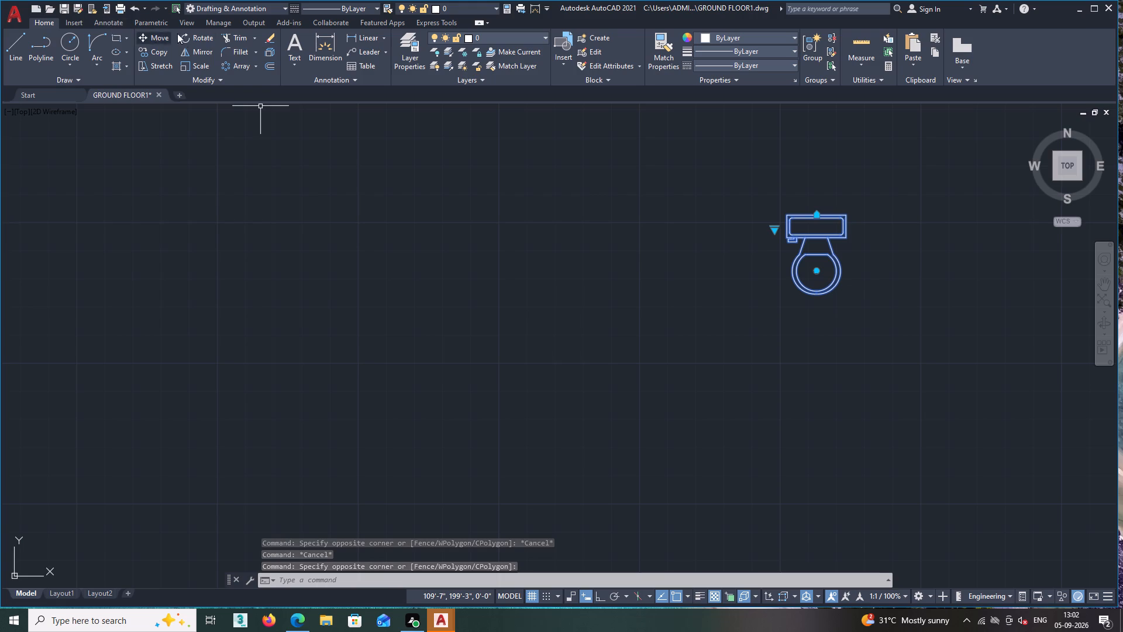
pyautogui.click(203, 38)
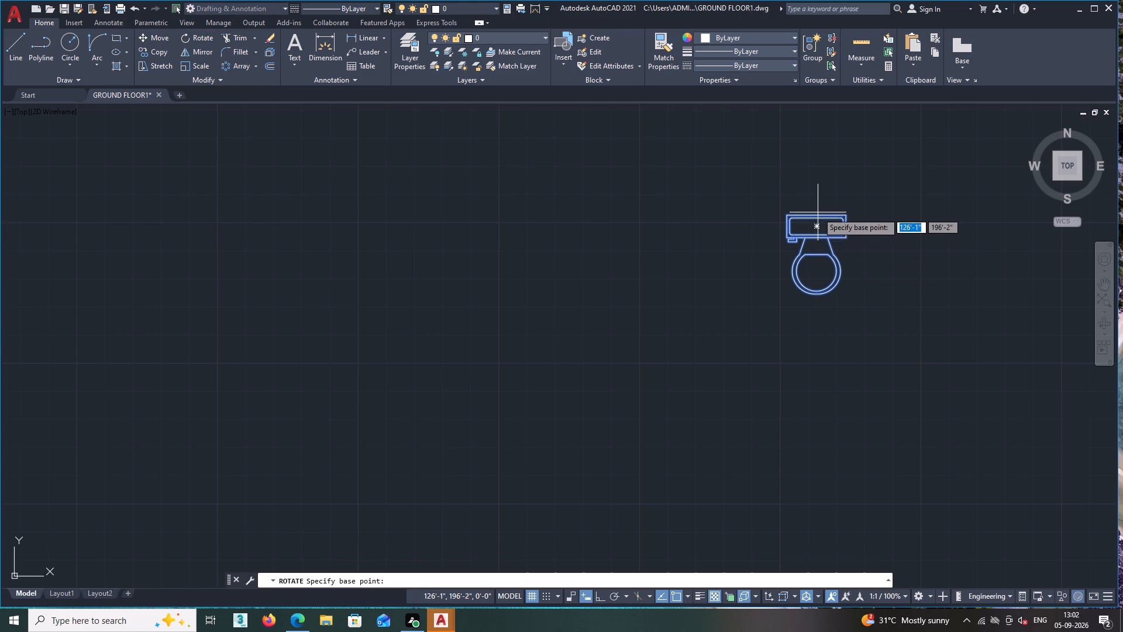
pyautogui.doubleClick(815, 216)
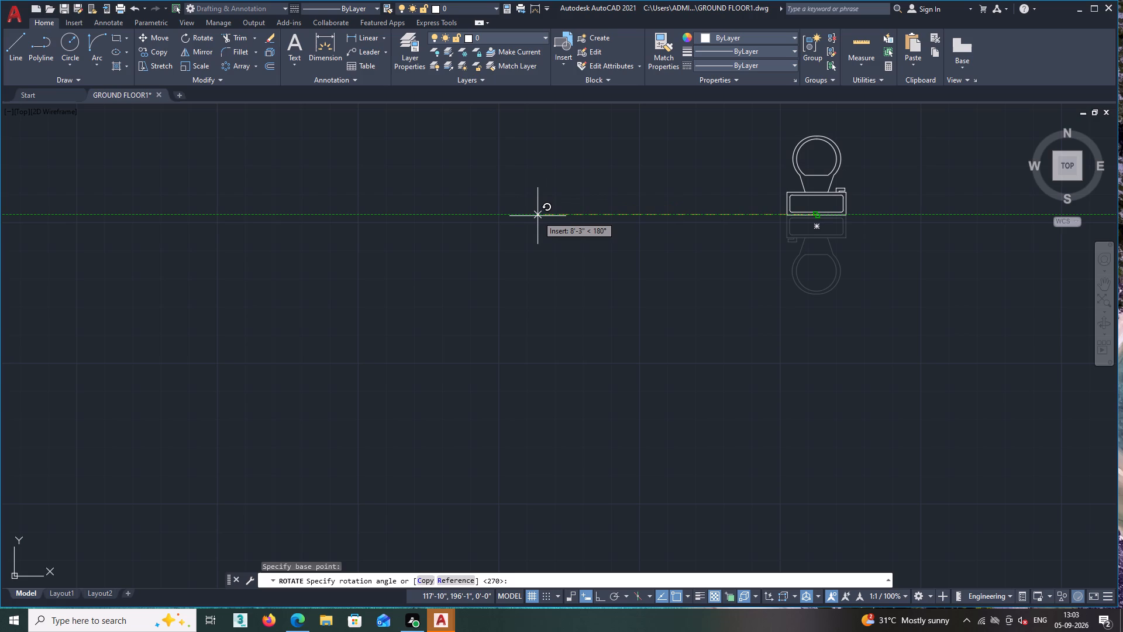
pyautogui.press('F8')
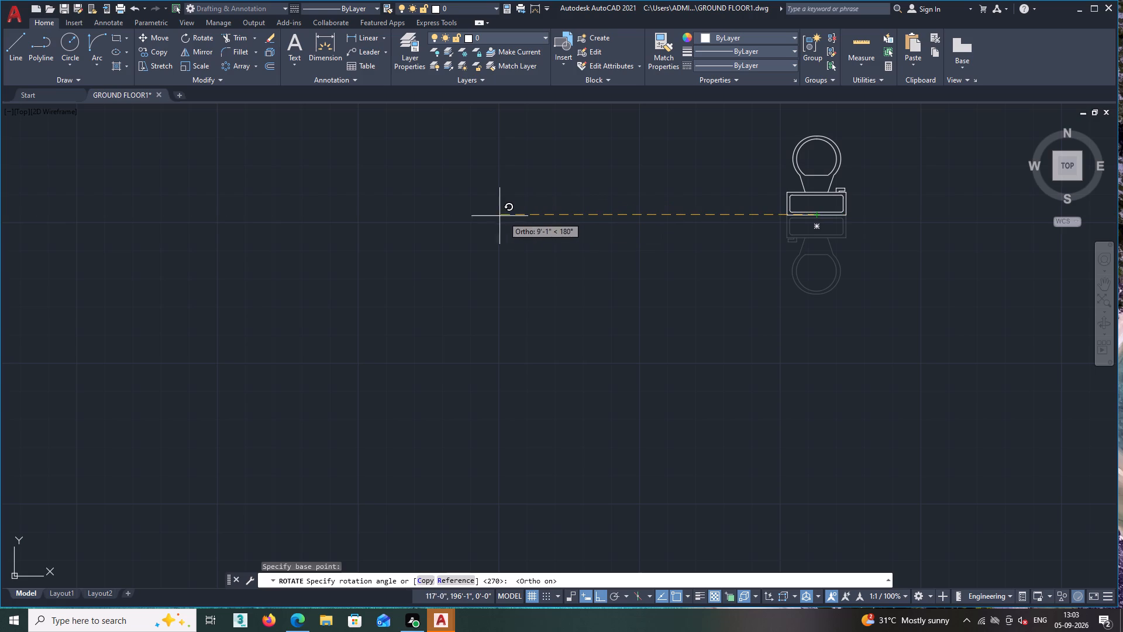
pyautogui.doubleClick(487, 213)
# Move the rotated toilet block by its tank's back corner to open space nearer the plan's right wall, with Ortho off.
pyautogui.scroll(-3, 710, 328)
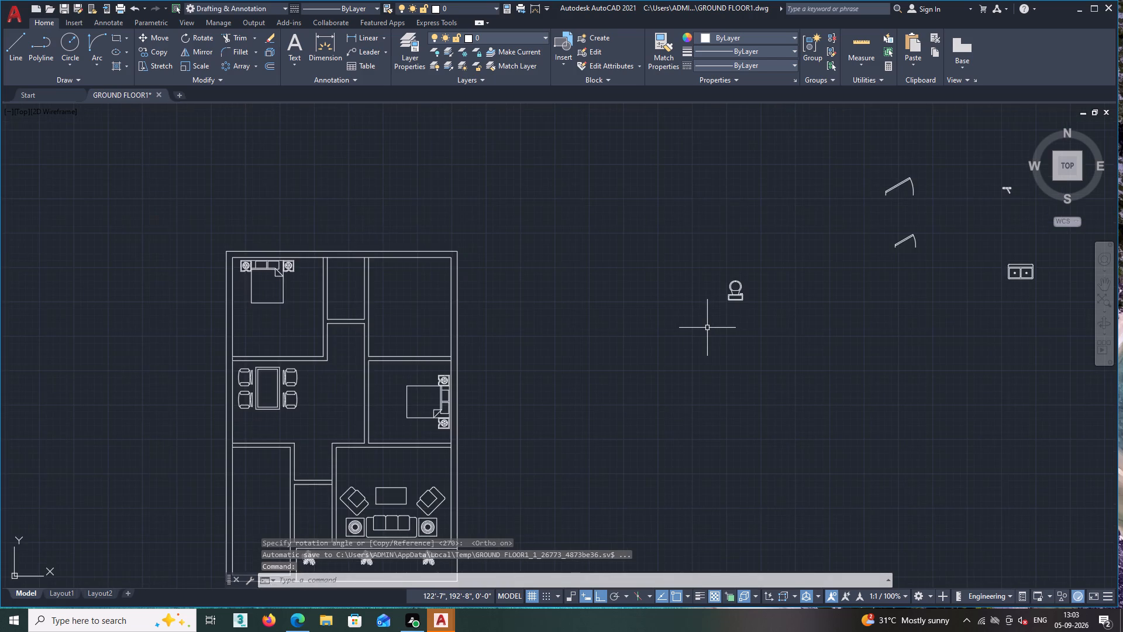
pyautogui.scroll(-1, 707, 328)
pyautogui.scroll(1, 487, 500)
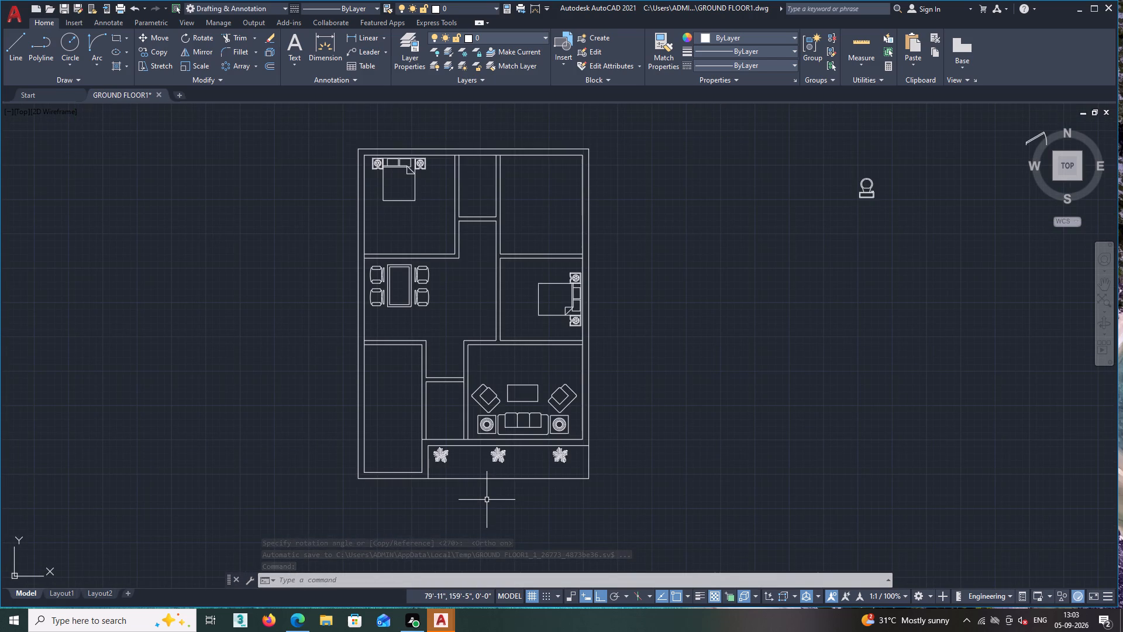
pyautogui.scroll(1, 866, 219)
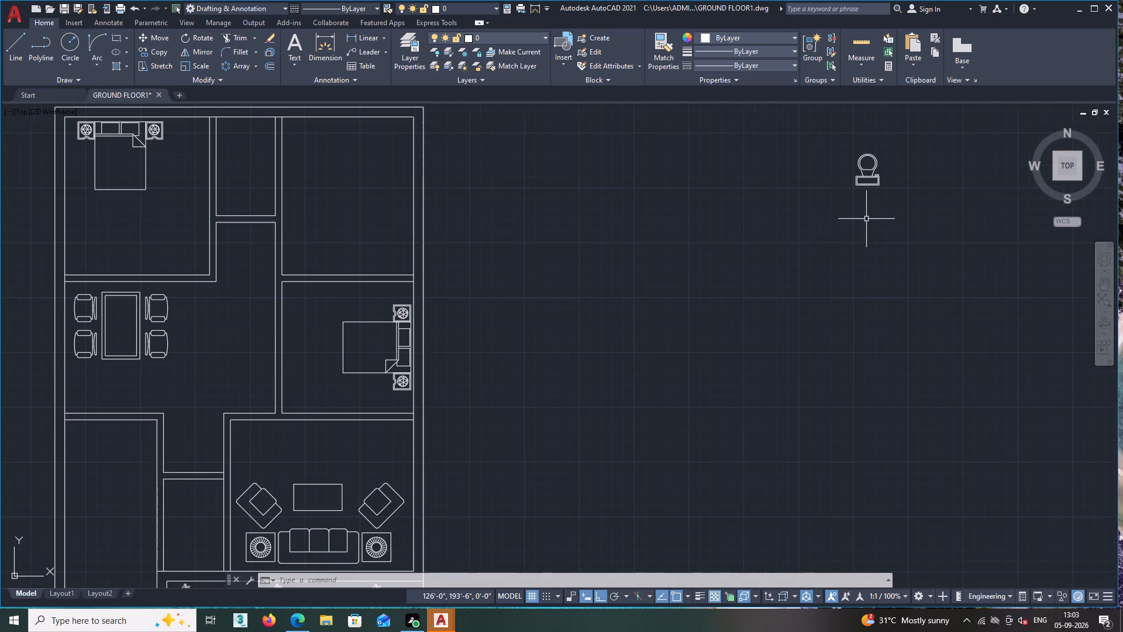
pyautogui.click(904, 143)
pyautogui.click(791, 245)
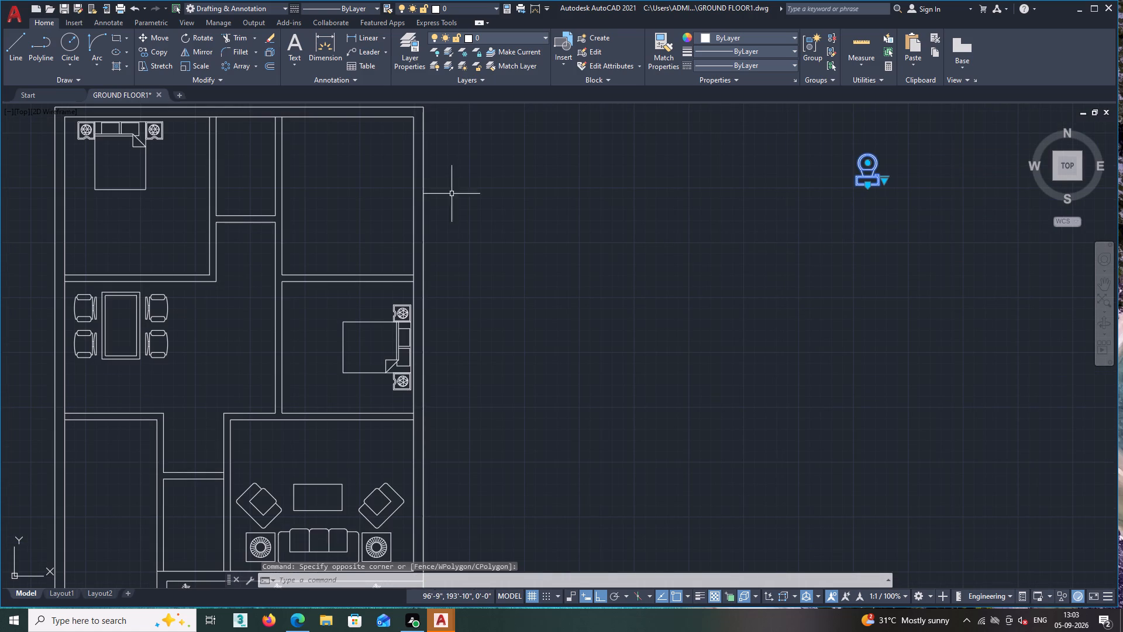
pyautogui.click(150, 36)
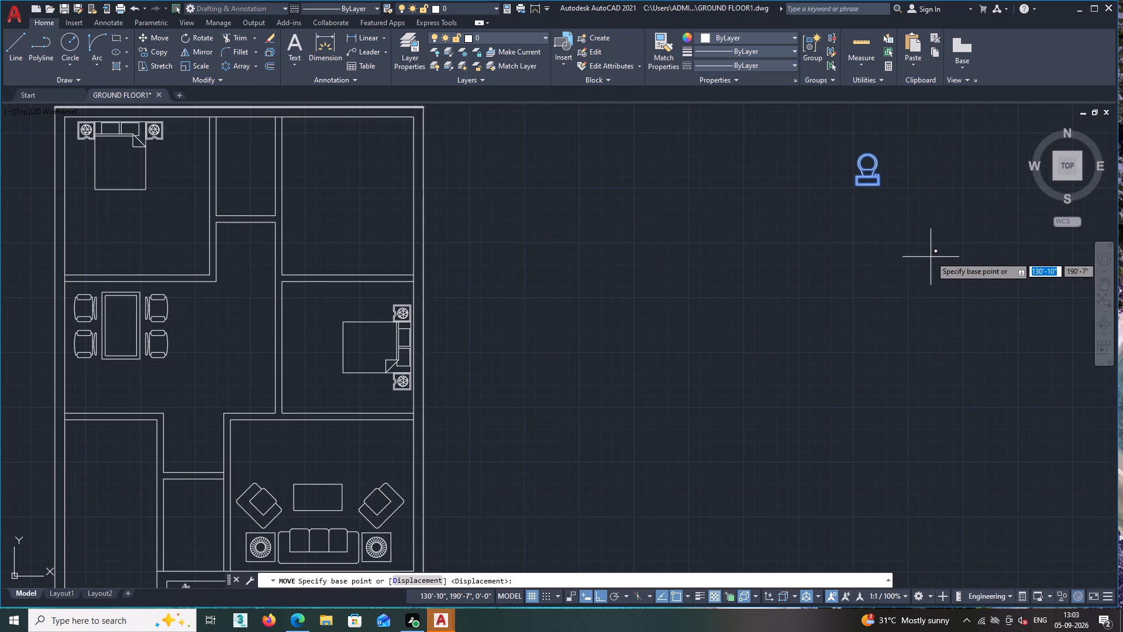
pyautogui.scroll(3, 877, 201)
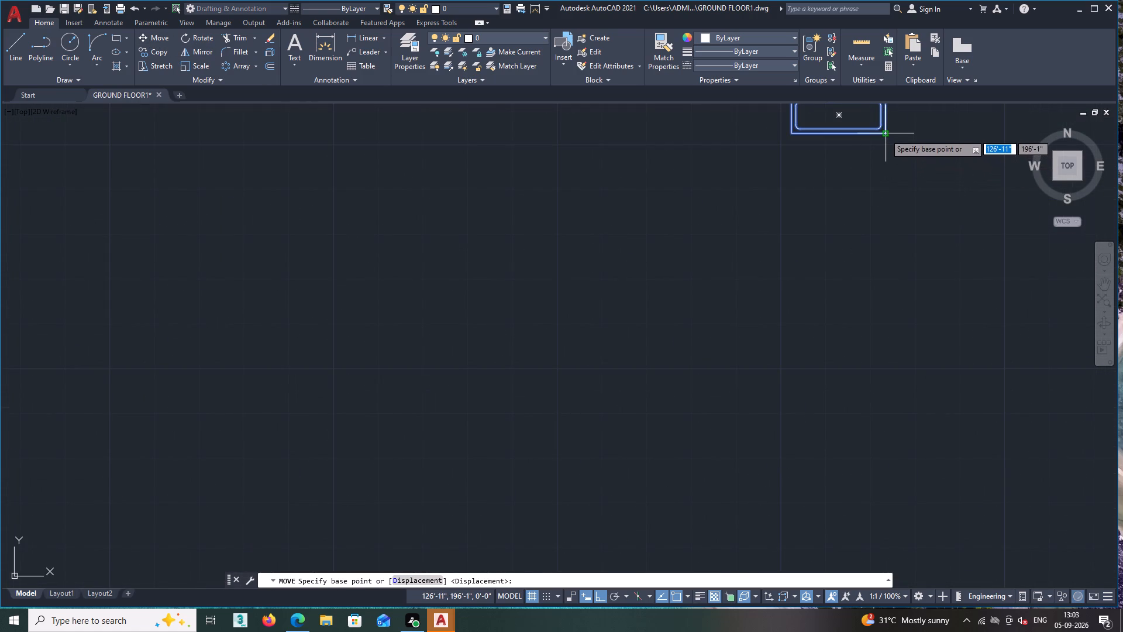
pyautogui.click(885, 133)
pyautogui.scroll(-2, 639, 370)
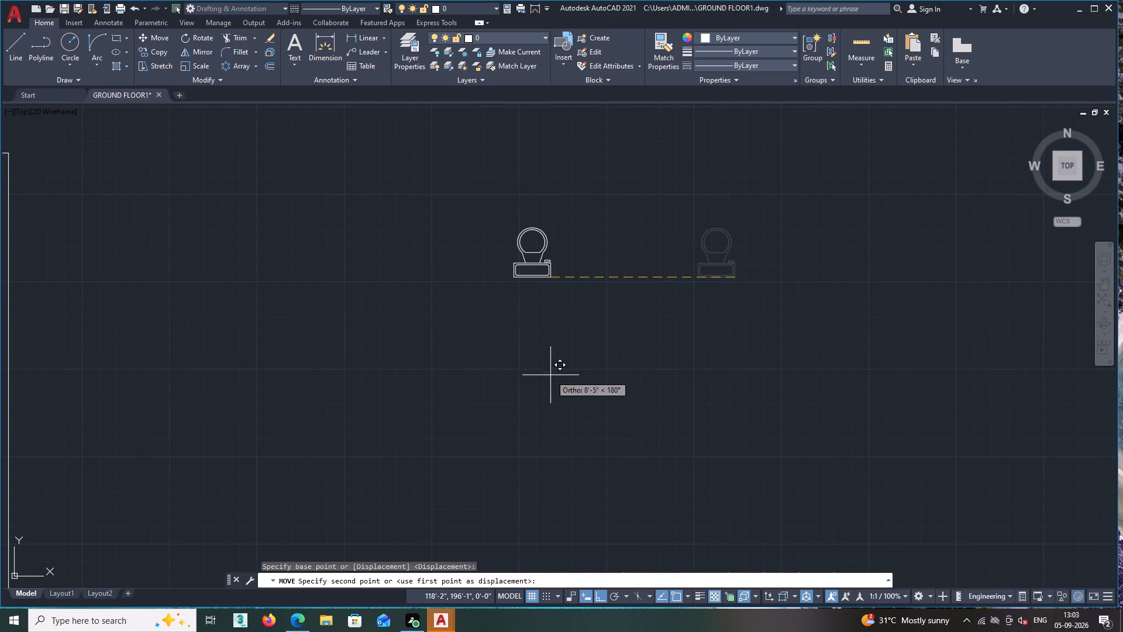
pyautogui.press('F8')
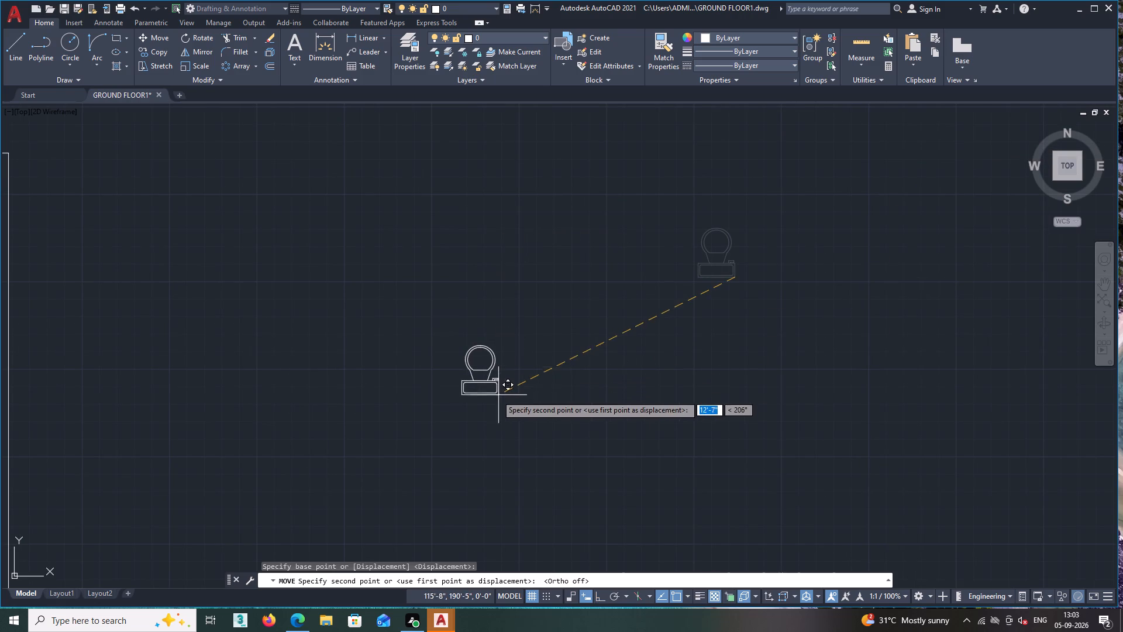
pyautogui.moveTo(367, 386); pyautogui.dragTo(402, 373)
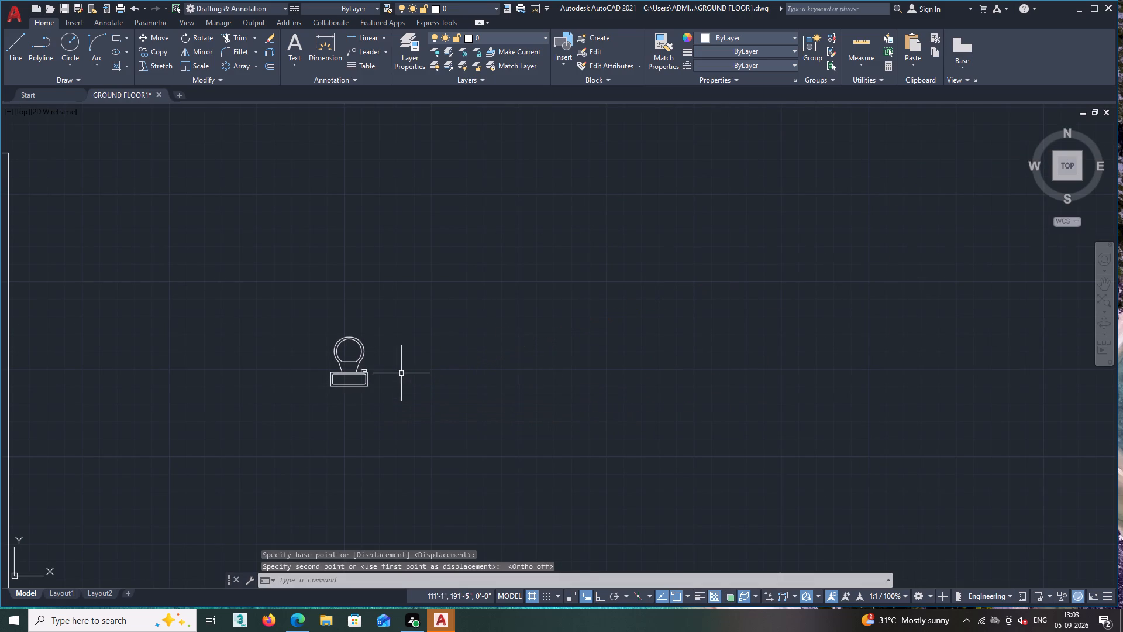
# Move the rotated toilet block by its tank's back-edge midpoint to the lower wall of the small room beside the living room.
pyautogui.moveTo(402, 373); pyautogui.dragTo(421, 369)
pyautogui.scroll(-1, 359, 413)
pyautogui.moveTo(384, 409); pyautogui.dragTo(595, 318, button='middle')
pyautogui.scroll(-1, 595, 318)
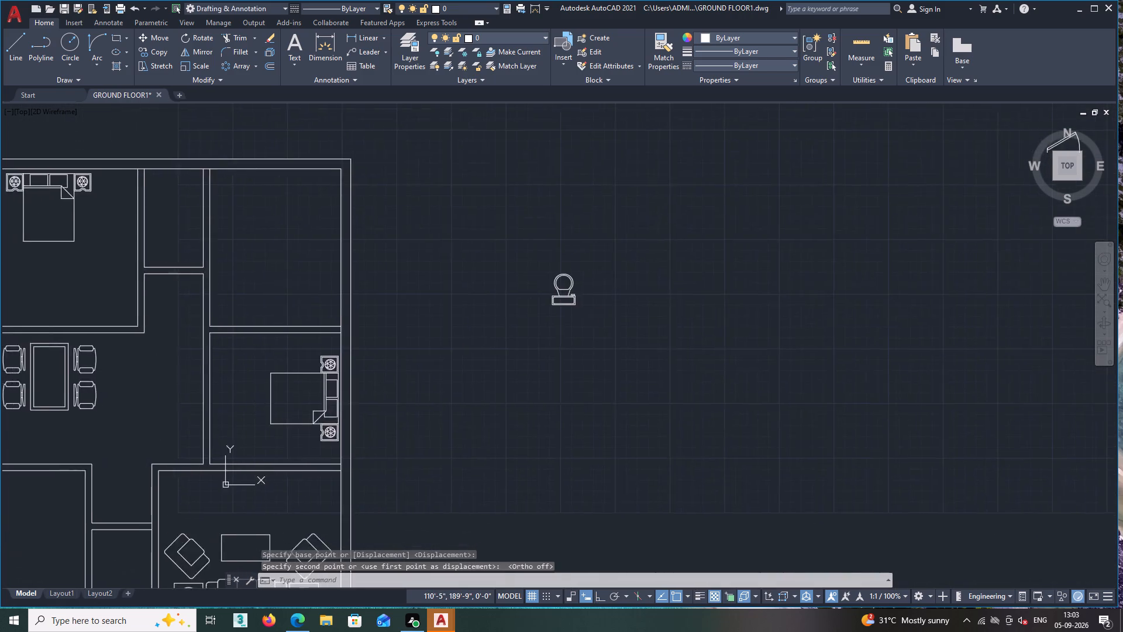
pyautogui.click(602, 270)
pyautogui.click(521, 352)
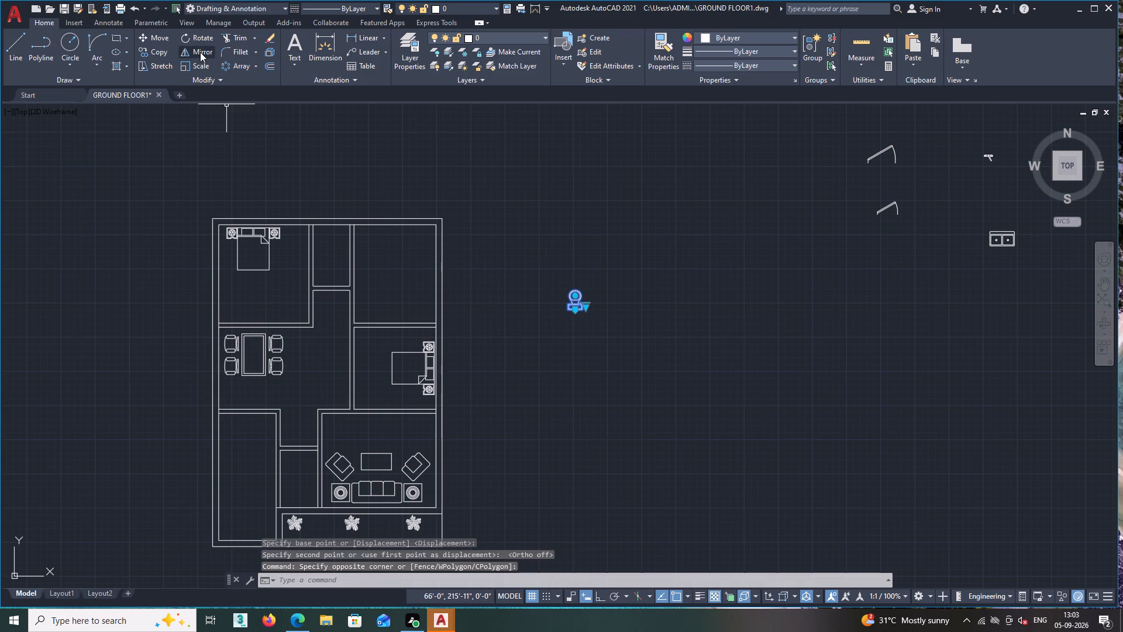
pyautogui.click(149, 35)
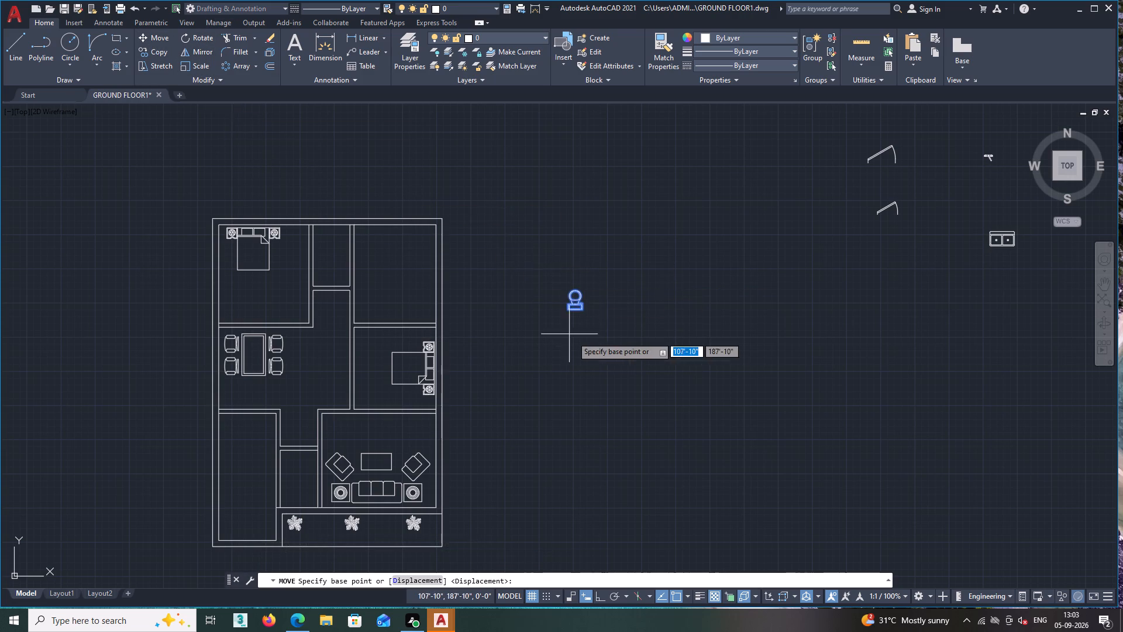
pyautogui.scroll(2, 591, 348)
pyautogui.scroll(2, 545, 251)
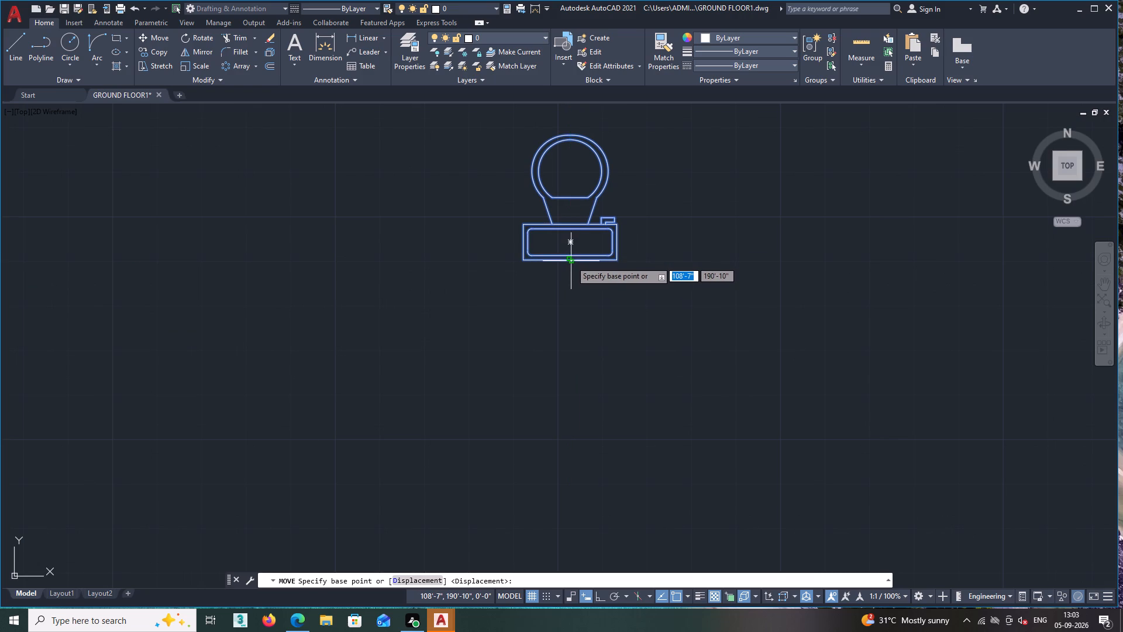
pyautogui.click(570, 260)
pyautogui.scroll(-8, 465, 341)
pyautogui.scroll(3, 402, 379)
pyautogui.scroll(3, 465, 366)
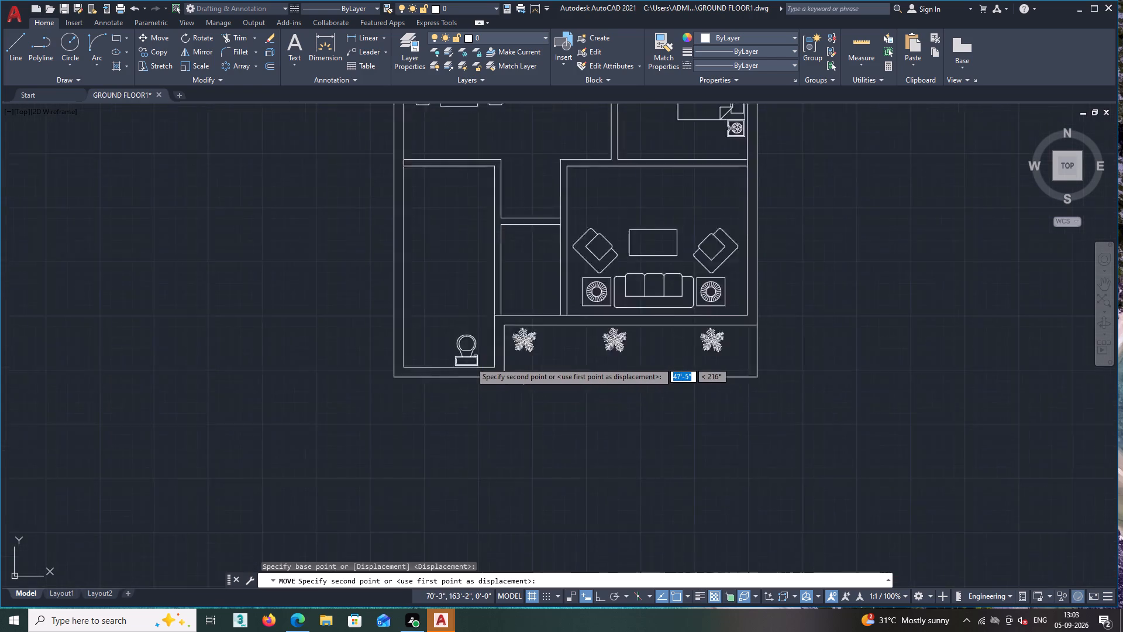
pyautogui.scroll(2, 563, 285)
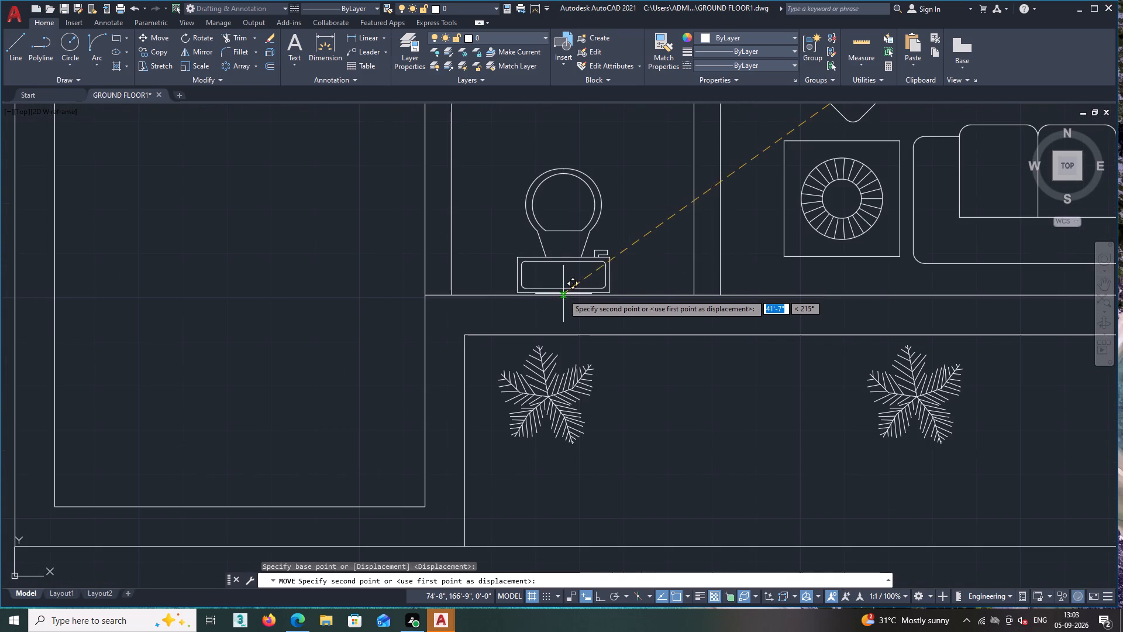
pyautogui.scroll(-1, 565, 294)
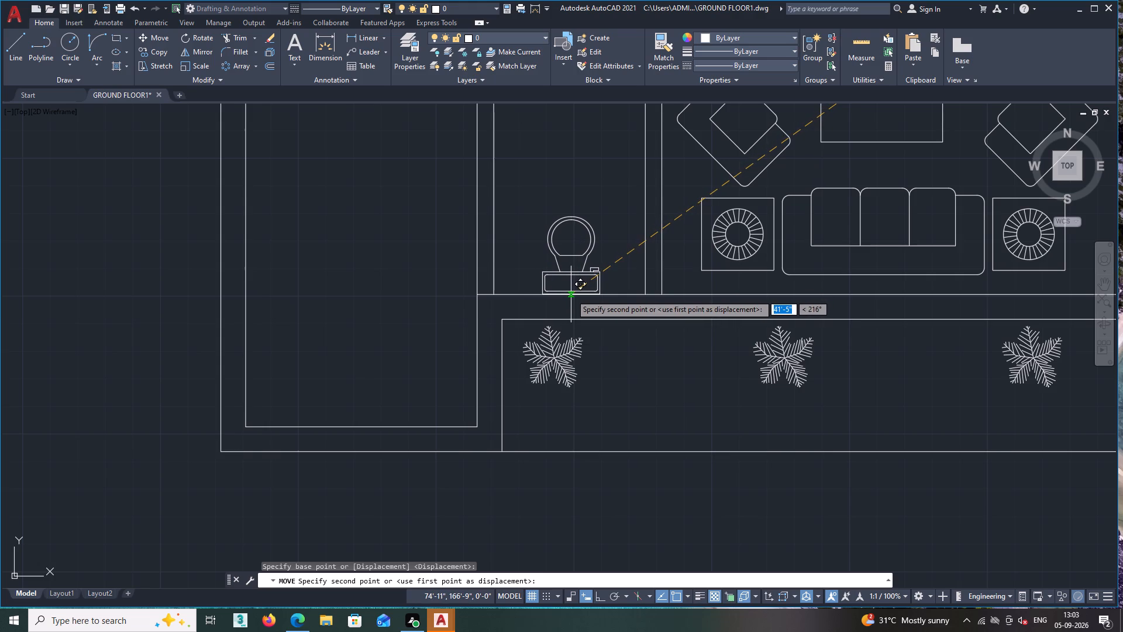
pyautogui.scroll(-1, 571, 294)
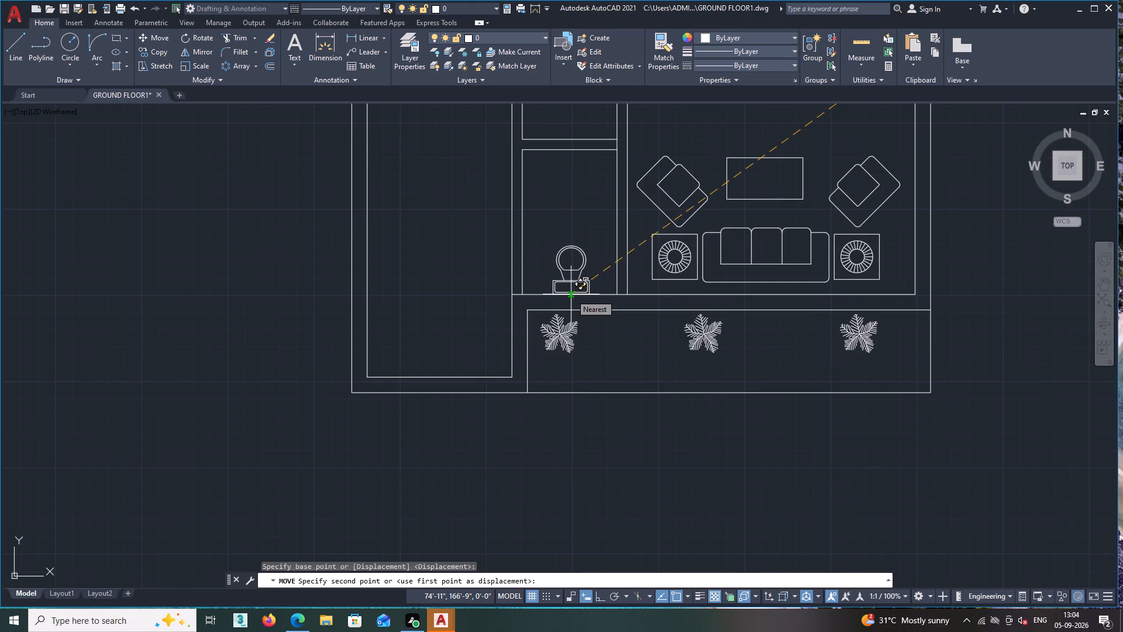
pyautogui.scroll(2, 571, 294)
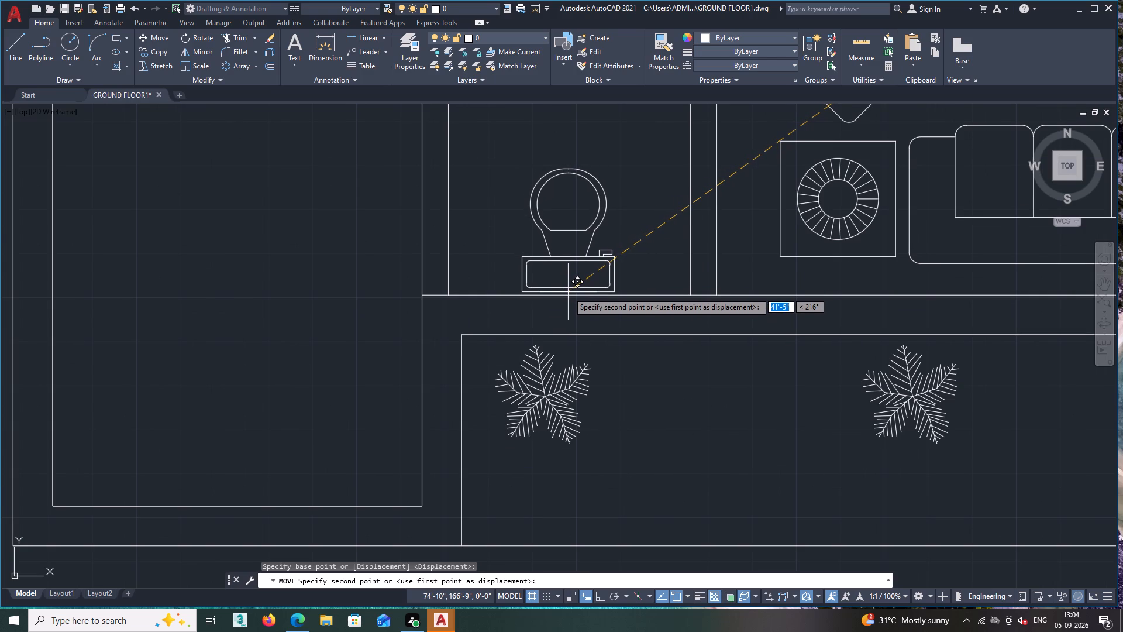
pyautogui.click(568, 292)
# Switch the placed toilet block to the Elongated (Plan) view and deselect it.
pyautogui.scroll(-1, 693, 376)
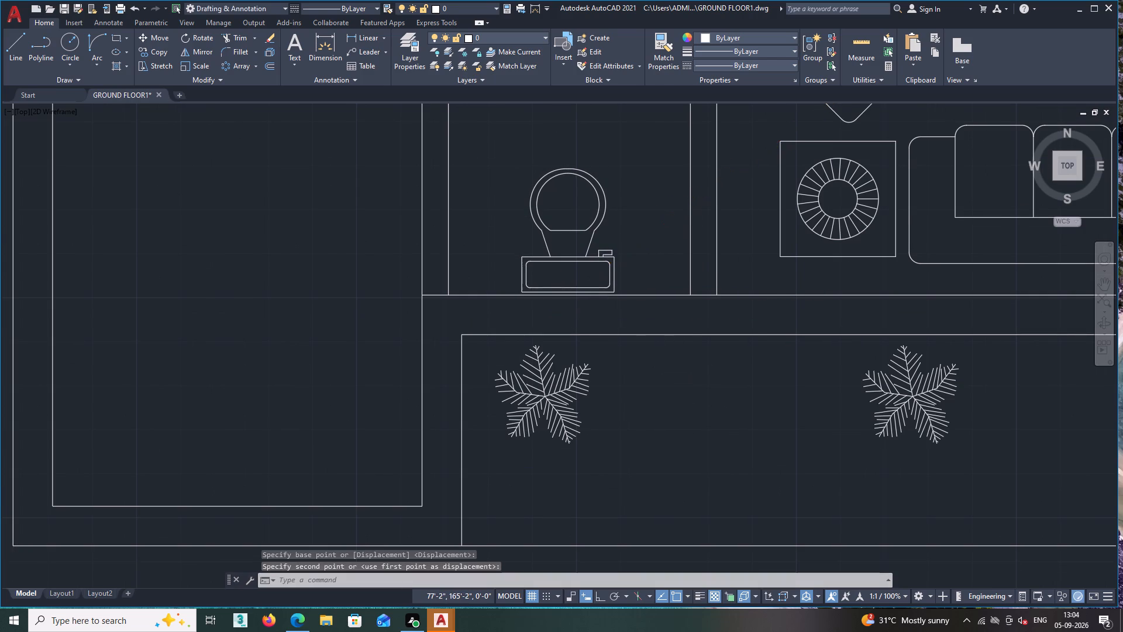
pyautogui.scroll(-3, 687, 379)
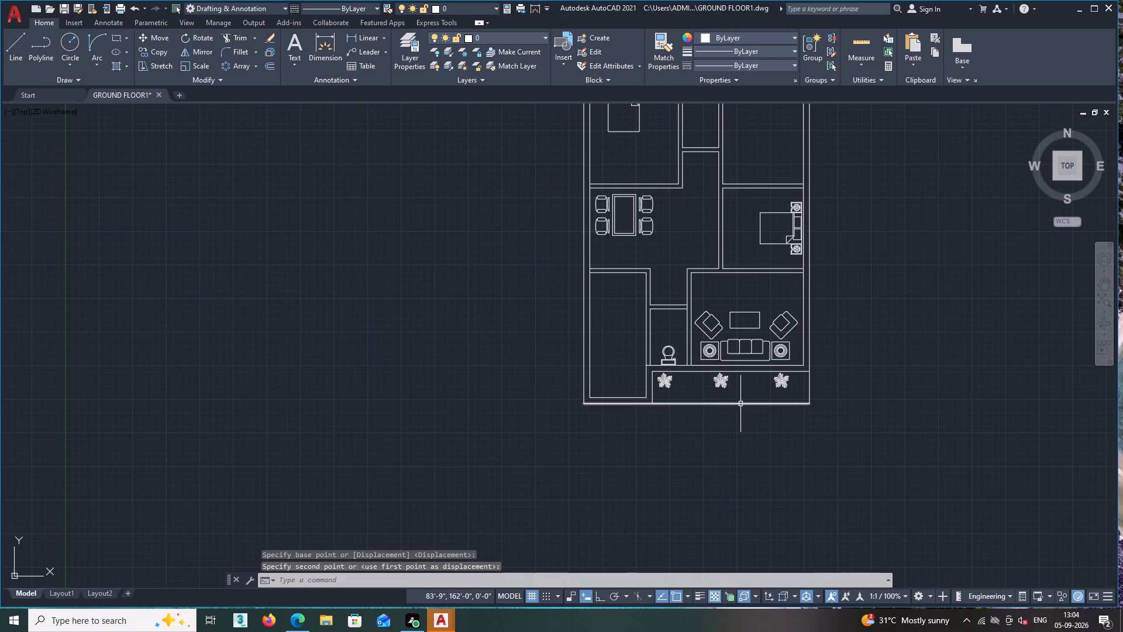
pyautogui.scroll(1, 704, 432)
pyautogui.scroll(-2, 704, 432)
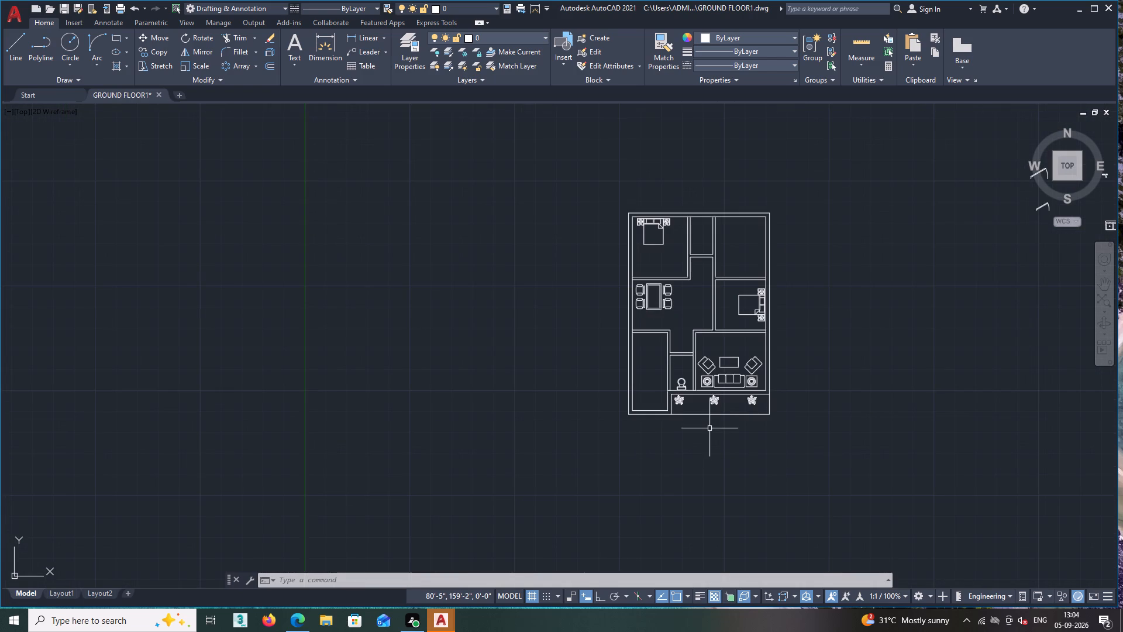
pyautogui.scroll(3, 659, 413)
pyautogui.scroll(1, 734, 302)
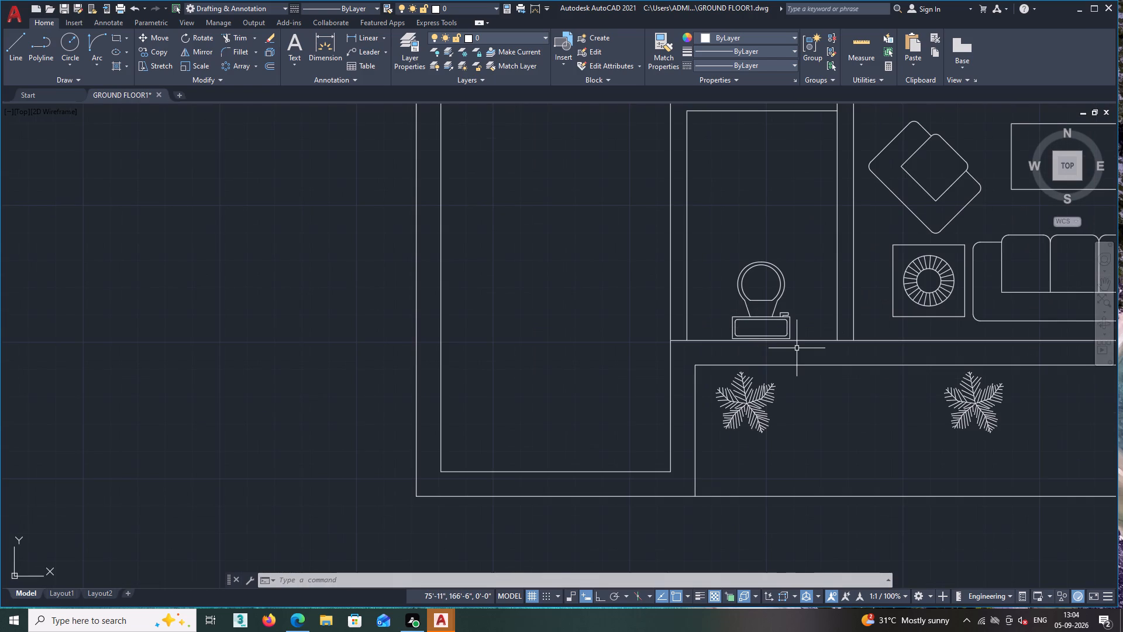
pyautogui.scroll(-4, 797, 348)
pyautogui.scroll(1, 802, 344)
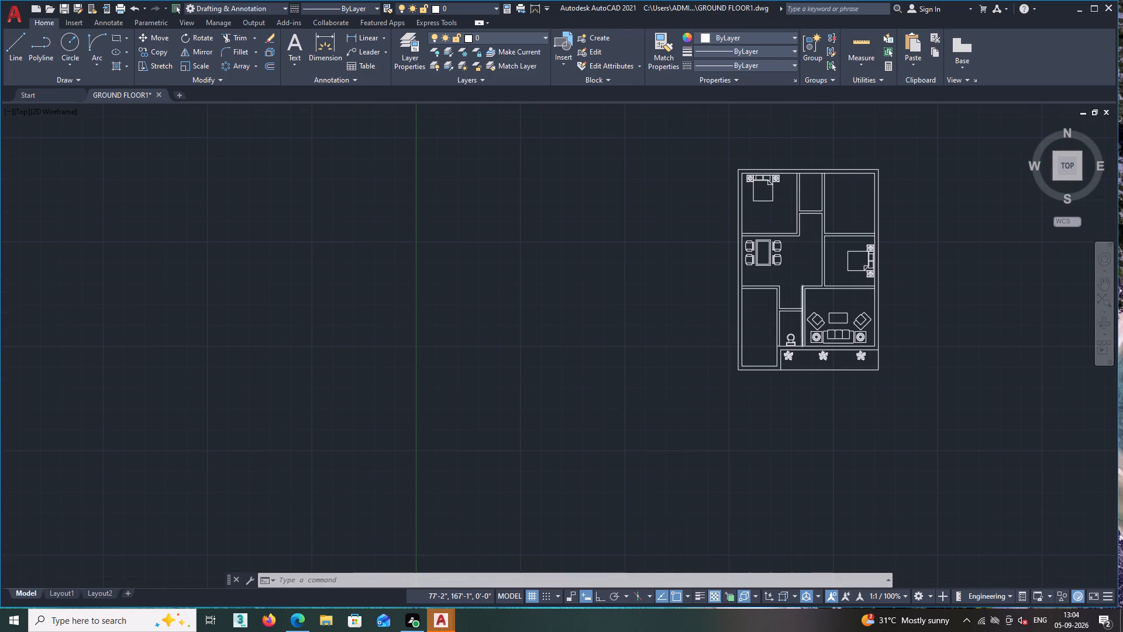
pyautogui.scroll(3, 802, 344)
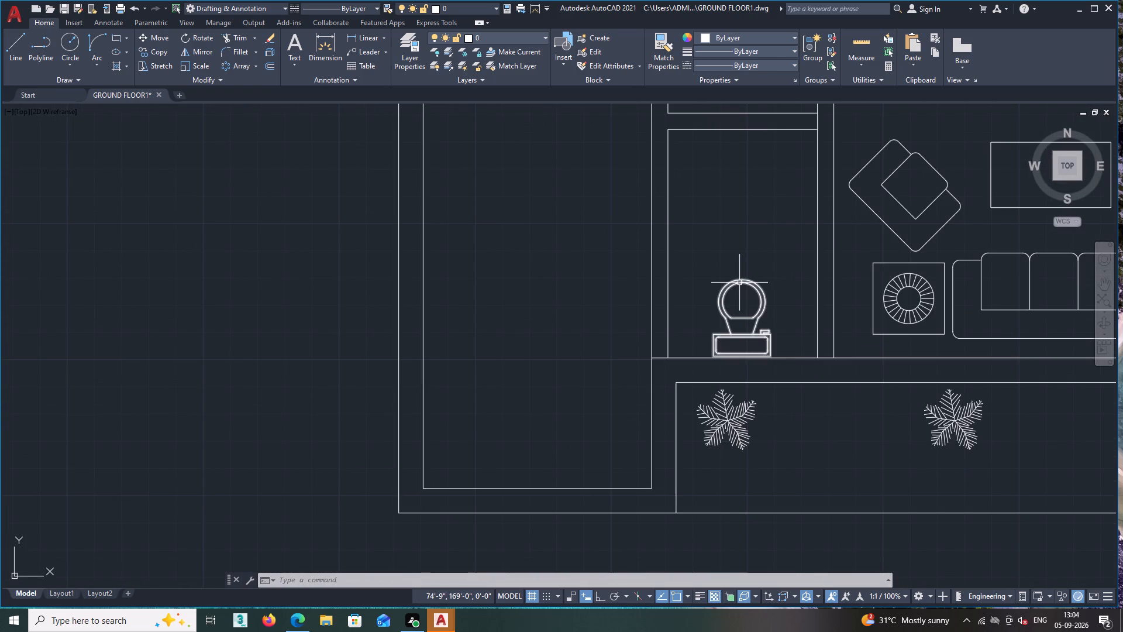
pyautogui.click(739, 282)
pyautogui.doubleClick(786, 345)
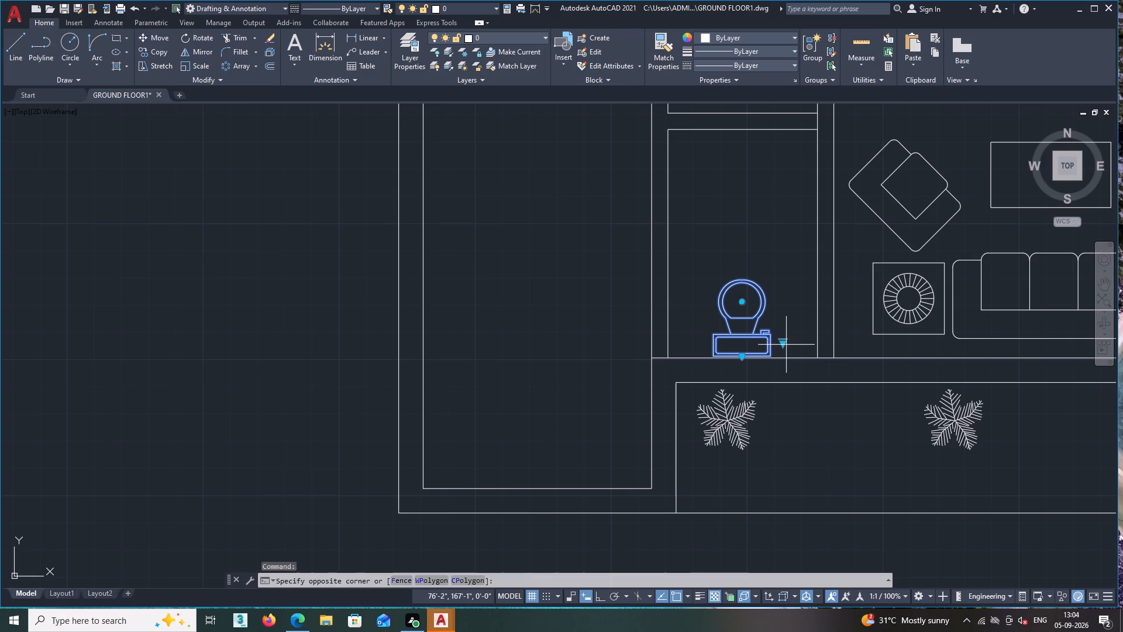
pyautogui.click(781, 344)
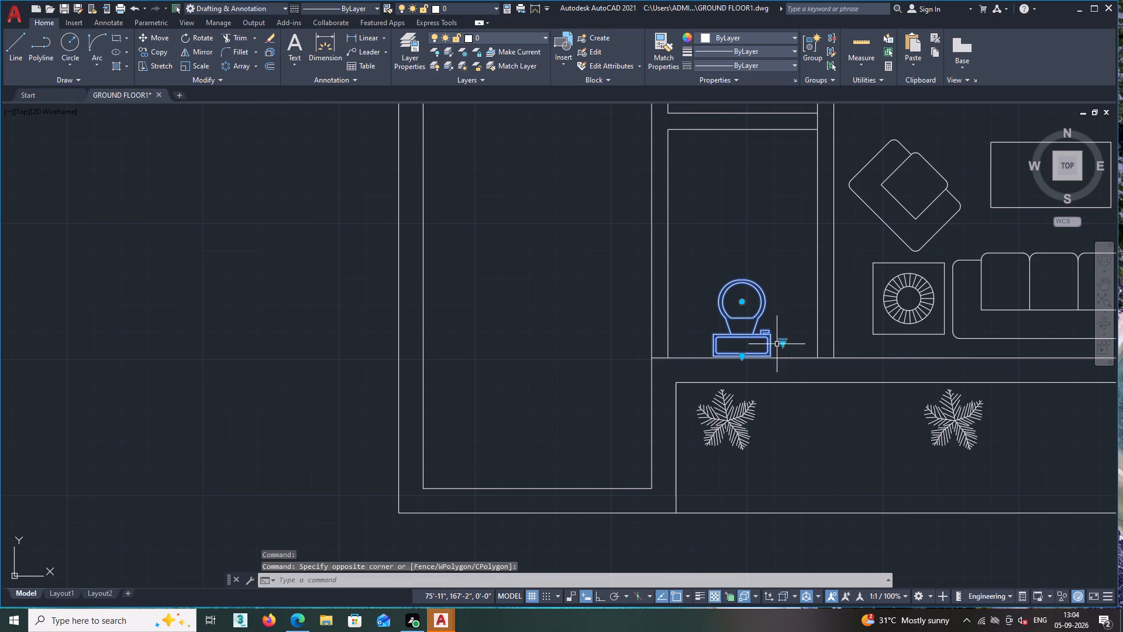
pyautogui.click(783, 342)
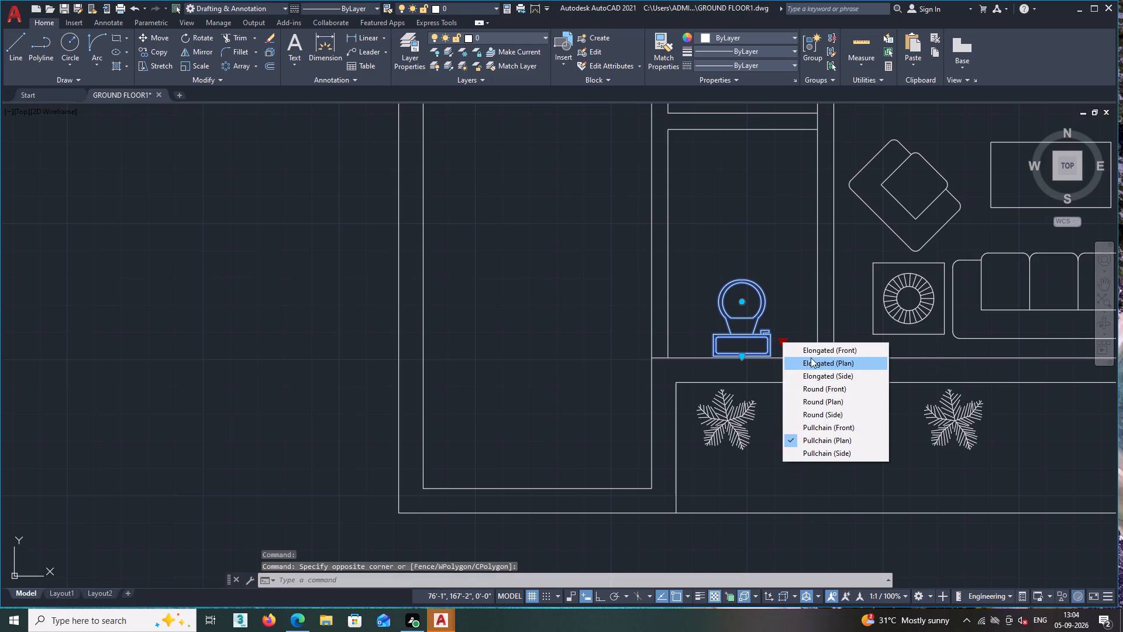
pyautogui.click(813, 362)
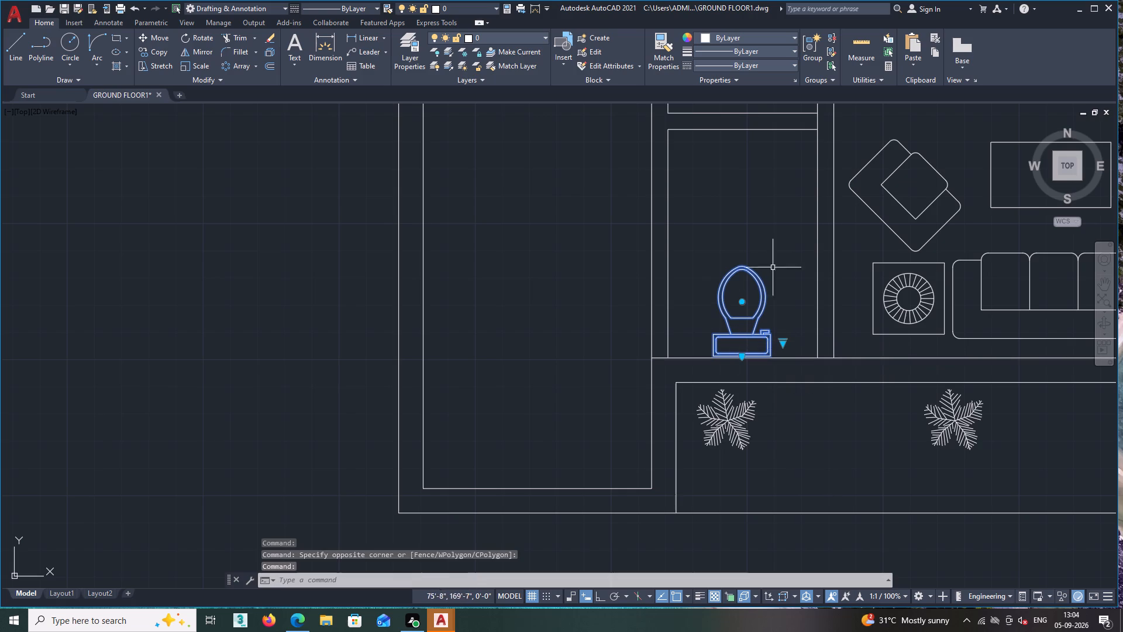
pyautogui.scroll(-1, 778, 352)
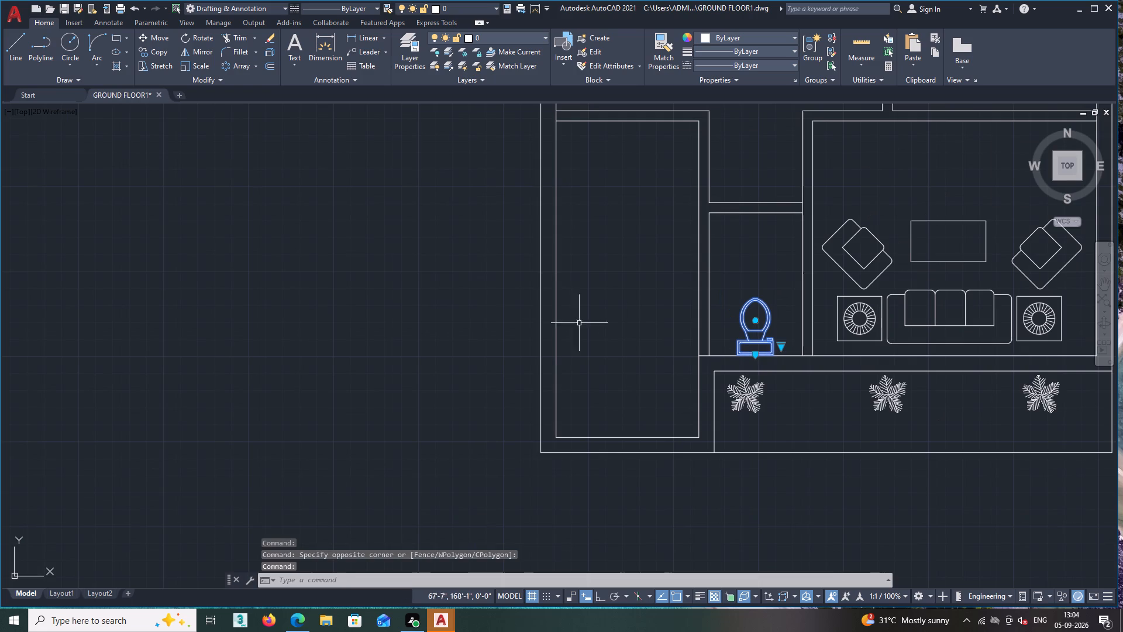
pyautogui.press('space')
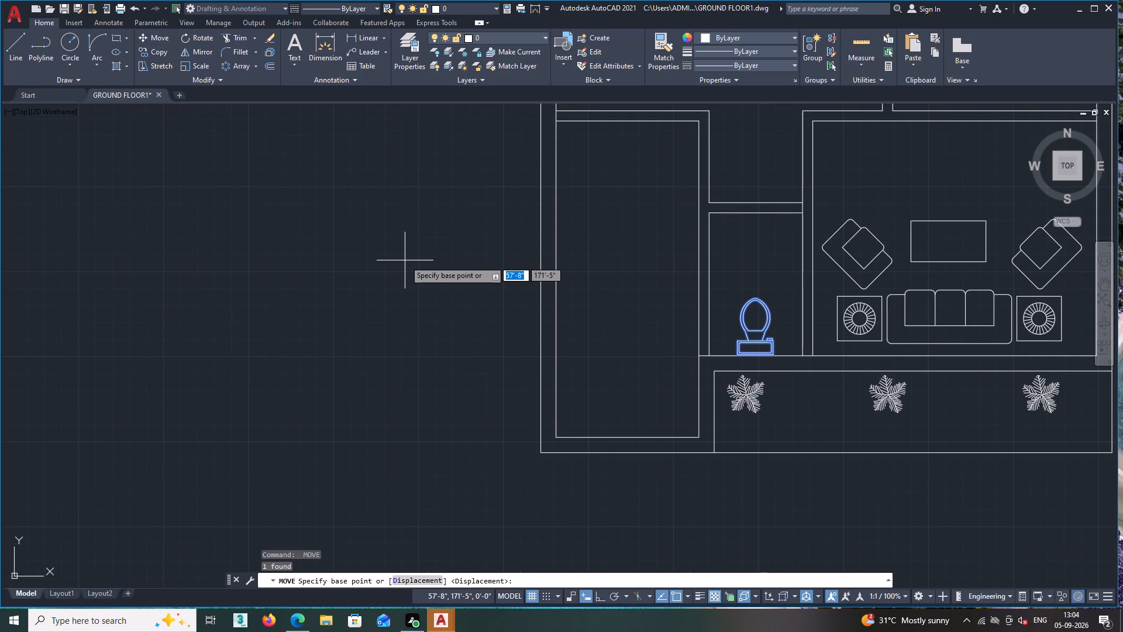
pyautogui.press('Escape')
# Rotate the loose double-sink block 90° clockwise about the back corner at its left end, with Ortho on.
pyautogui.scroll(-2, 421, 281)
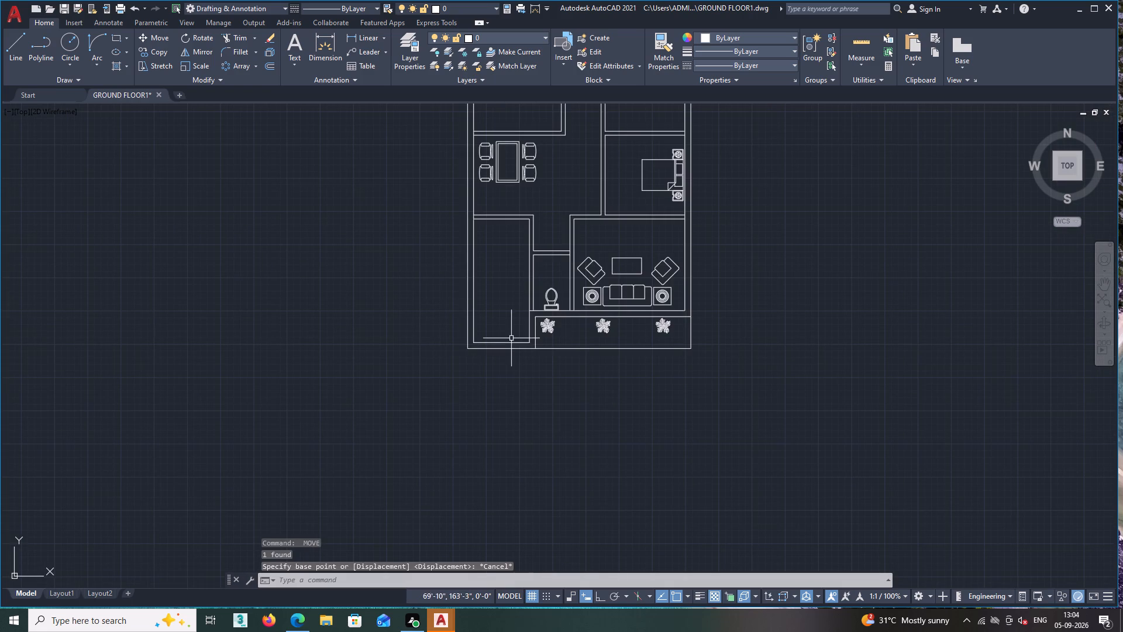
pyautogui.scroll(1, 550, 298)
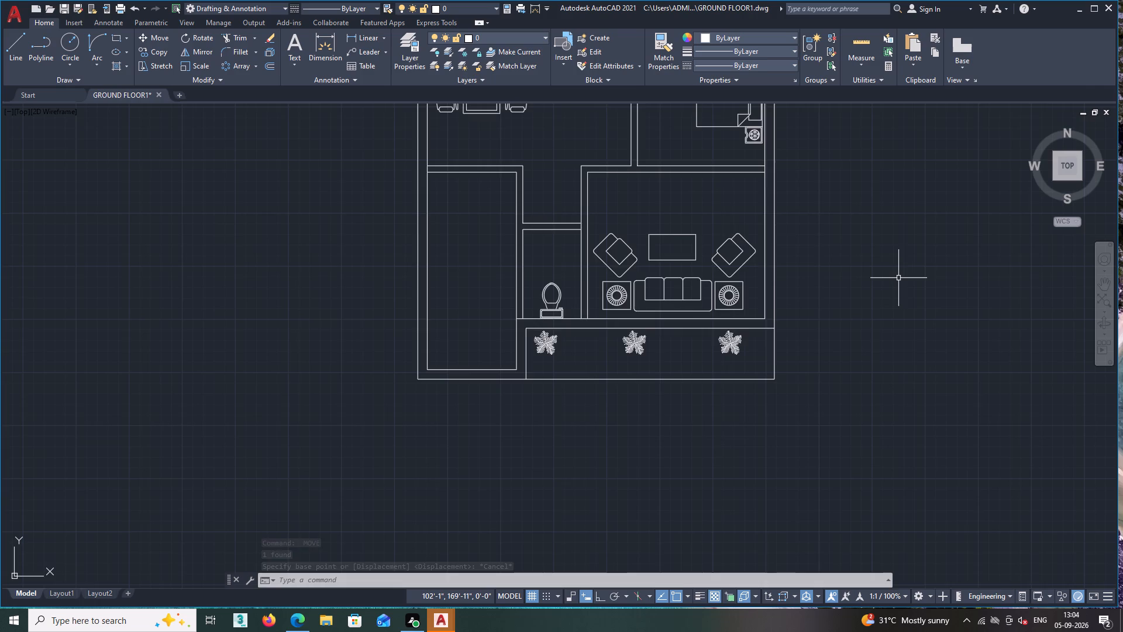
pyautogui.scroll(-1, 898, 278)
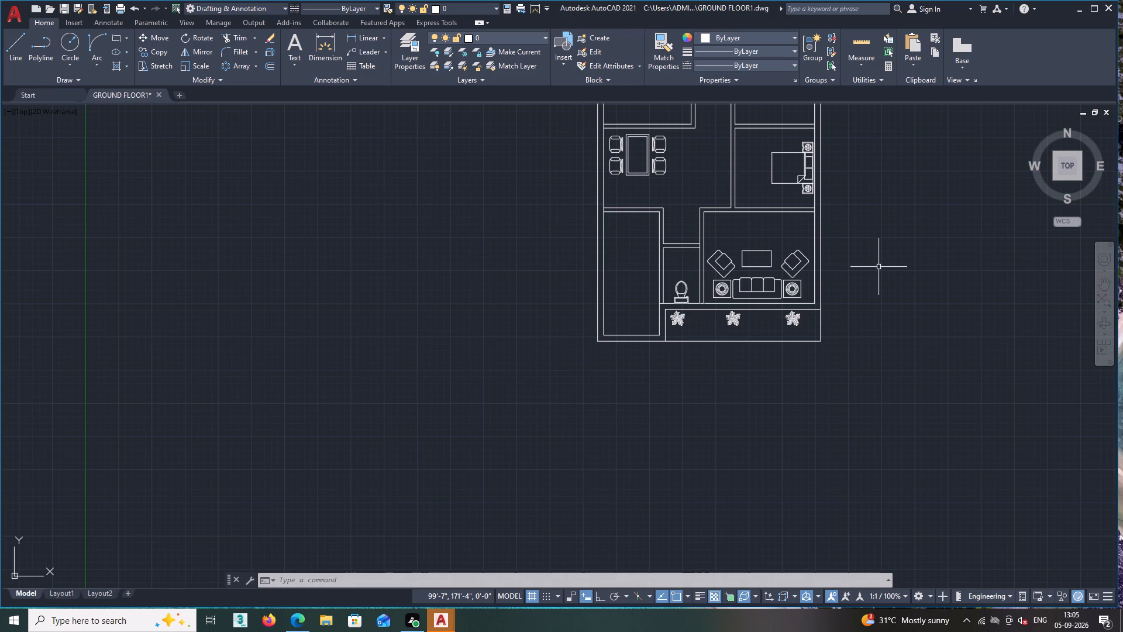
pyautogui.scroll(-2, 879, 267)
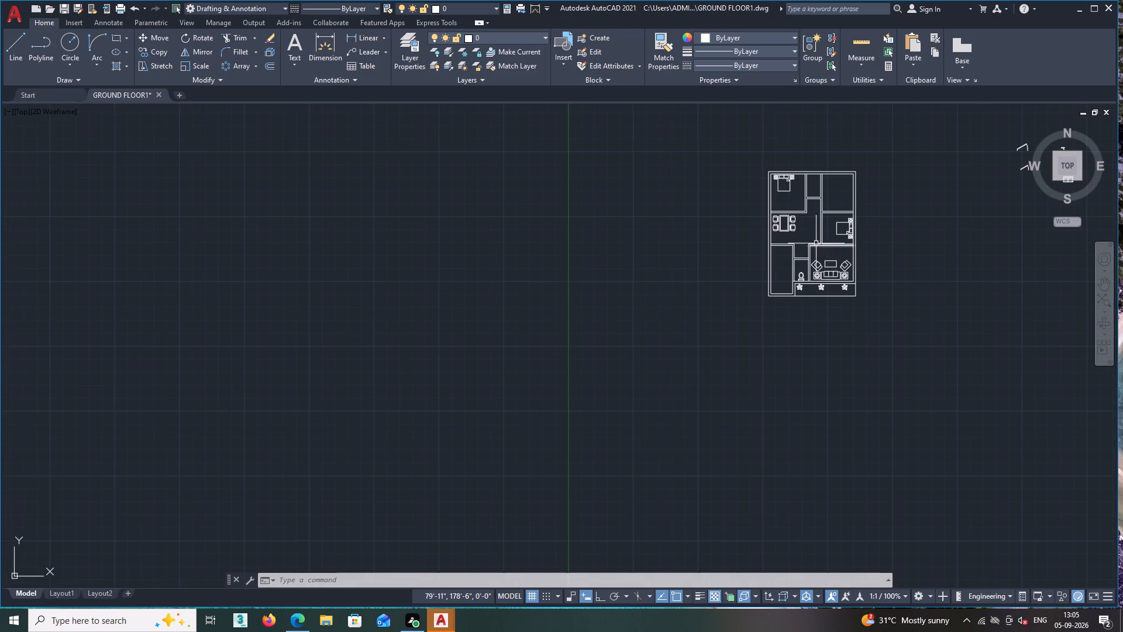
pyautogui.scroll(1, 815, 241)
pyautogui.moveTo(809, 221); pyautogui.dragTo(662, 259, button='middle')
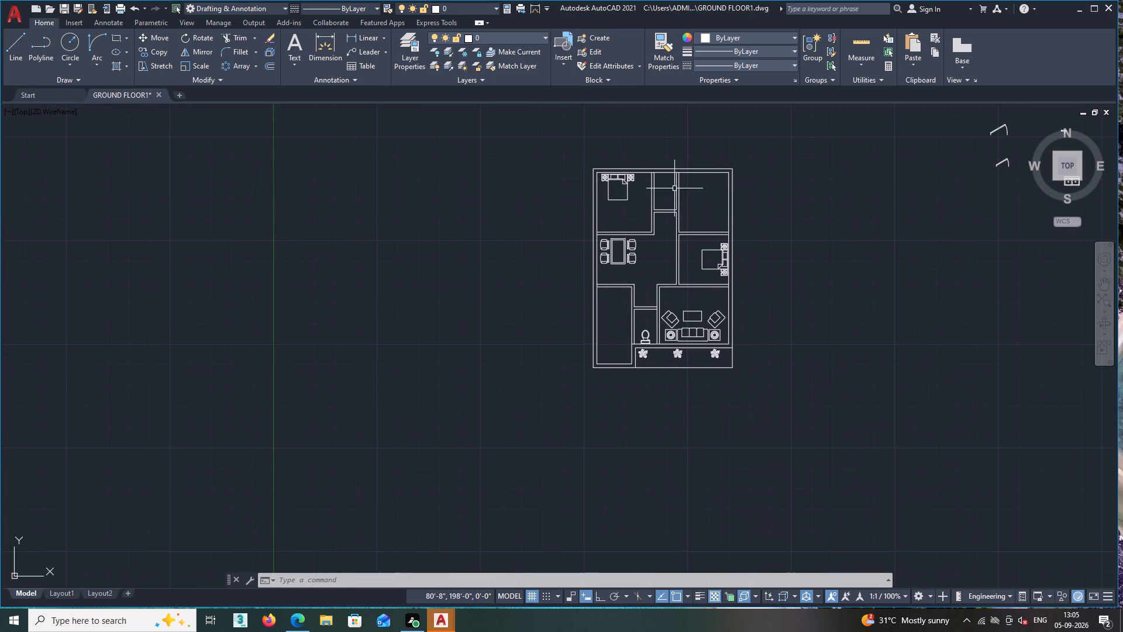
pyautogui.scroll(1, 676, 187)
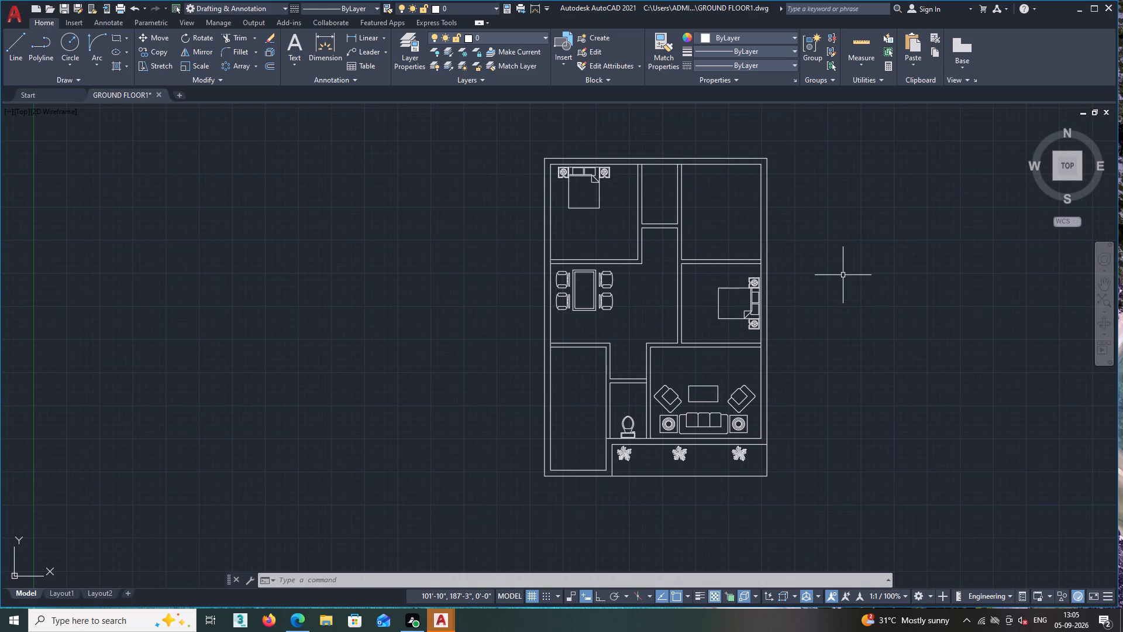
pyautogui.scroll(-1, 843, 275)
pyautogui.moveTo(876, 303); pyautogui.dragTo(468, 297, button='middle')
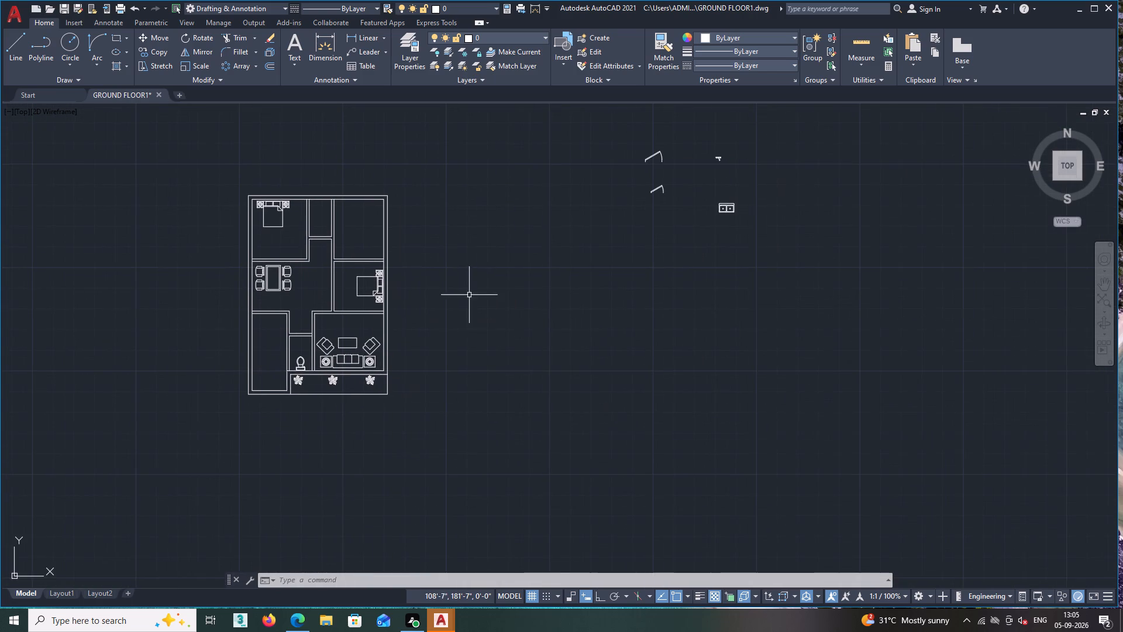
pyautogui.scroll(2, 672, 215)
pyautogui.moveTo(880, 144); pyautogui.dragTo(879, 149)
pyautogui.click(747, 243)
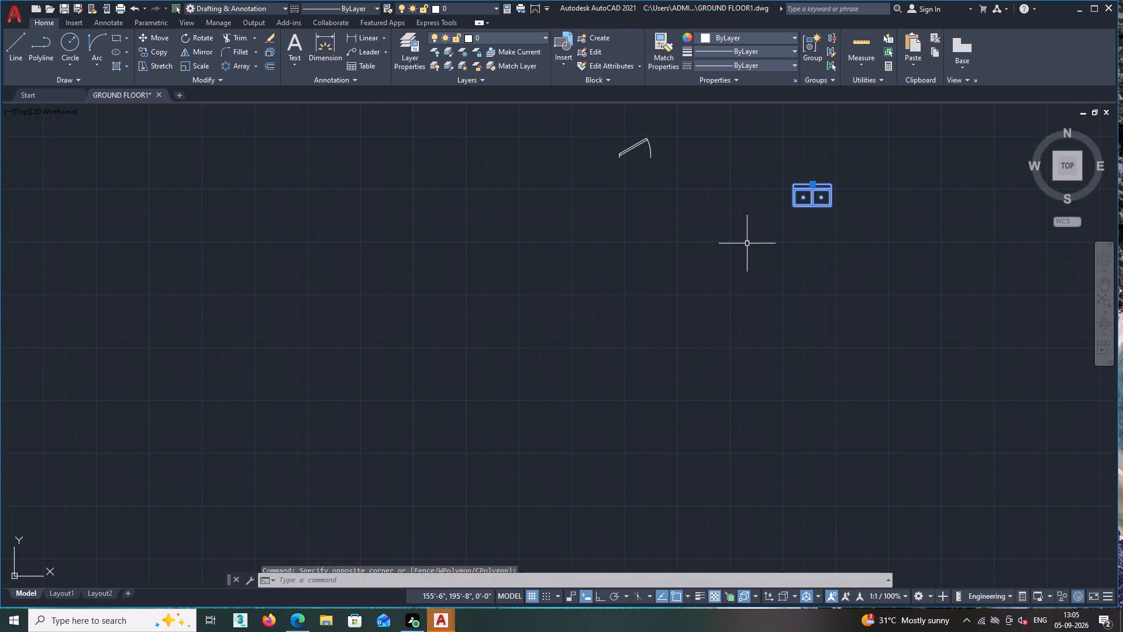
pyautogui.scroll(-2, 468, 196)
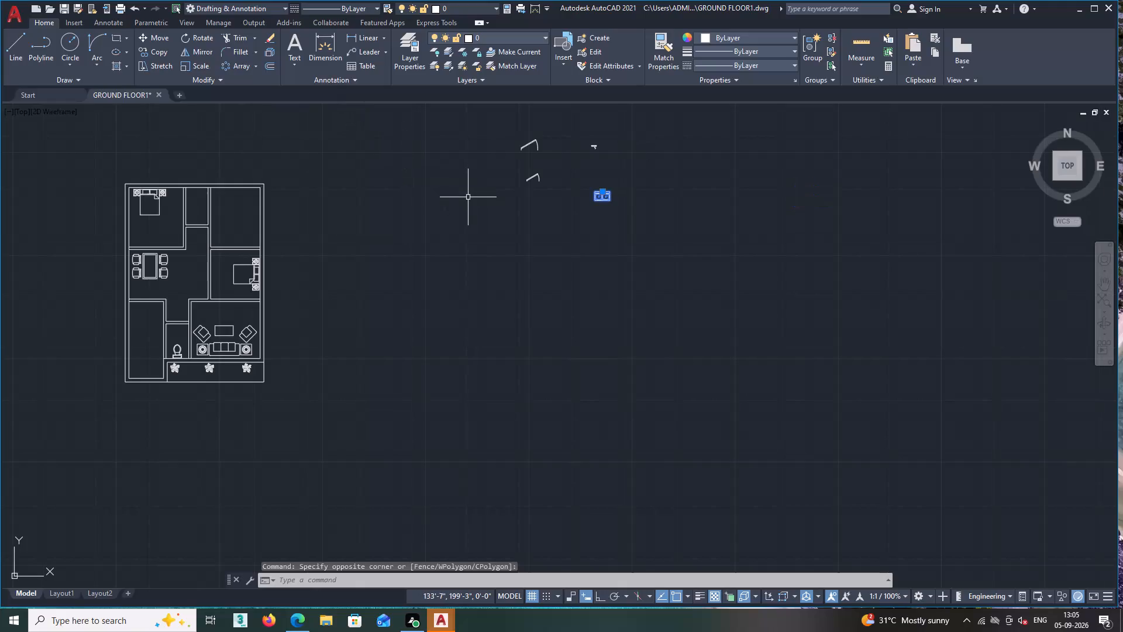
pyautogui.click(200, 36)
pyautogui.scroll(5, 591, 191)
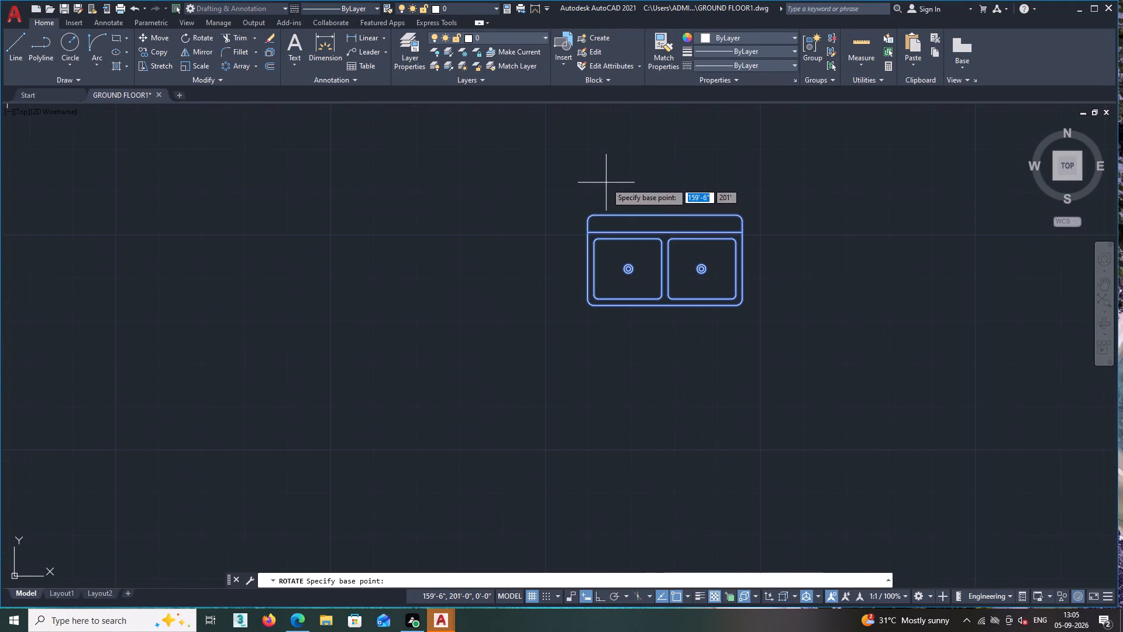
pyautogui.click(587, 222)
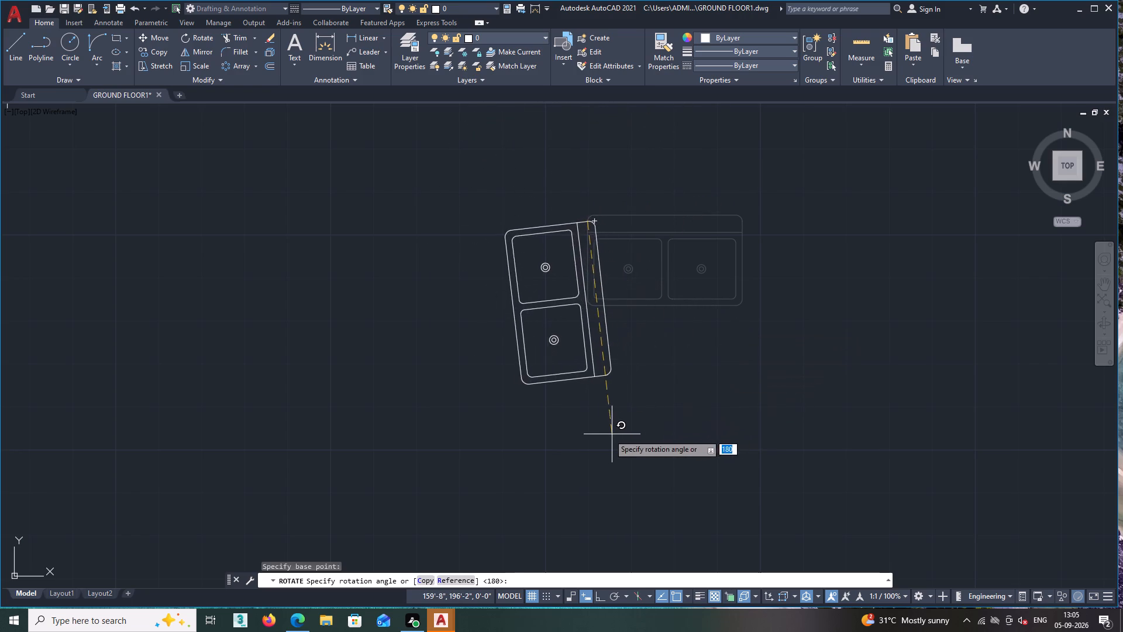
pyautogui.press('F8')
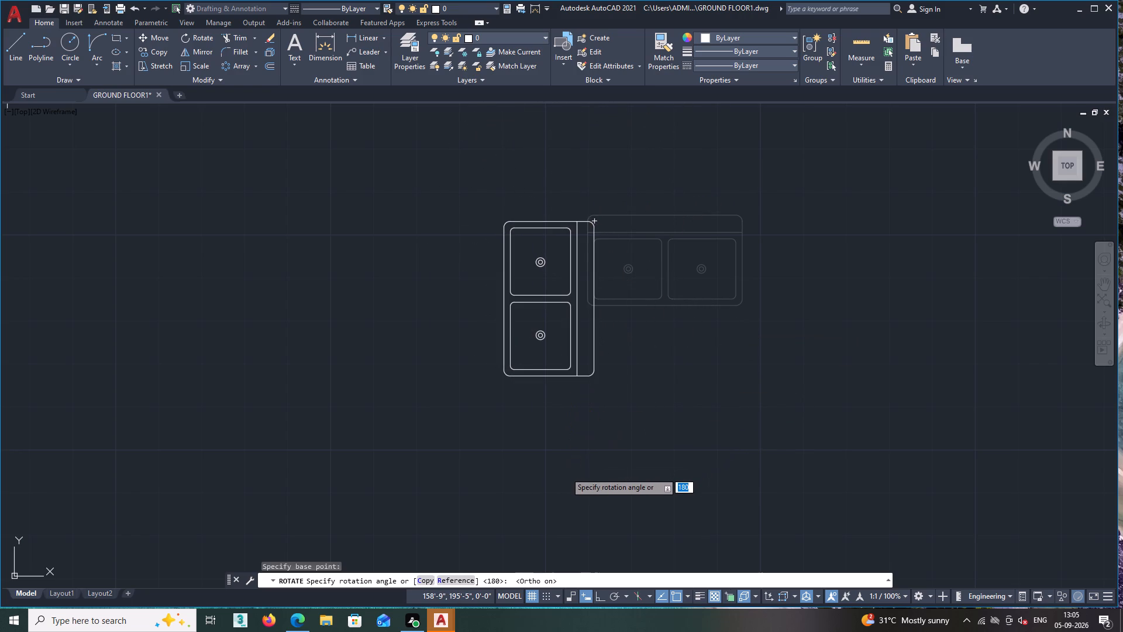
pyautogui.click(564, 487)
pyautogui.scroll(-4, 611, 480)
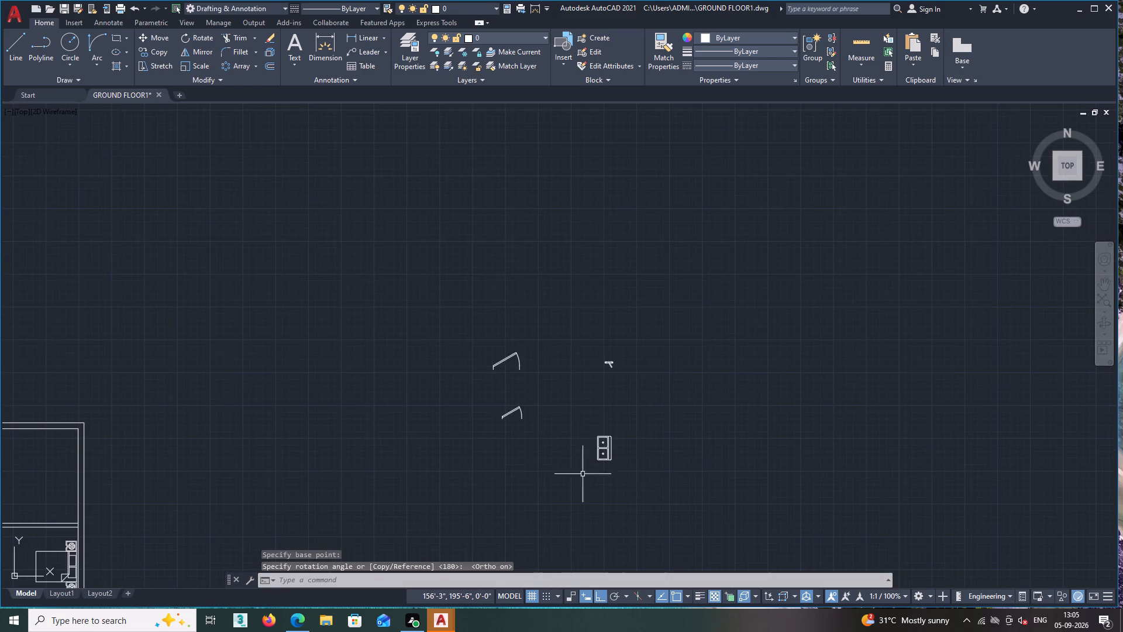
# Move the rotated double-sink block by its upper back corner to just inside the right wall of the upper-right room, with Ortho off.
pyautogui.moveTo(533, 463); pyautogui.dragTo(672, 277, button='middle')
pyautogui.scroll(1, 704, 289)
pyautogui.click(826, 199)
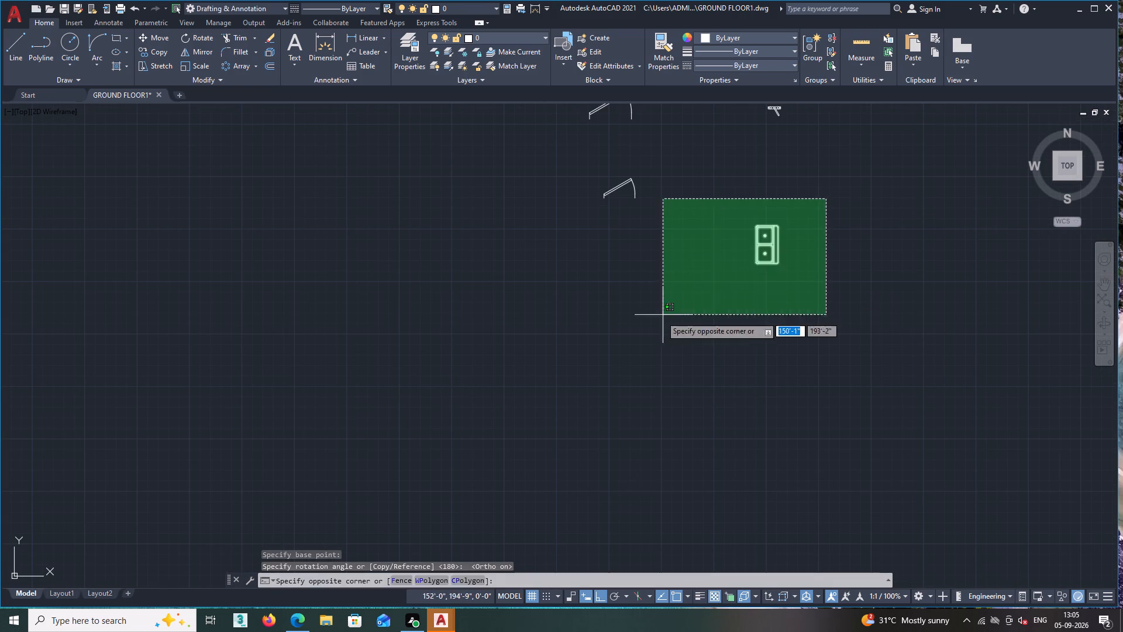
pyautogui.click(657, 320)
pyautogui.click(157, 37)
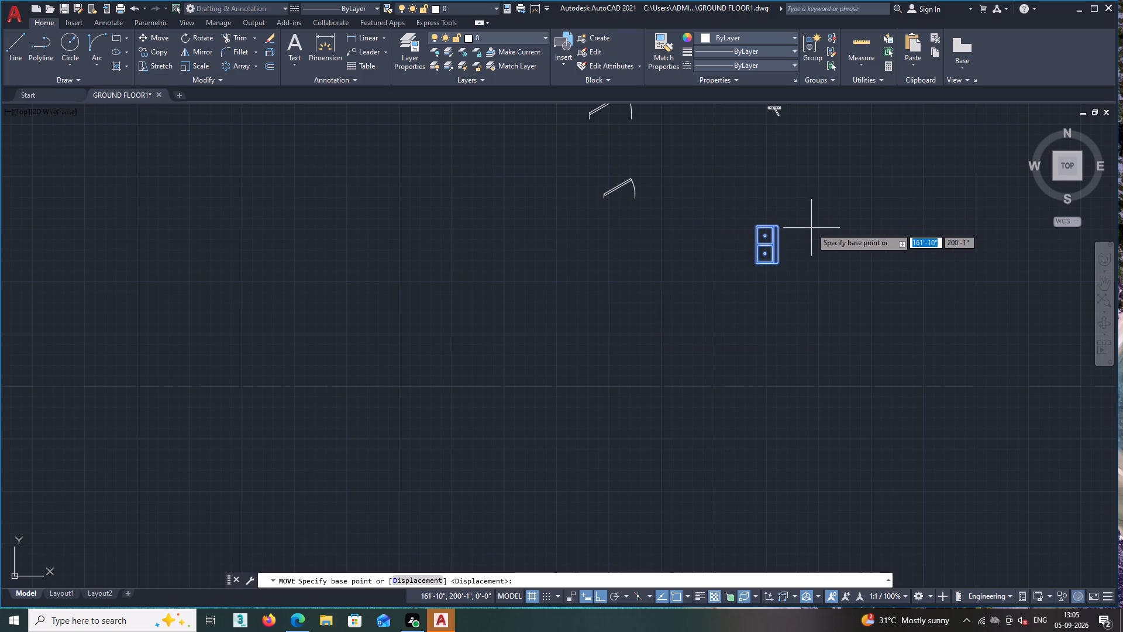
pyautogui.scroll(2, 811, 226)
pyautogui.scroll(2, 715, 242)
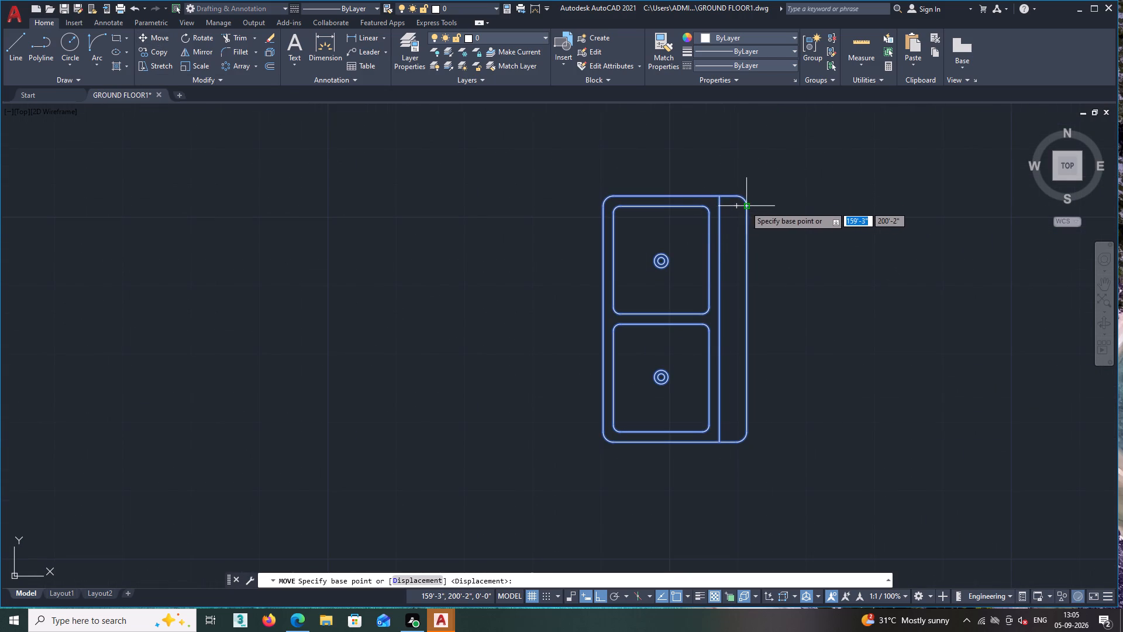
pyautogui.click(748, 204)
pyautogui.scroll(-4, 573, 246)
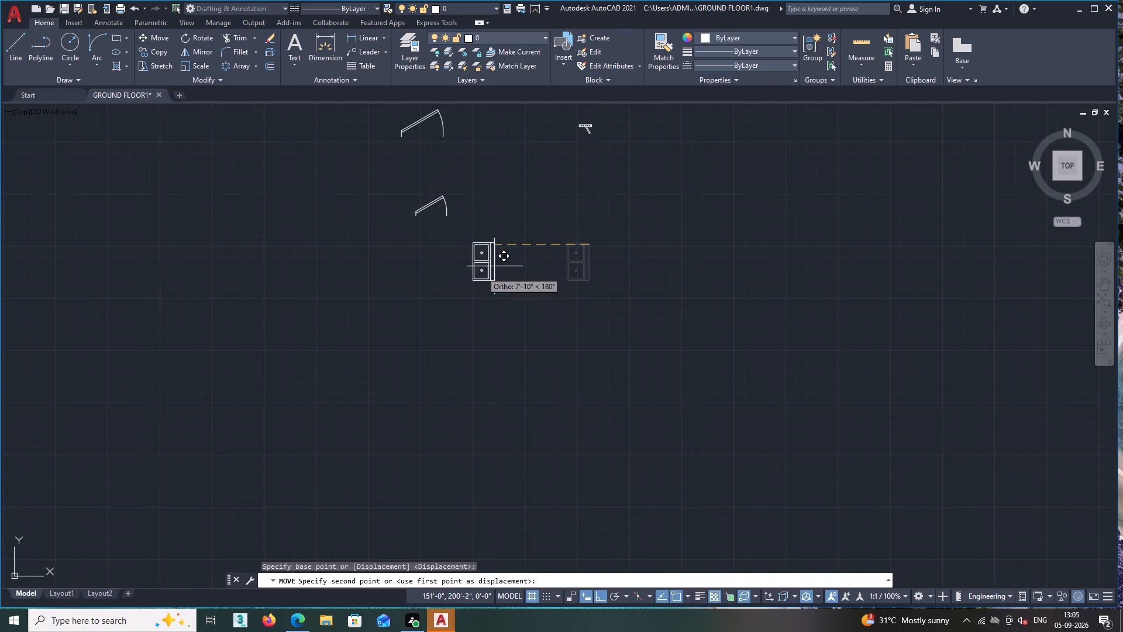
pyautogui.press('F8')
pyautogui.scroll(-2, 436, 292)
pyautogui.moveTo(373, 294); pyautogui.dragTo(569, 302, button='middle')
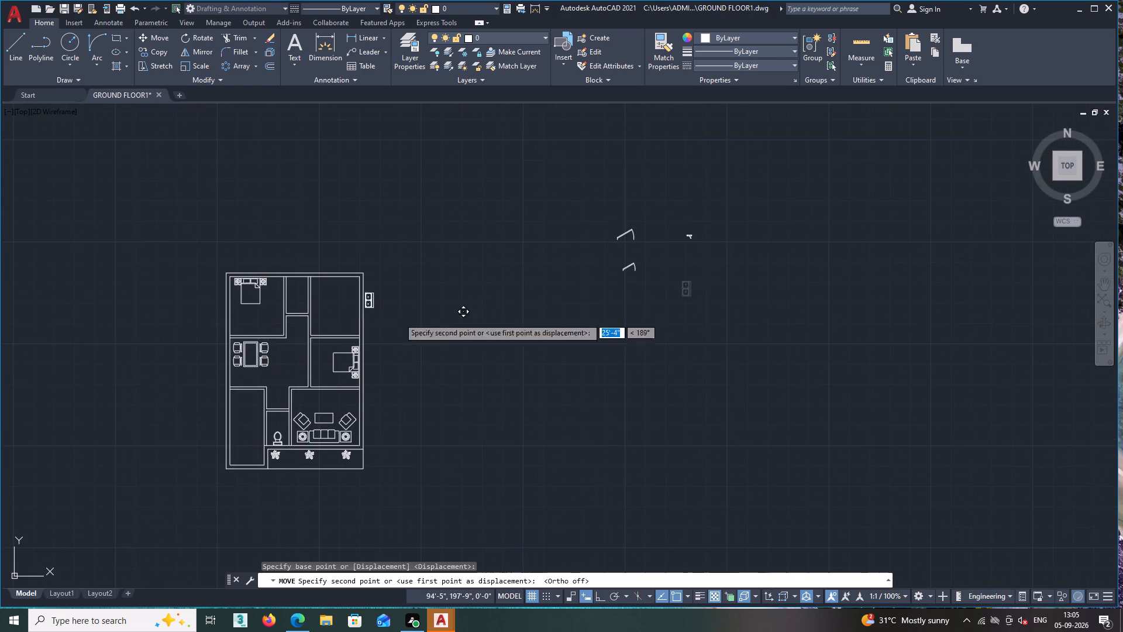
pyautogui.scroll(3, 305, 369)
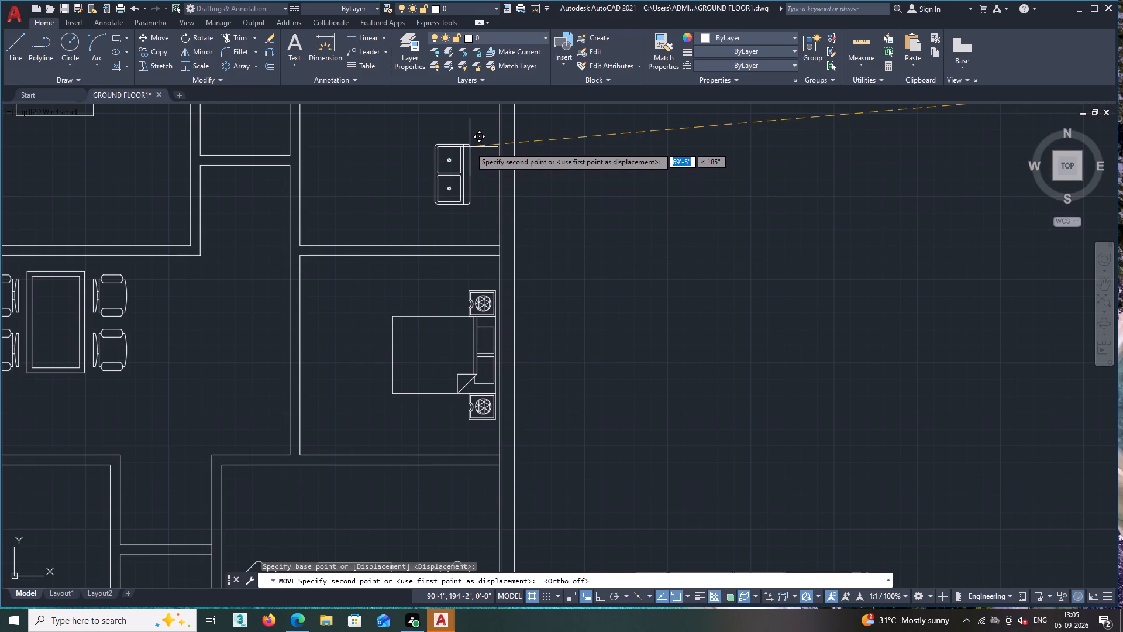
pyautogui.scroll(-1, 470, 147)
pyautogui.moveTo(481, 174); pyautogui.dragTo(494, 223, button='middle')
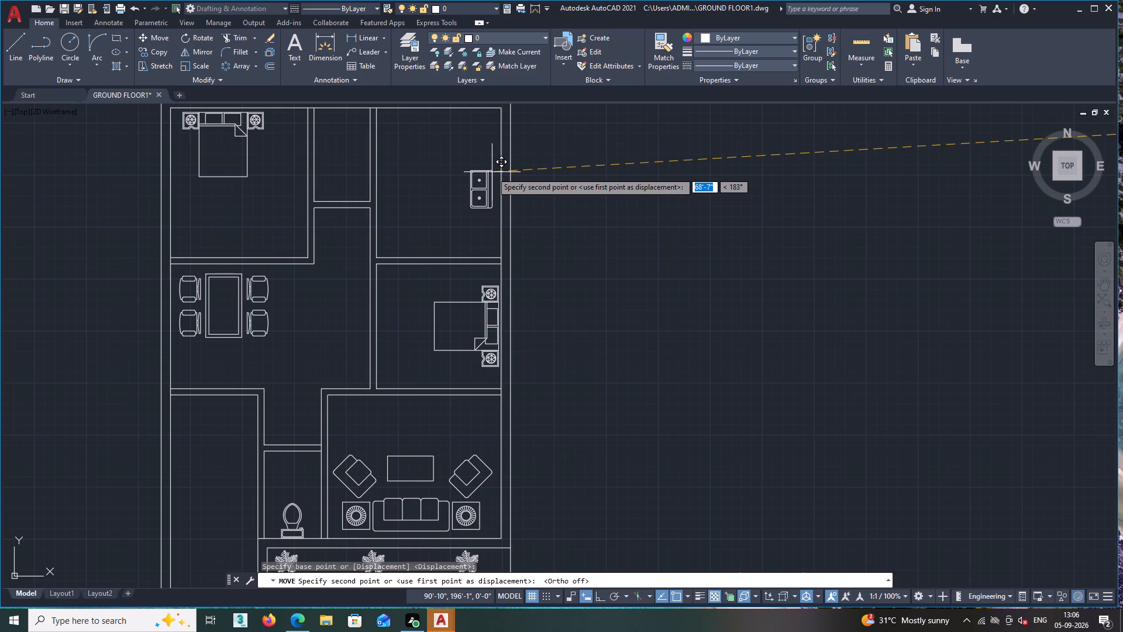
pyautogui.scroll(-1, 492, 172)
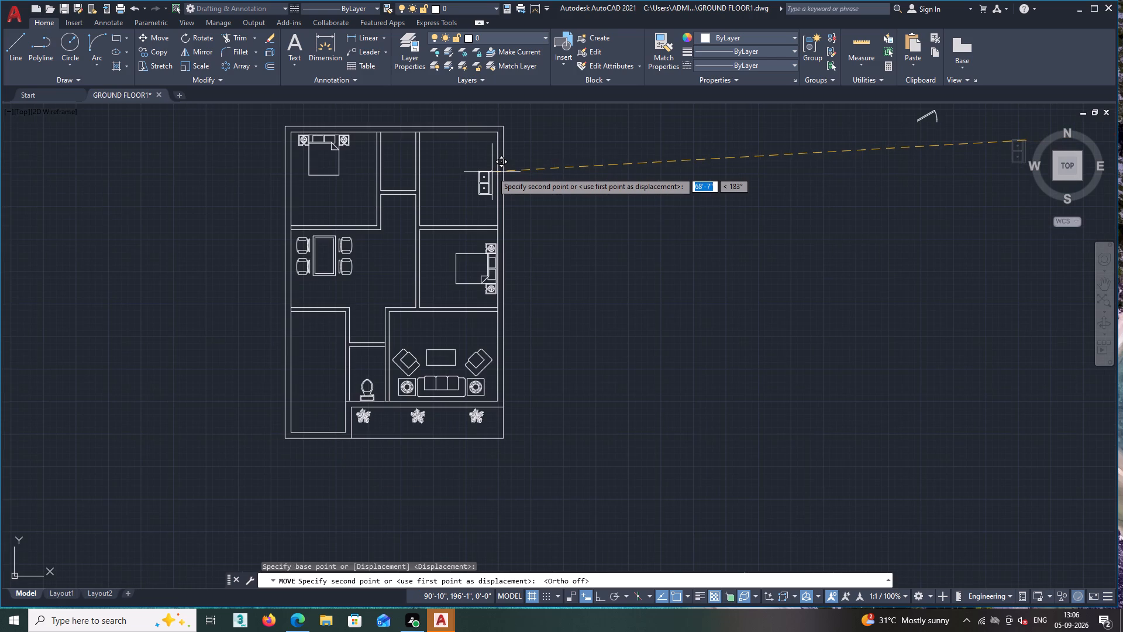
pyautogui.moveTo(492, 172); pyautogui.dragTo(487, 193, button='middle')
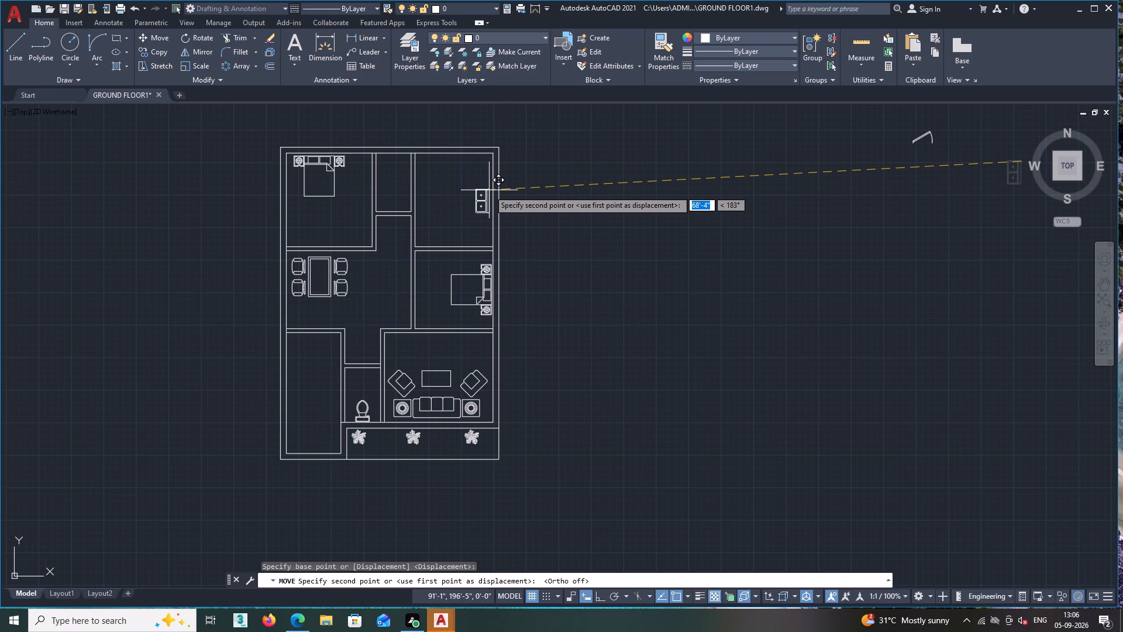
pyautogui.scroll(2, 489, 190)
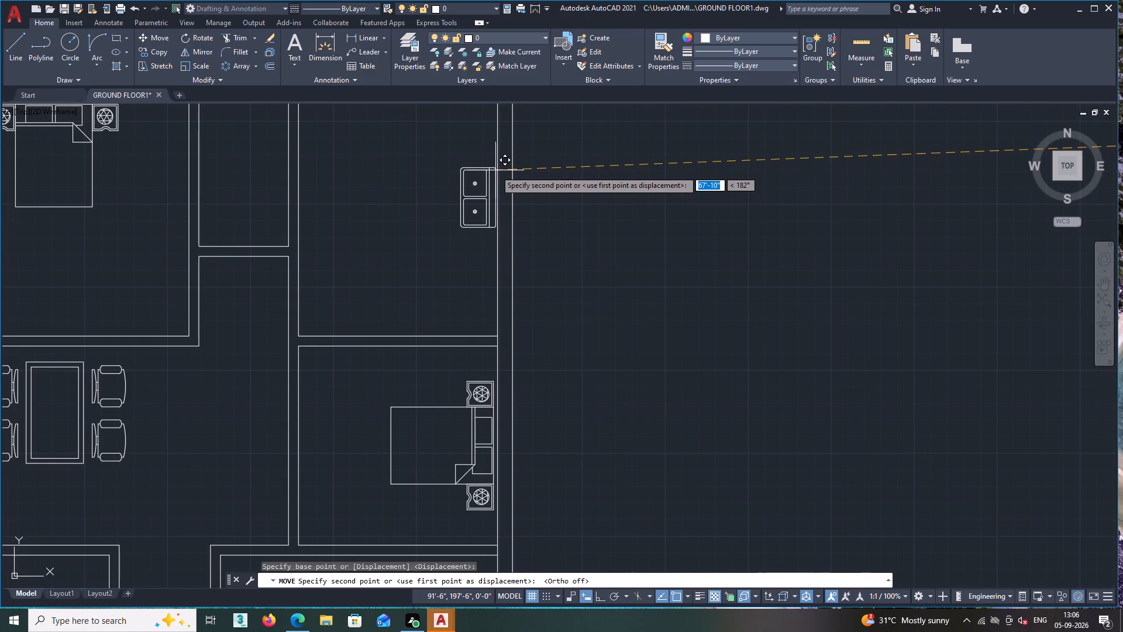
pyautogui.scroll(-1, 495, 167)
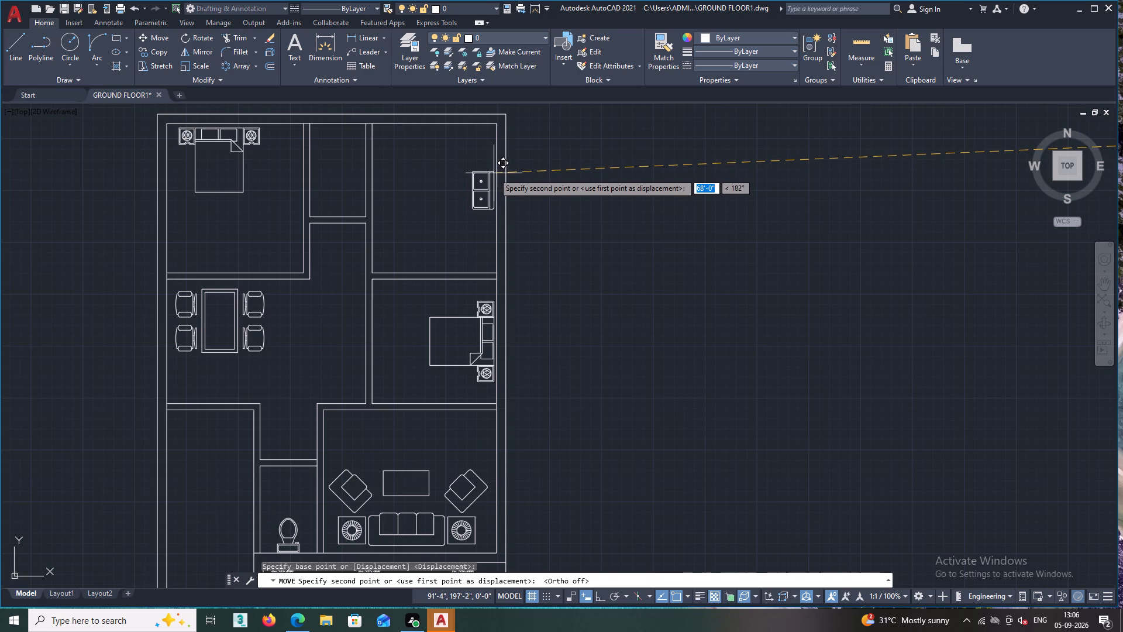
pyautogui.scroll(1, 494, 173)
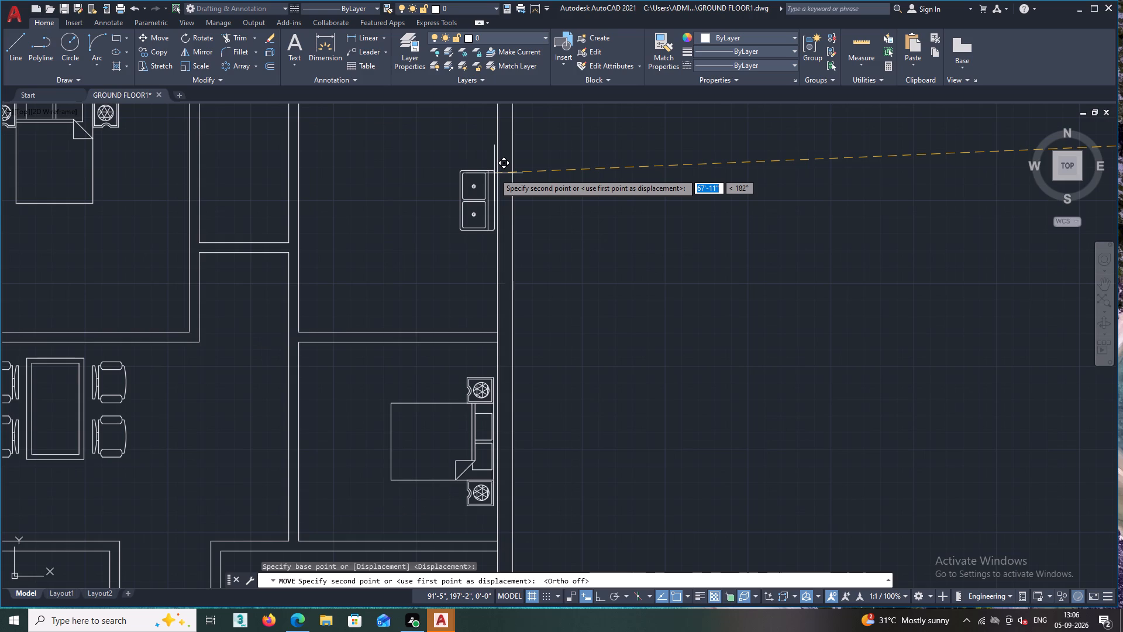
pyautogui.click(494, 173)
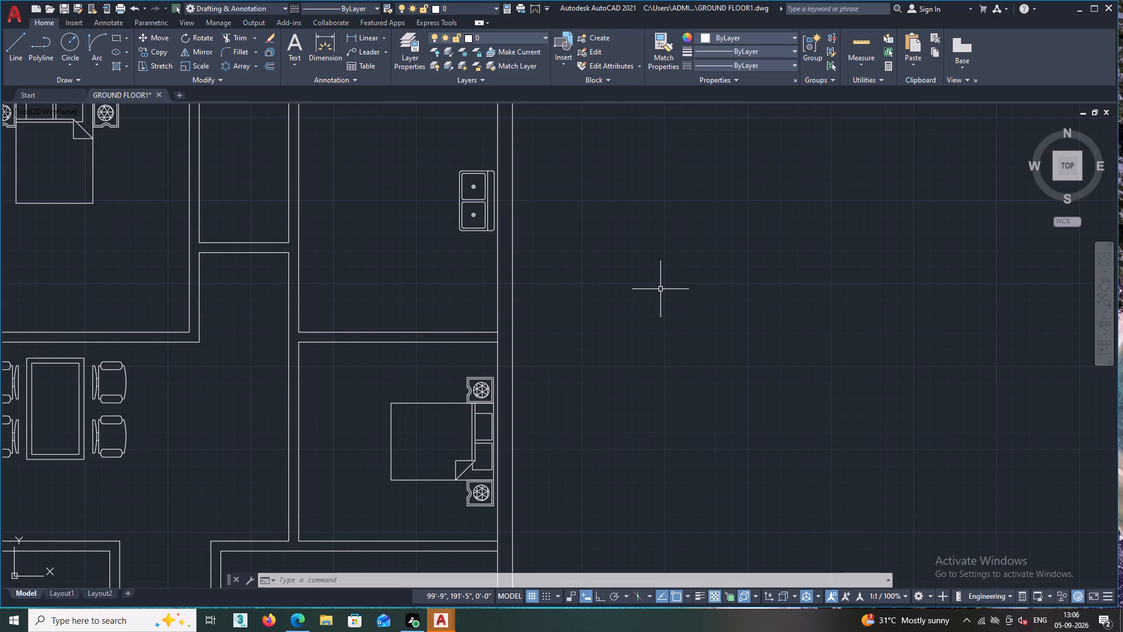
# Rotate the loose faucet block 90° clockwise about the midpoint of its base's back edge, with Ortho on.
pyautogui.scroll(2, 490, 207)
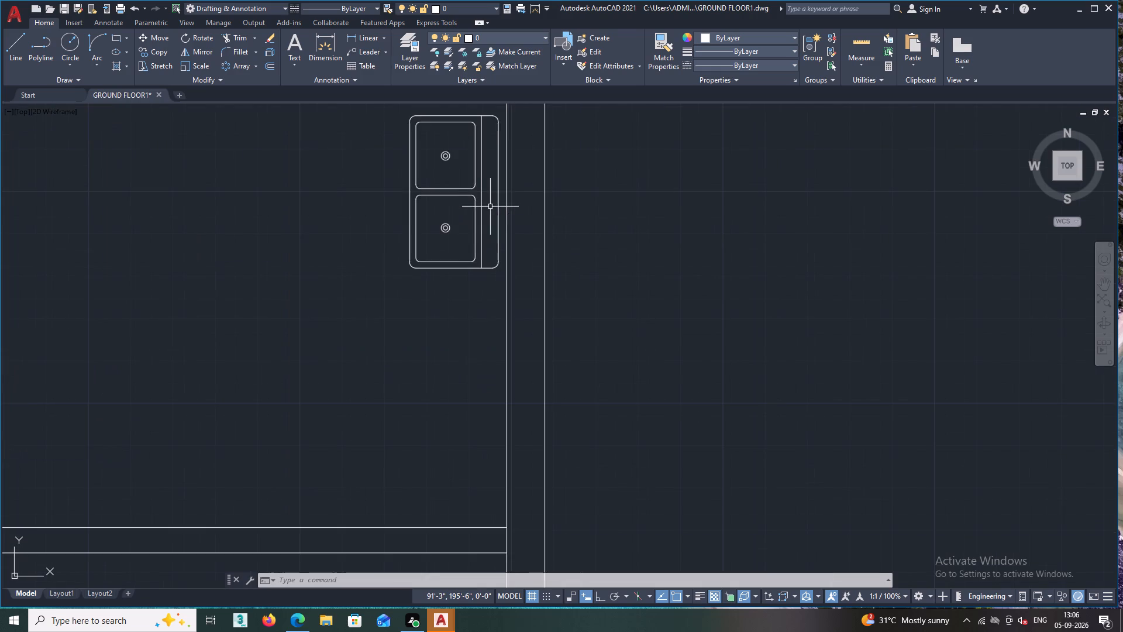
pyautogui.scroll(-2, 594, 234)
pyautogui.scroll(-1, 686, 242)
pyautogui.moveTo(686, 246); pyautogui.dragTo(629, 300, button='middle')
pyautogui.scroll(-2, 629, 300)
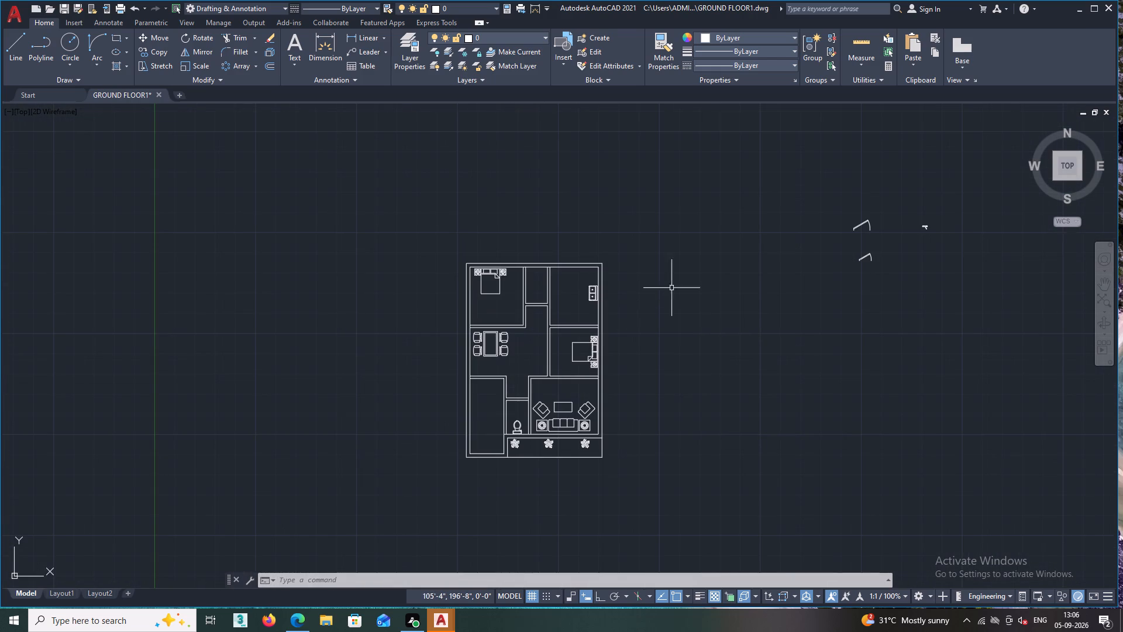
pyautogui.scroll(4, 912, 227)
pyautogui.doubleClick(982, 203)
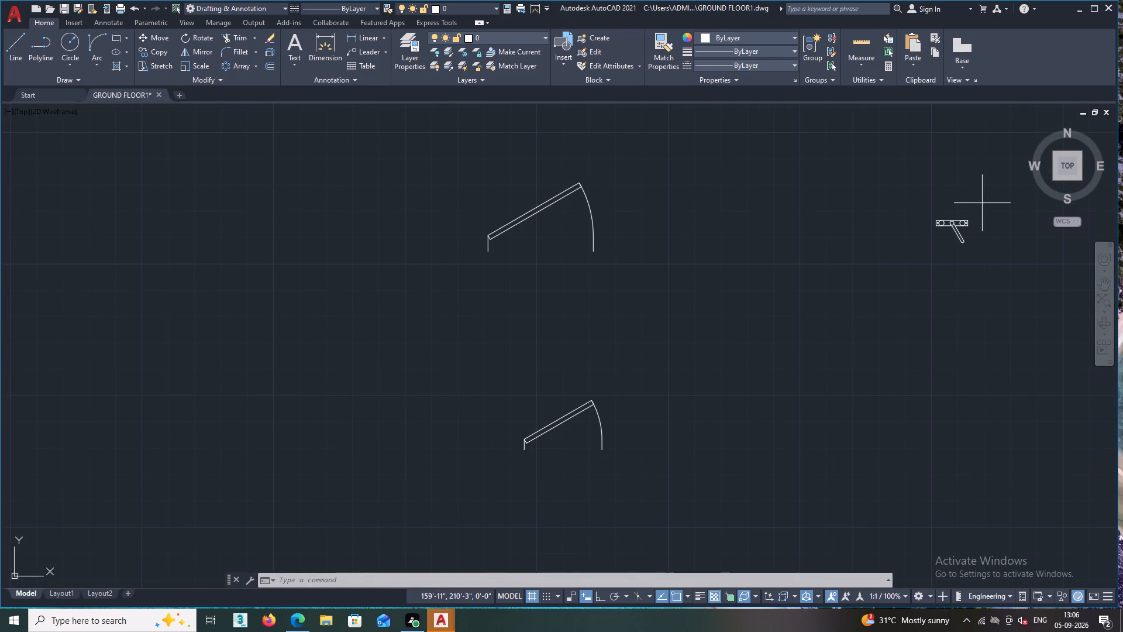
pyautogui.click(911, 273)
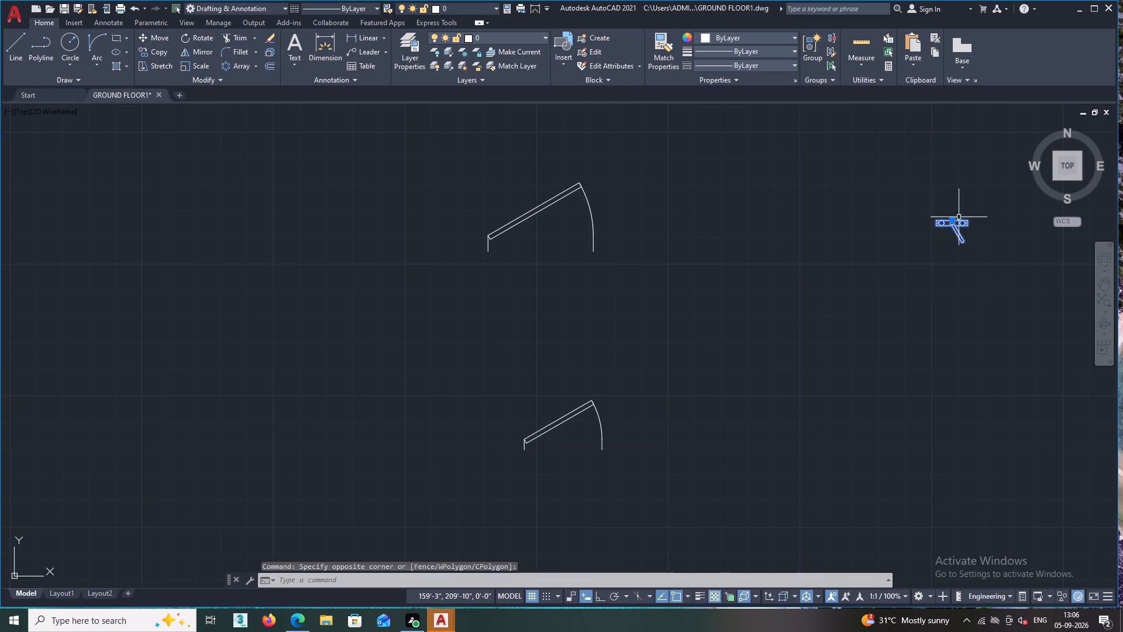
pyautogui.scroll(1, 951, 244)
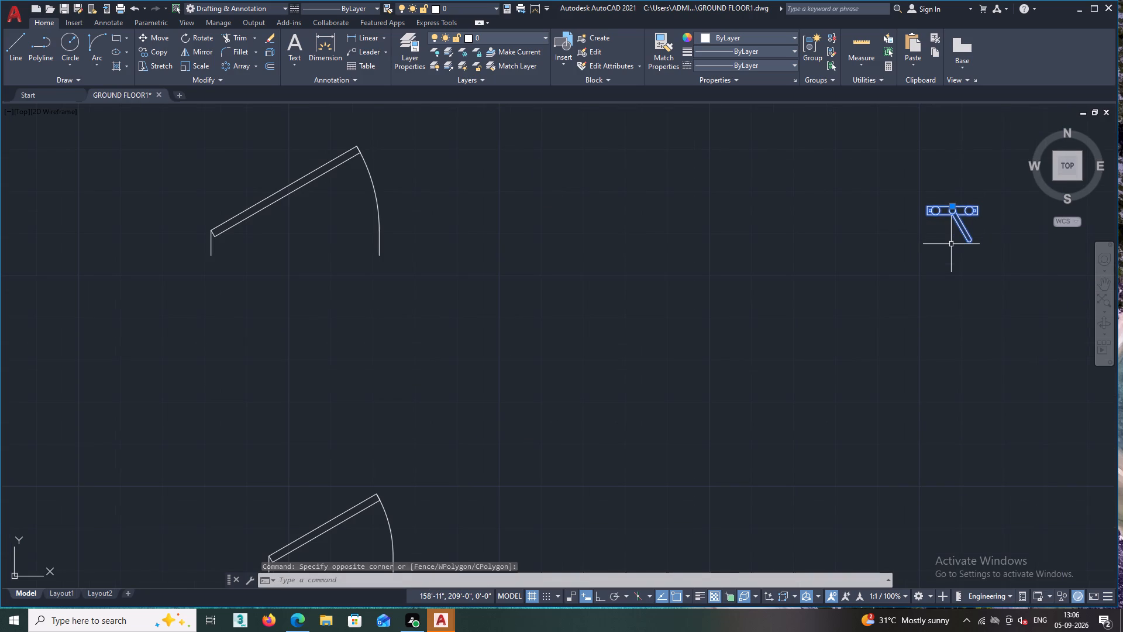
pyautogui.click(195, 33)
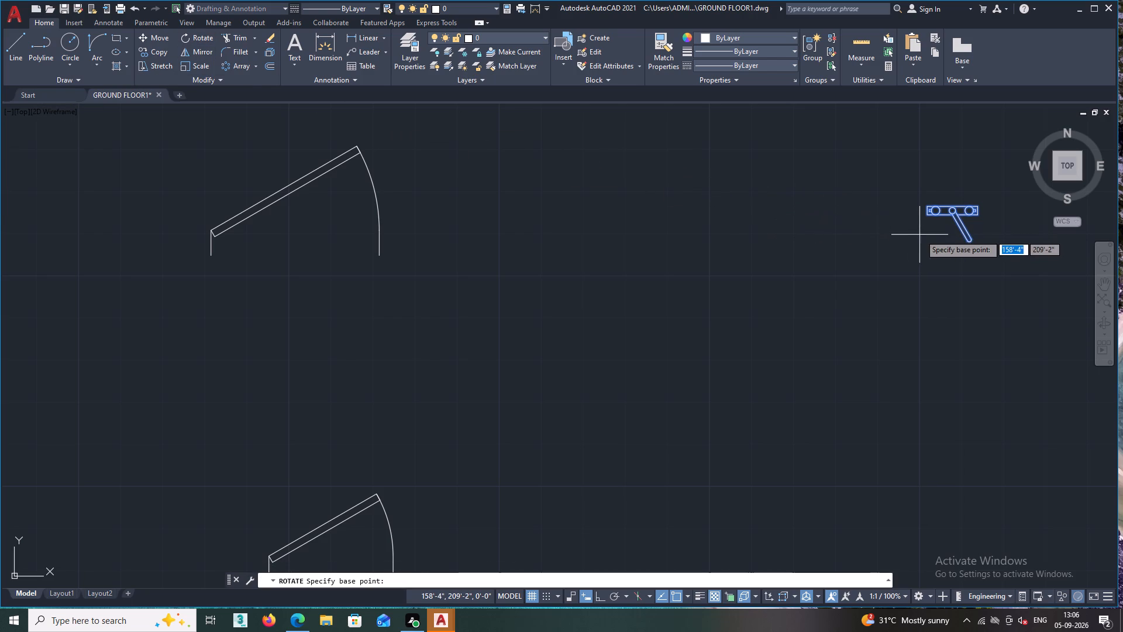
pyautogui.click(951, 207)
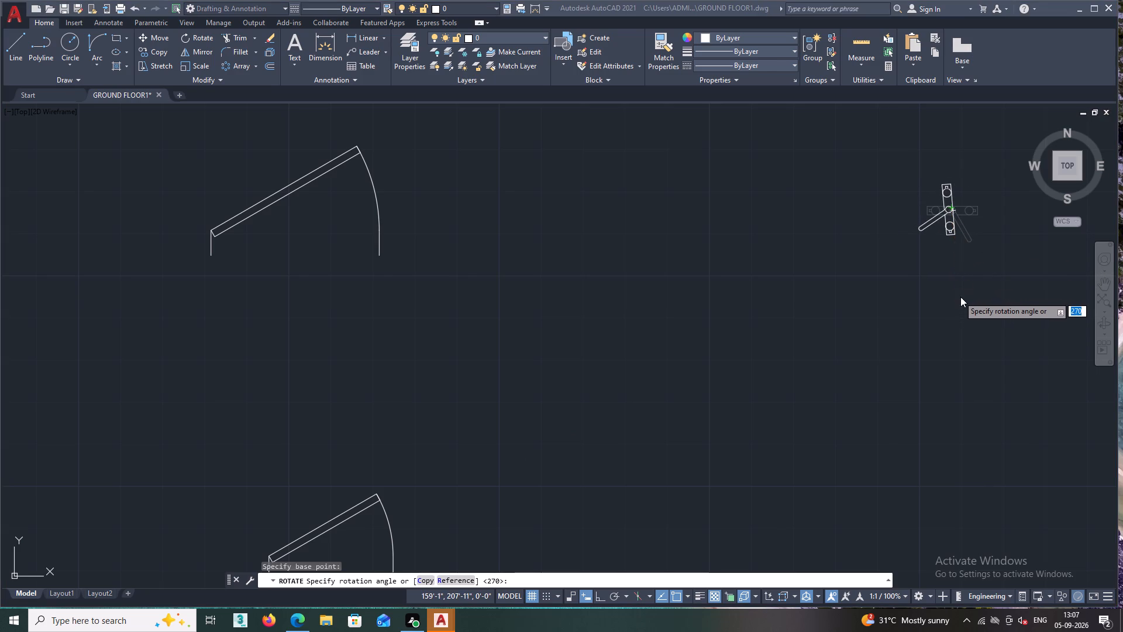
pyautogui.press('F8')
pyautogui.scroll(-4, 836, 270)
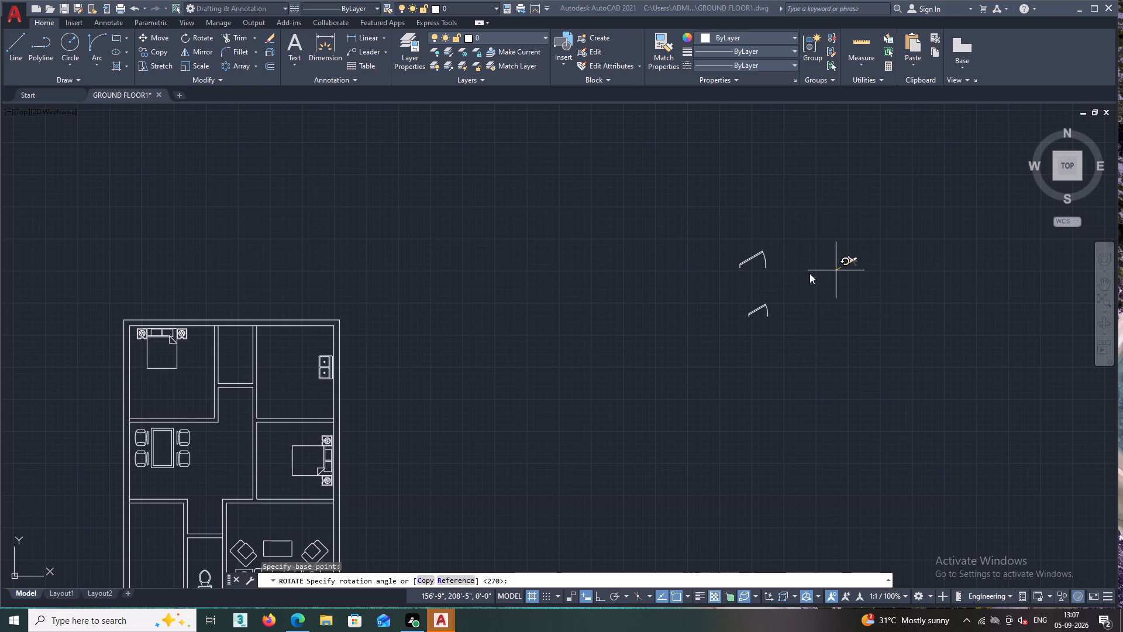
pyautogui.scroll(5, 844, 268)
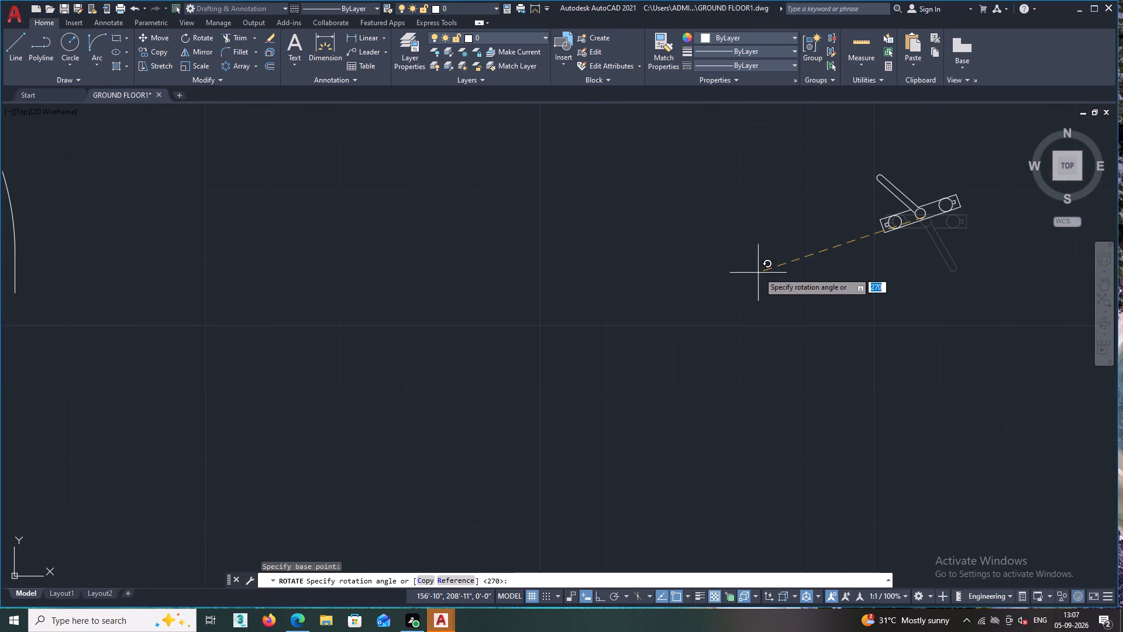
pyautogui.scroll(-3, 657, 287)
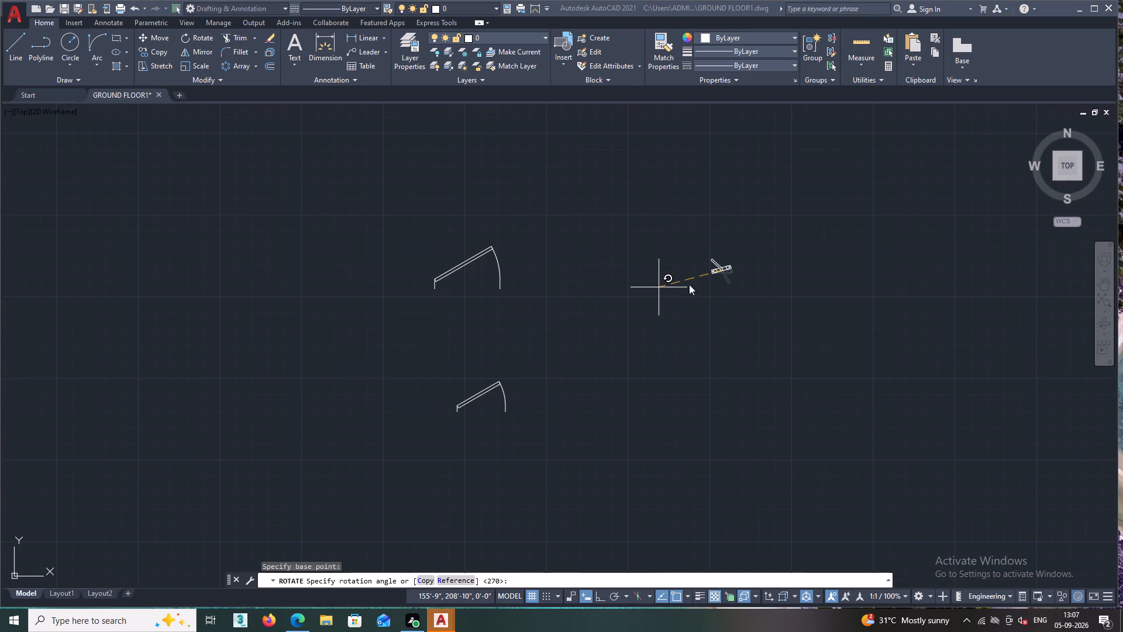
pyautogui.press('F8')
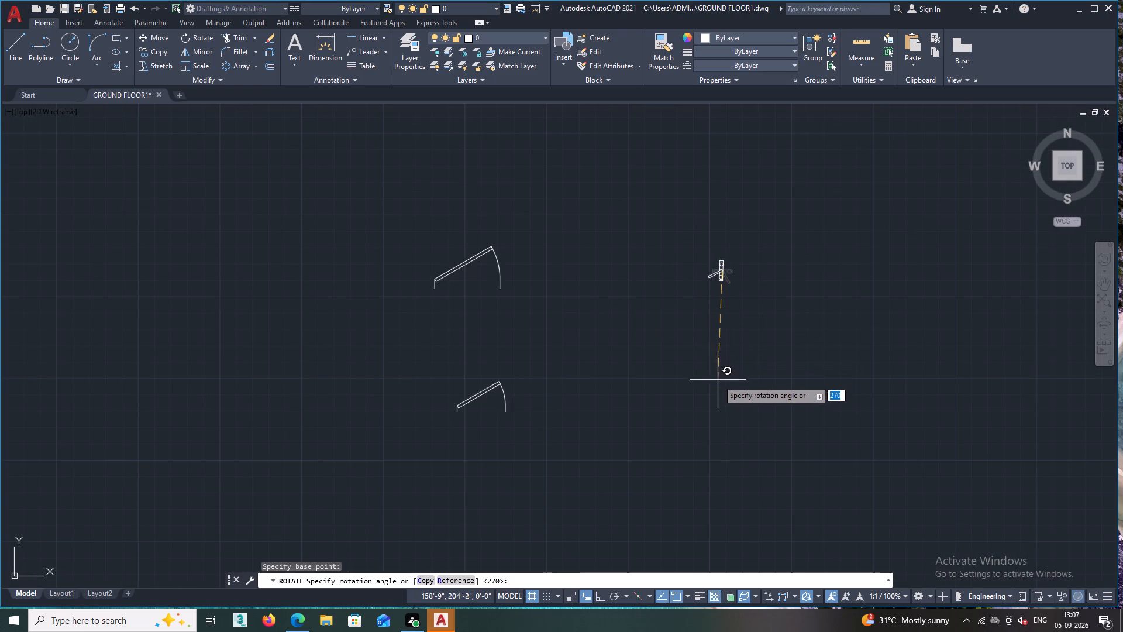
pyautogui.scroll(2, 718, 382)
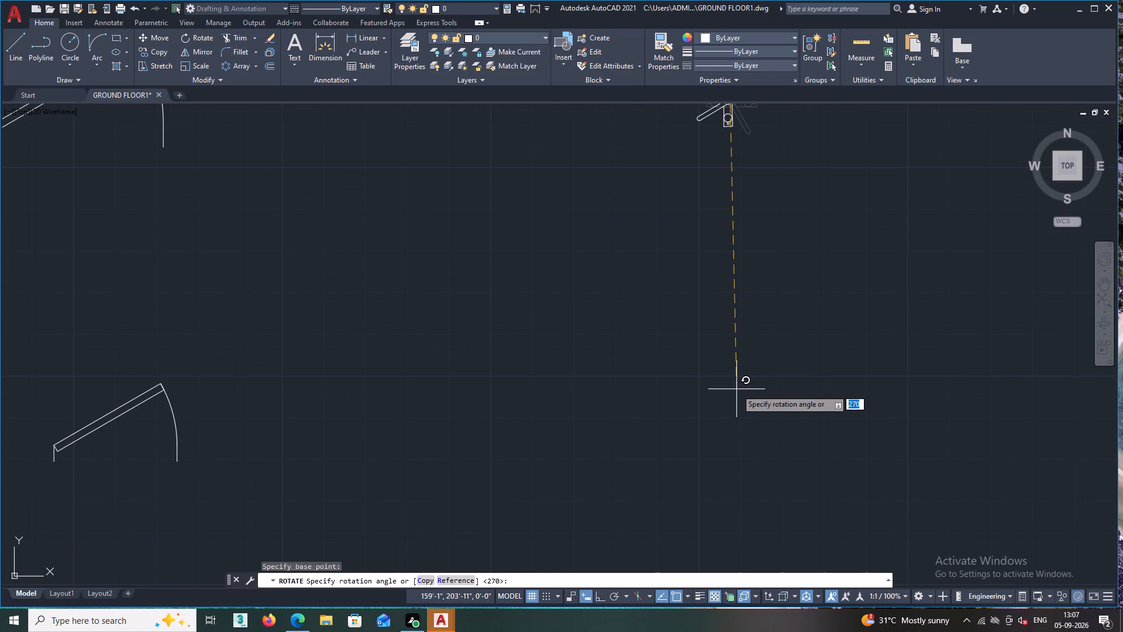
pyautogui.press('F8')
pyautogui.scroll(-1, 691, 342)
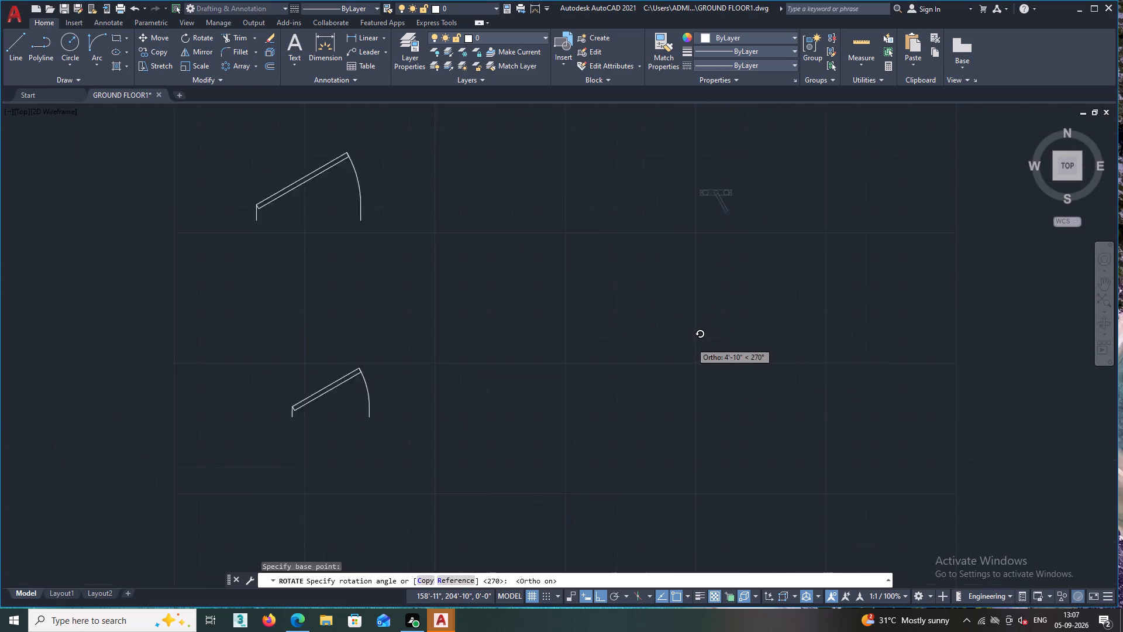
pyautogui.scroll(-1, 691, 342)
pyautogui.click(709, 342)
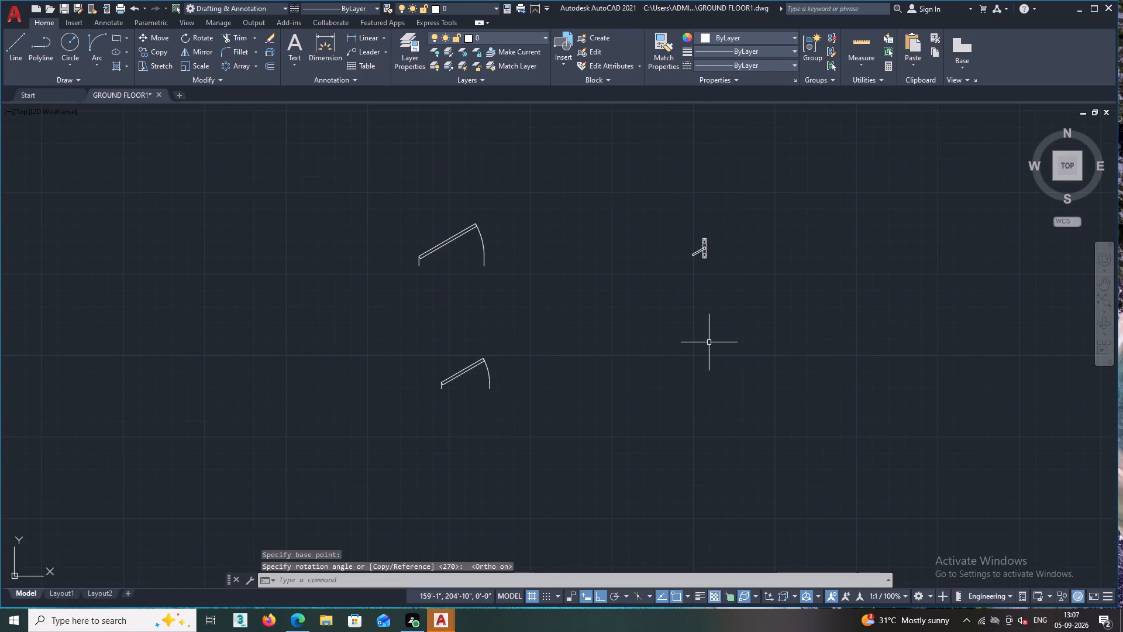
# Move the rotated faucet block by its base's upper back corner onto the double sink's back edge, with Ortho off.
pyautogui.scroll(1, 690, 273)
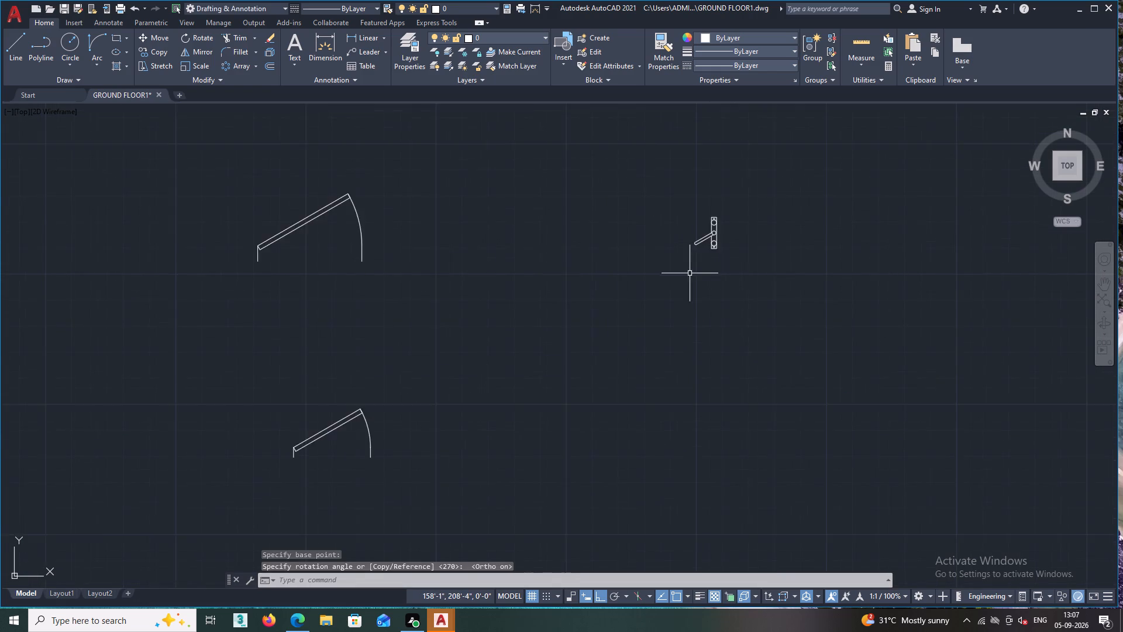
pyautogui.scroll(1, 690, 273)
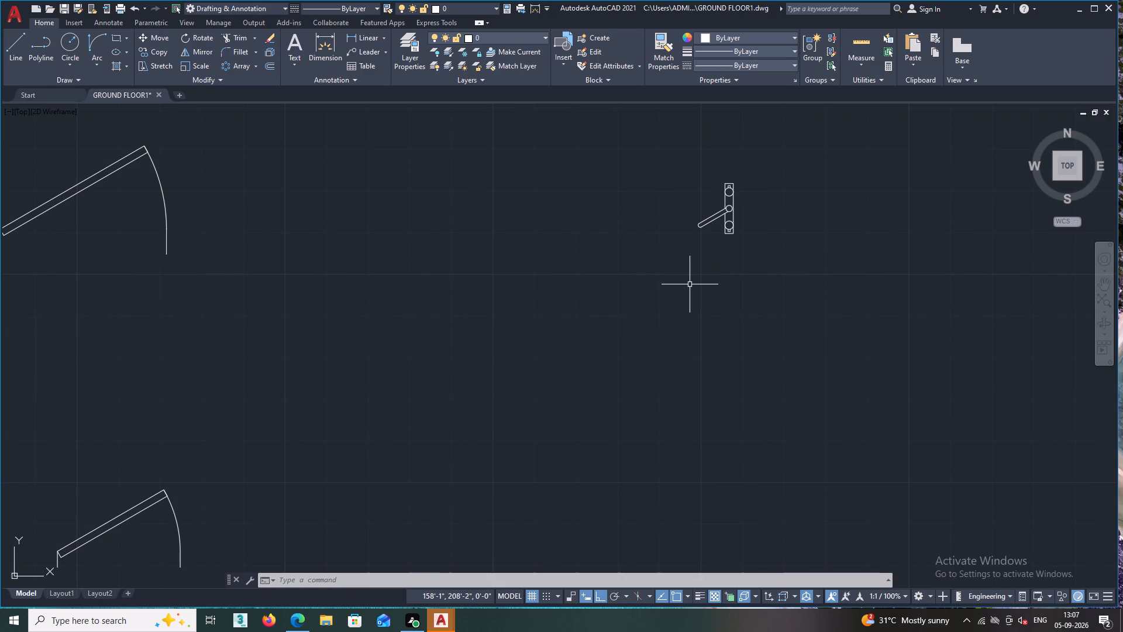
pyautogui.scroll(-3, 671, 270)
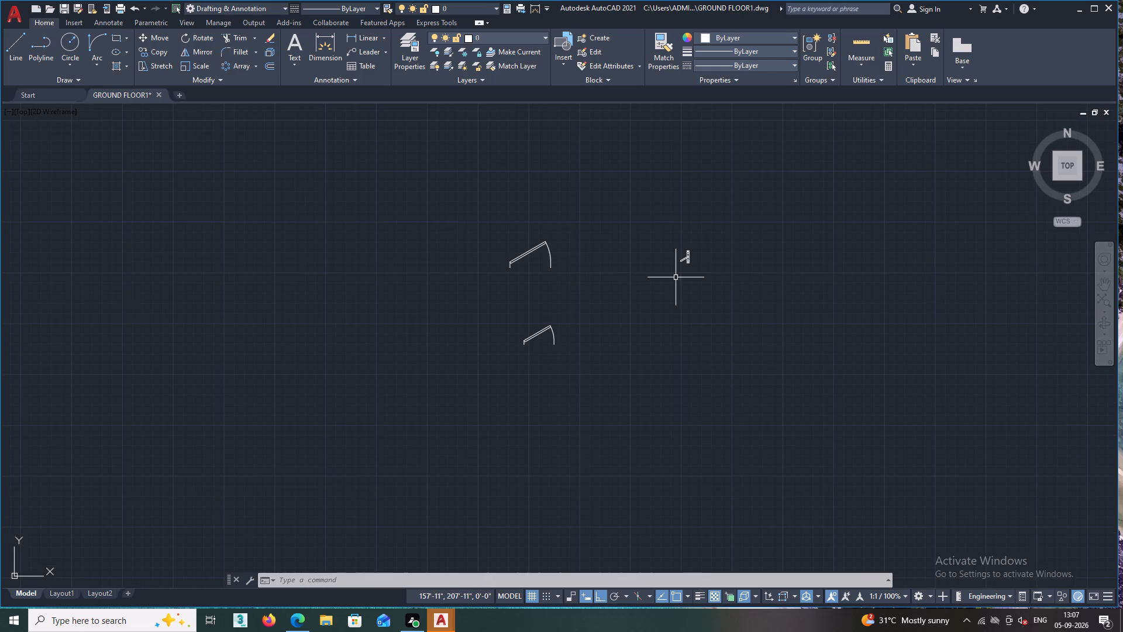
pyautogui.scroll(3, 686, 270)
pyautogui.doubleClick(743, 157)
pyautogui.click(582, 334)
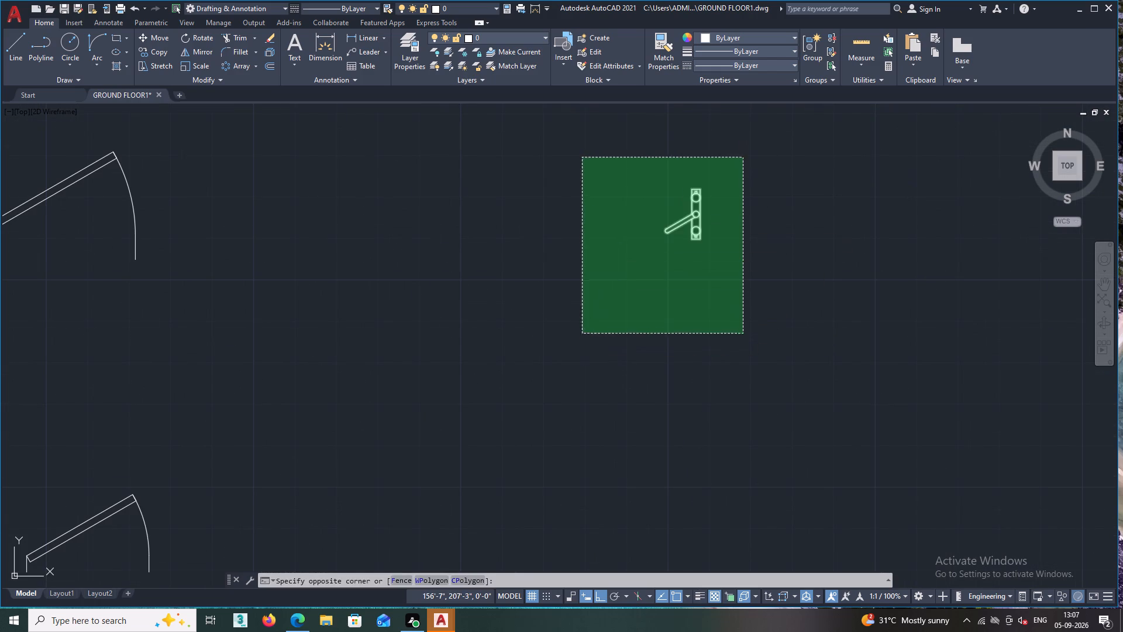
pyautogui.click(155, 36)
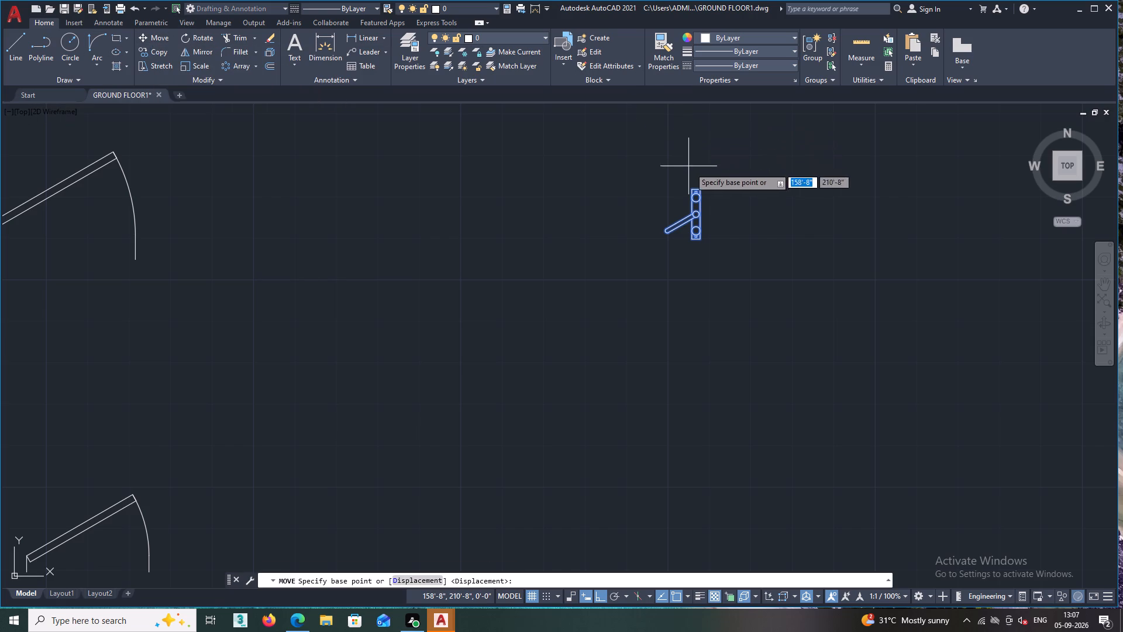
pyautogui.scroll(1, 708, 193)
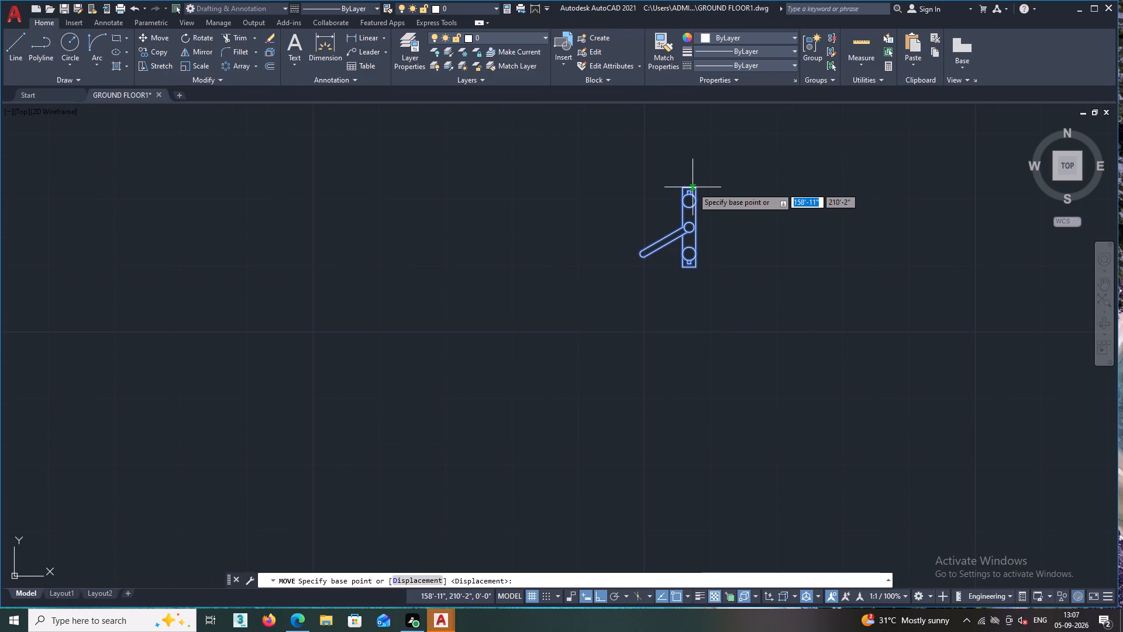
pyautogui.click(695, 187)
pyautogui.scroll(-5, 456, 232)
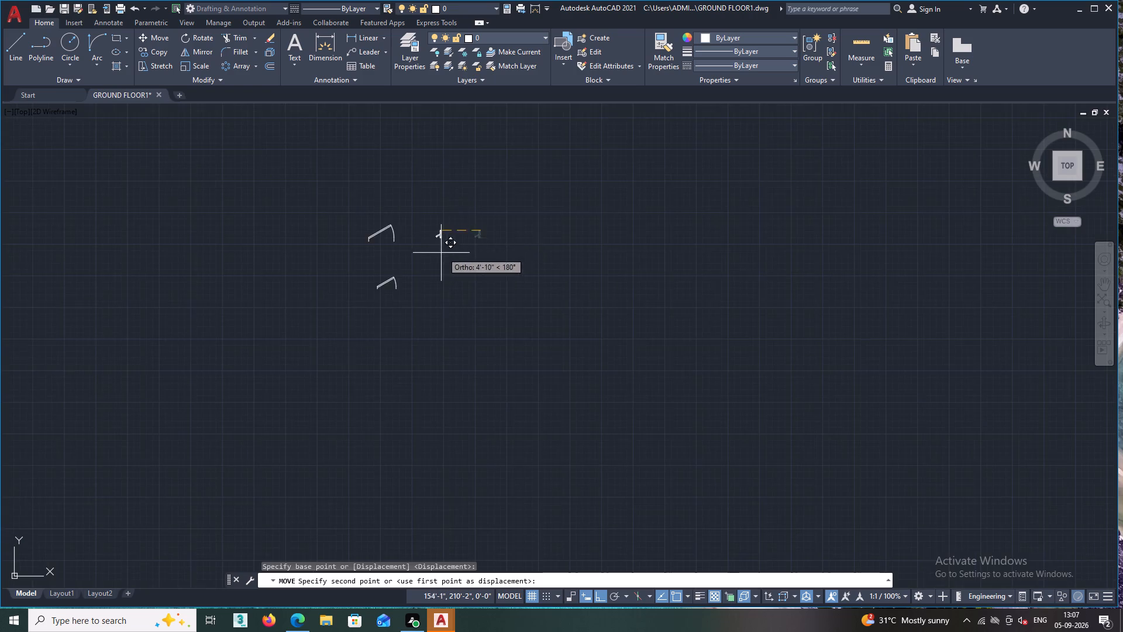
pyautogui.scroll(-4, 438, 263)
pyautogui.moveTo(352, 334); pyautogui.dragTo(471, 312, button='middle')
pyautogui.scroll(2, 420, 288)
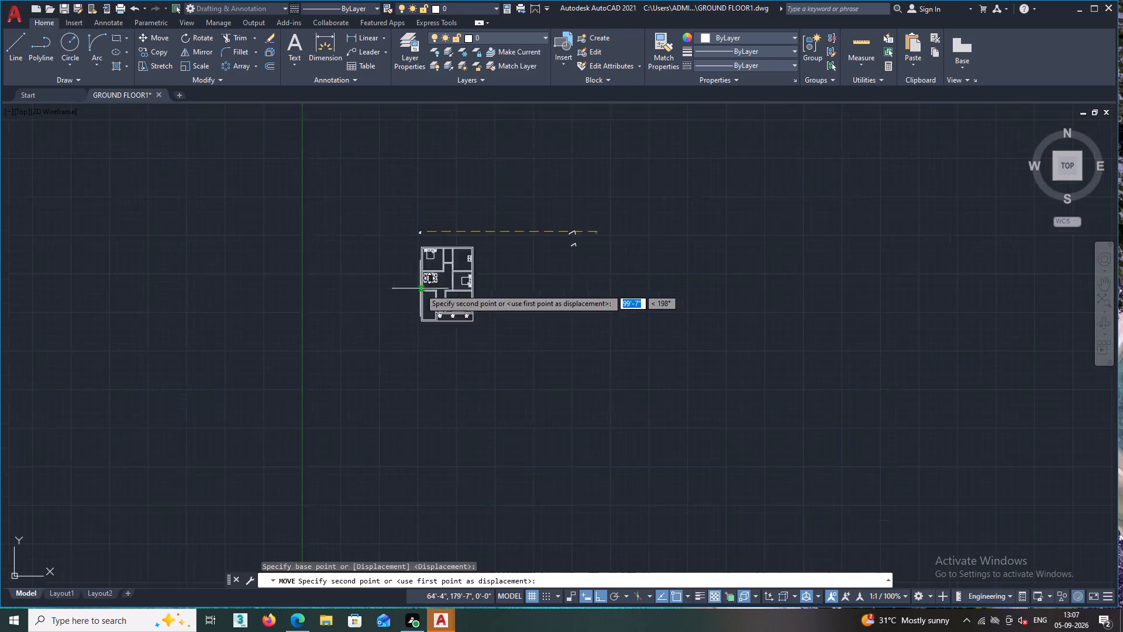
pyautogui.scroll(2, 419, 288)
pyautogui.scroll(2, 595, 288)
pyautogui.scroll(-2, 605, 283)
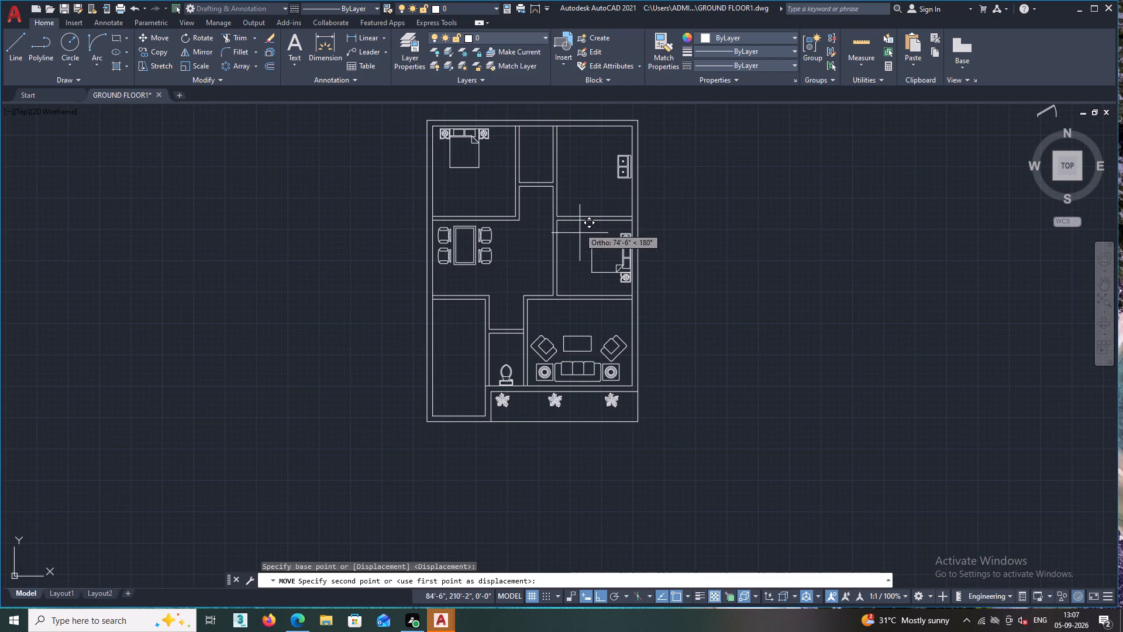
pyautogui.moveTo(601, 185); pyautogui.dragTo(482, 281, button='middle')
pyautogui.scroll(1, 512, 260)
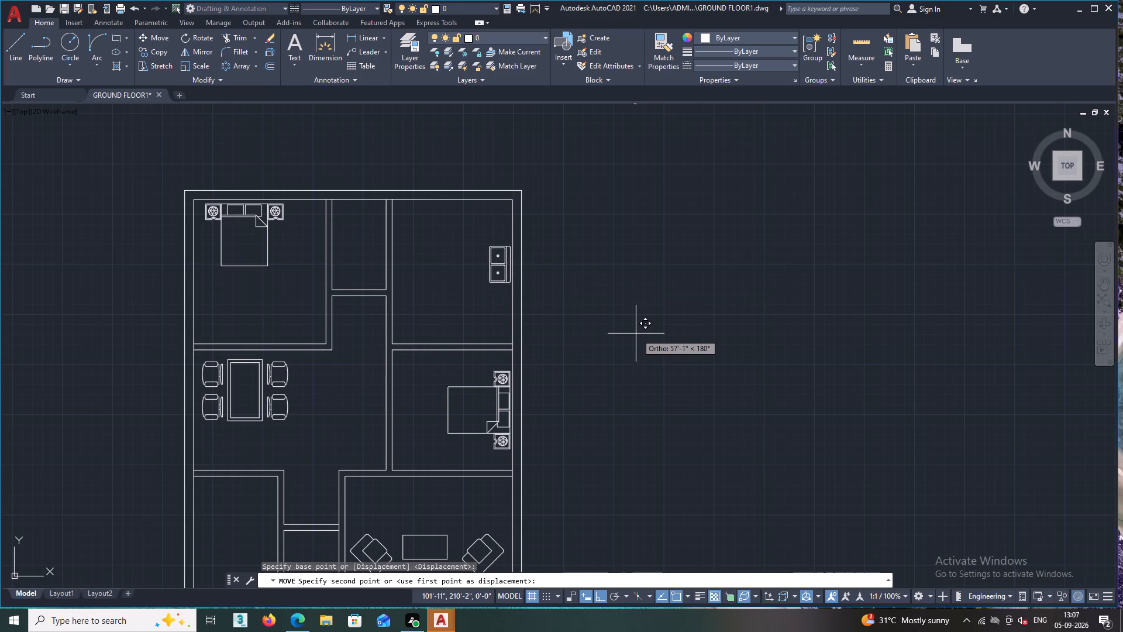
pyautogui.press('F8')
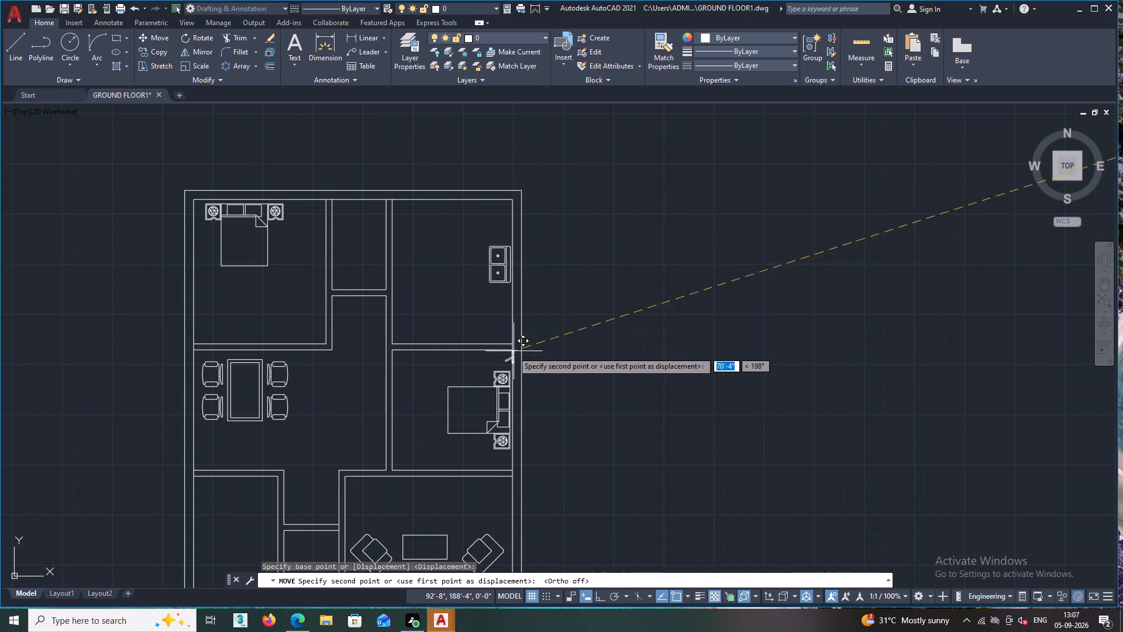
pyautogui.scroll(3, 487, 286)
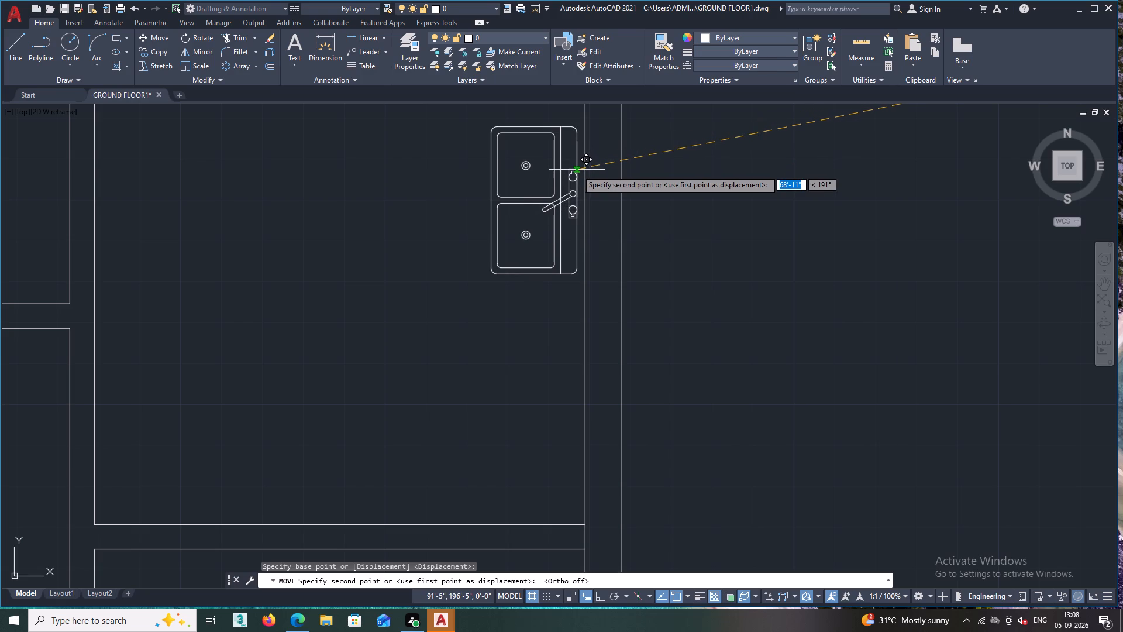
pyautogui.scroll(3, 577, 170)
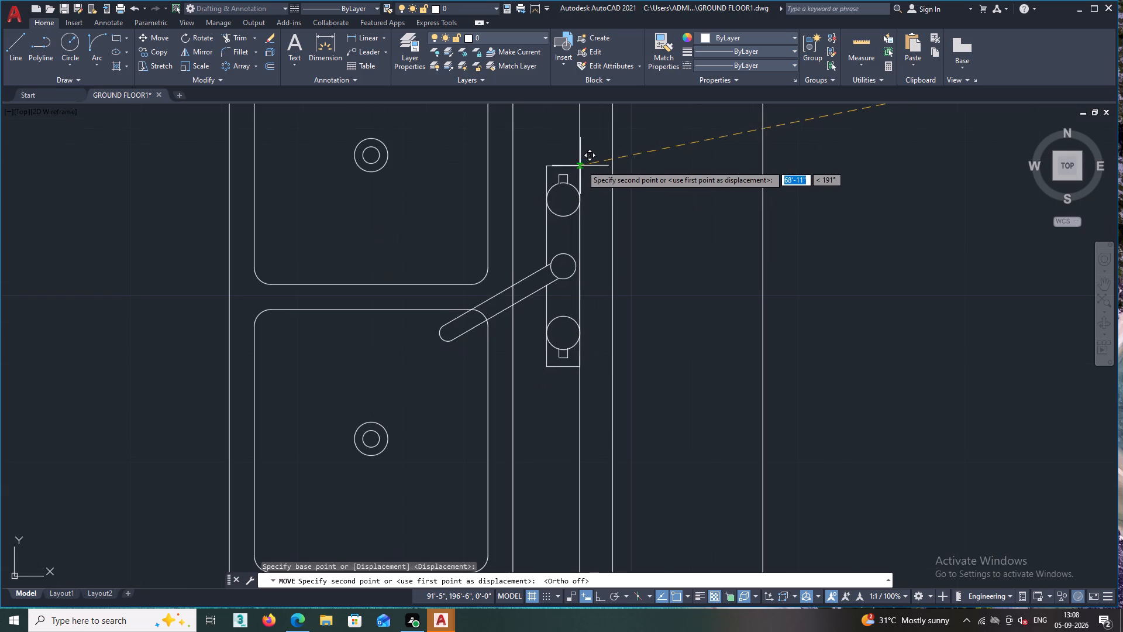
pyautogui.scroll(-3, 576, 174)
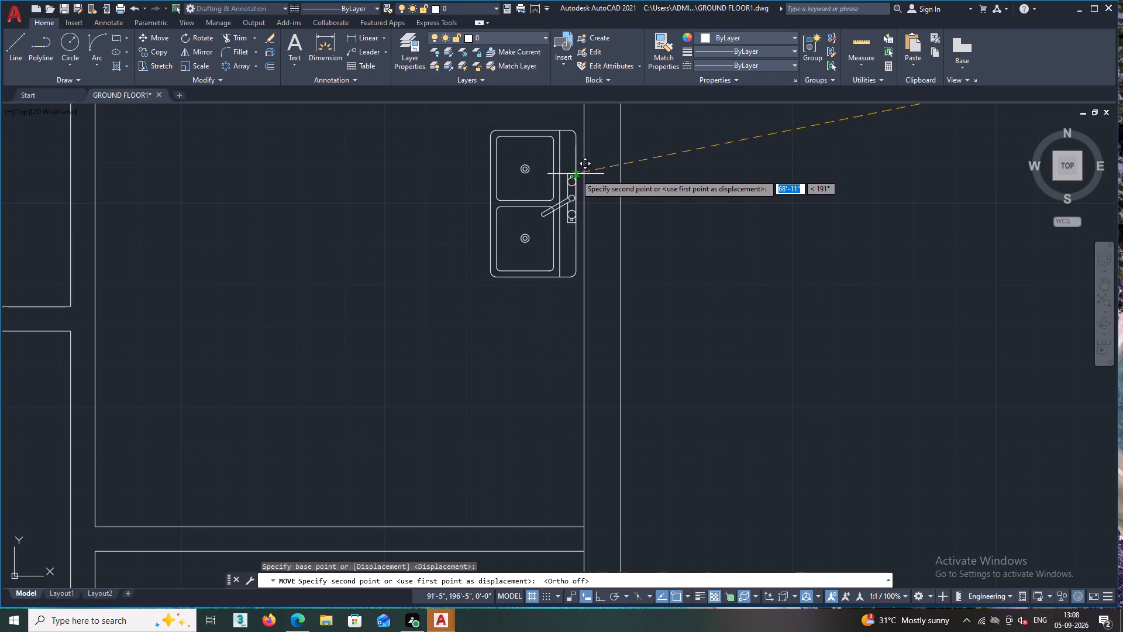
pyautogui.scroll(2, 573, 179)
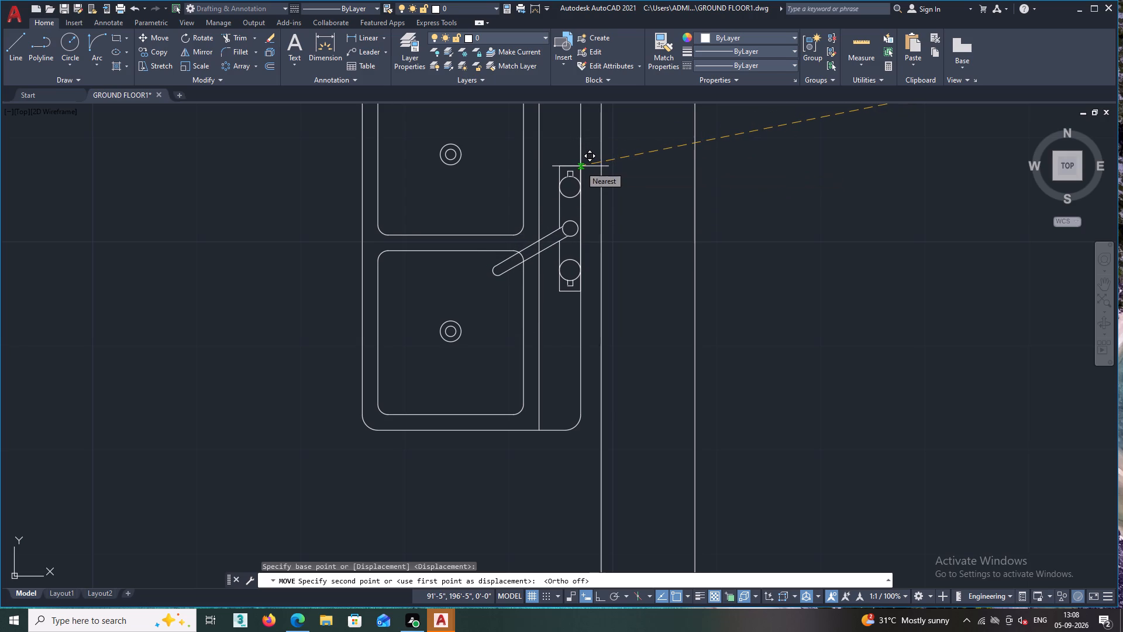
pyautogui.scroll(3, 580, 166)
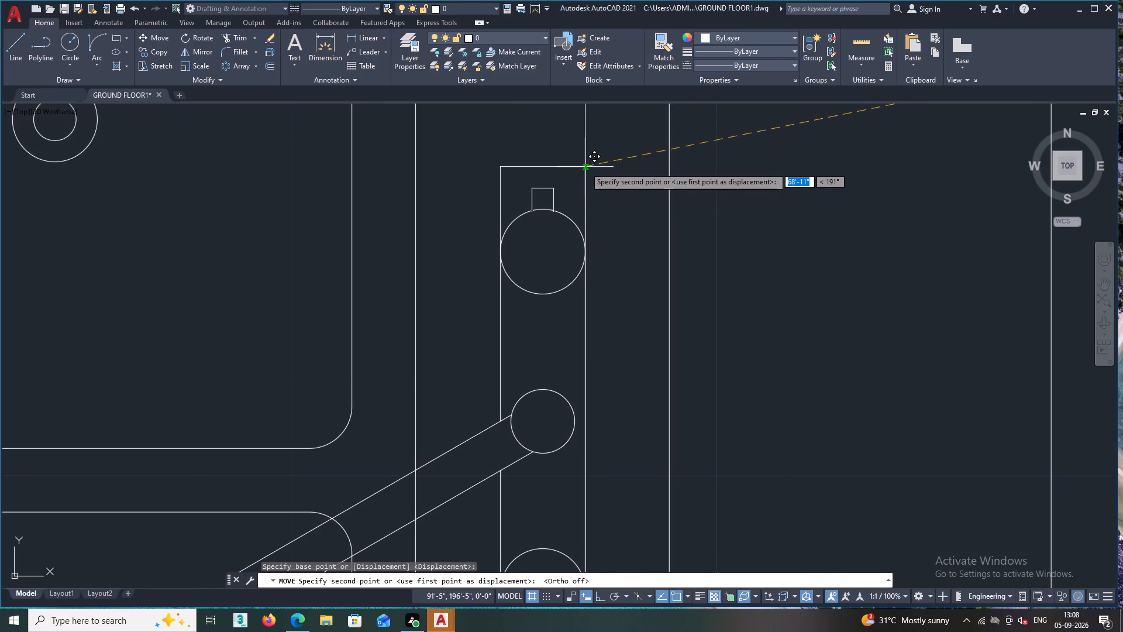
pyautogui.click(585, 167)
# Examine the faucet's placement on the double sink and the surrounding room layout.
pyautogui.scroll(-2, 608, 209)
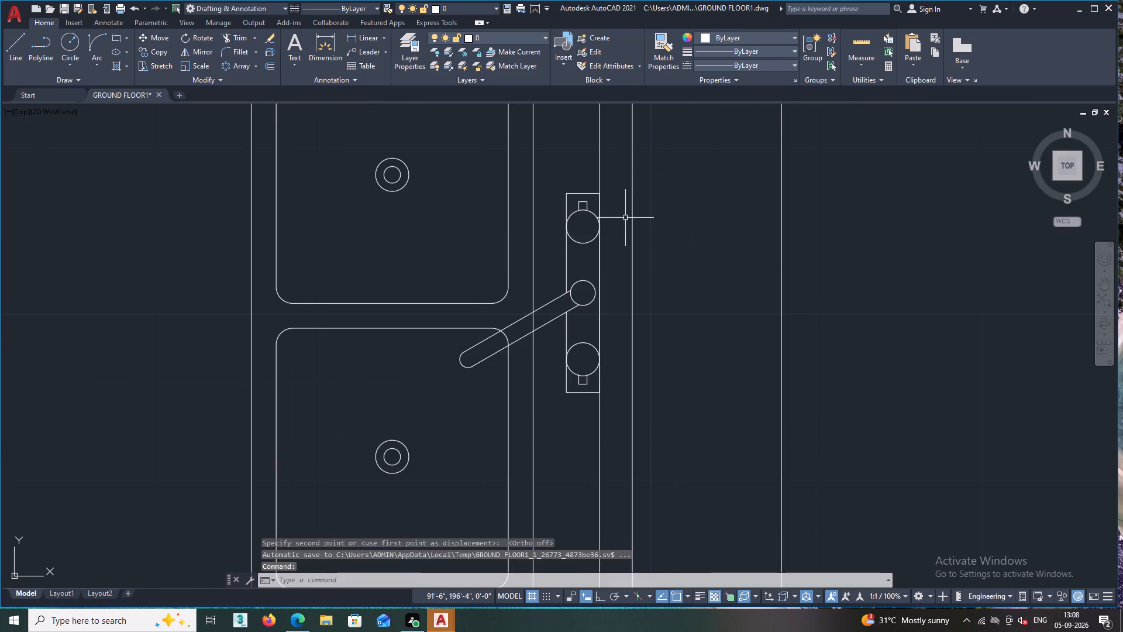
pyautogui.scroll(-3, 625, 228)
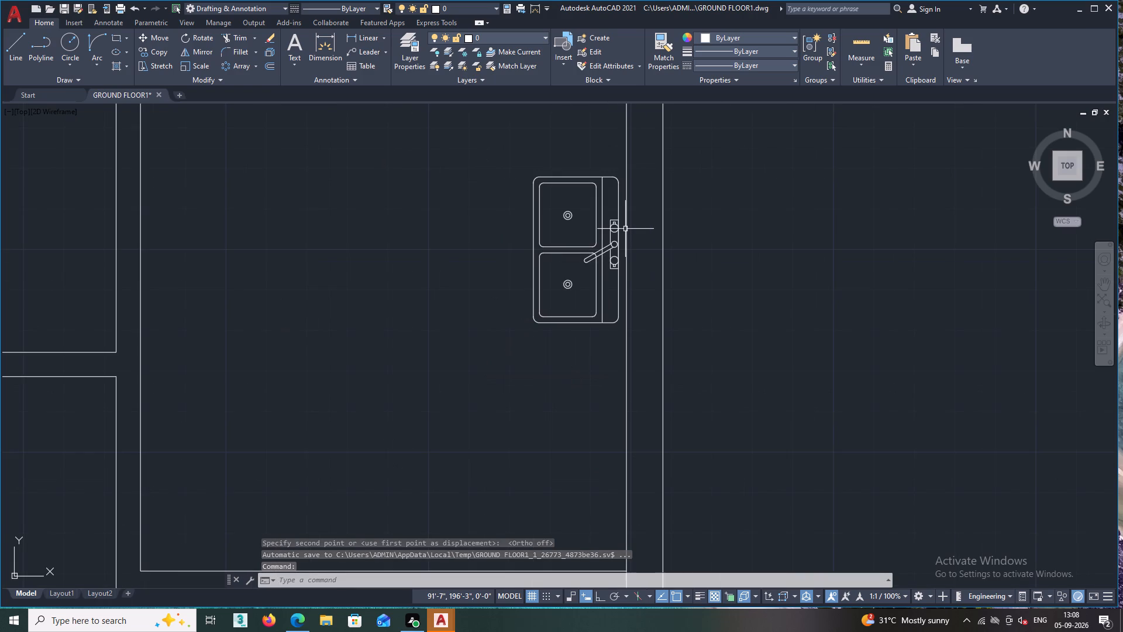
pyautogui.scroll(-1, 628, 241)
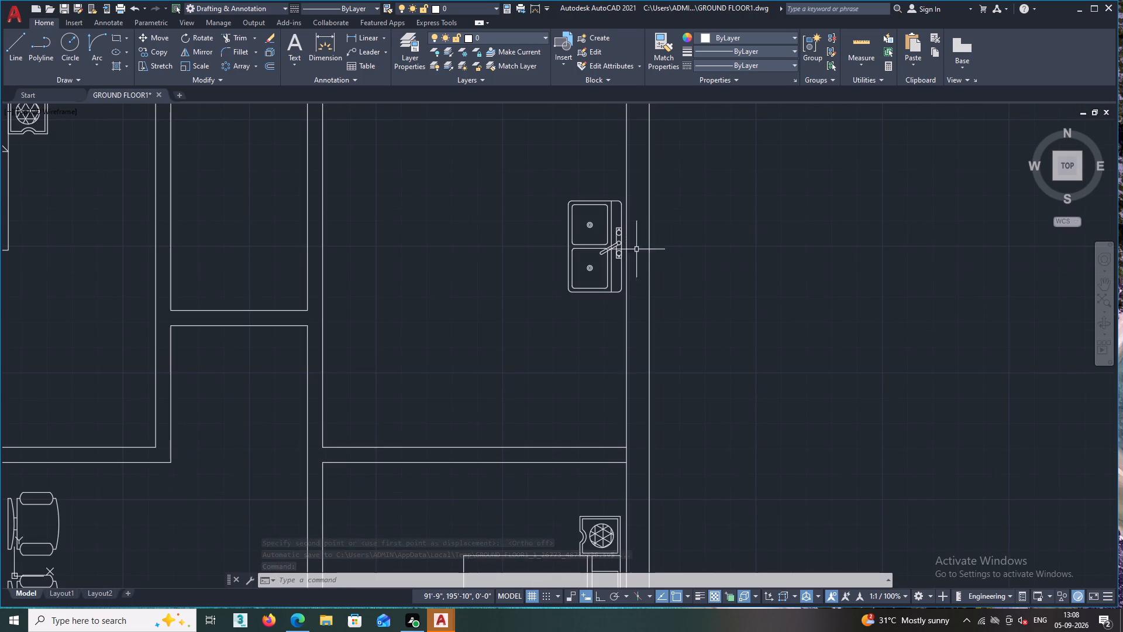
pyautogui.scroll(-2, 709, 260)
pyautogui.scroll(2, 669, 268)
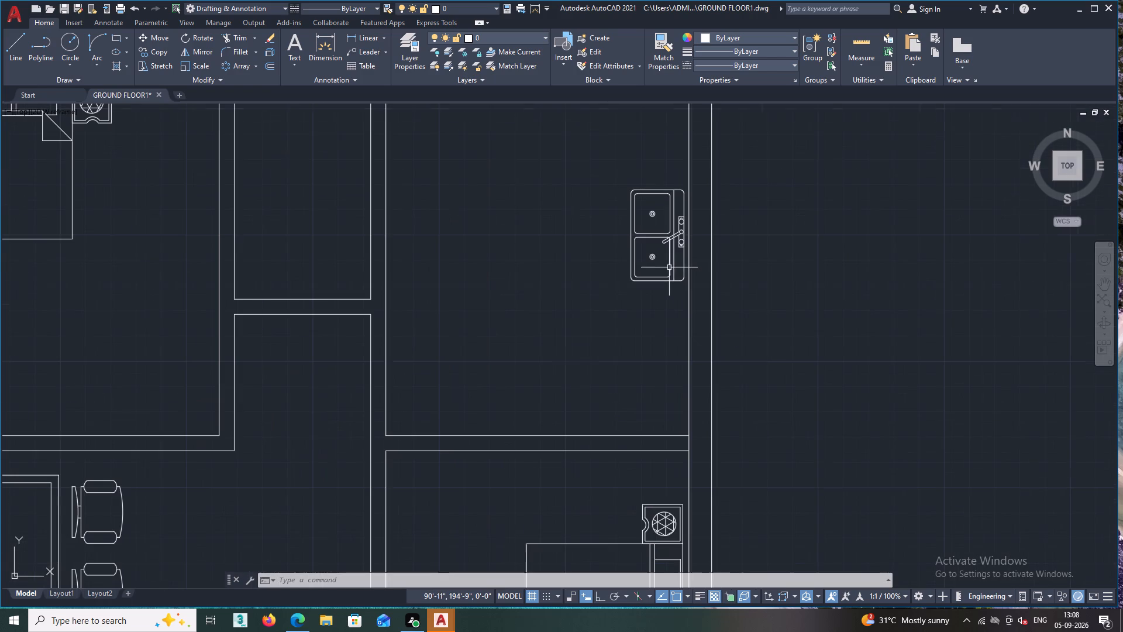
pyautogui.scroll(-1, 762, 267)
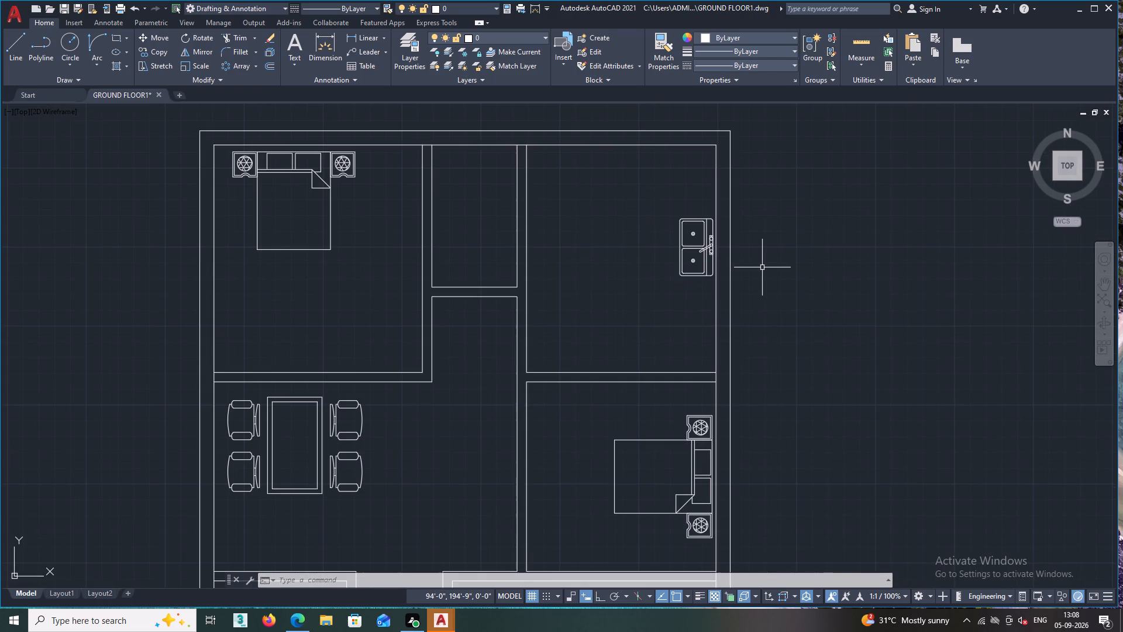
pyautogui.scroll(1, 707, 244)
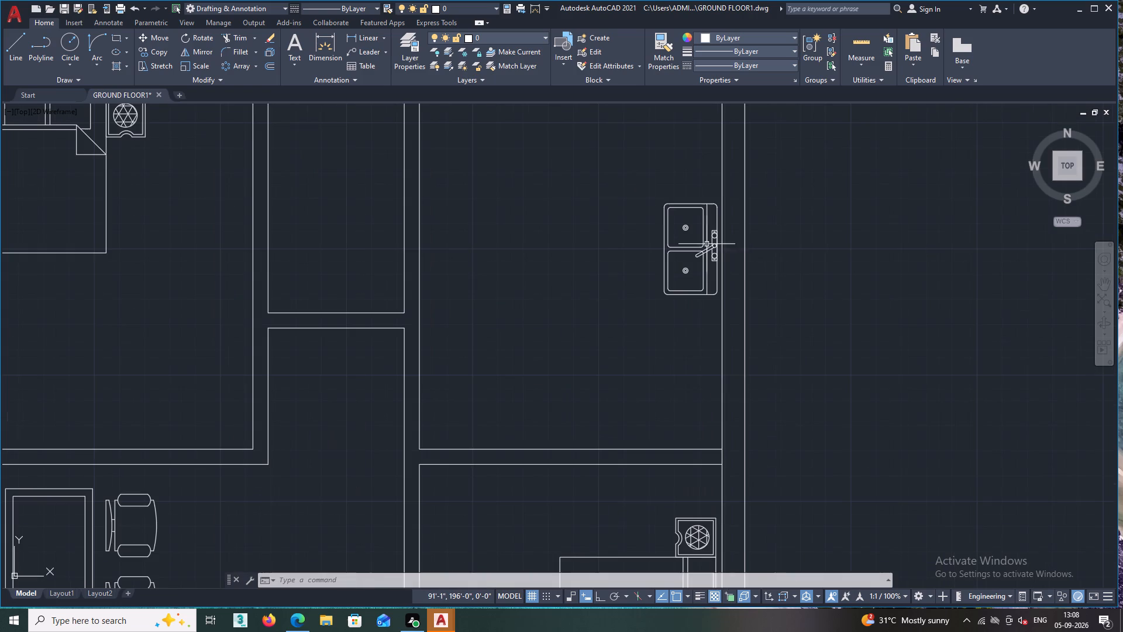
pyautogui.scroll(2, 709, 258)
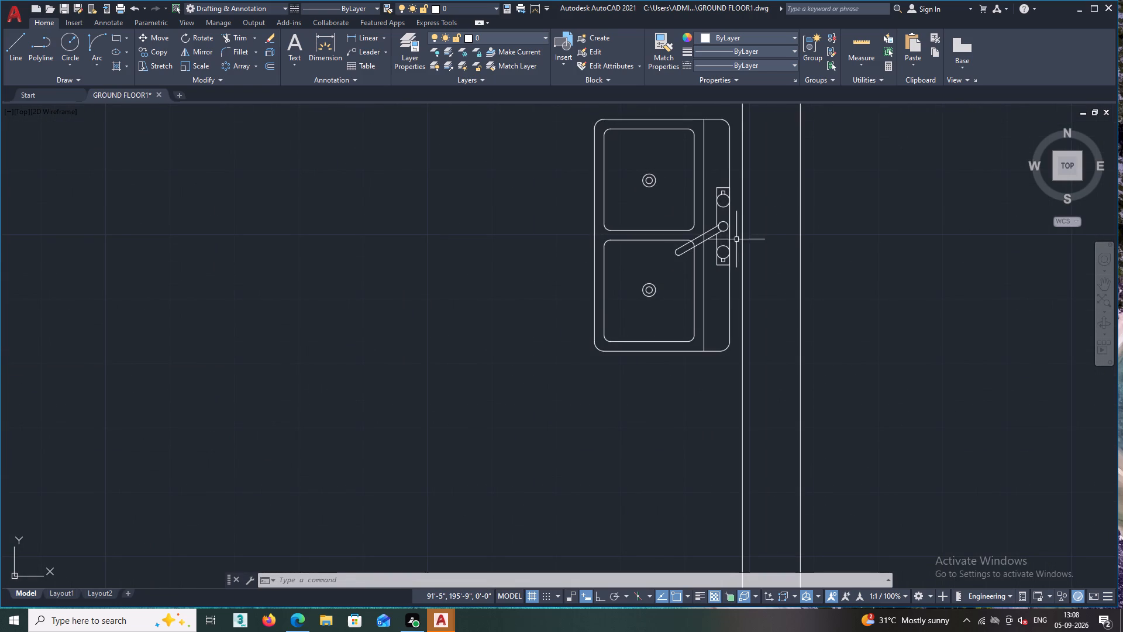
pyautogui.scroll(-3, 748, 241)
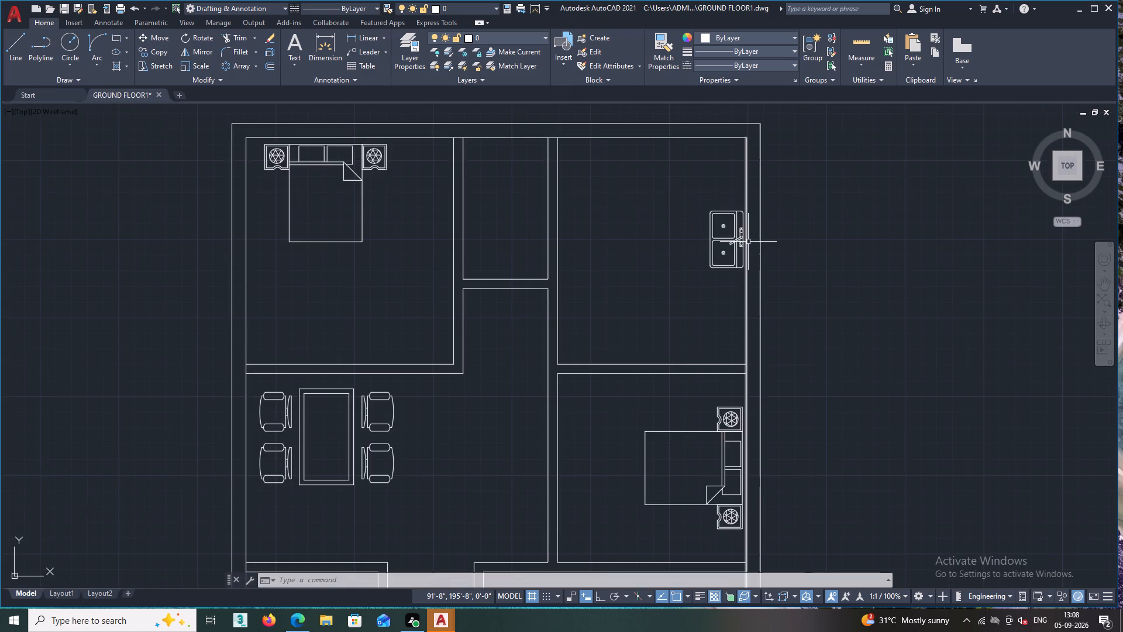
pyautogui.scroll(-1, 748, 242)
pyautogui.moveTo(873, 267); pyautogui.dragTo(777, 274, button='middle')
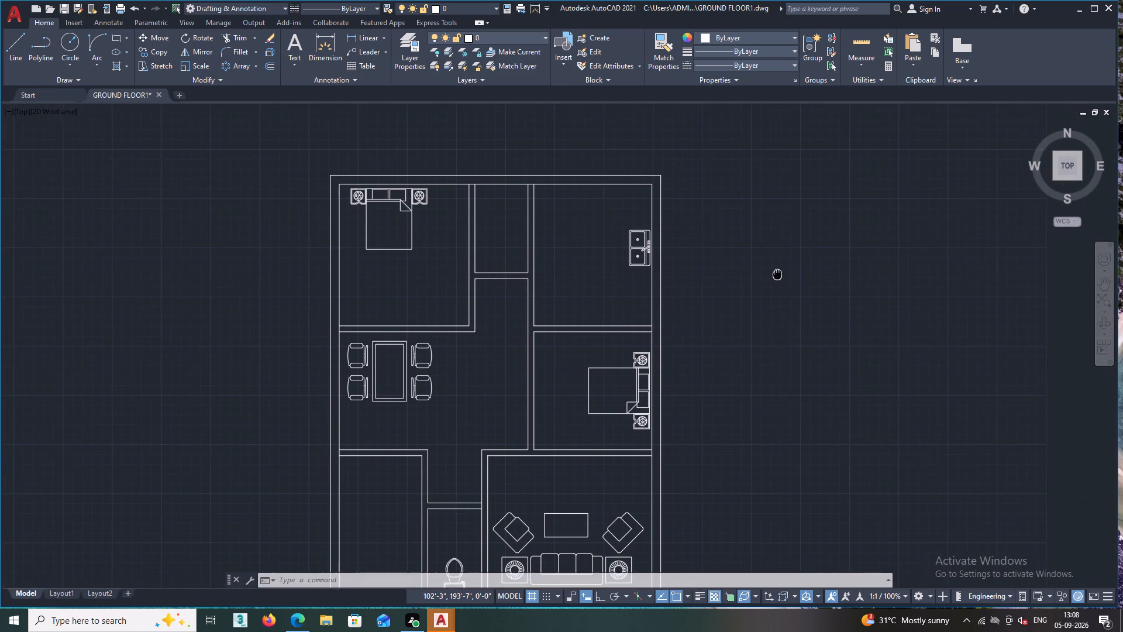
pyautogui.moveTo(777, 274); pyautogui.dragTo(740, 238, button='middle')
pyautogui.middleClick(740, 238)
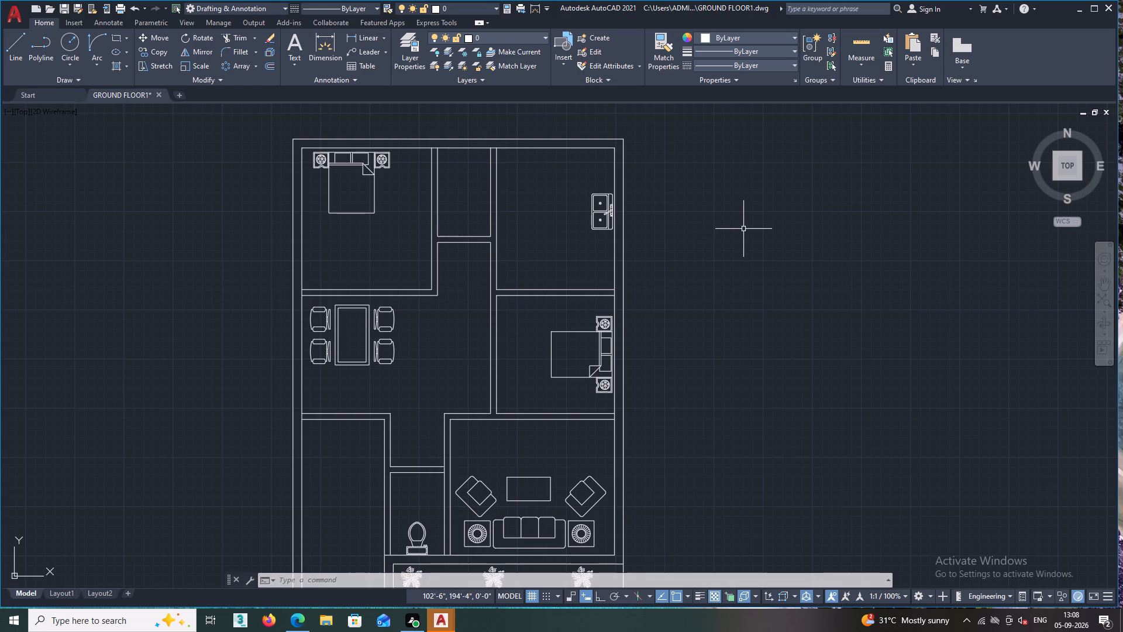
pyautogui.scroll(1, 604, 214)
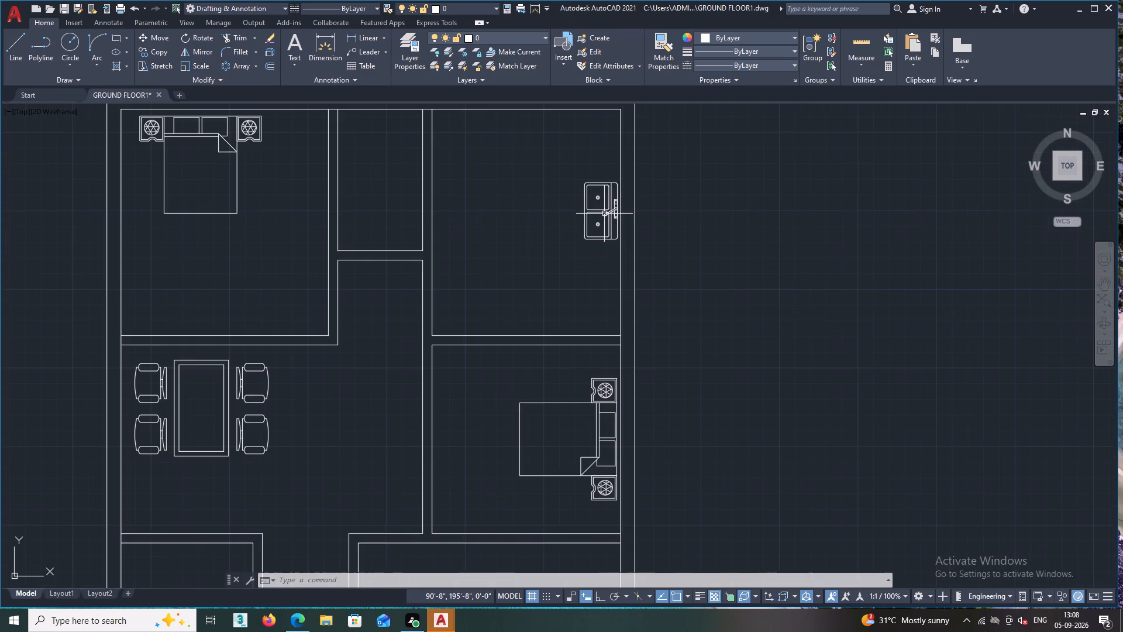
pyautogui.scroll(-1, 604, 214)
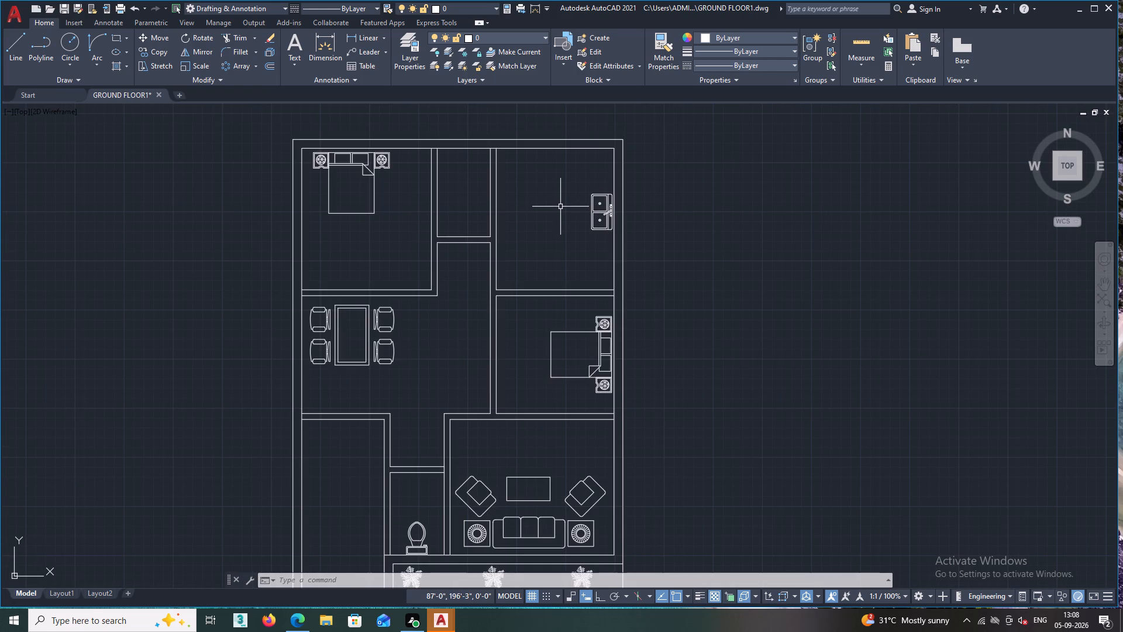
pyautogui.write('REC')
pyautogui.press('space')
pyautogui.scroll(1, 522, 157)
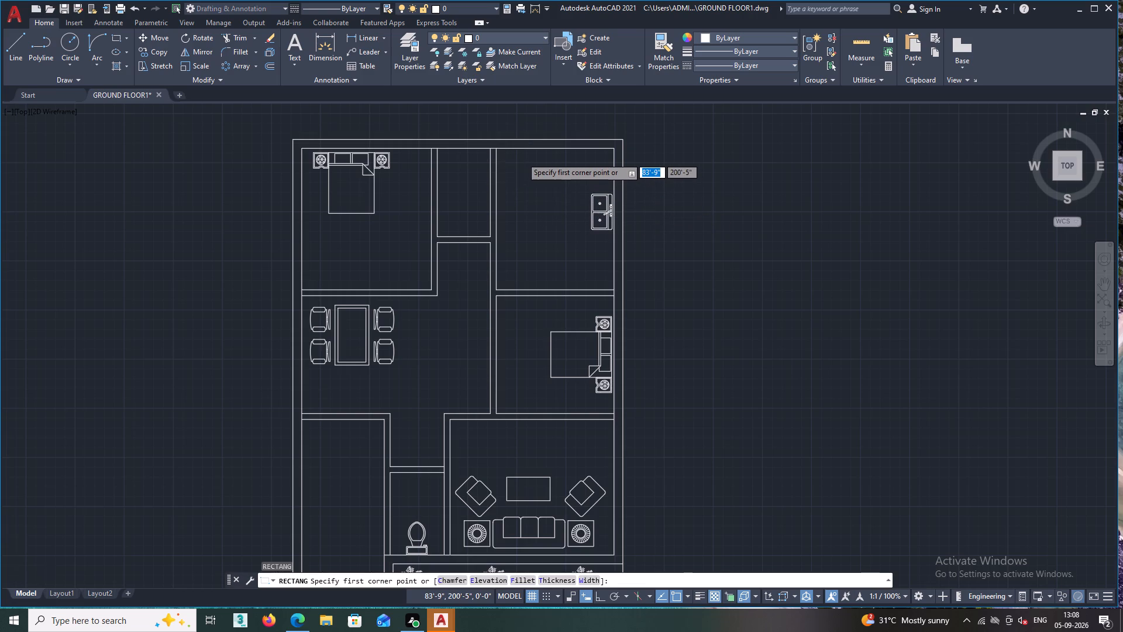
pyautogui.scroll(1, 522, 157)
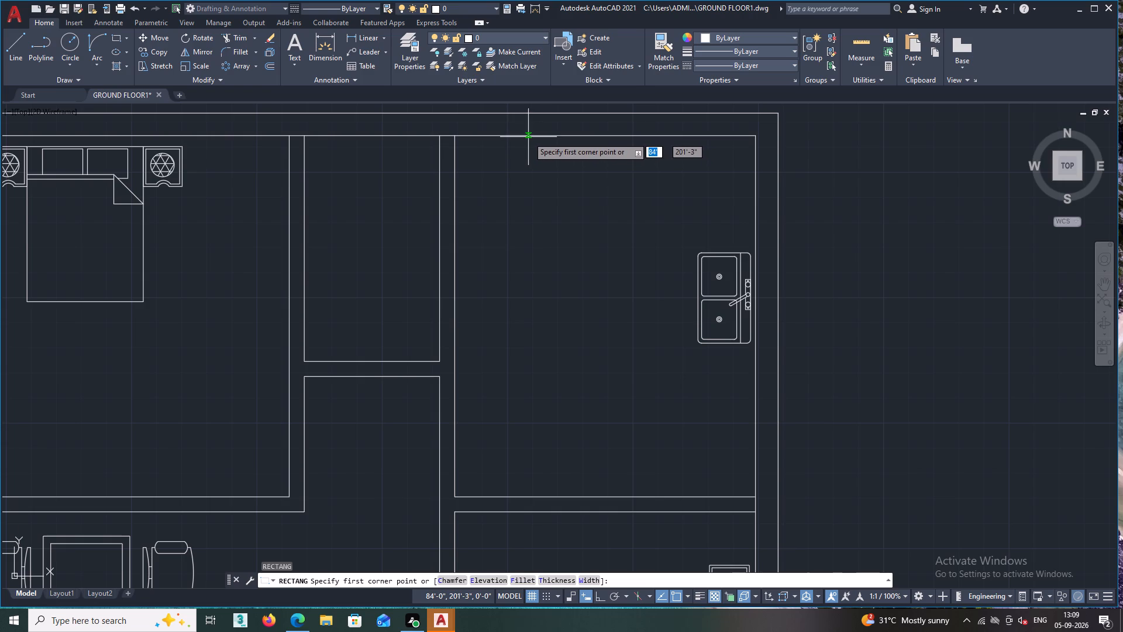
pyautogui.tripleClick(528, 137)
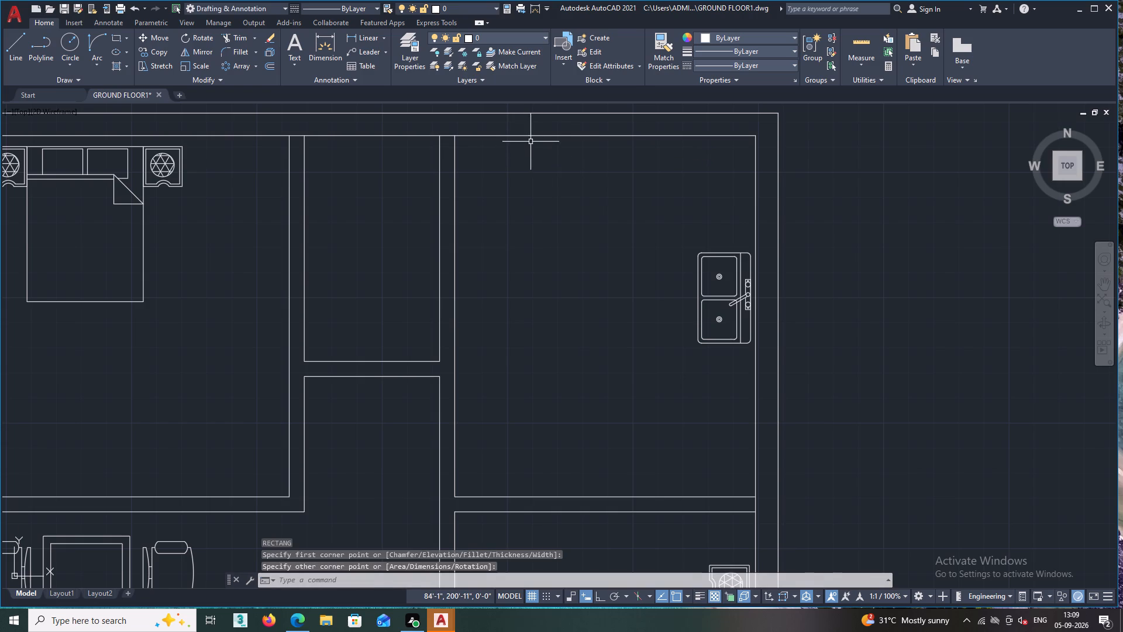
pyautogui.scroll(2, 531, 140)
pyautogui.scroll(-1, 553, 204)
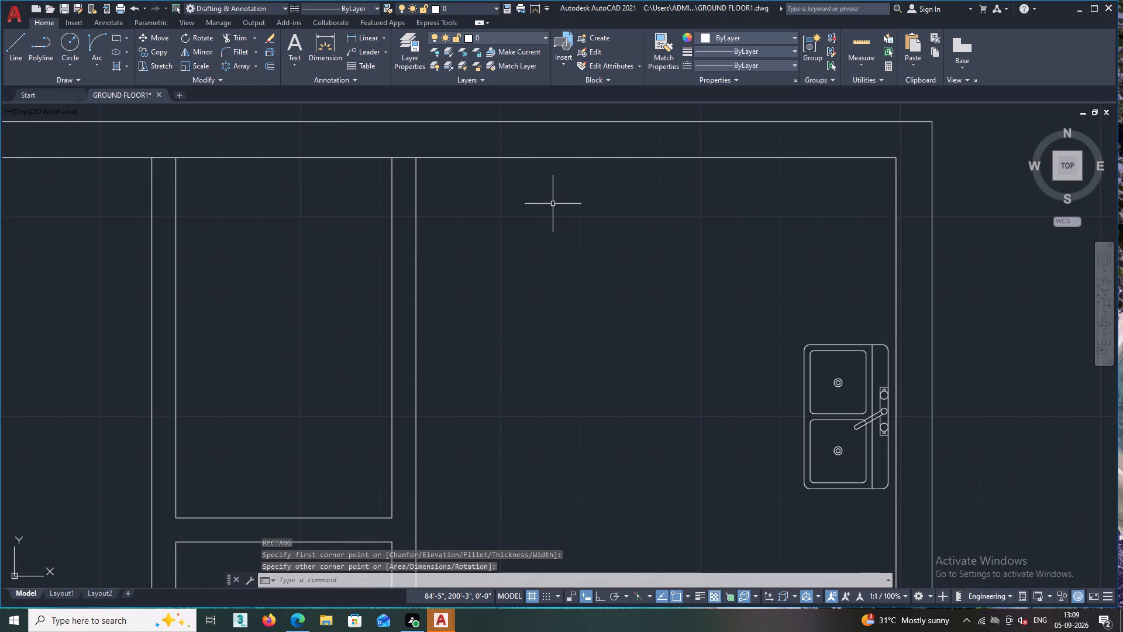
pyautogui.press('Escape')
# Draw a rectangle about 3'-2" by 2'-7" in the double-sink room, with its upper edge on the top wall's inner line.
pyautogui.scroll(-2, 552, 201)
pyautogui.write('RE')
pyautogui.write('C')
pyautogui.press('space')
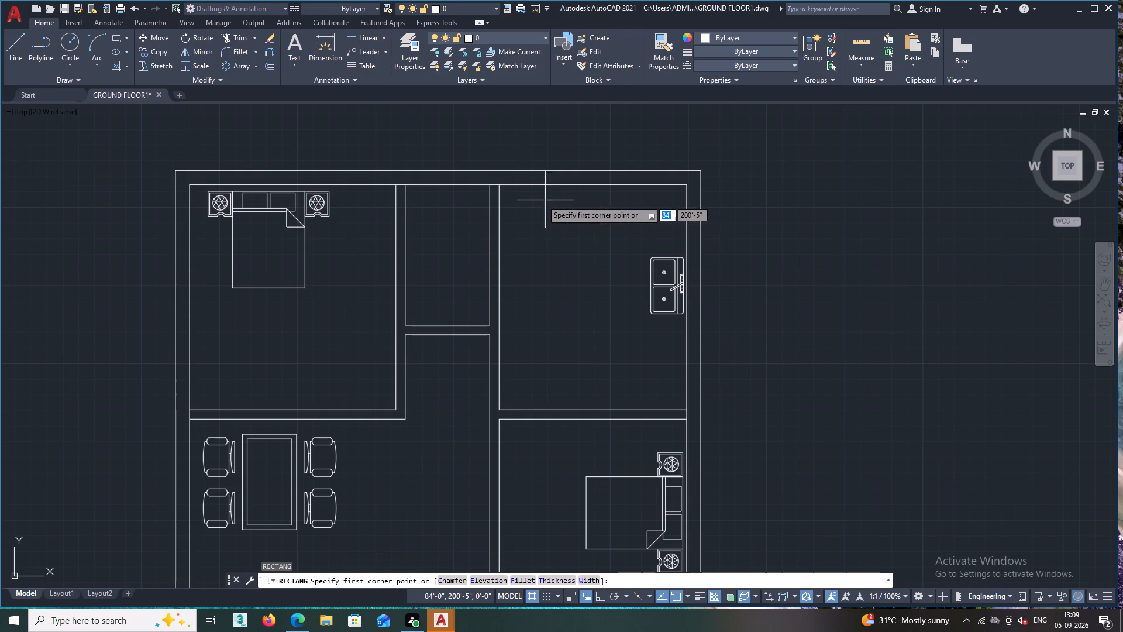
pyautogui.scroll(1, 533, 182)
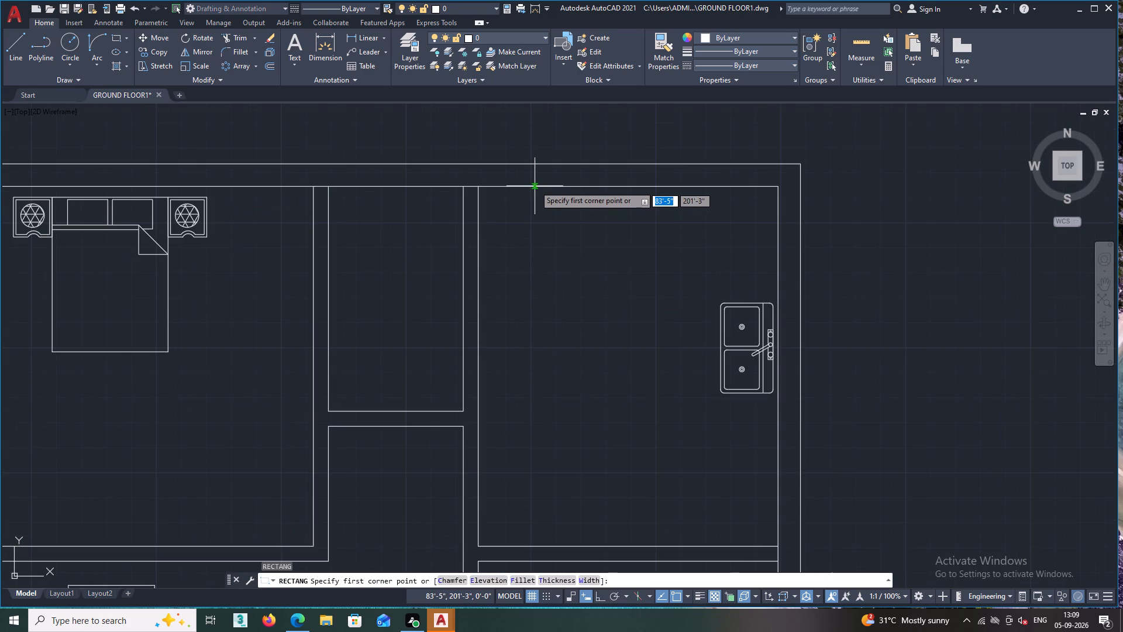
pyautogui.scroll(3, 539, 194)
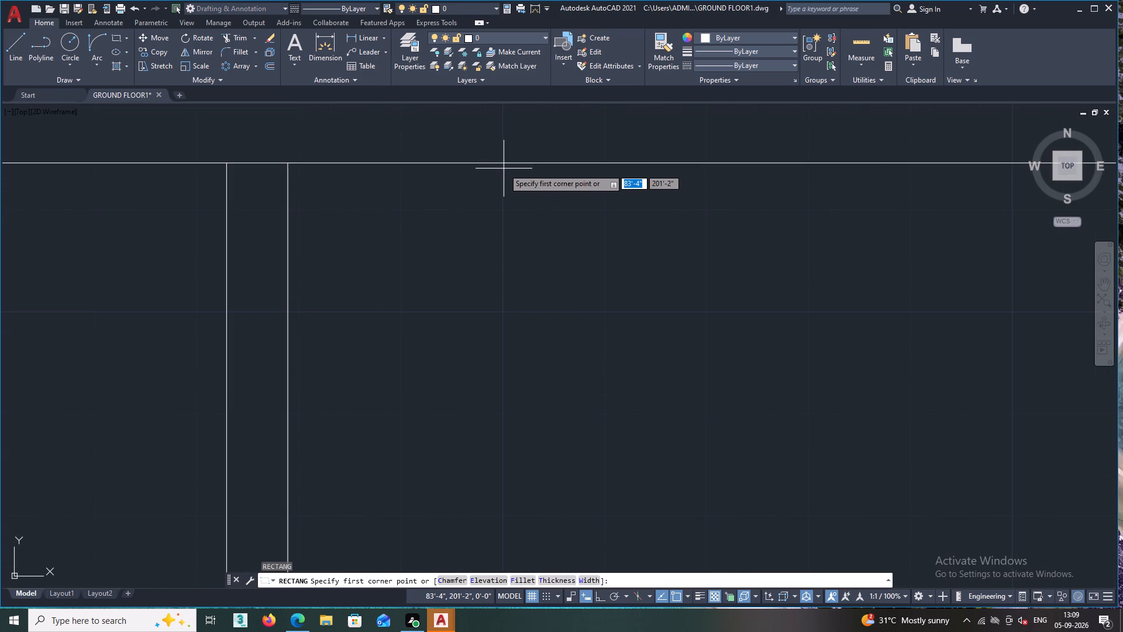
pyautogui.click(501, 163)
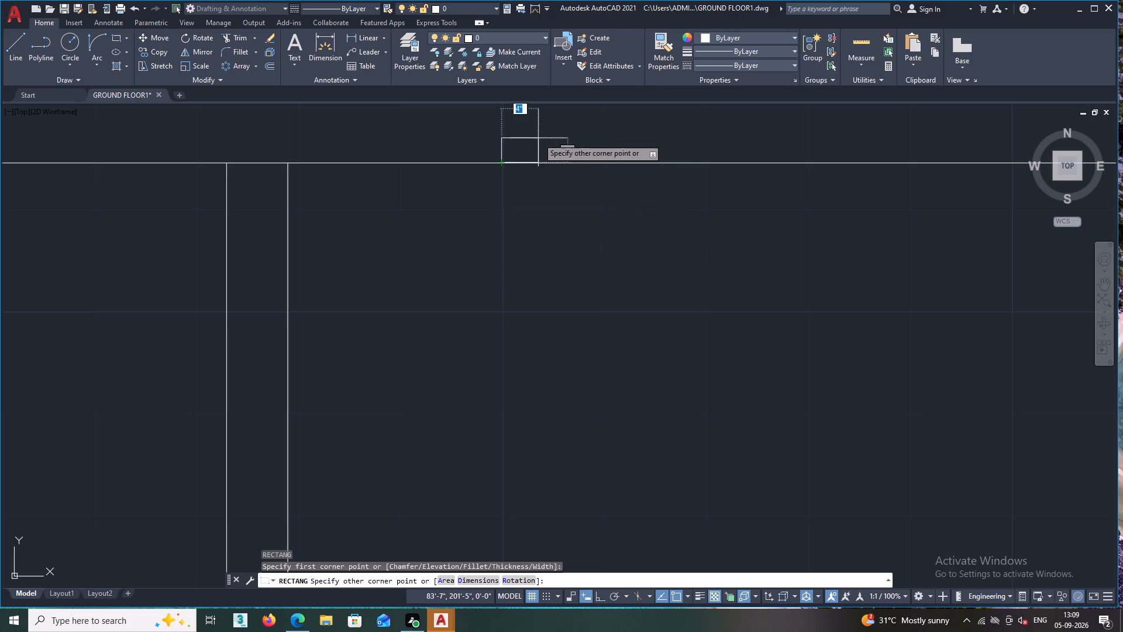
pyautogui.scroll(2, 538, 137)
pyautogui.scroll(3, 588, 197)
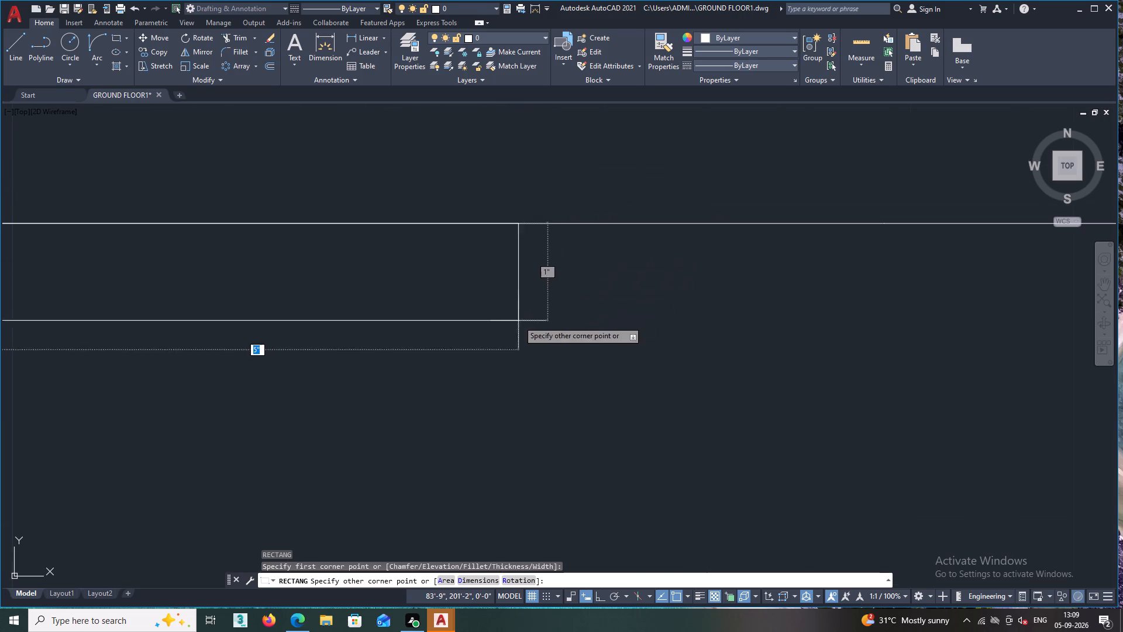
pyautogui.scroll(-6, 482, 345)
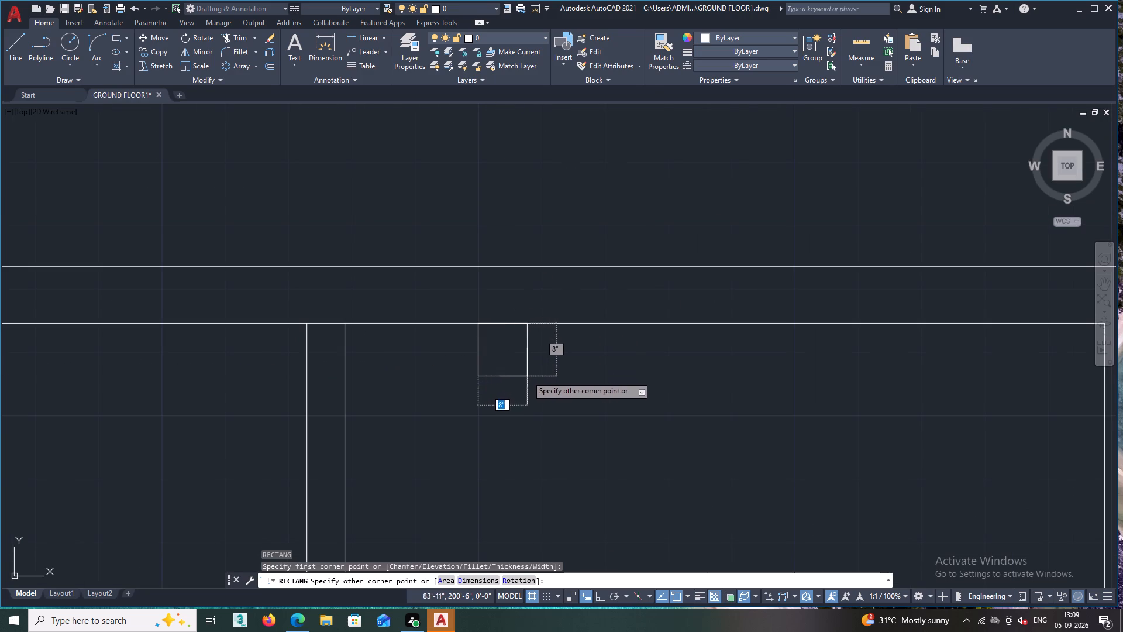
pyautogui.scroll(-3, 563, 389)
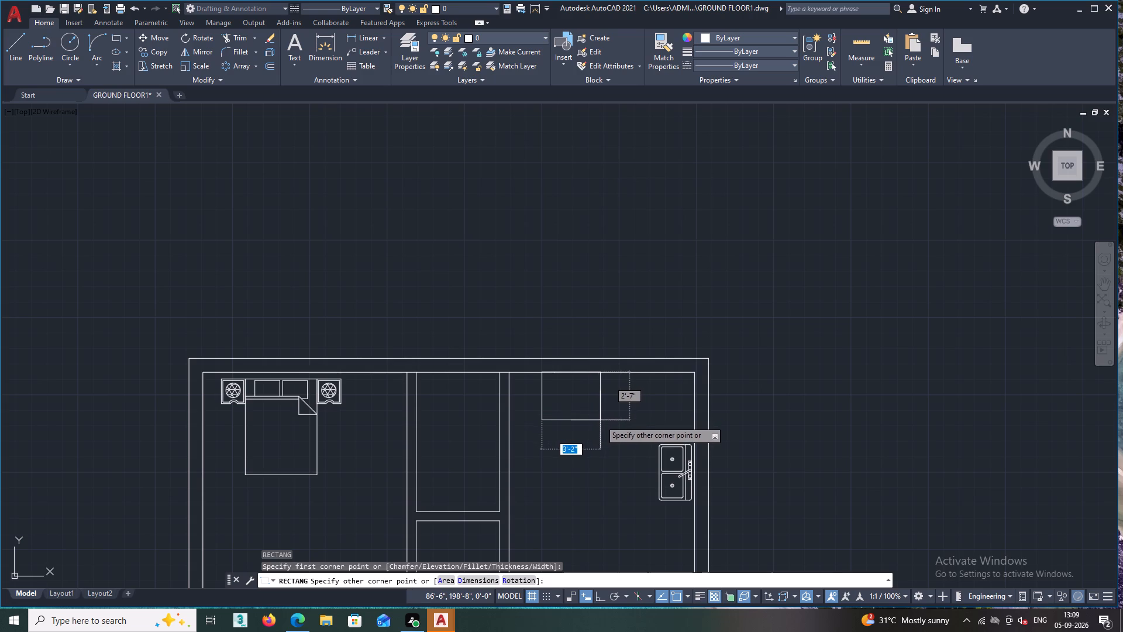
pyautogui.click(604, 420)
# Examine the new rectangle's corner against the top wall and its placement in the double-sink room.
pyautogui.scroll(2, 552, 383)
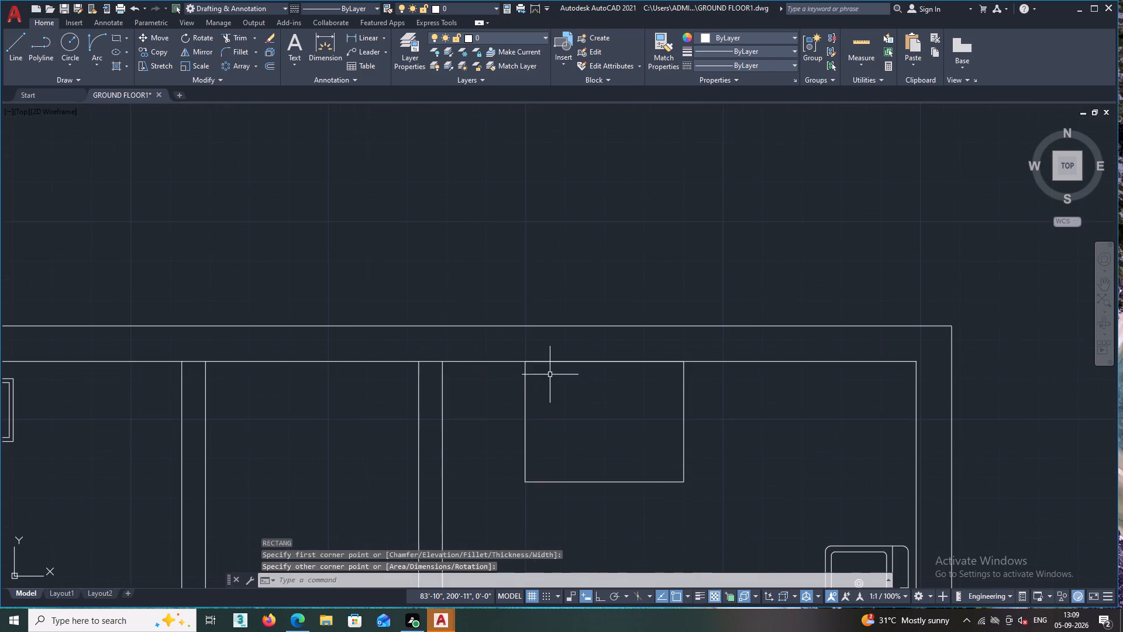
pyautogui.scroll(5, 526, 355)
pyautogui.scroll(3, 526, 412)
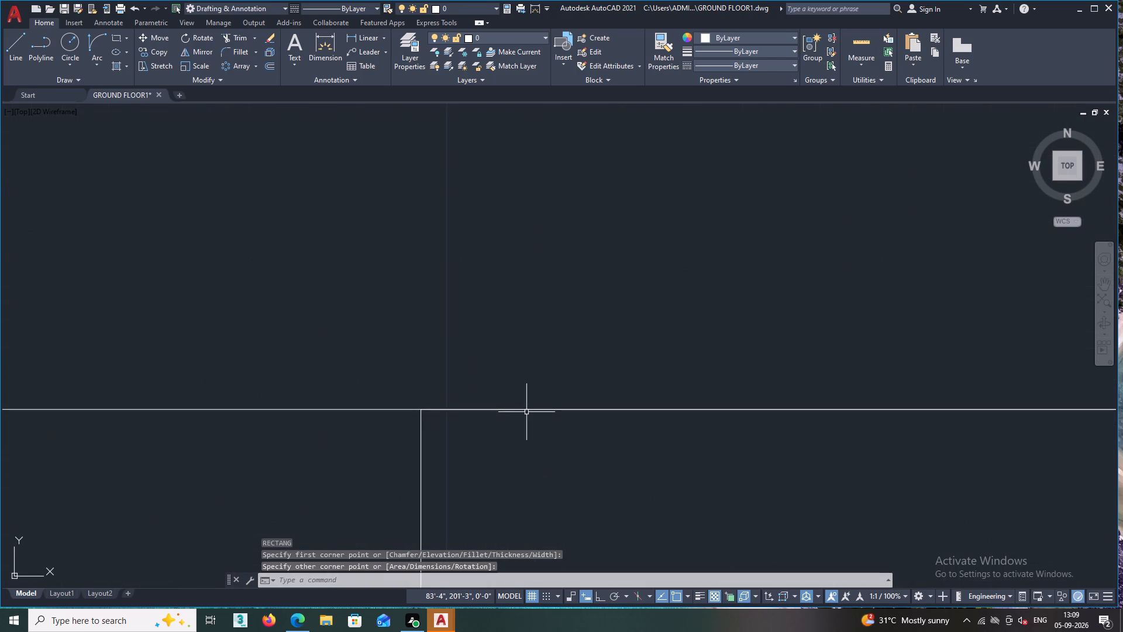
pyautogui.scroll(4, 426, 414)
pyautogui.scroll(-11, 421, 406)
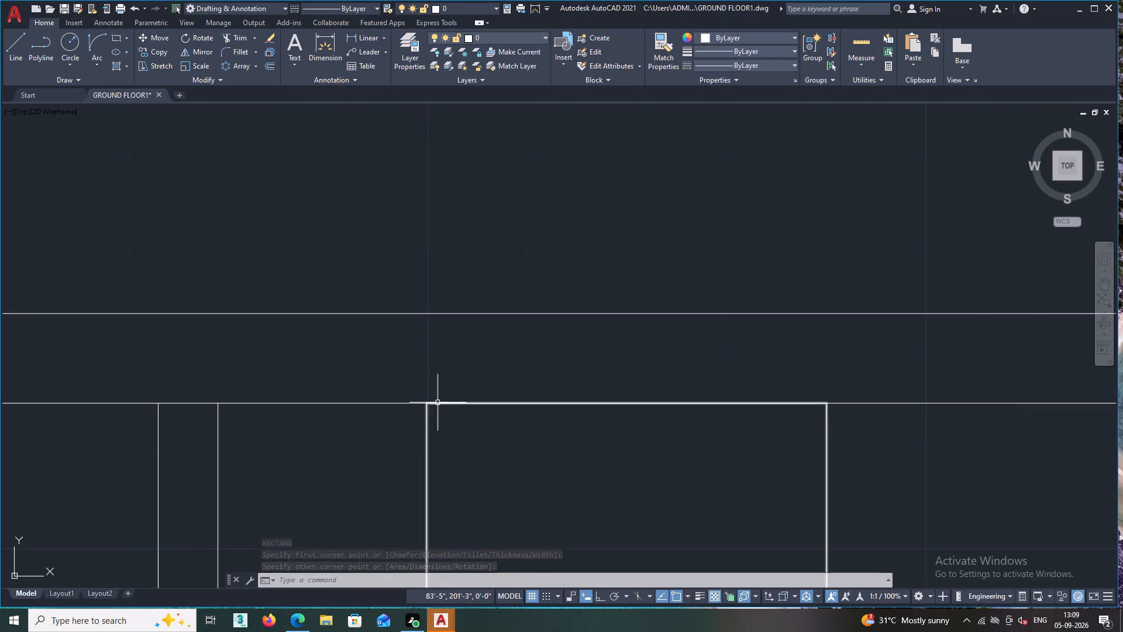
pyautogui.scroll(-6, 438, 403)
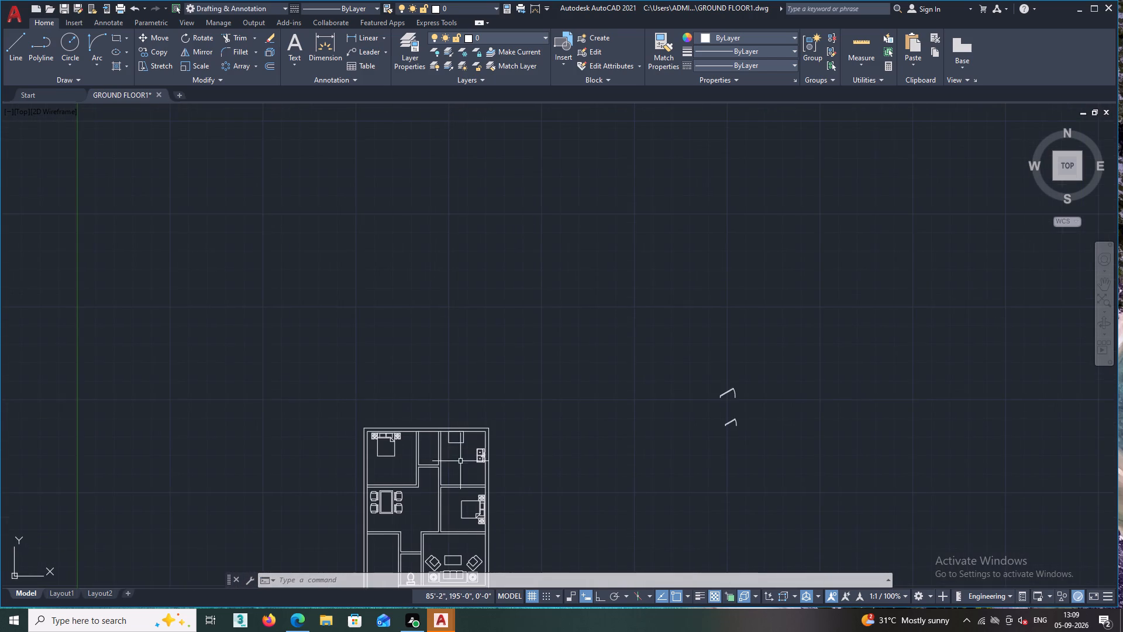
pyautogui.moveTo(476, 463); pyautogui.dragTo(523, 443, button='middle')
pyautogui.scroll(3, 502, 420)
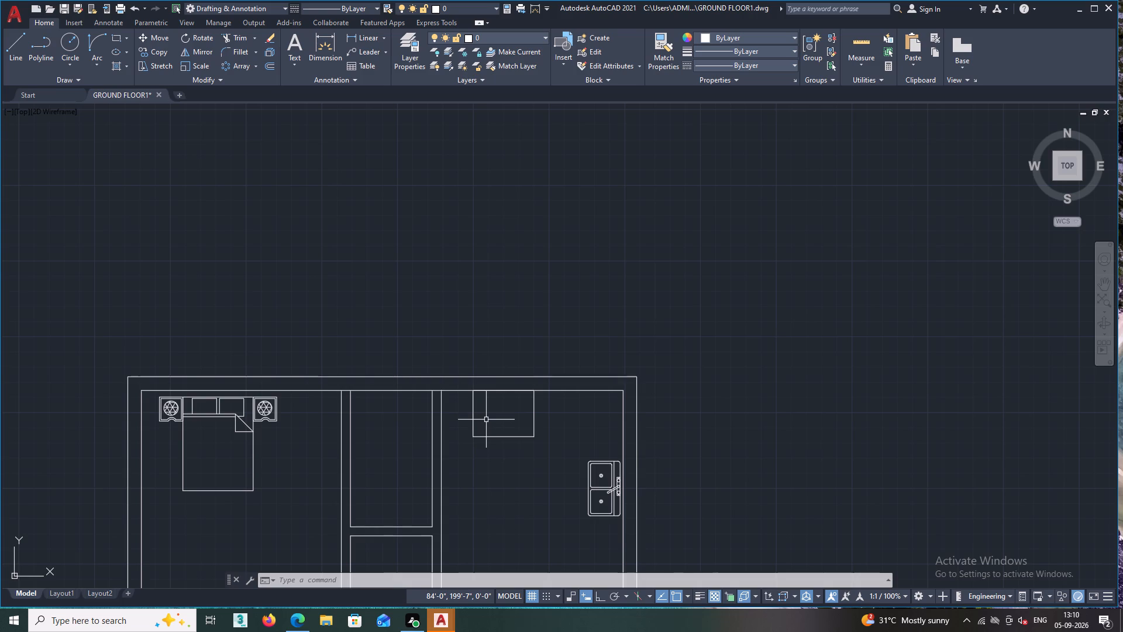
pyautogui.scroll(1, 486, 420)
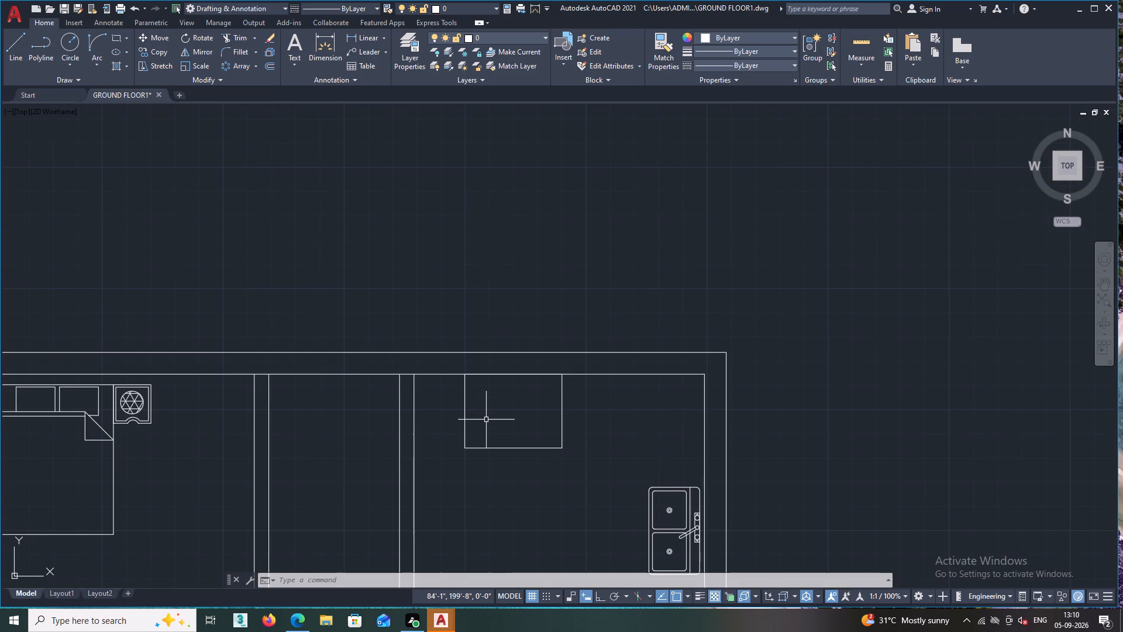
pyautogui.scroll(-1, 486, 420)
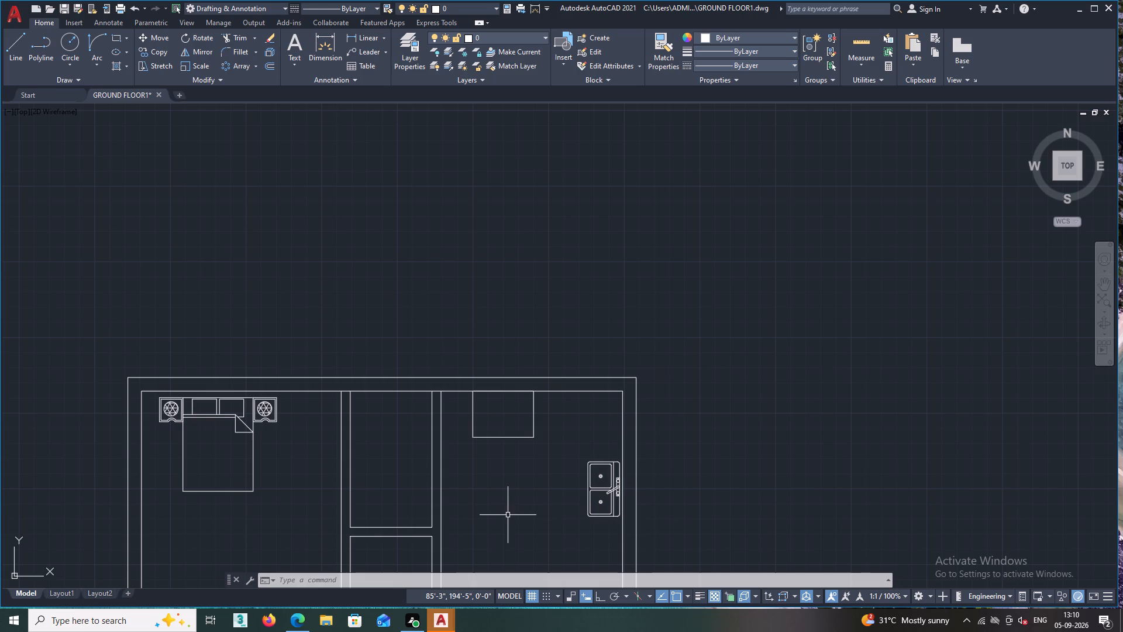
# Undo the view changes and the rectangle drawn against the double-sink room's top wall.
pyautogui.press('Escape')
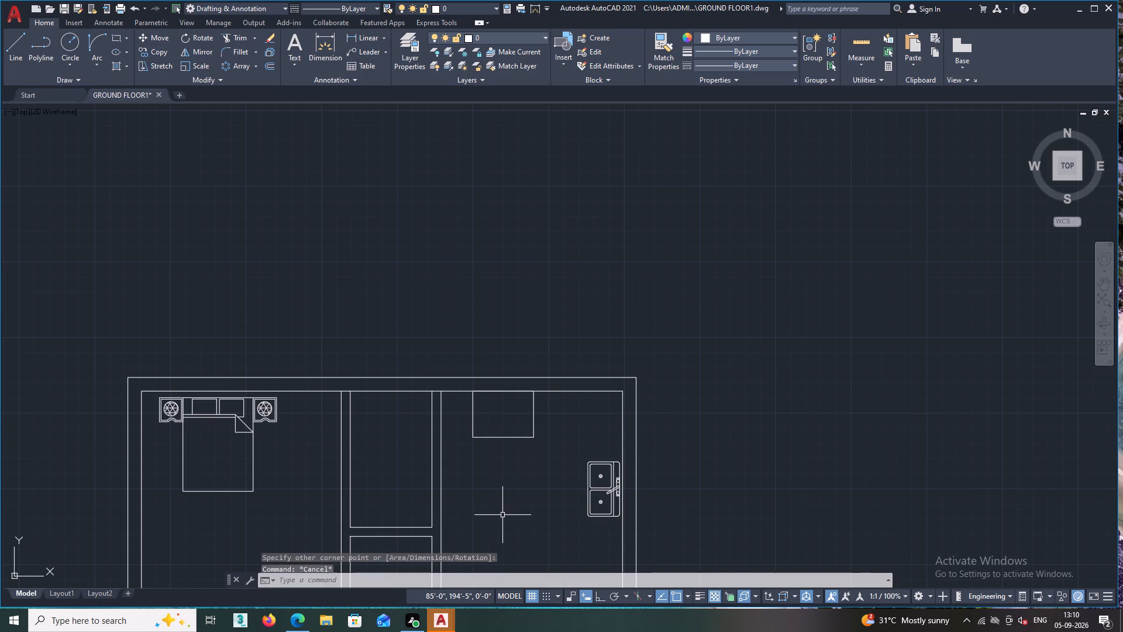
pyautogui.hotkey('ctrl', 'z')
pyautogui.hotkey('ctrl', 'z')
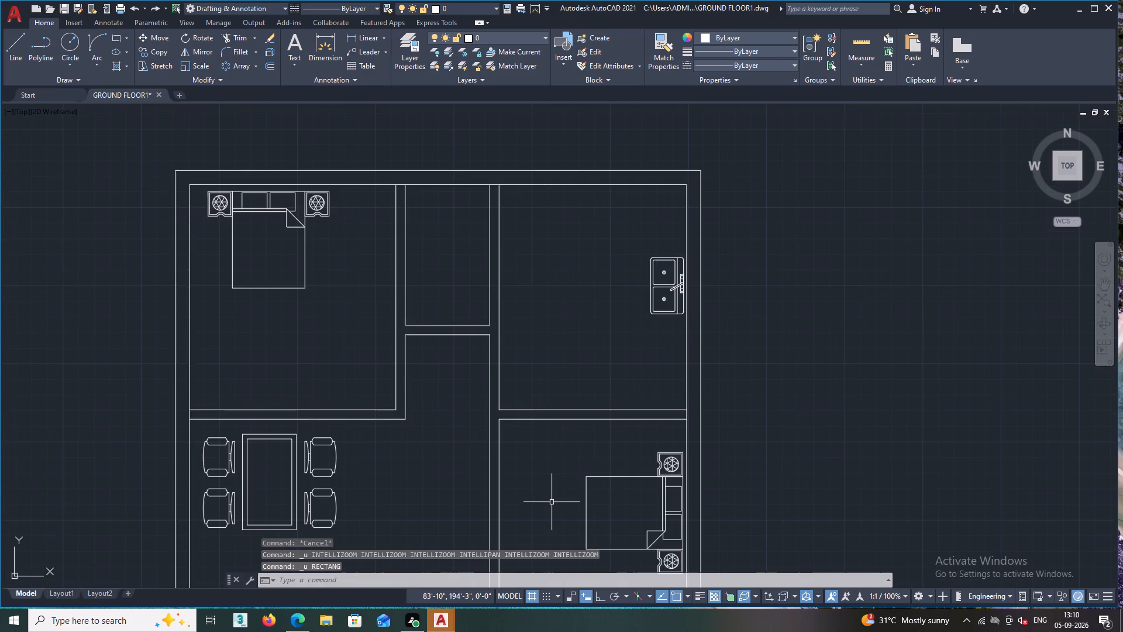
# Open DesignCenter and display the blocks of the Kitchens.dwg sample drawing.
pyautogui.scroll(-2, 567, 480)
pyautogui.scroll(2, 556, 396)
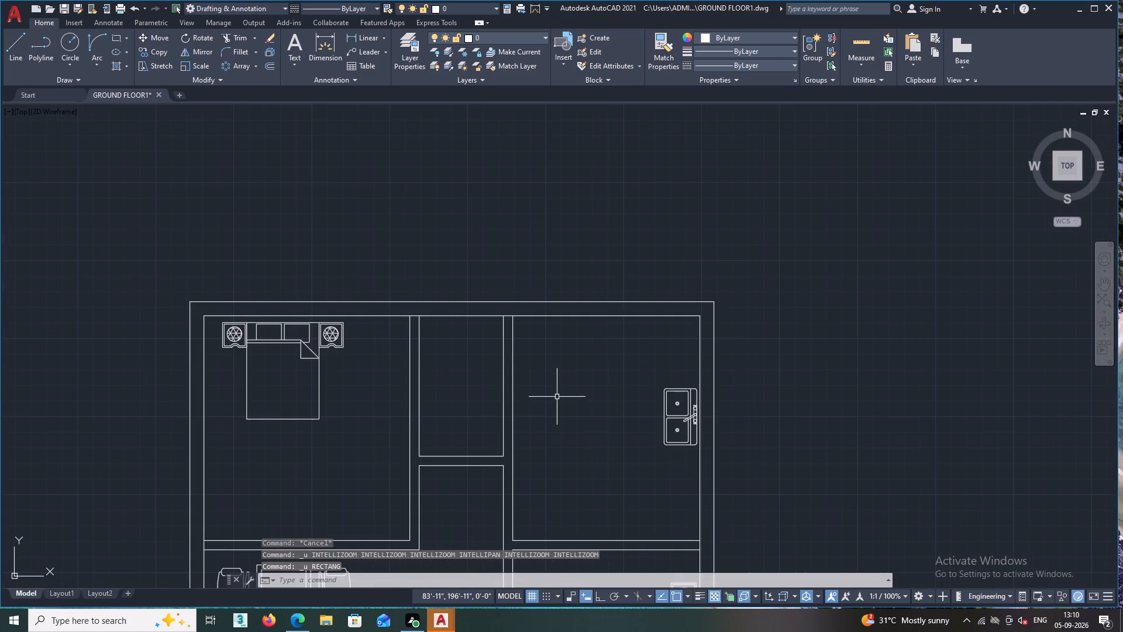
pyautogui.scroll(-2, 560, 406)
pyautogui.moveTo(563, 415); pyautogui.dragTo(596, 380, button='middle')
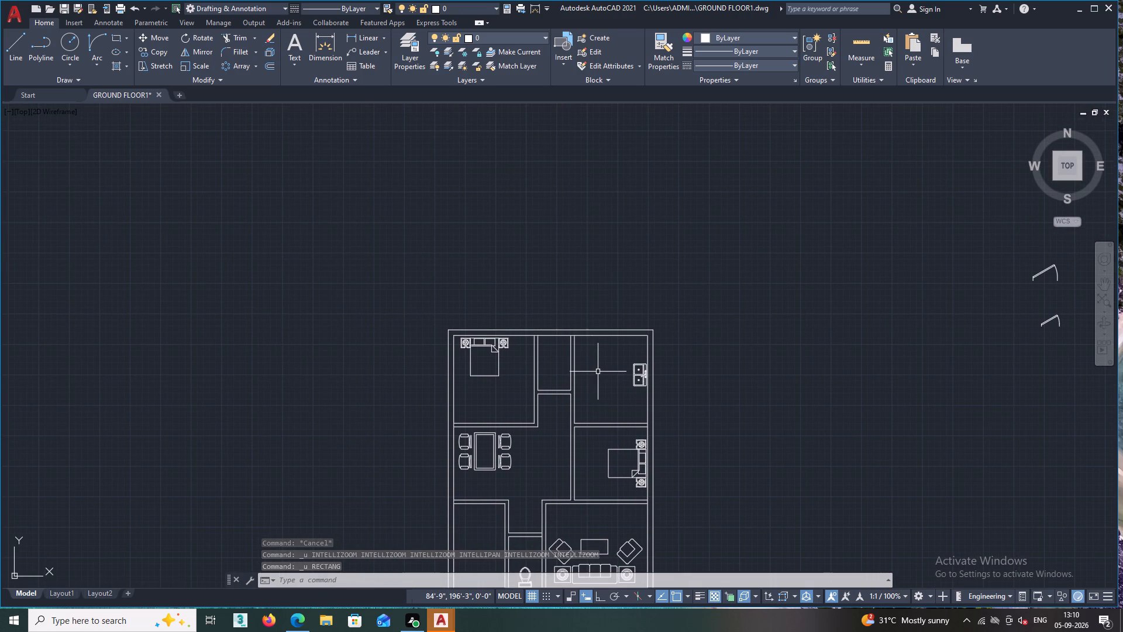
pyautogui.hotkey('ctrl', '2')
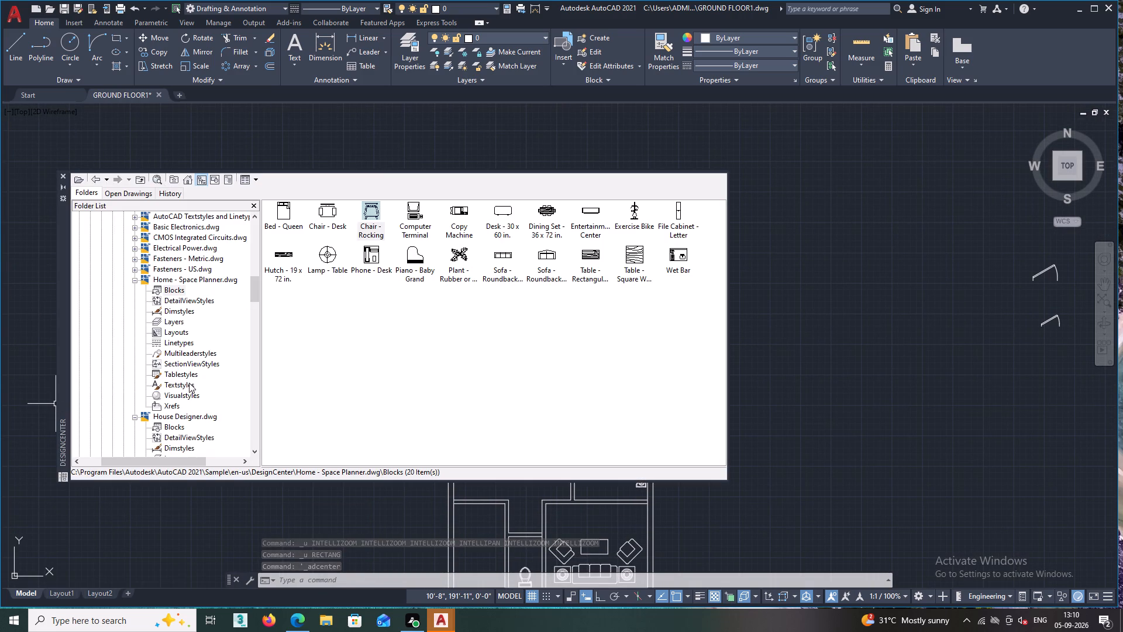
pyautogui.scroll(-2, 176, 305)
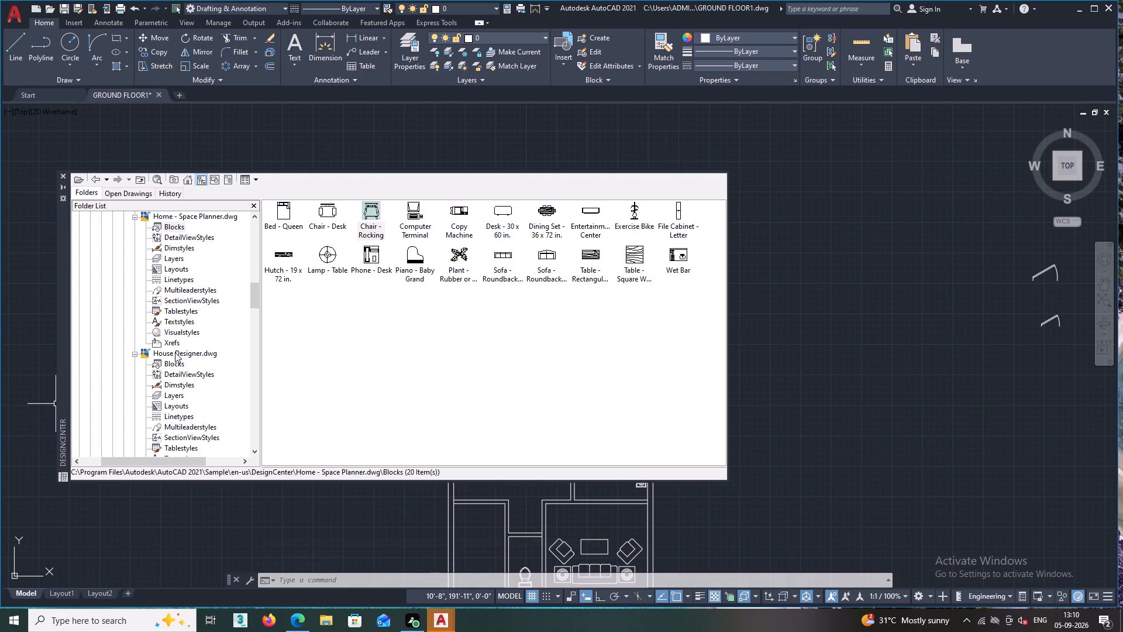
pyautogui.scroll(-1, 176, 367)
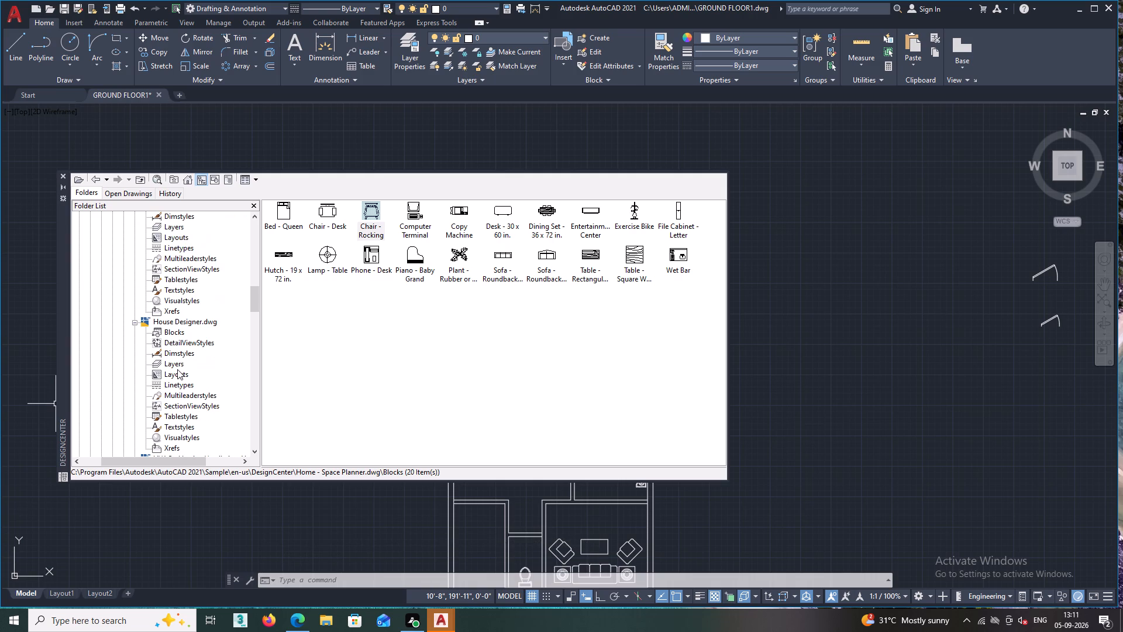
pyautogui.scroll(-2, 192, 391)
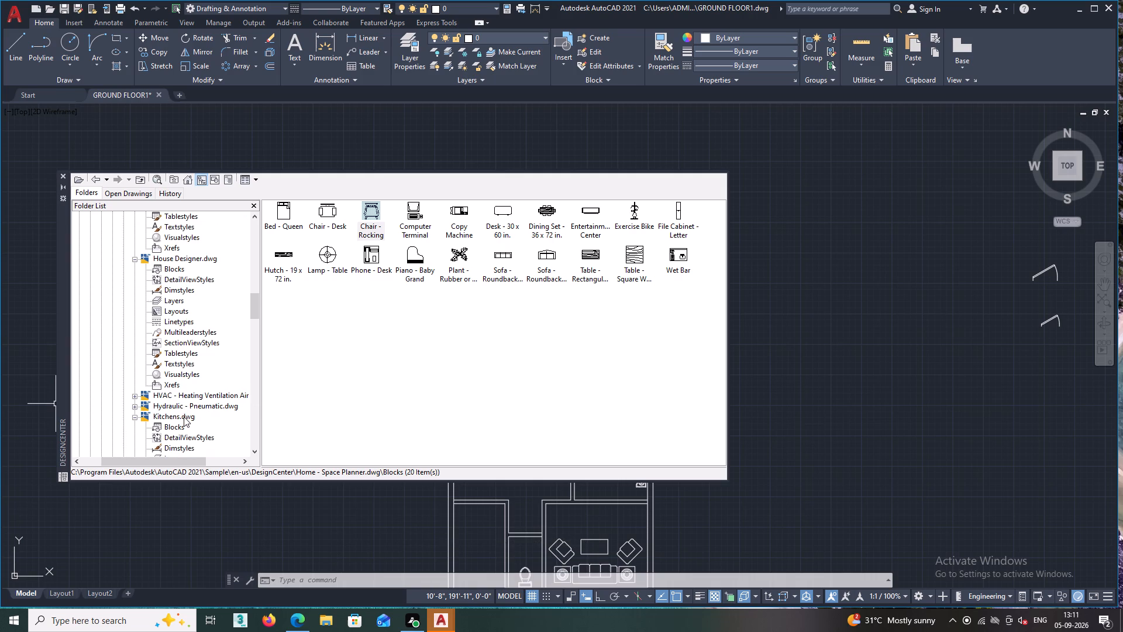
pyautogui.doubleClick(184, 417)
pyautogui.doubleClick(286, 217)
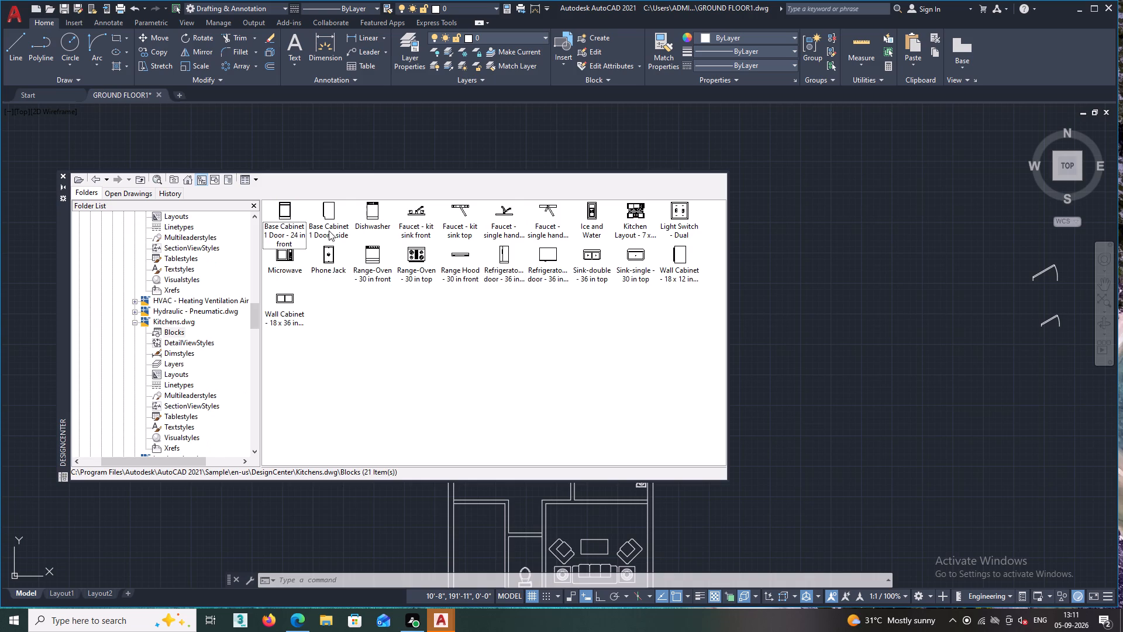
# Insert the Range-Oven - 30 in top block at scale 1 and angle 0 in empty space northeast of the plan, and close DesignCenter.
pyautogui.doubleClick(416, 257)
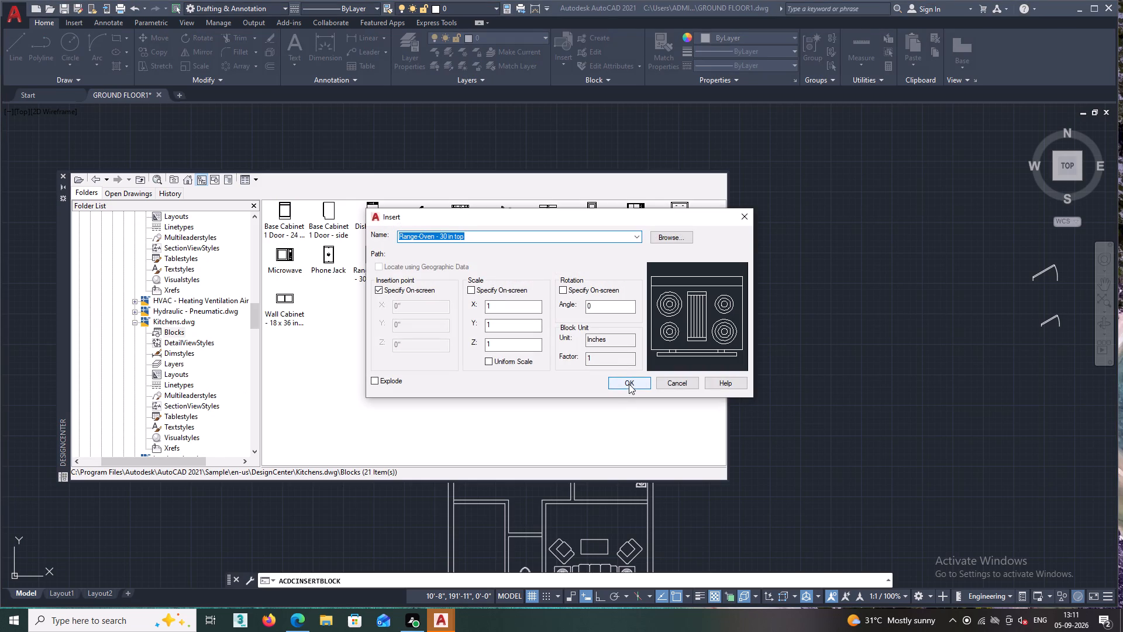
pyautogui.click(629, 384)
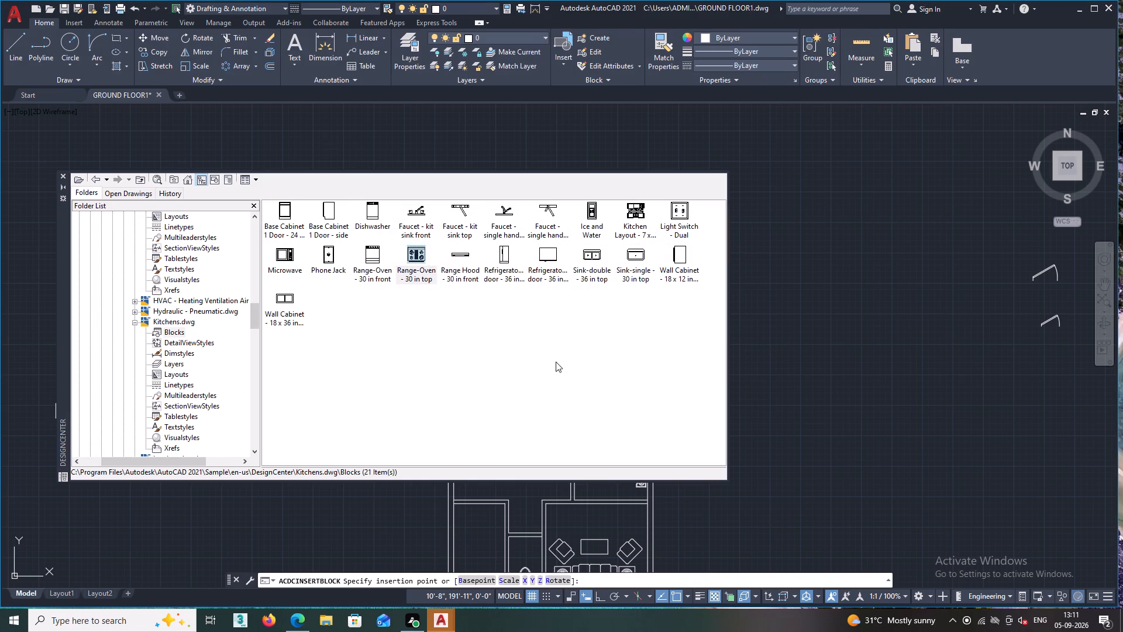
pyautogui.doubleClick(767, 270)
pyautogui.scroll(5, 779, 280)
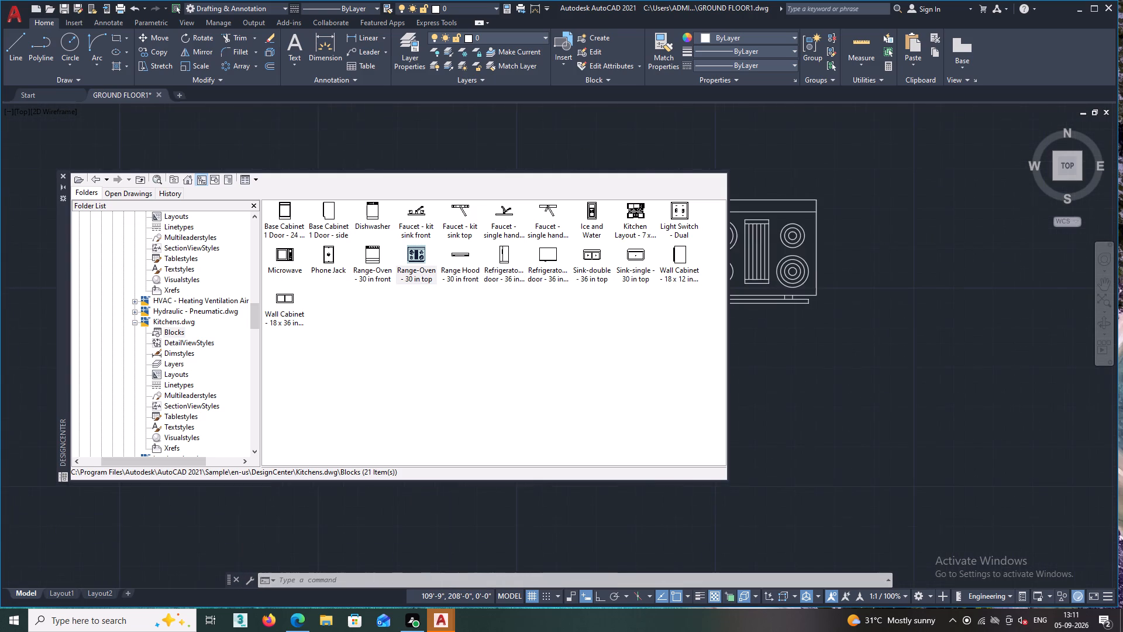
pyautogui.scroll(-1, 785, 304)
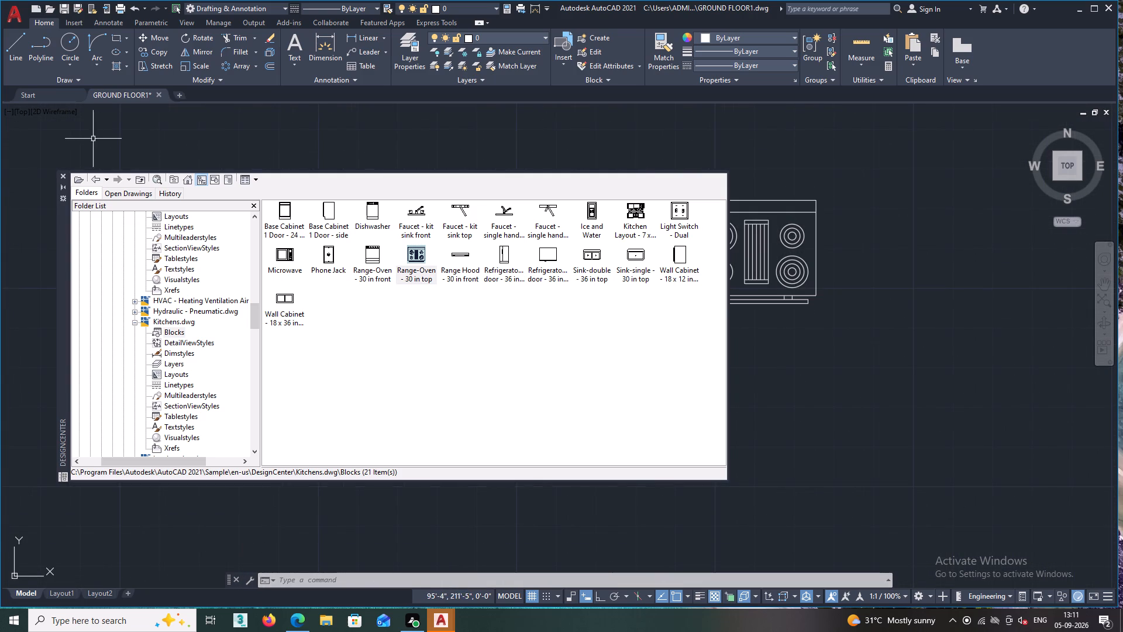
pyautogui.click(63, 175)
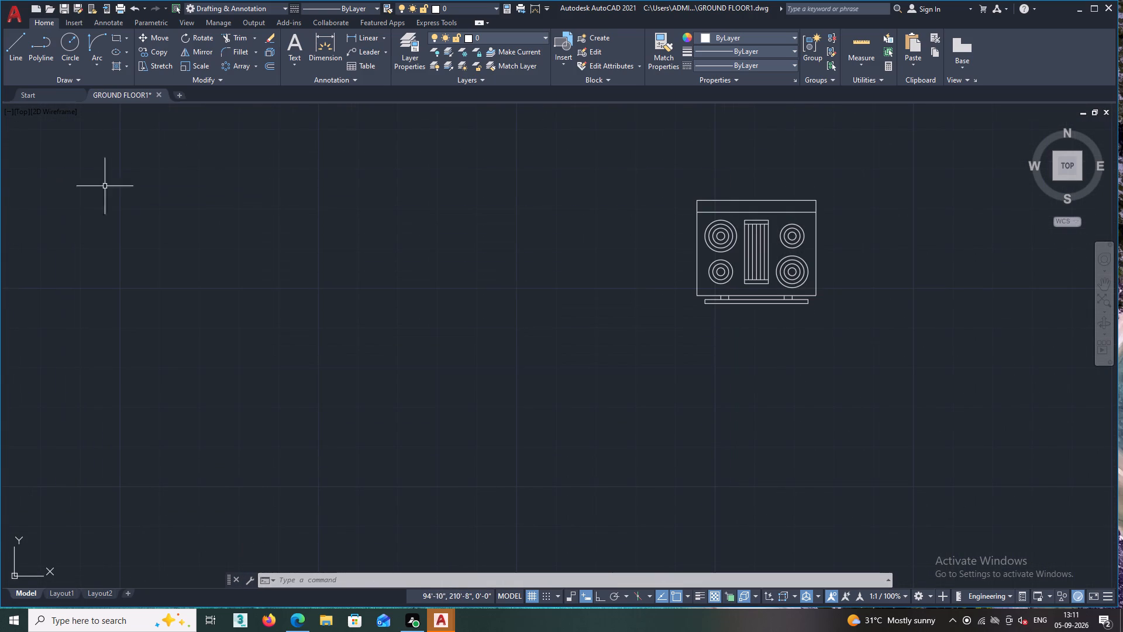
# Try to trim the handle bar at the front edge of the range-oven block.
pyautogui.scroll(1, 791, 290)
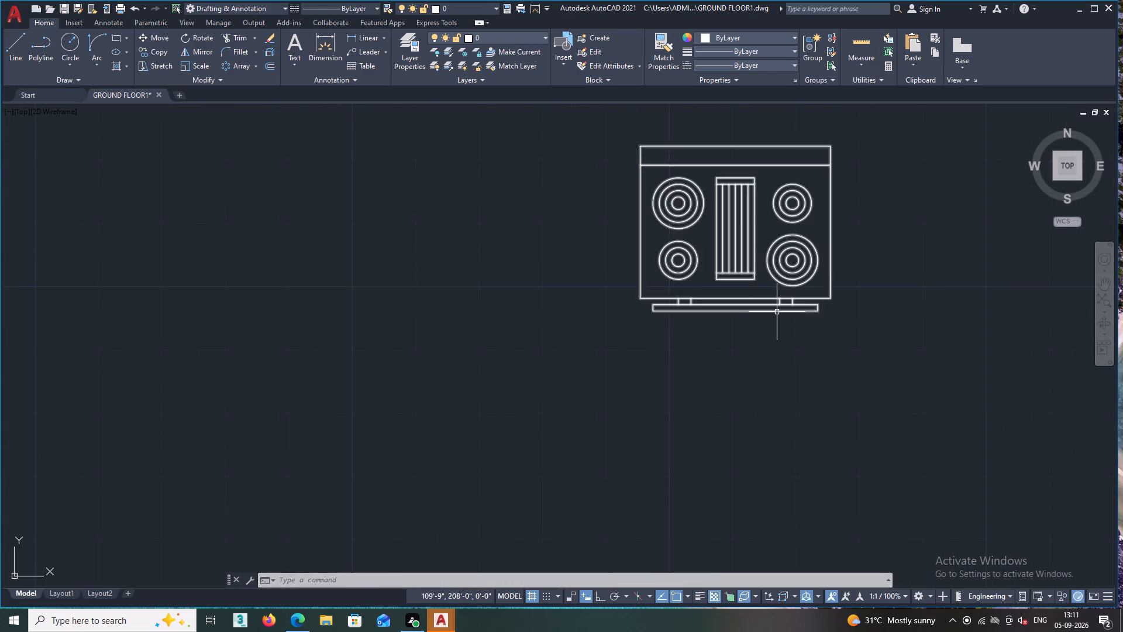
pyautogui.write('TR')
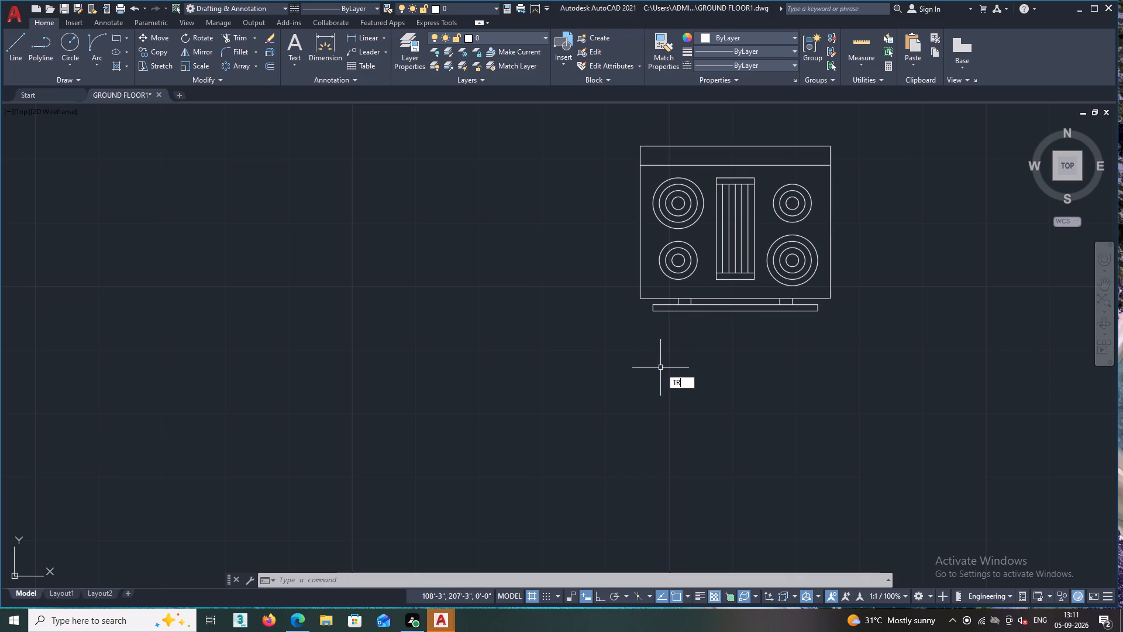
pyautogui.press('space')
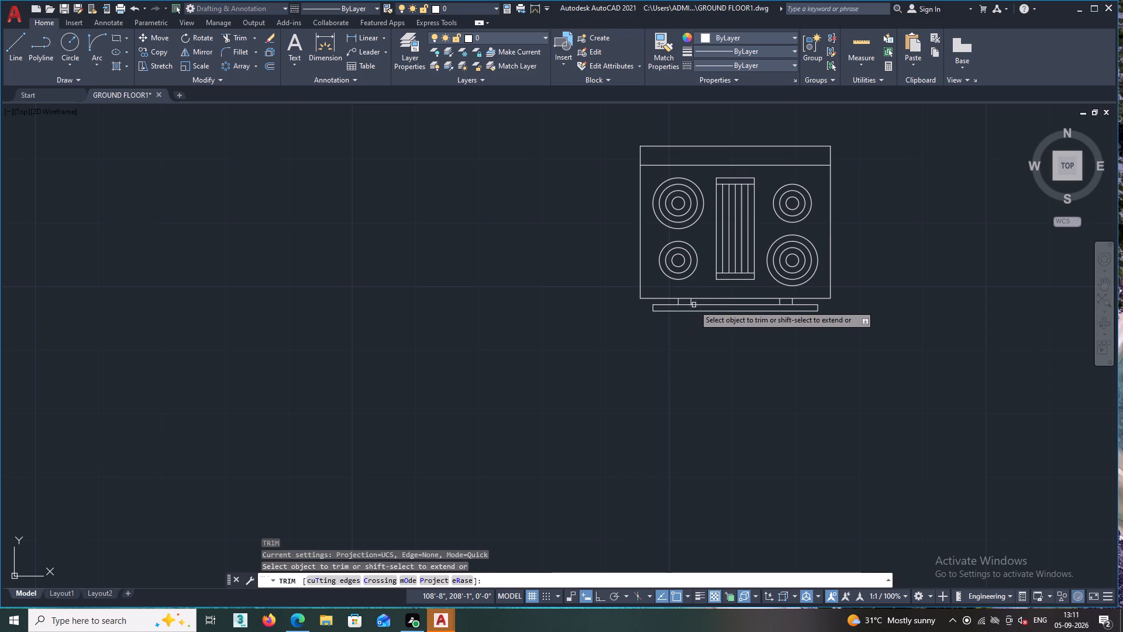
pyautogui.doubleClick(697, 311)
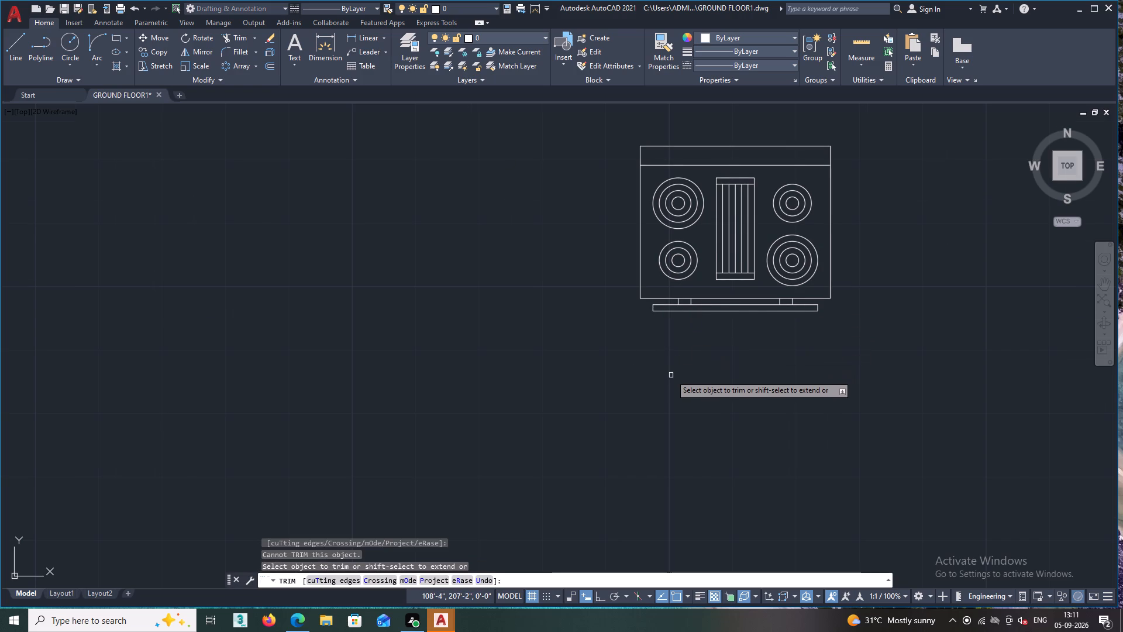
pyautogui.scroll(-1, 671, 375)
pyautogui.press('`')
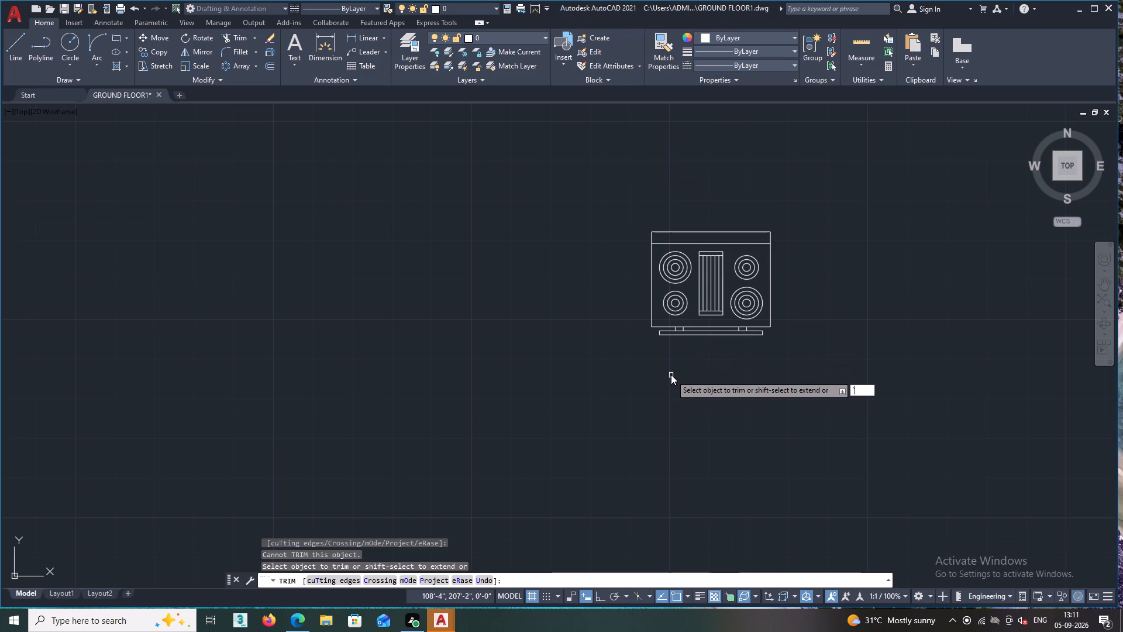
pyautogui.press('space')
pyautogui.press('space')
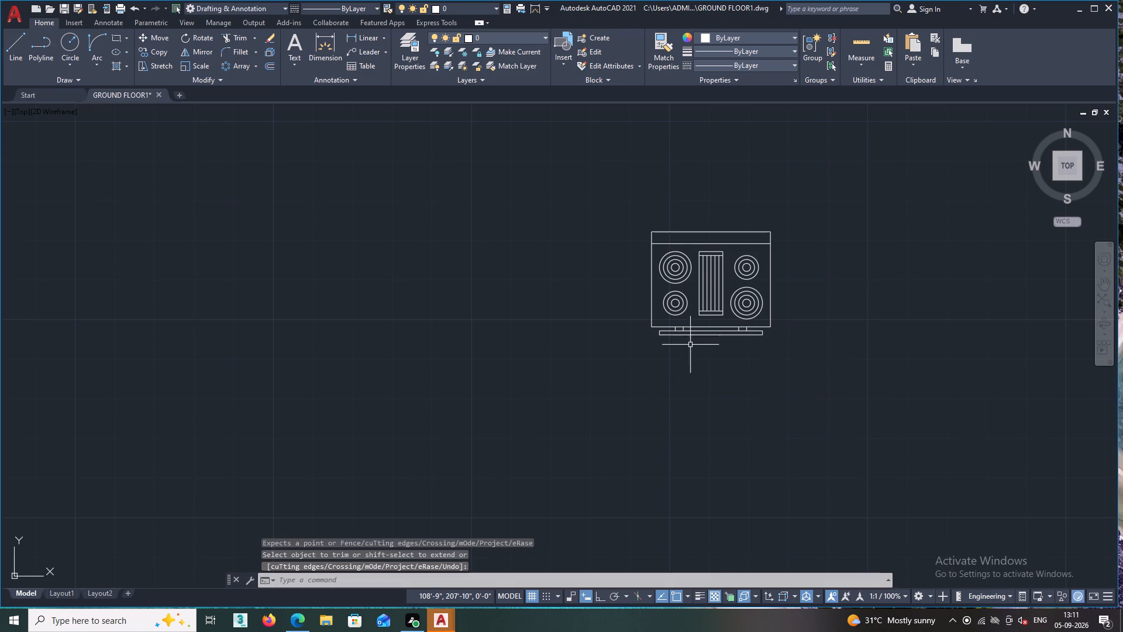
# Move the range-oven block from the empty space into the double-sink room, seating its back edge against the top wall's inner face.
pyautogui.click(800, 212)
pyautogui.click(577, 369)
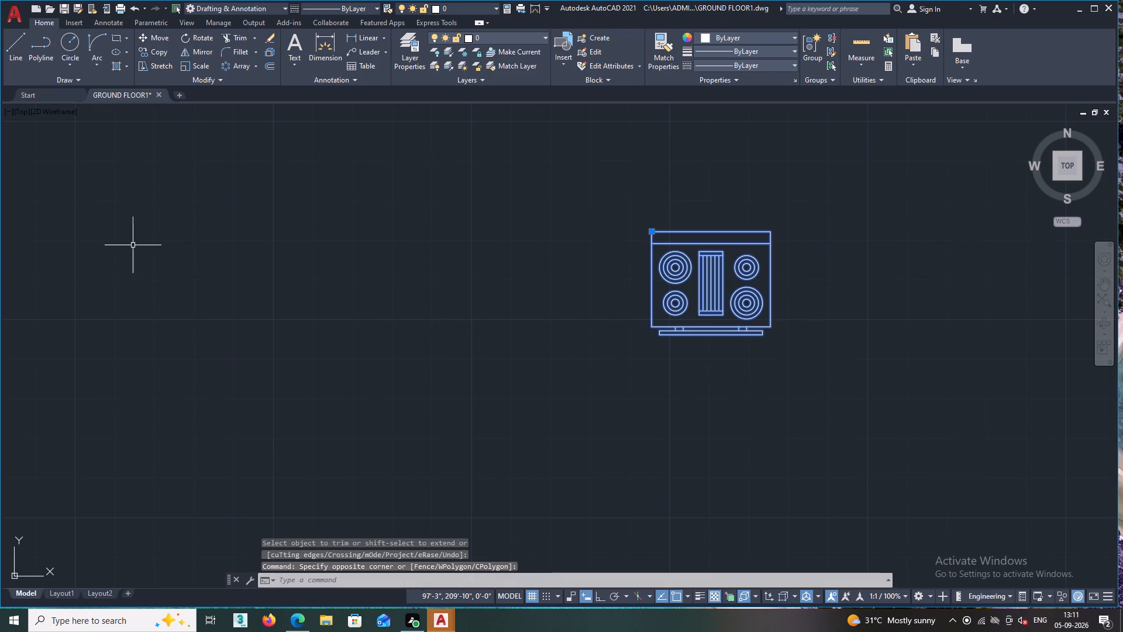
pyautogui.click(156, 33)
pyautogui.scroll(-3, 502, 406)
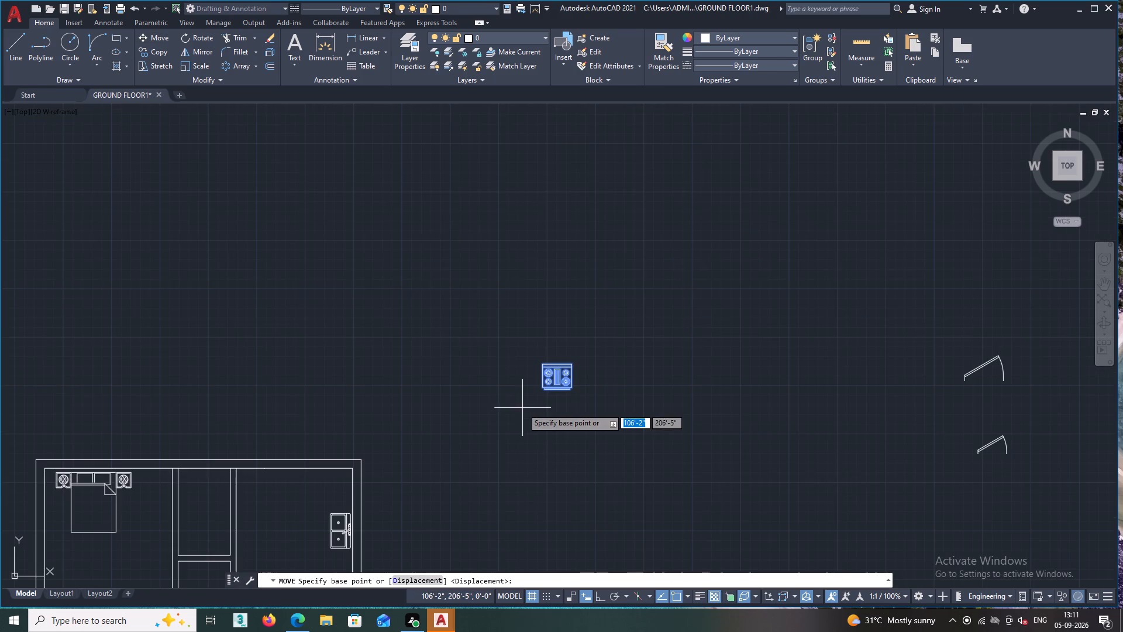
pyautogui.moveTo(495, 412); pyautogui.dragTo(572, 312, button='middle')
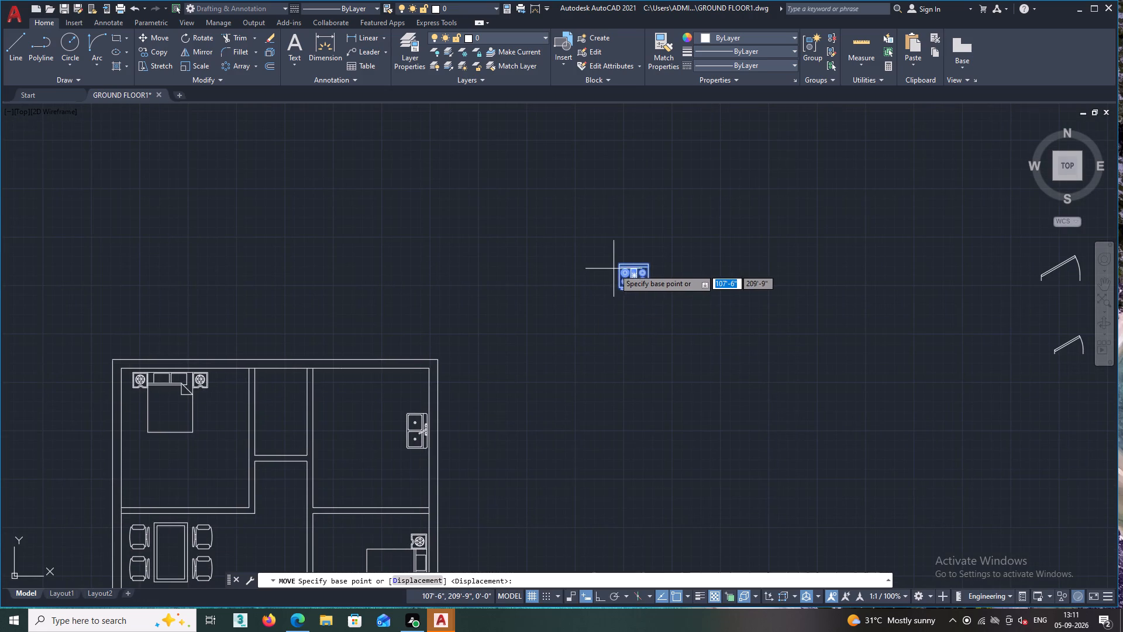
pyautogui.scroll(2, 614, 269)
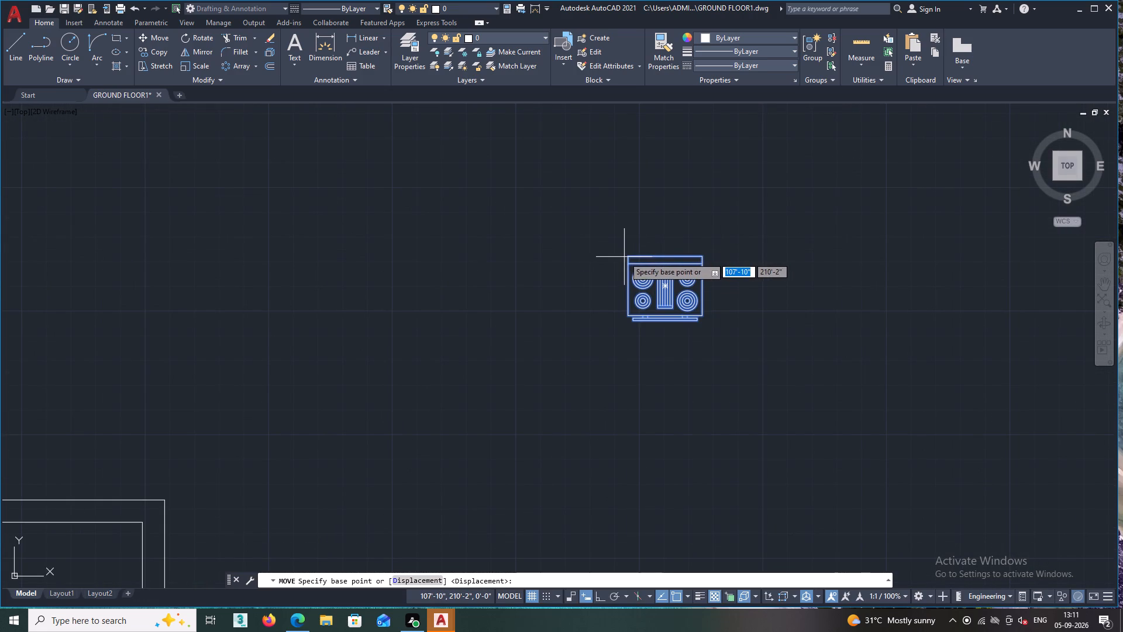
pyautogui.click(628, 256)
pyautogui.scroll(-4, 453, 395)
pyautogui.scroll(3, 374, 442)
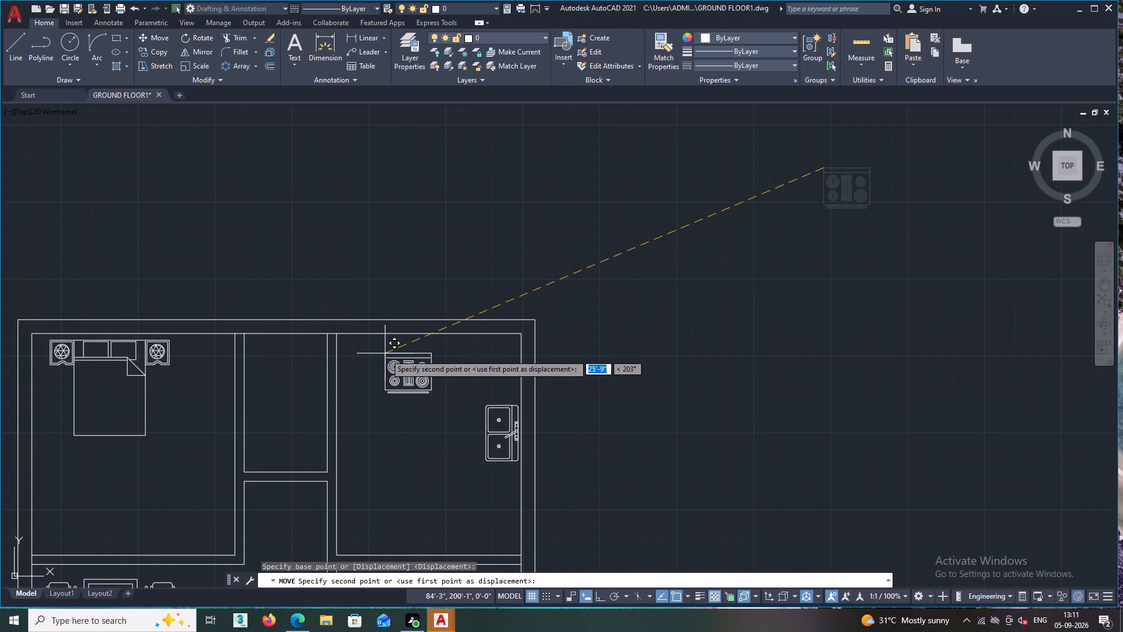
pyautogui.scroll(2, 385, 354)
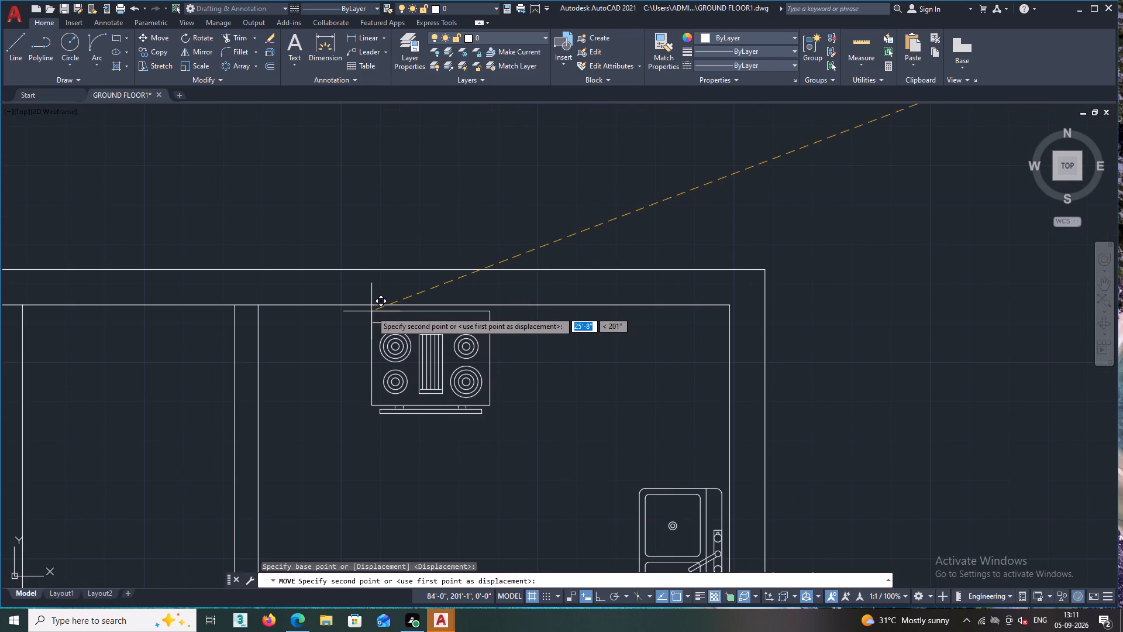
pyautogui.scroll(-2, 371, 312)
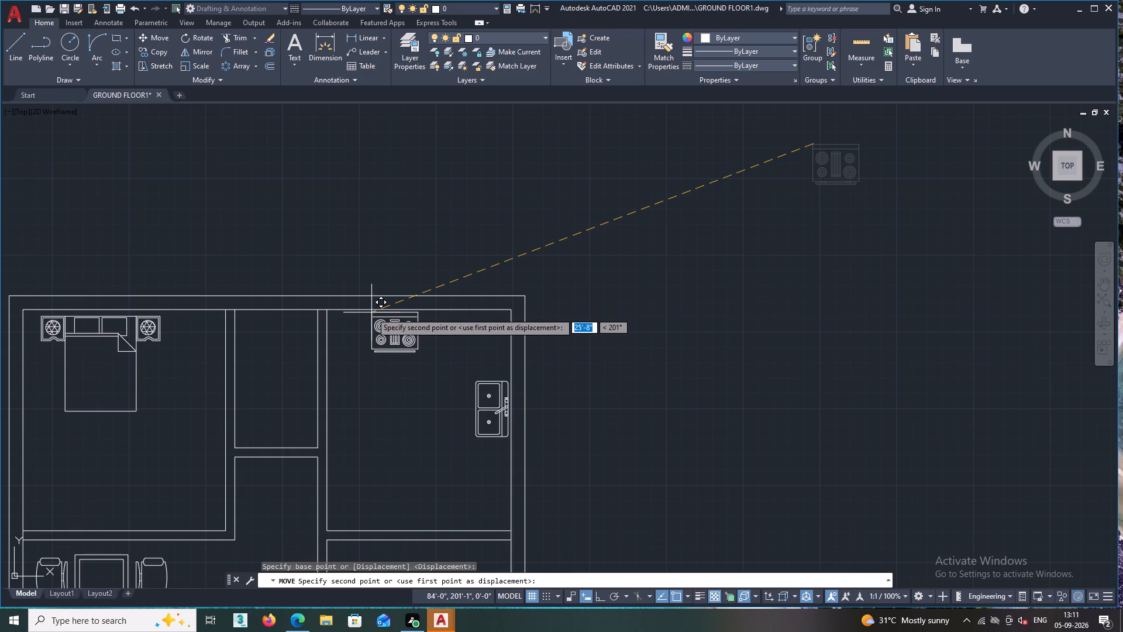
pyautogui.scroll(-1, 371, 312)
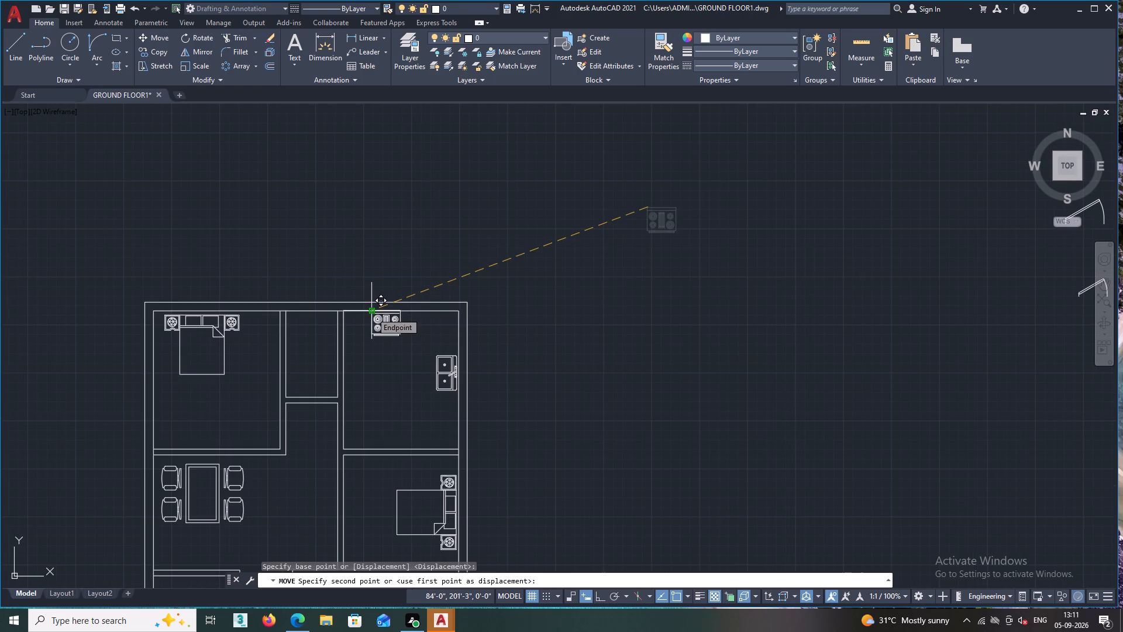
pyautogui.scroll(2, 379, 317)
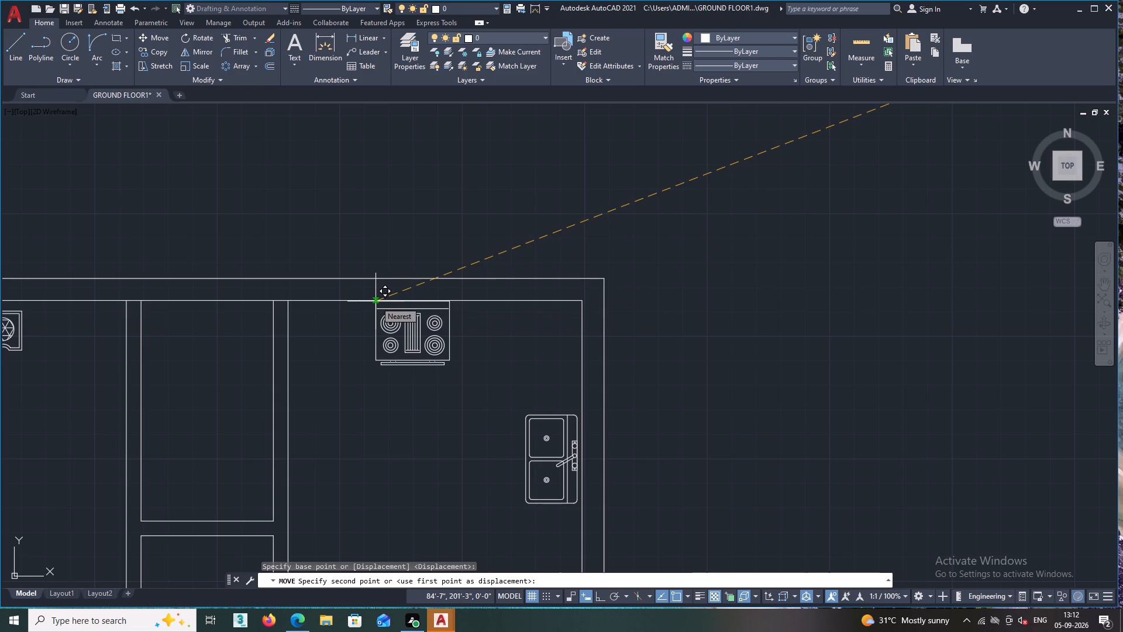
pyautogui.scroll(2, 376, 301)
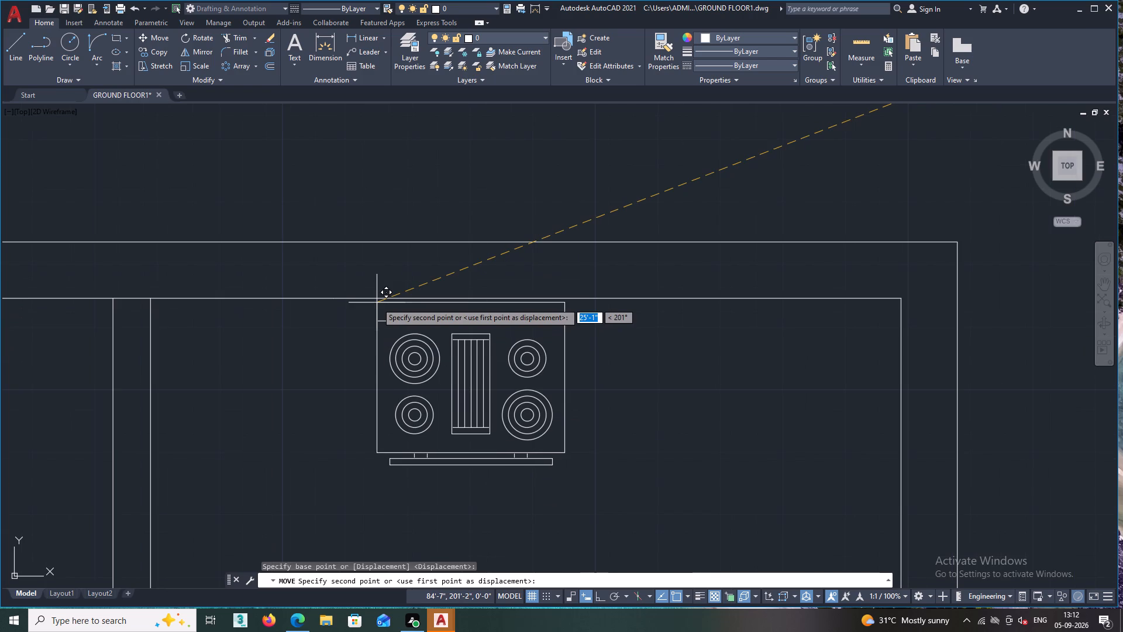
pyautogui.scroll(2, 376, 299)
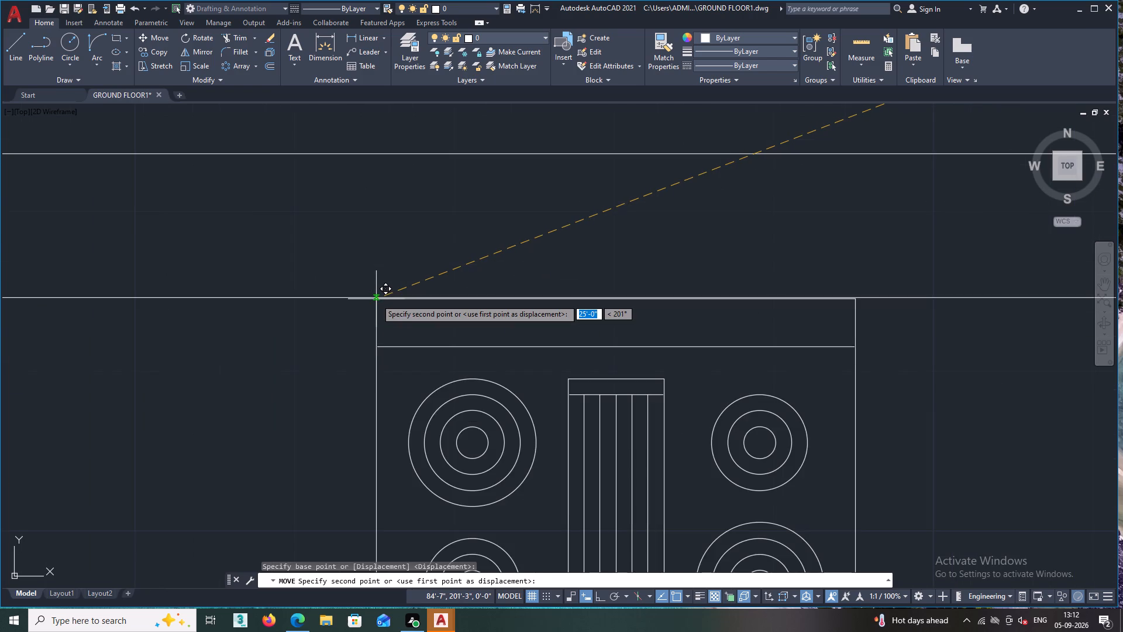
pyautogui.scroll(2, 376, 299)
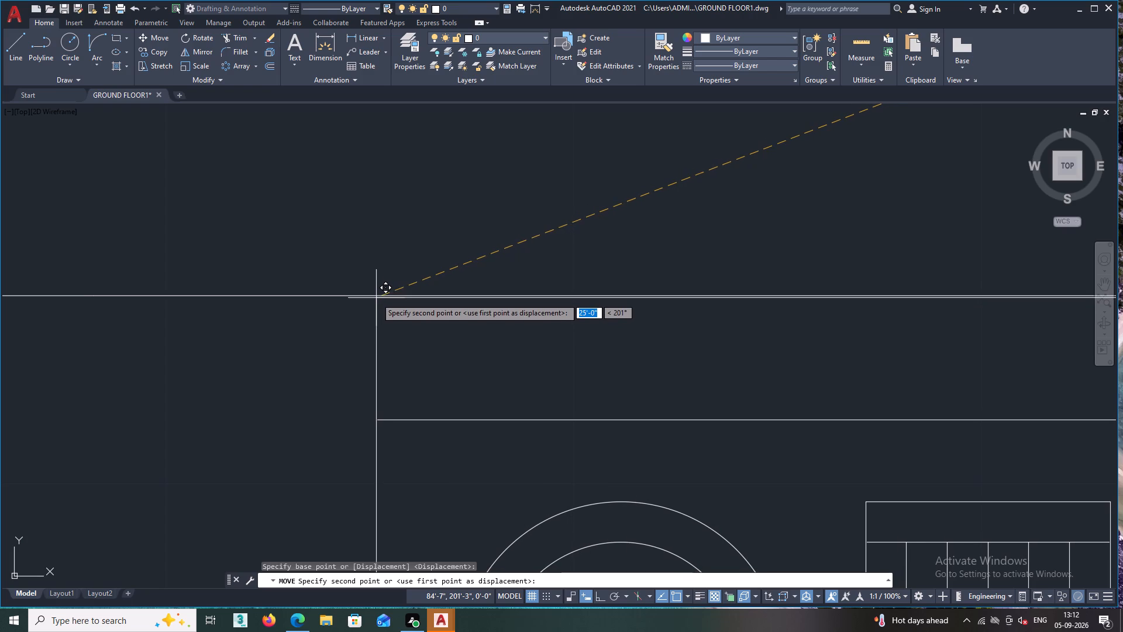
pyautogui.click(376, 297)
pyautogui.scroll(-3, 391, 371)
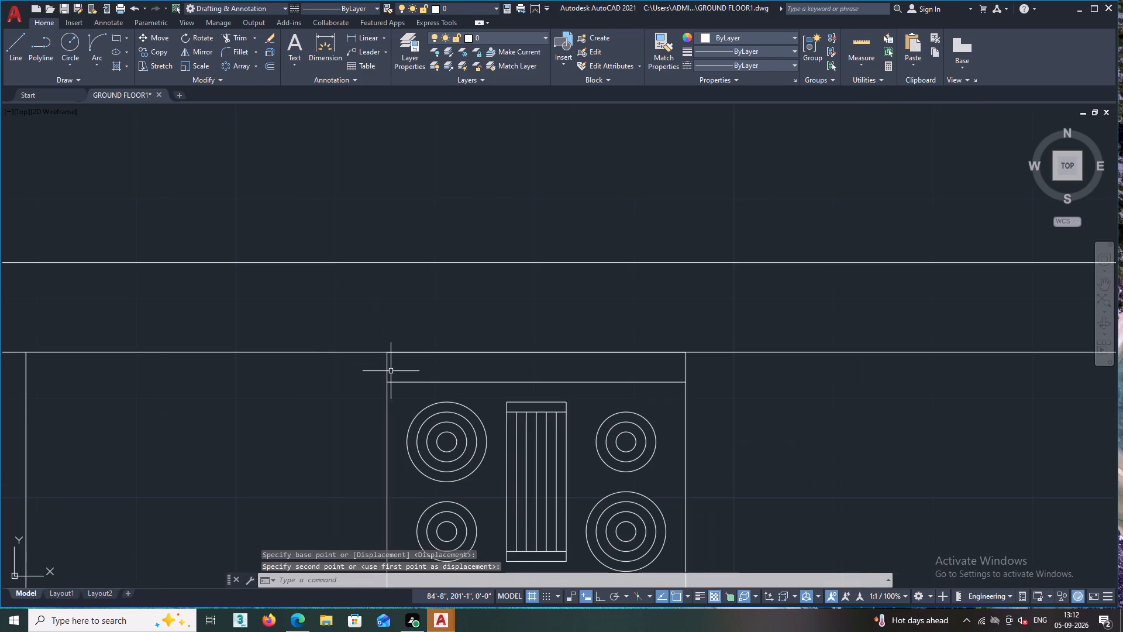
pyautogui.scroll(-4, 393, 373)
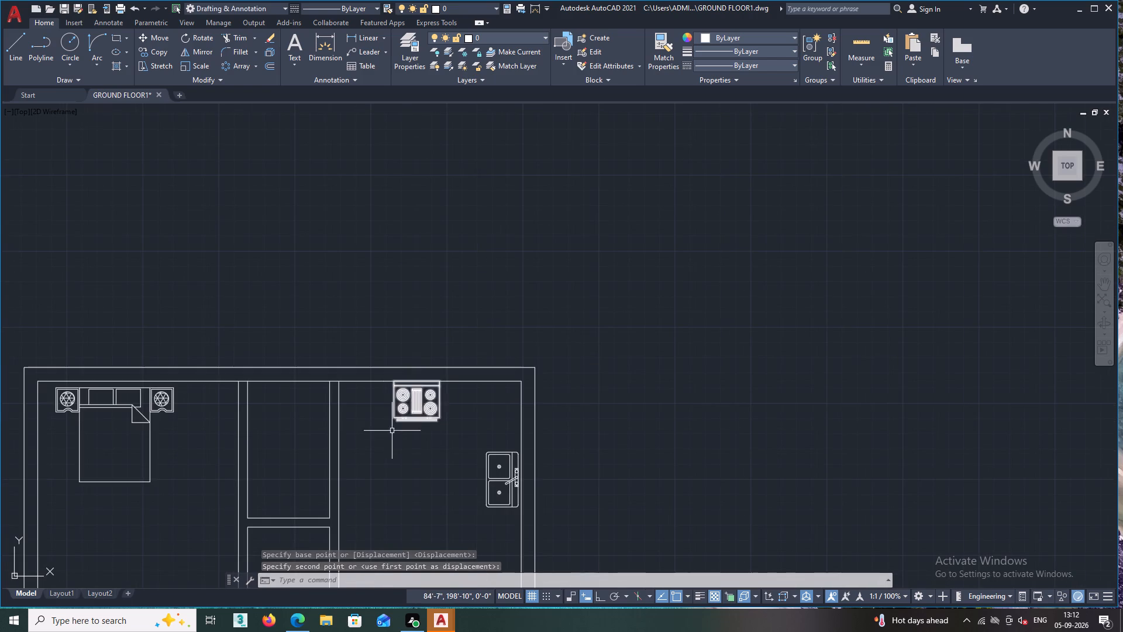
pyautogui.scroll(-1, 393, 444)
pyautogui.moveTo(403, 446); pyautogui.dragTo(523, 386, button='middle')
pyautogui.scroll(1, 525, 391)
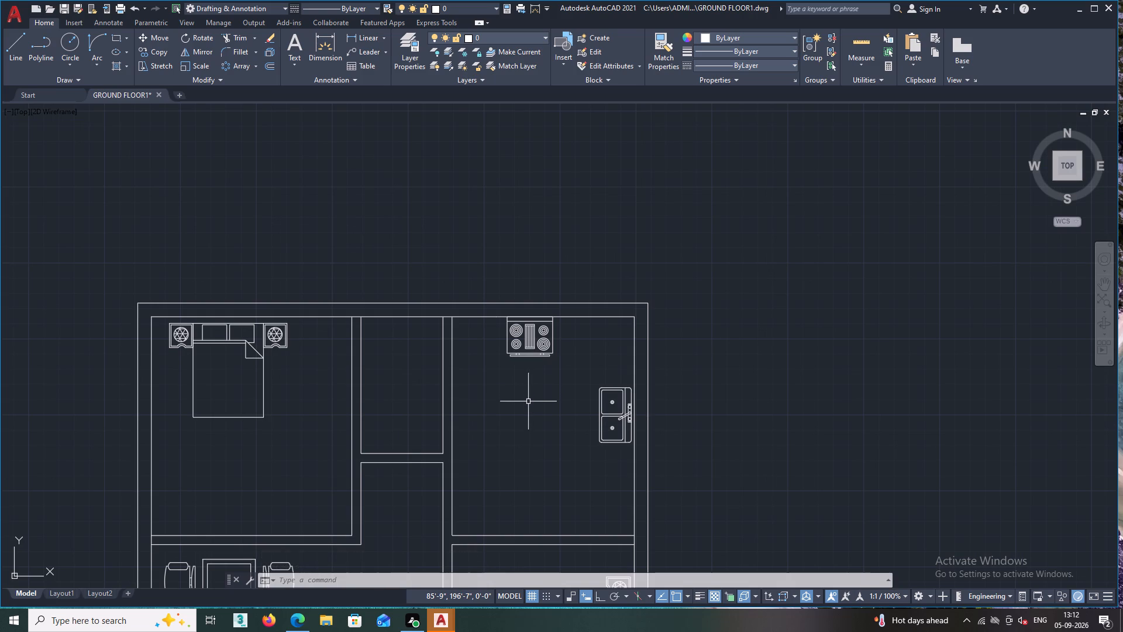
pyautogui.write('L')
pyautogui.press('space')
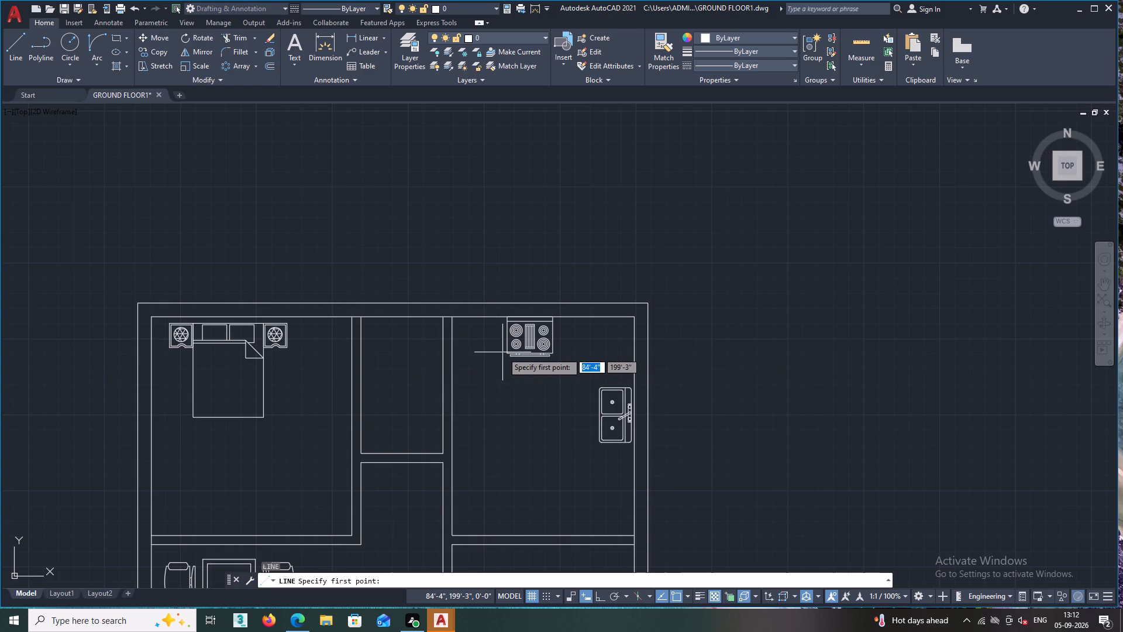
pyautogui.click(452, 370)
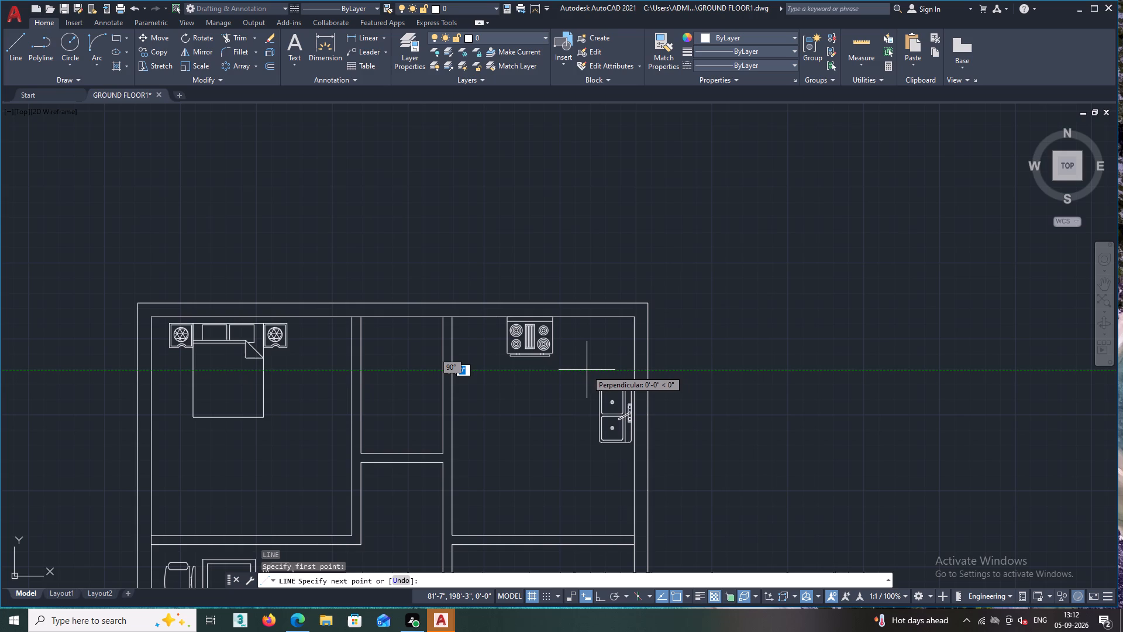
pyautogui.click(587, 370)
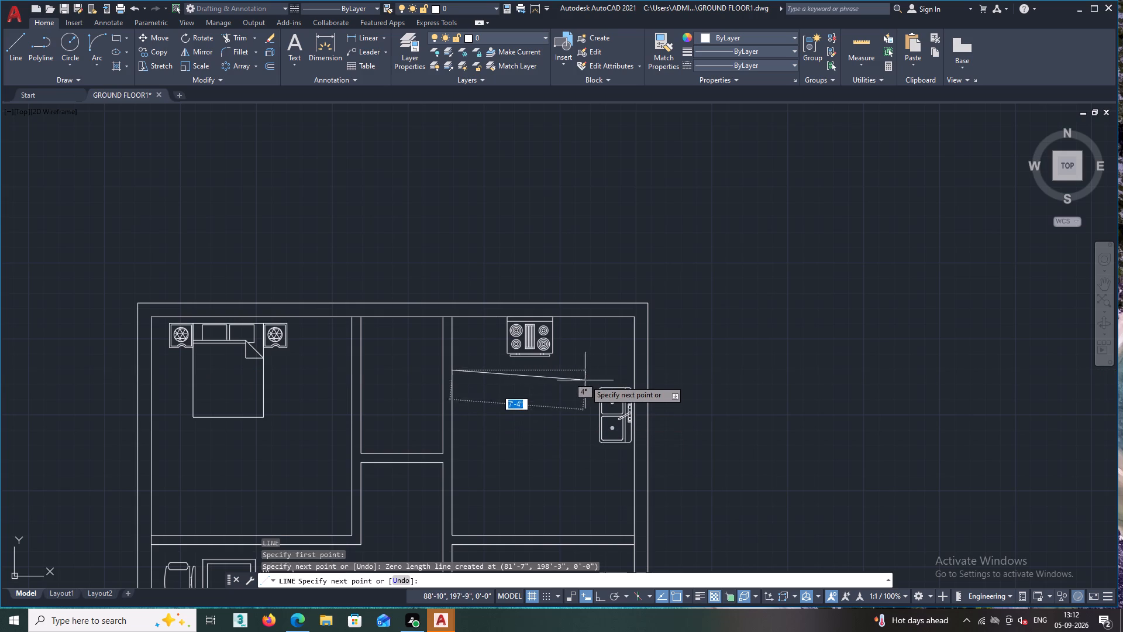
# With Ortho on, draw the kitchen counter edge from the room's west wall about 7'-4" east, about 5'-9" south, and east to the wall.
pyautogui.press('F8')
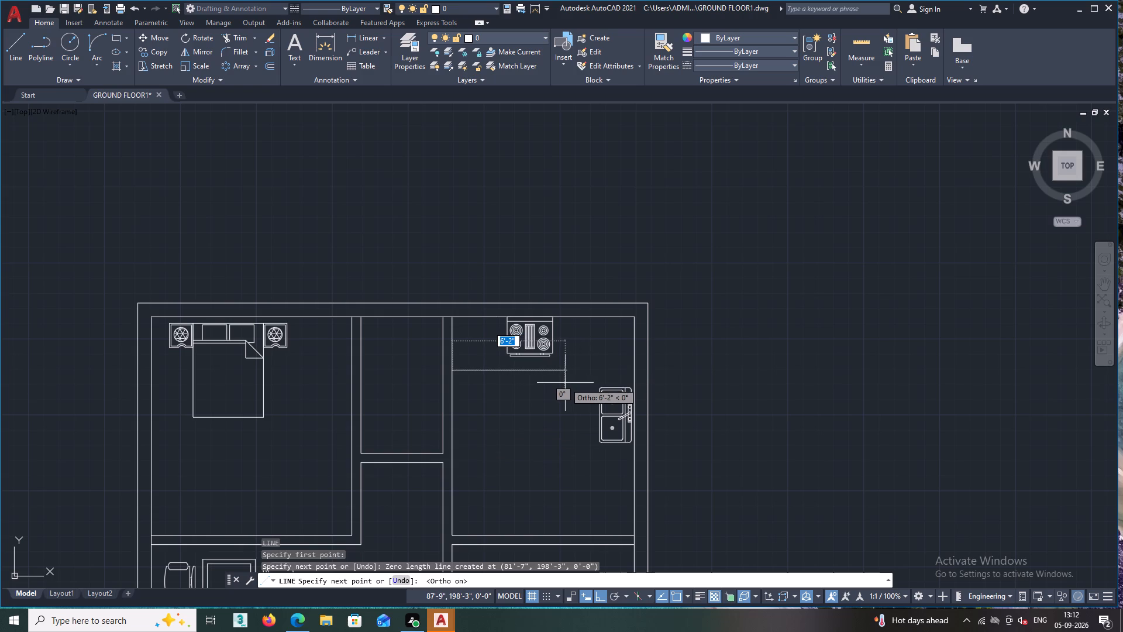
pyautogui.press('Escape')
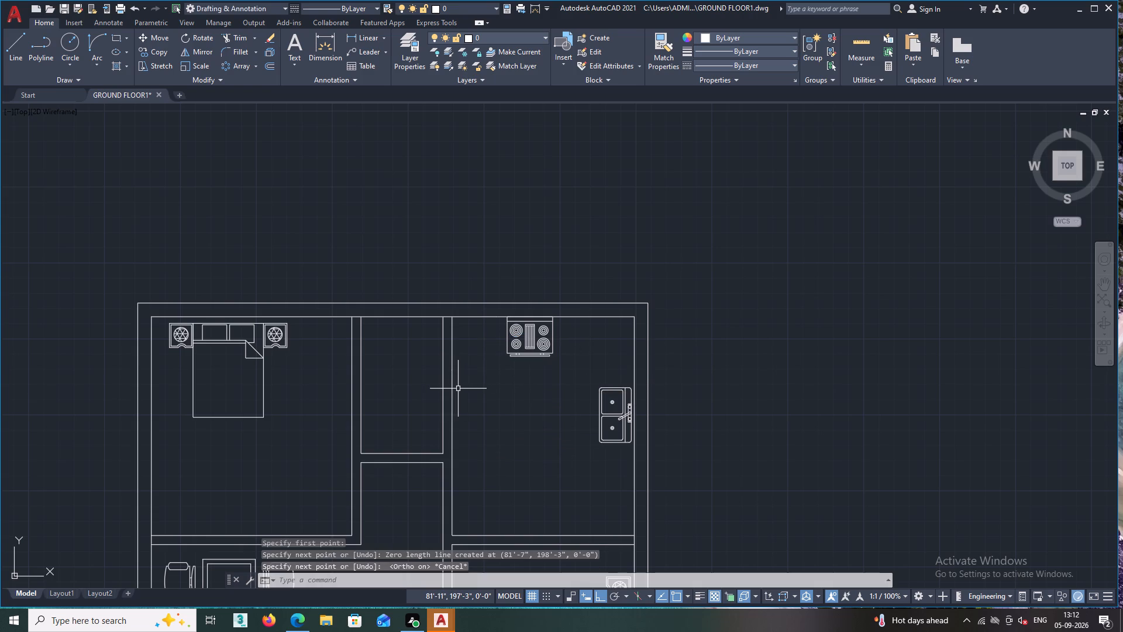
pyautogui.press('l')
pyautogui.press('space')
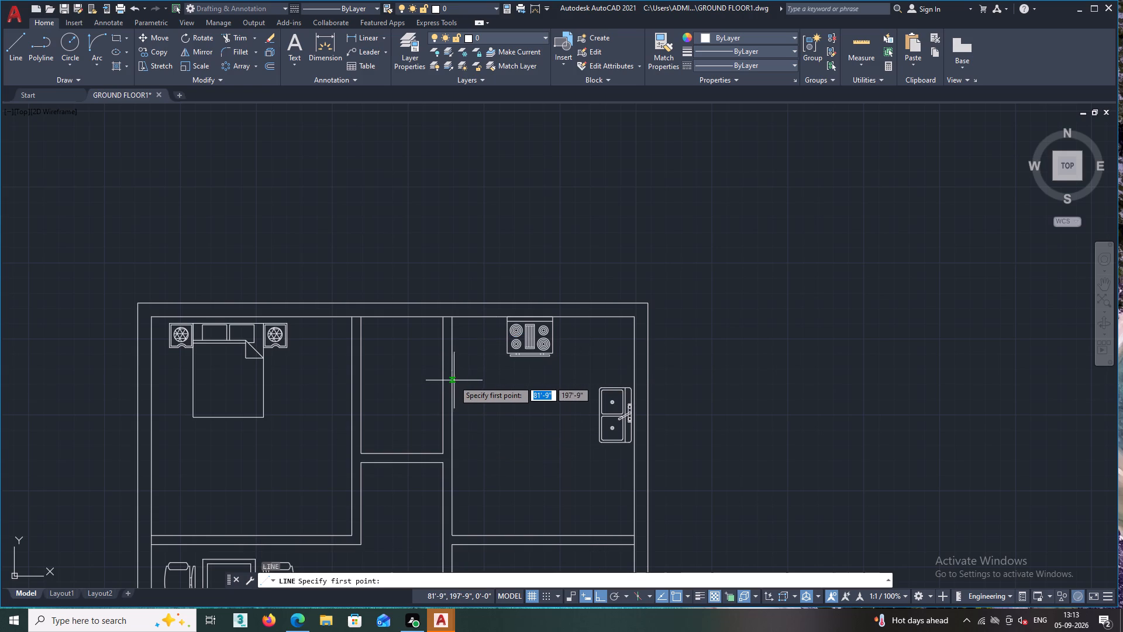
pyautogui.scroll(2, 445, 371)
pyautogui.scroll(2, 491, 396)
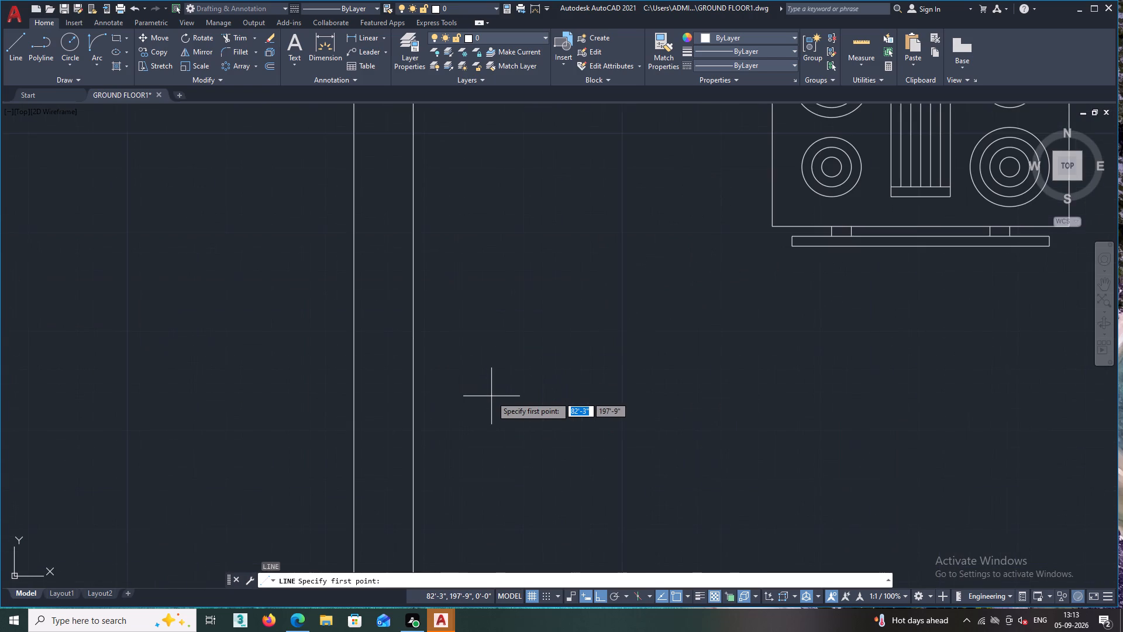
pyautogui.scroll(-4, 491, 396)
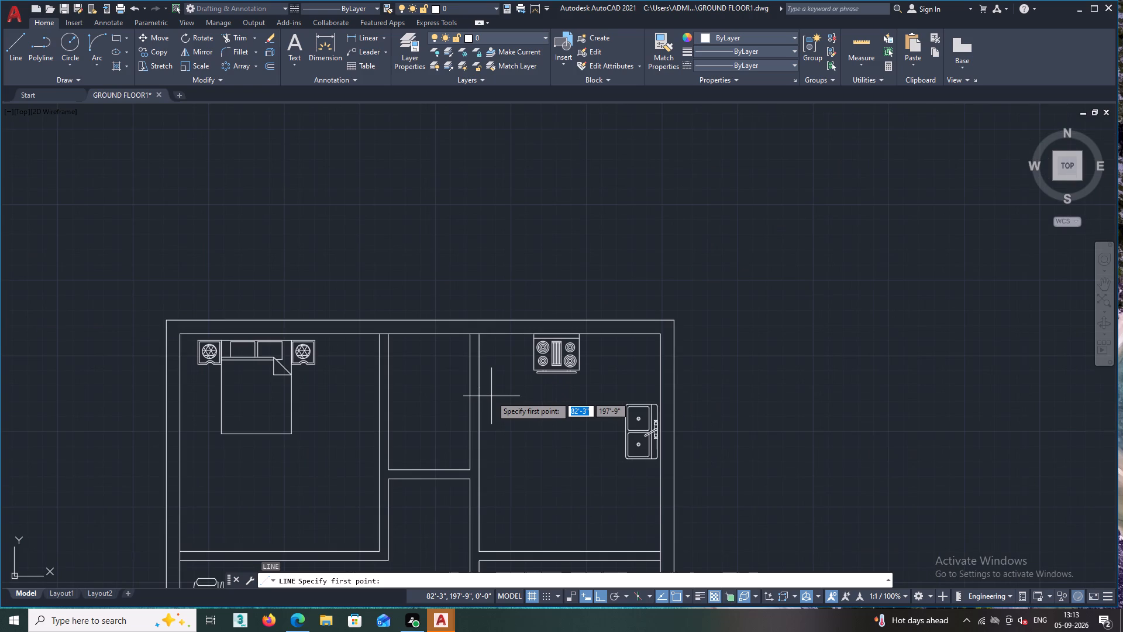
pyautogui.scroll(4, 516, 336)
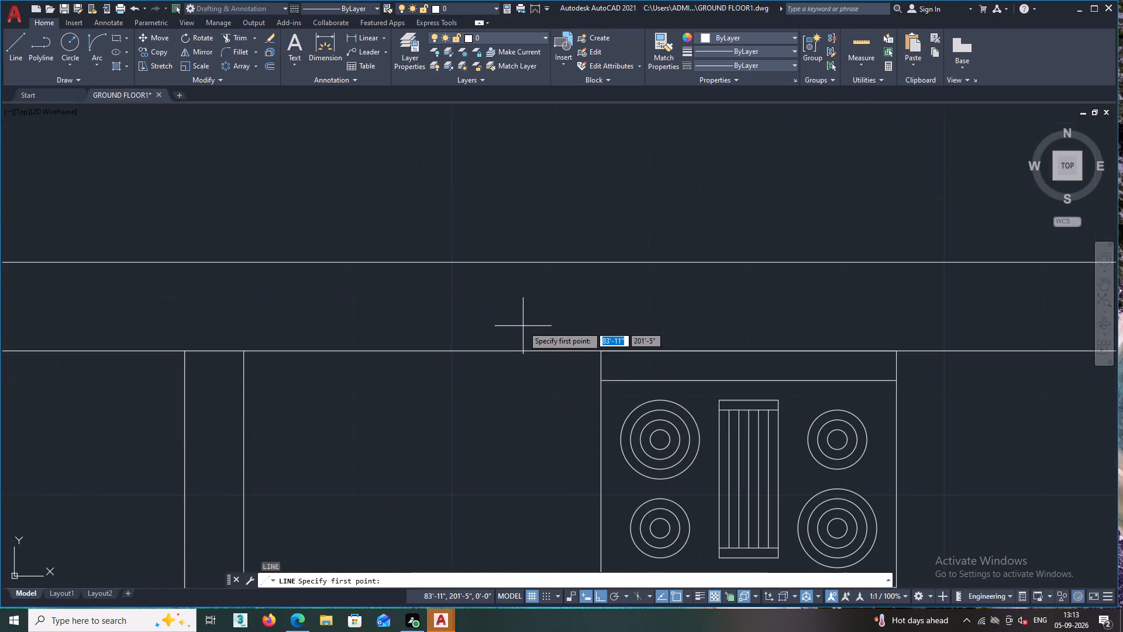
pyautogui.scroll(2, 525, 364)
pyautogui.scroll(-4, 526, 362)
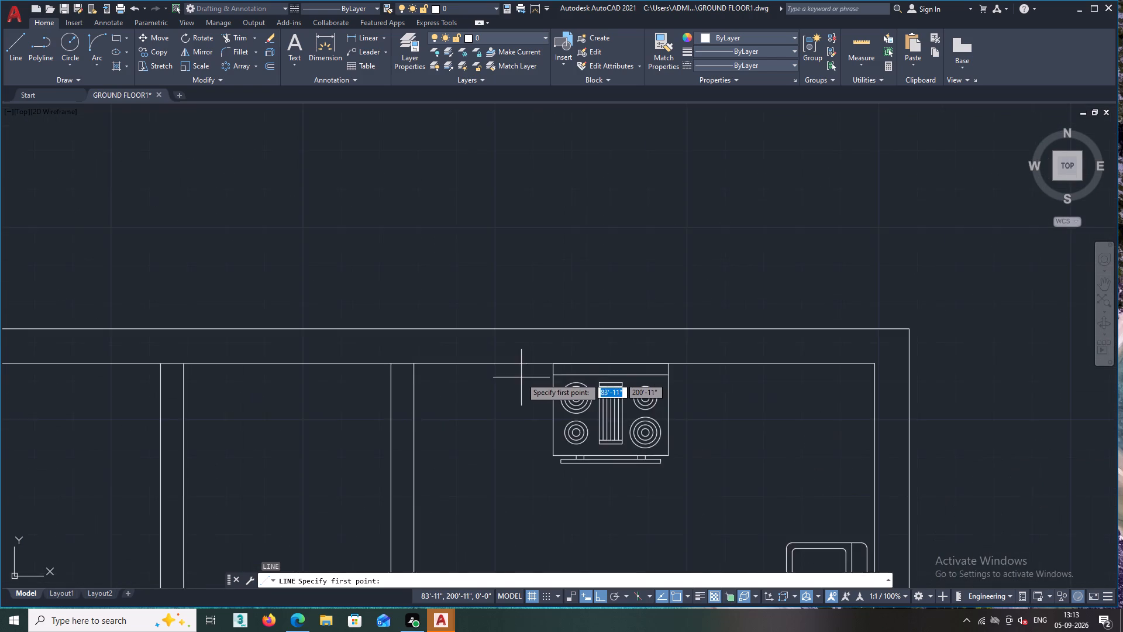
pyautogui.scroll(-4, 521, 377)
pyautogui.scroll(3, 500, 412)
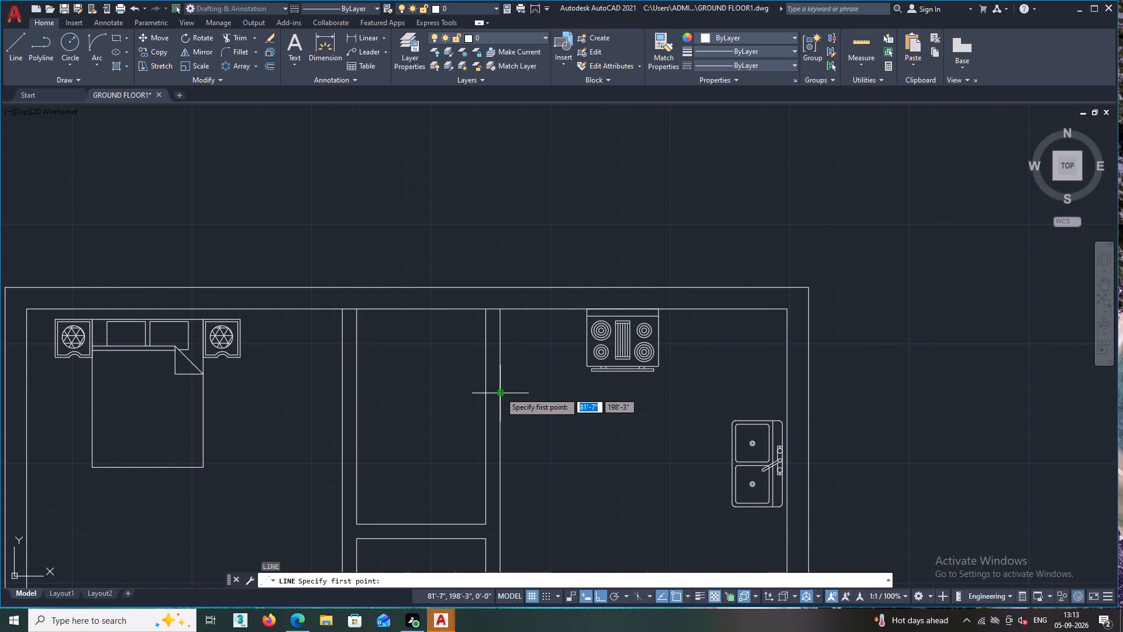
pyautogui.click(500, 394)
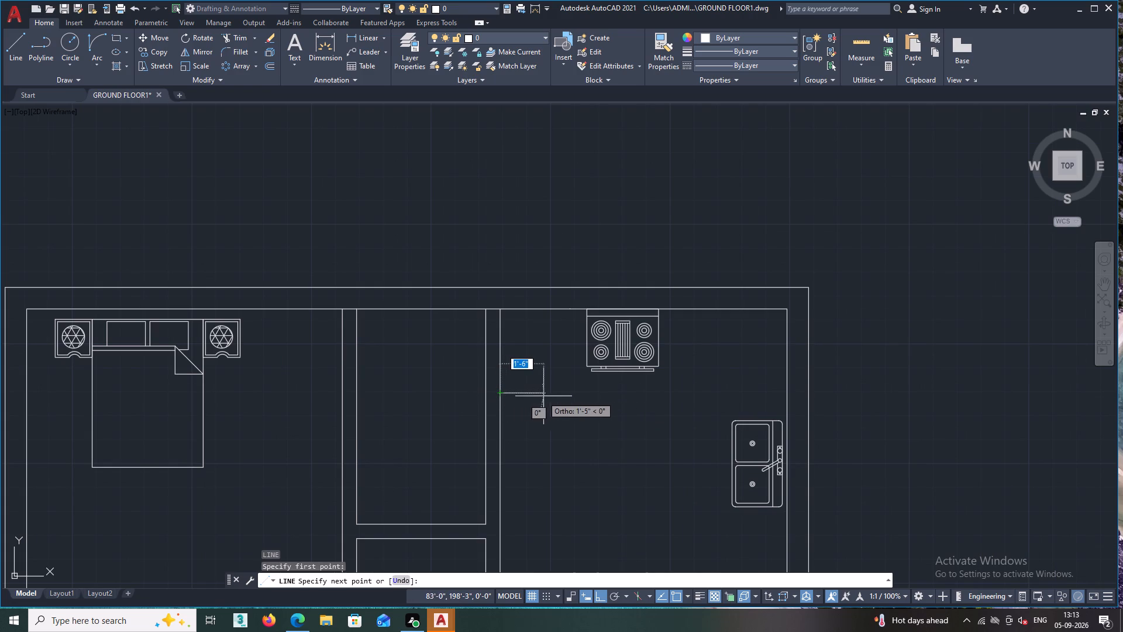
pyautogui.click(709, 394)
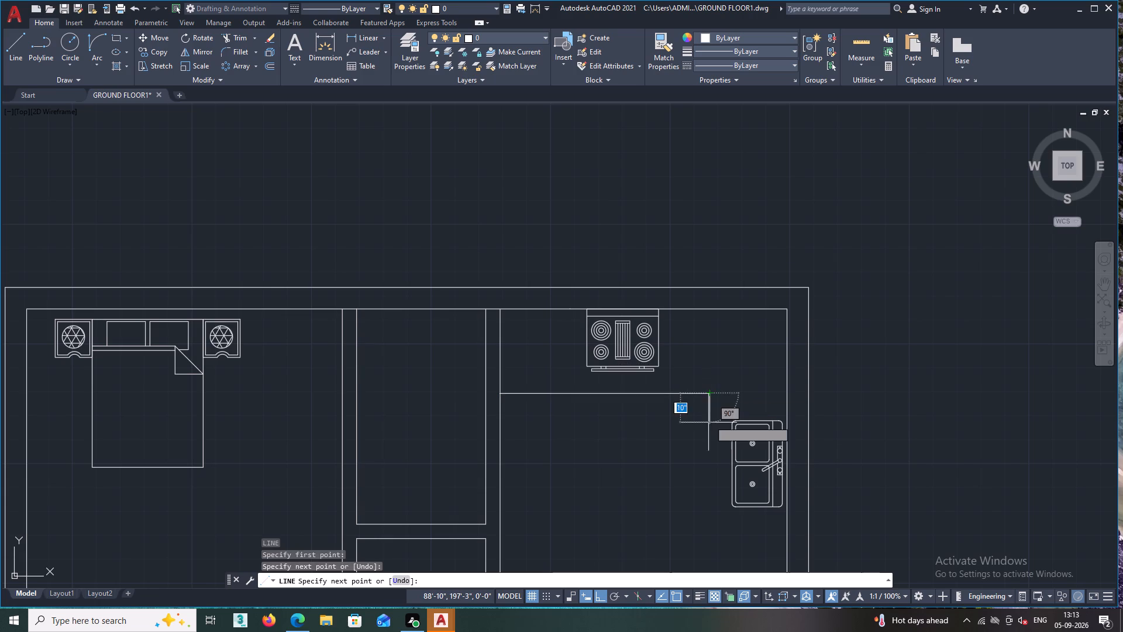
pyautogui.scroll(-1, 711, 489)
pyautogui.moveTo(707, 507); pyautogui.dragTo(709, 497, button='middle')
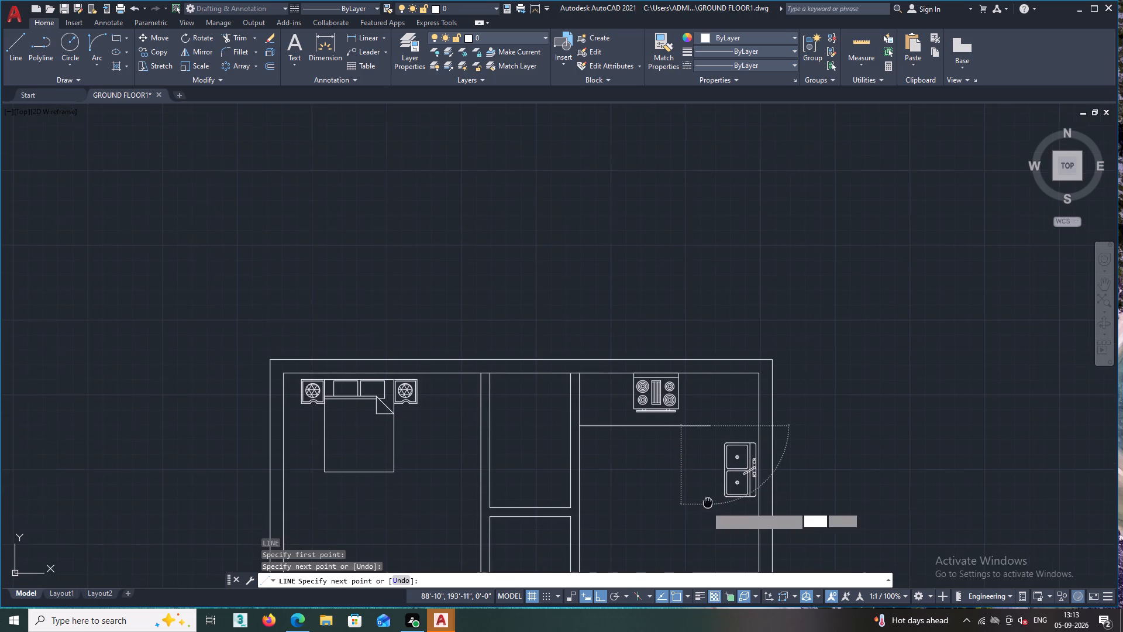
pyautogui.moveTo(709, 497); pyautogui.dragTo(728, 386, button='middle')
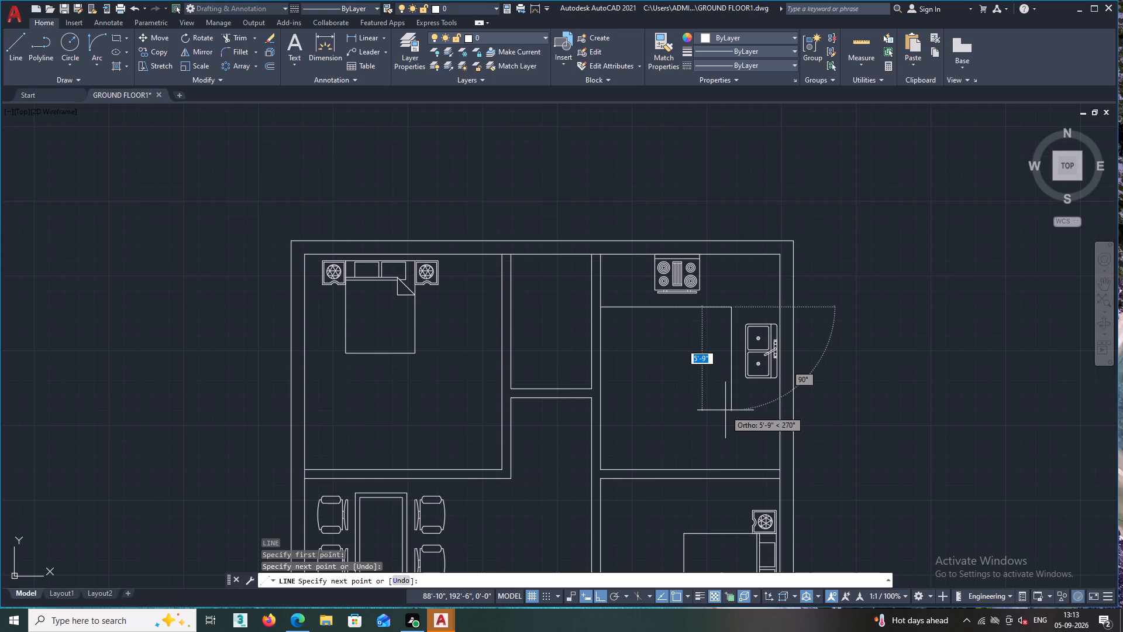
pyautogui.click(725, 410)
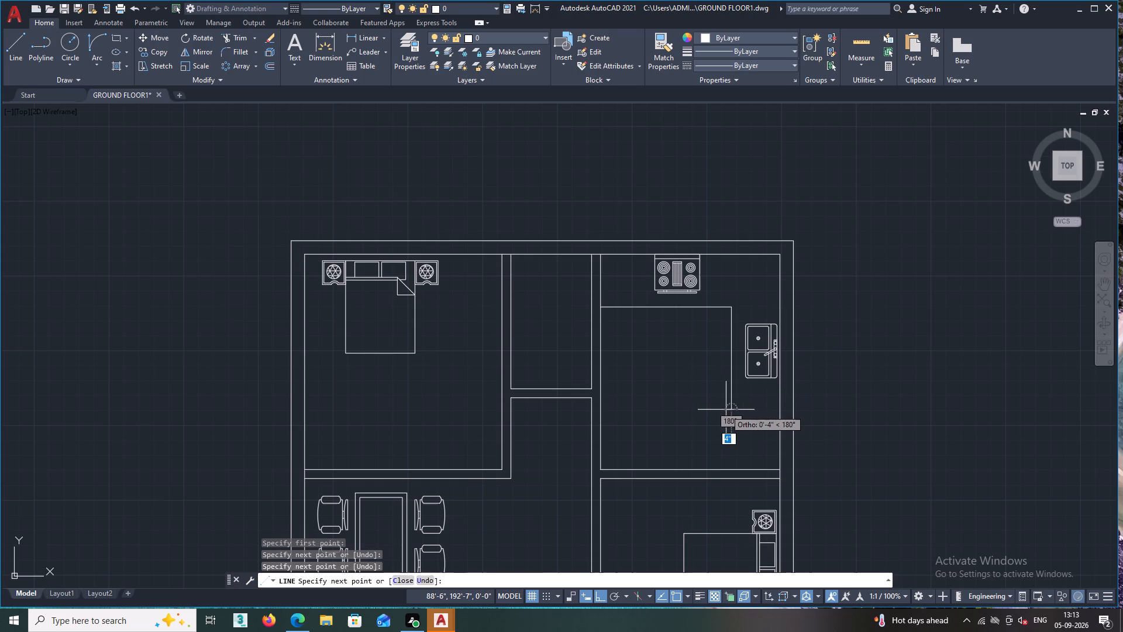
pyautogui.doubleClick(780, 409)
pyautogui.press('Escape')
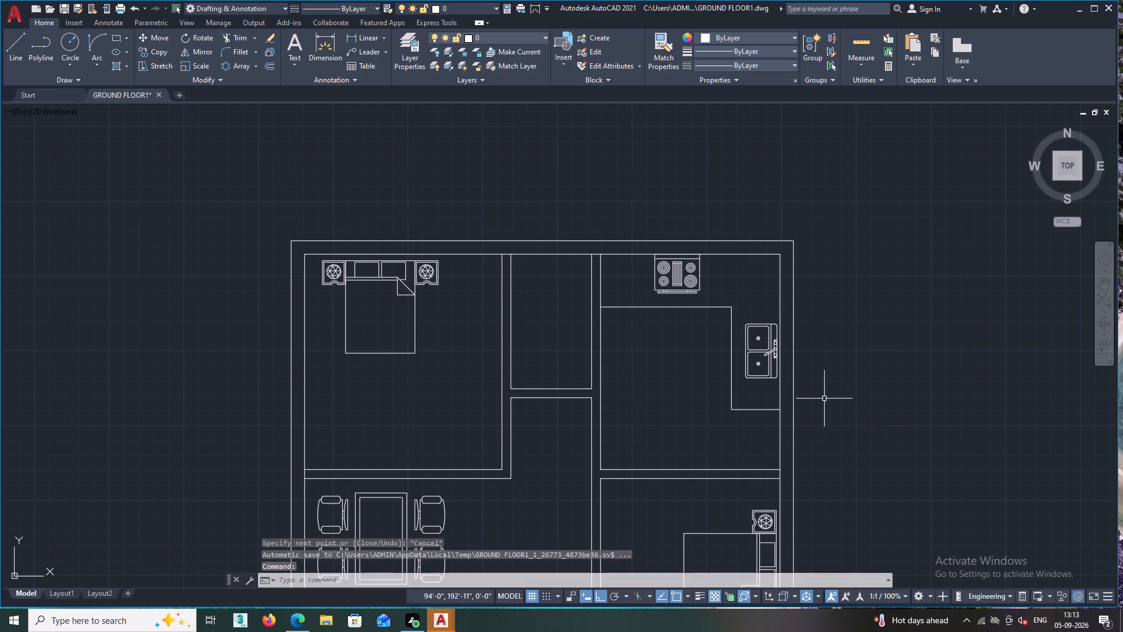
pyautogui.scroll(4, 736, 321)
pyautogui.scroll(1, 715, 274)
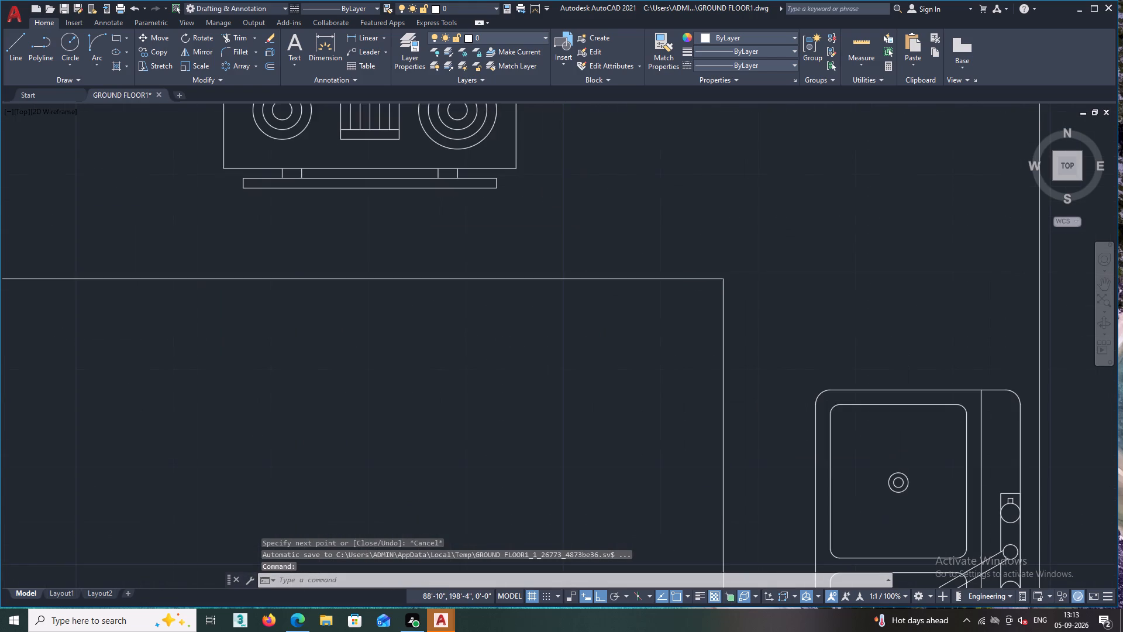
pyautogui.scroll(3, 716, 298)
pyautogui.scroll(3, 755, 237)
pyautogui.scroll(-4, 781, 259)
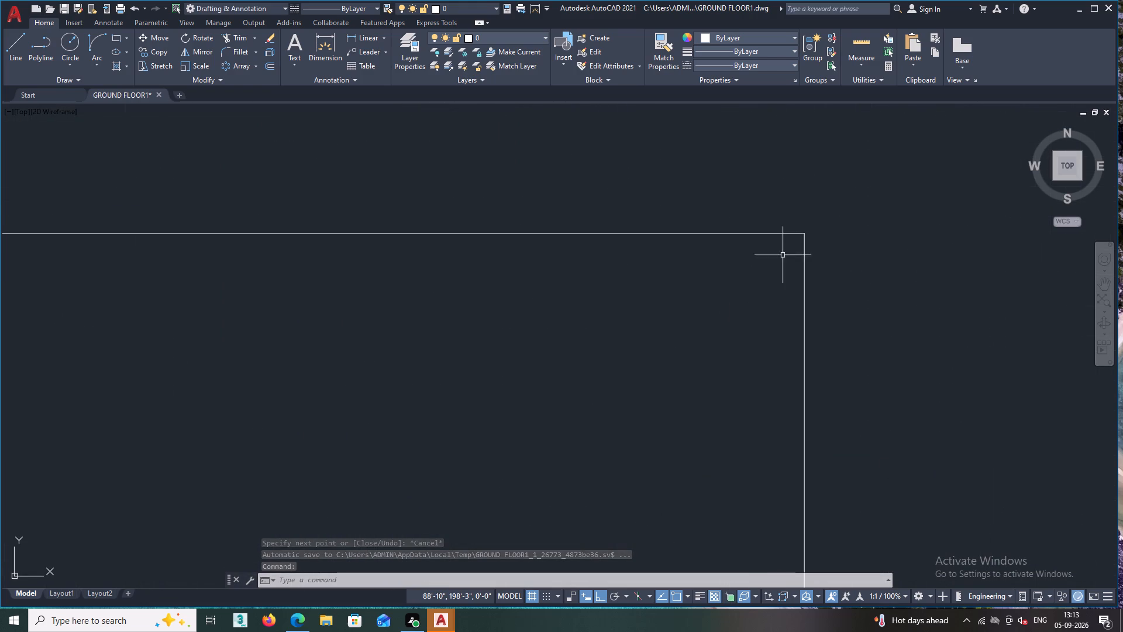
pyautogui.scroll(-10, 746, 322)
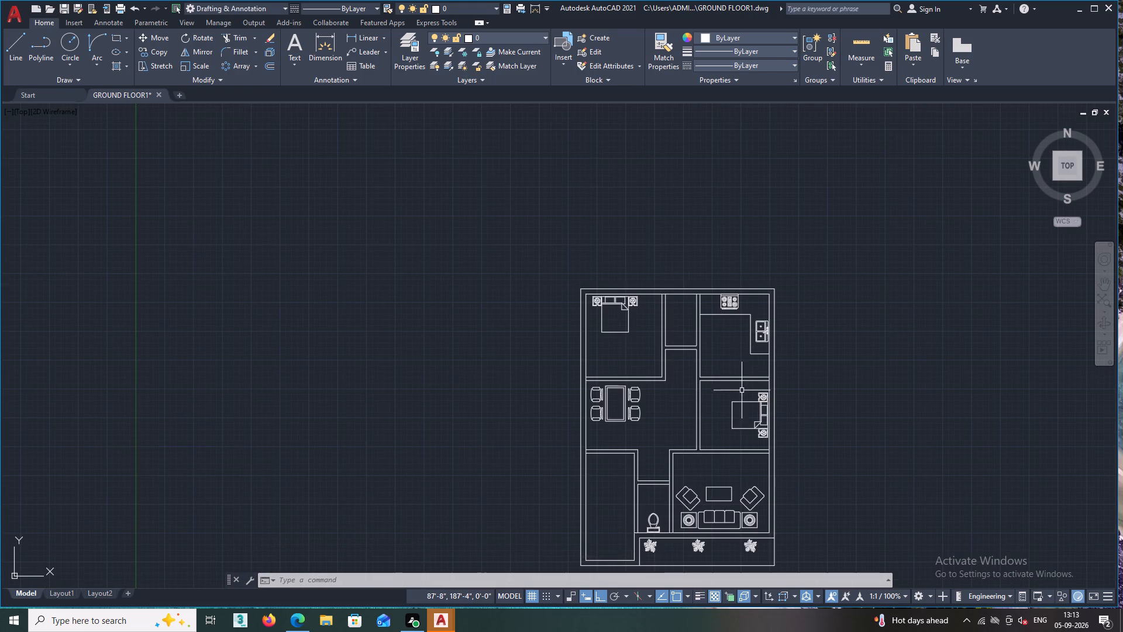
# Review the furnished ground floor plan, checking the kitchen, bedrooms, dining area, living room, toilet and the plant strip along the south side.
pyautogui.scroll(1, 739, 384)
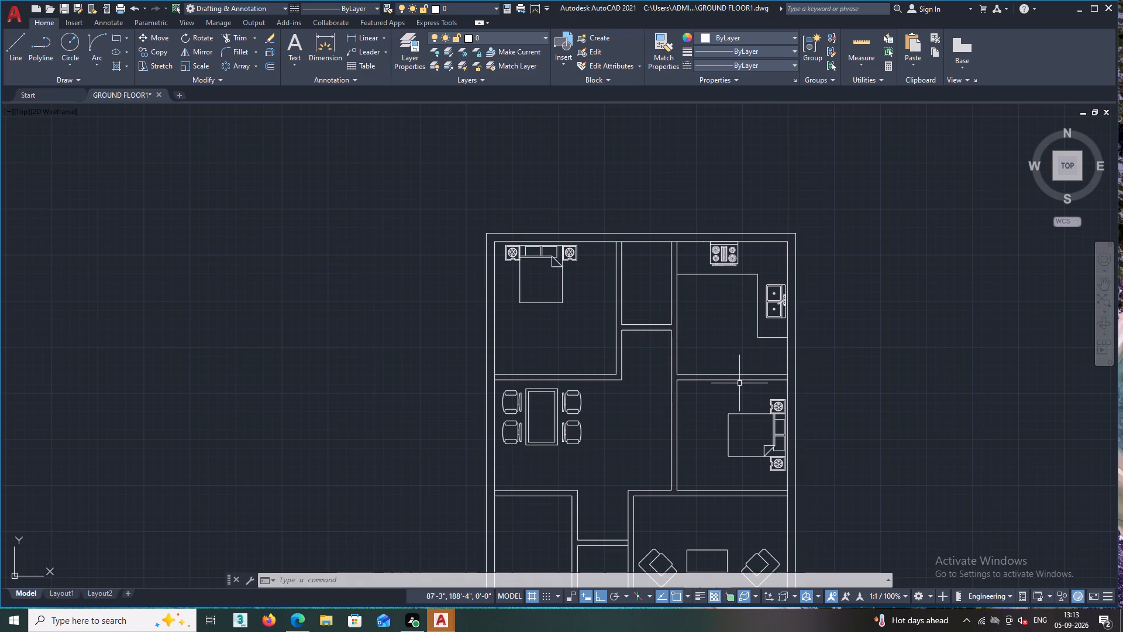
pyautogui.scroll(-1, 739, 383)
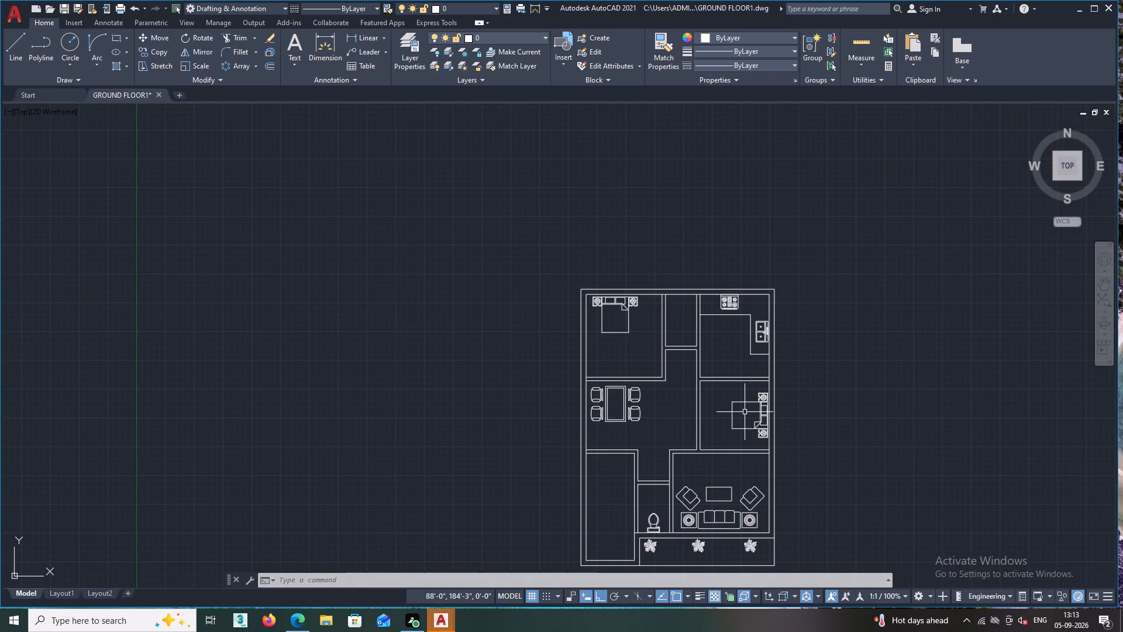
pyautogui.scroll(-1, 743, 412)
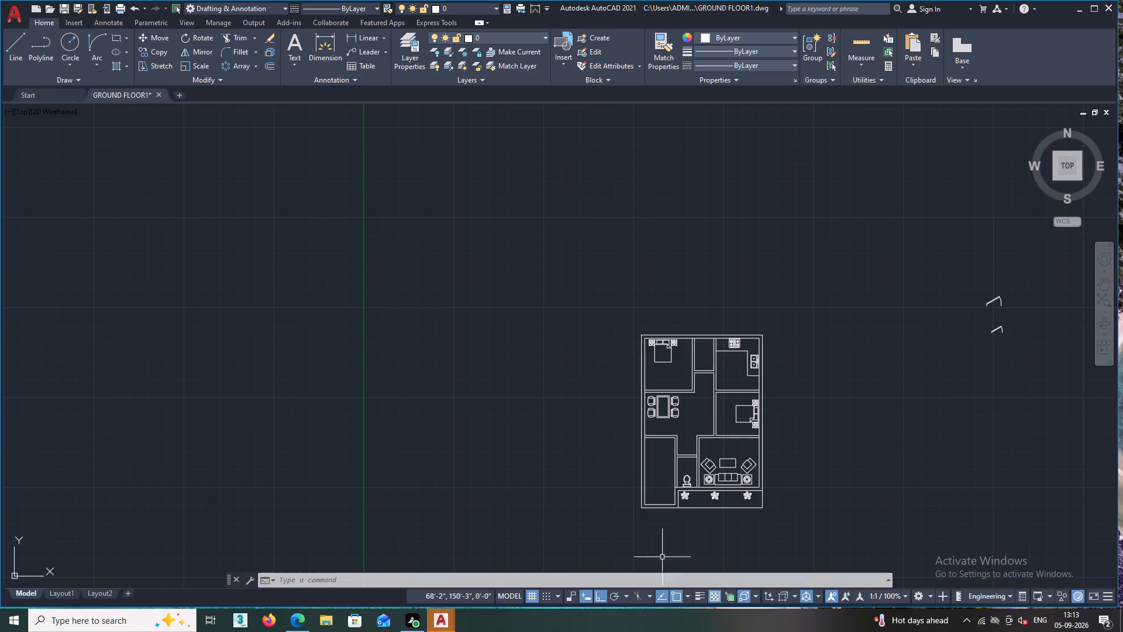
pyautogui.scroll(3, 686, 504)
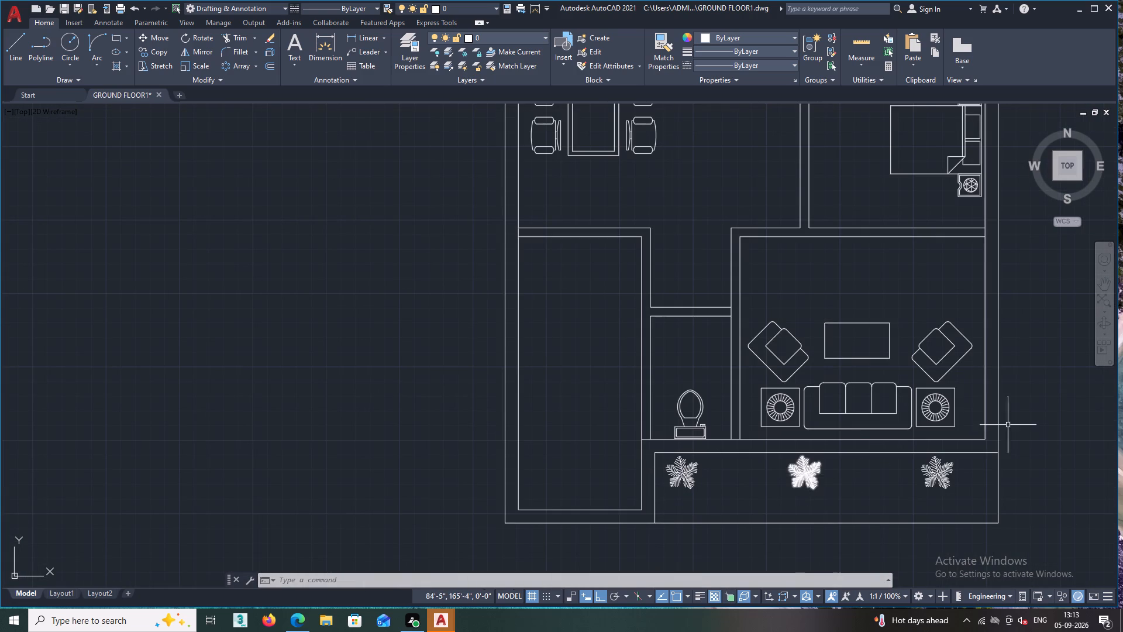
pyautogui.scroll(-3, 938, 478)
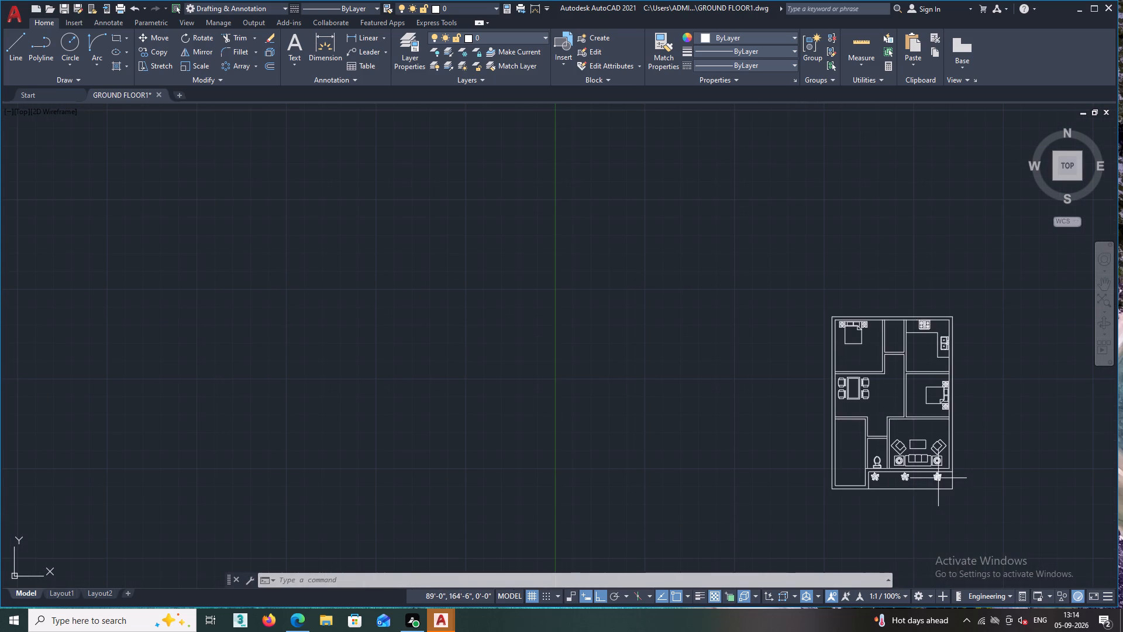
pyautogui.scroll(-2, 927, 464)
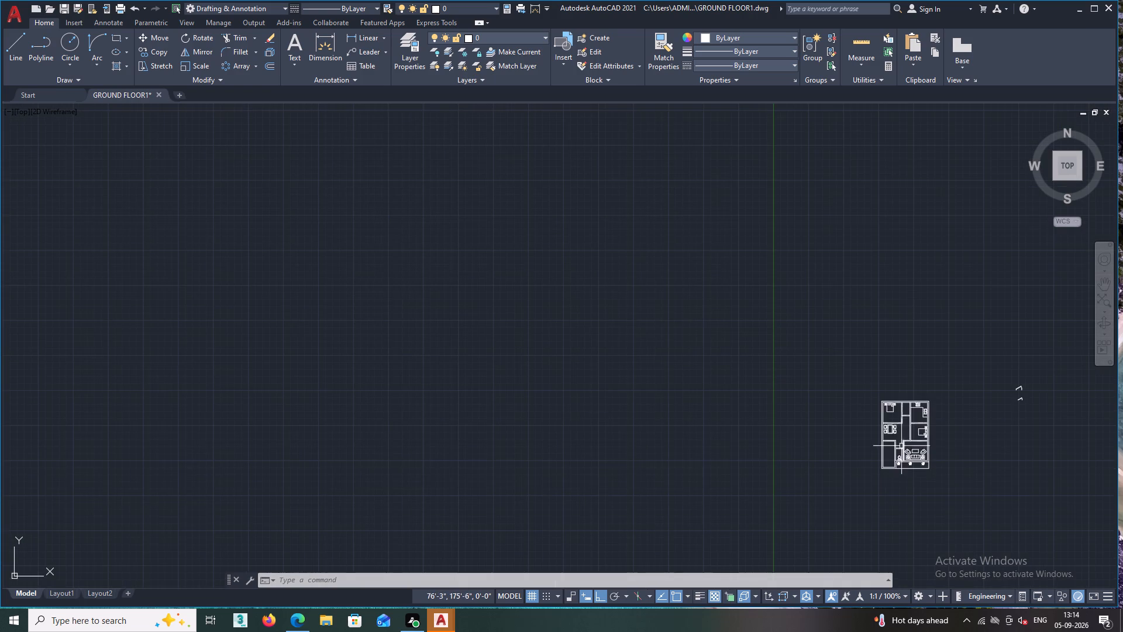
pyautogui.moveTo(902, 437); pyautogui.dragTo(587, 357, button='middle')
pyautogui.scroll(1, 609, 376)
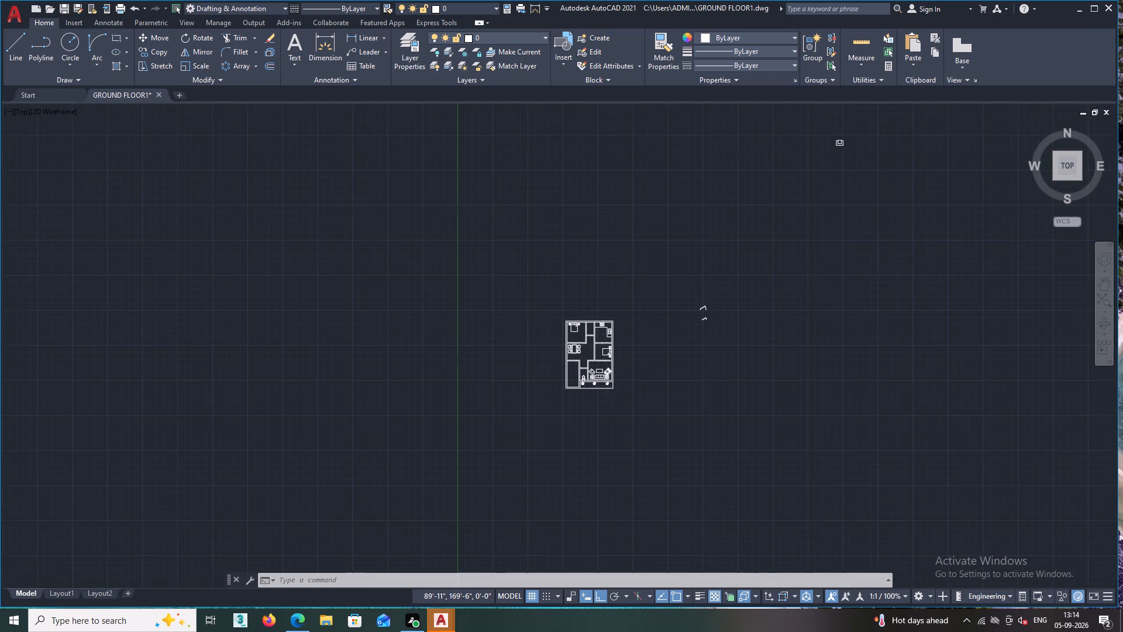
pyautogui.scroll(3, 609, 376)
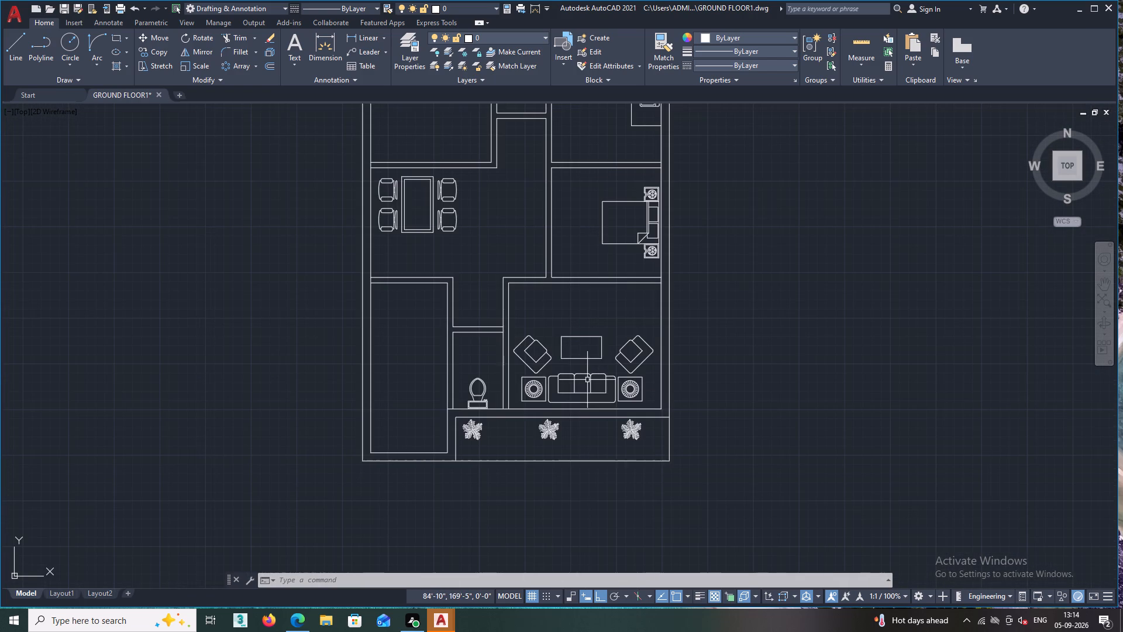
pyautogui.scroll(1, 544, 438)
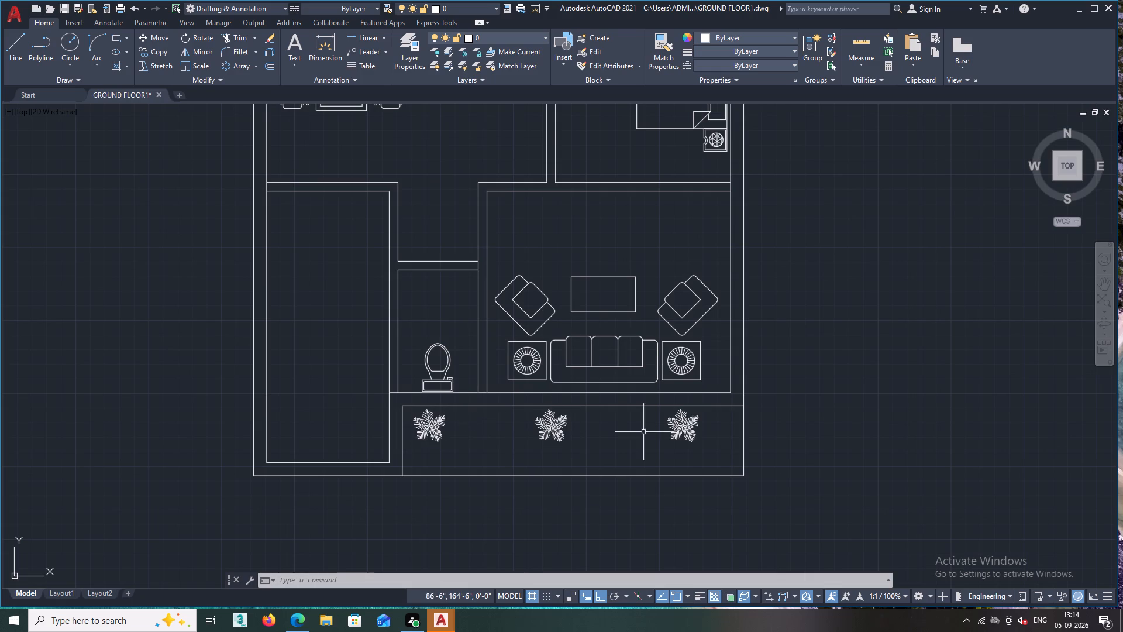
pyautogui.scroll(-1, 688, 432)
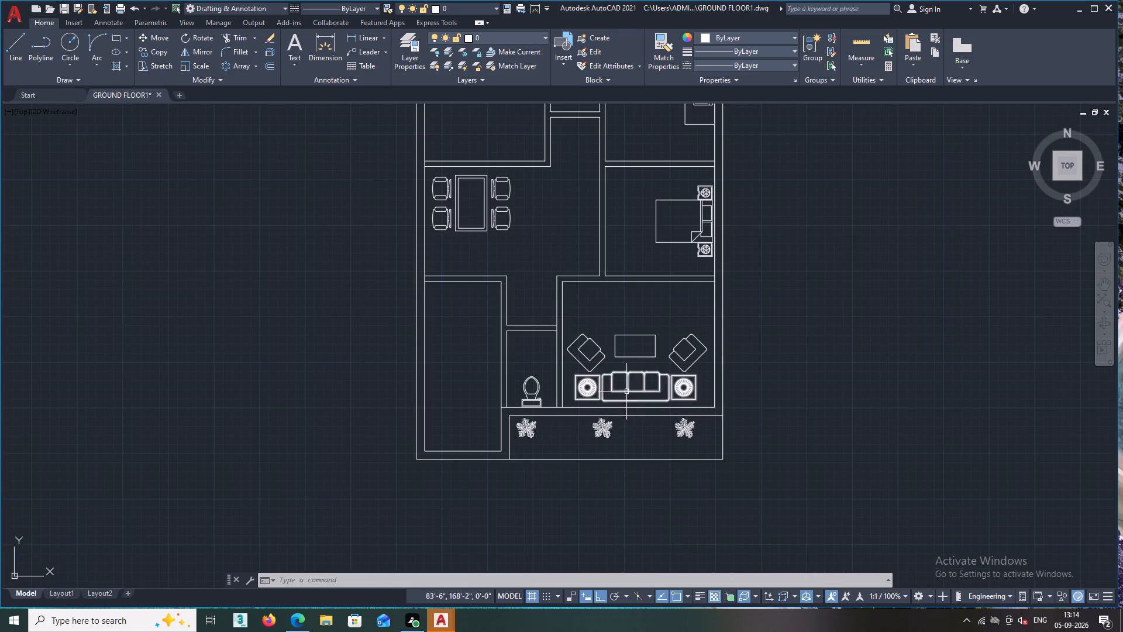
pyautogui.scroll(1, 629, 377)
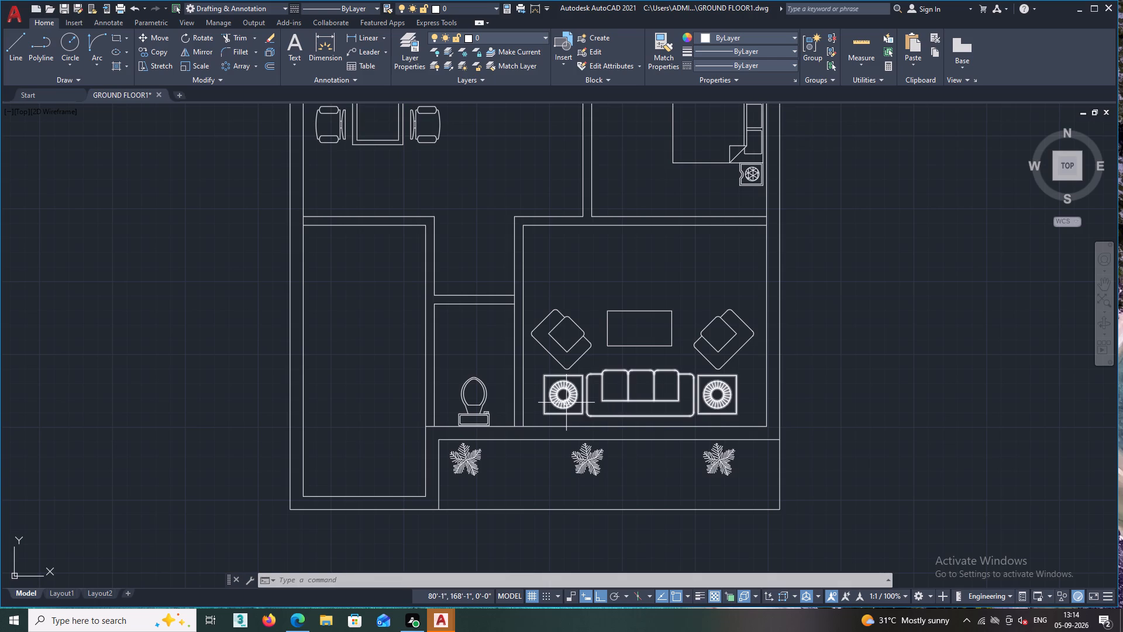
pyautogui.scroll(-2, 581, 406)
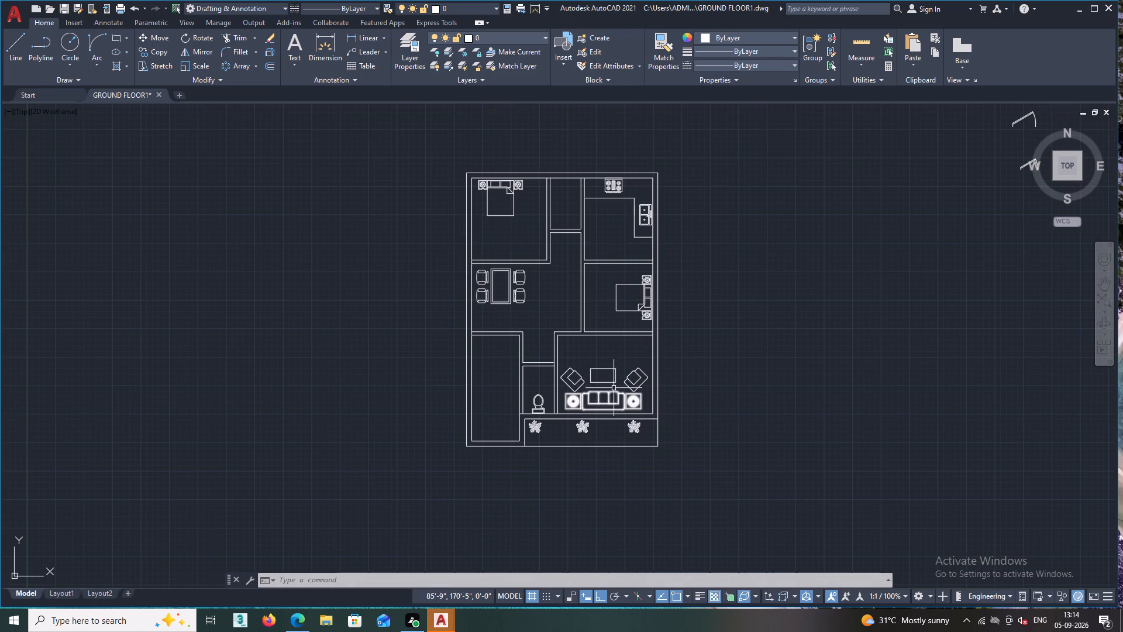
pyautogui.scroll(1, 580, 382)
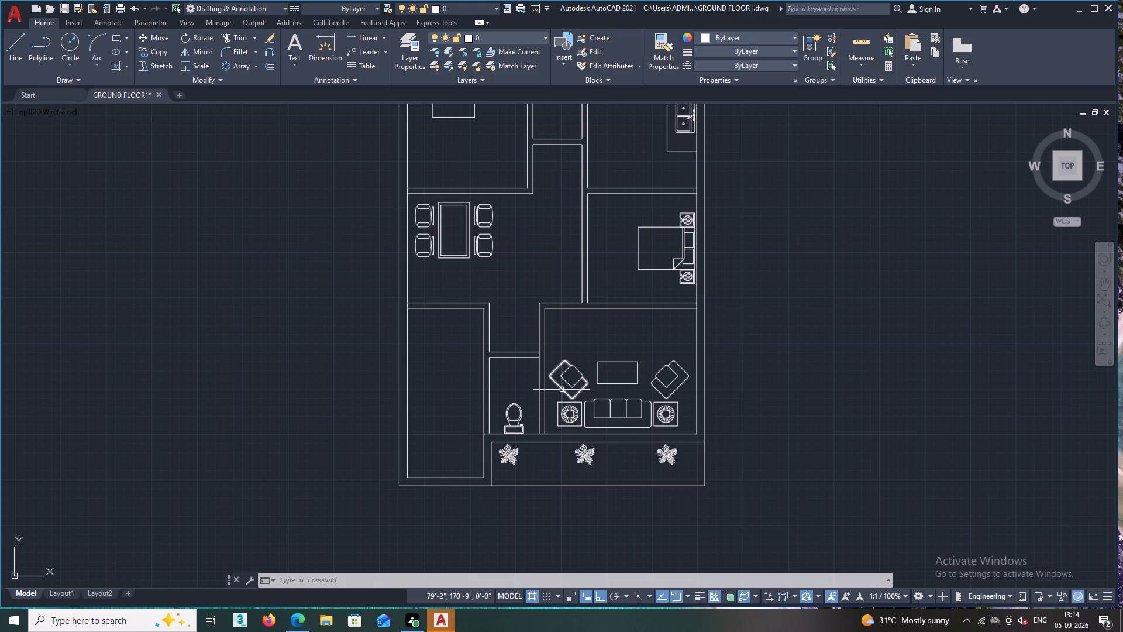
pyautogui.scroll(-1, 570, 384)
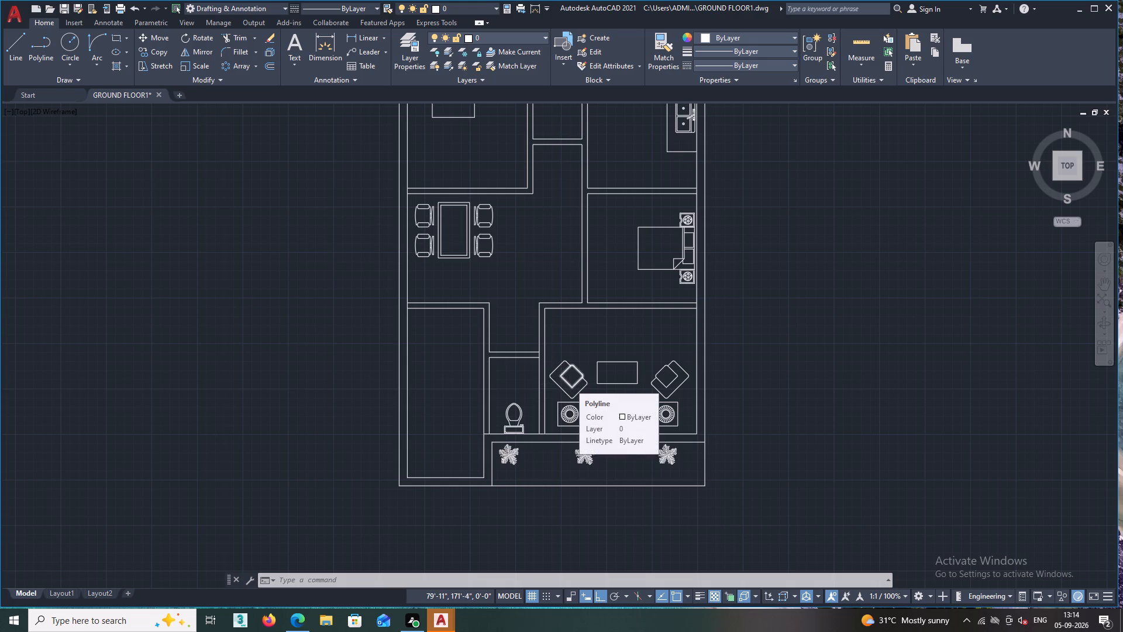
pyautogui.scroll(-1, 570, 384)
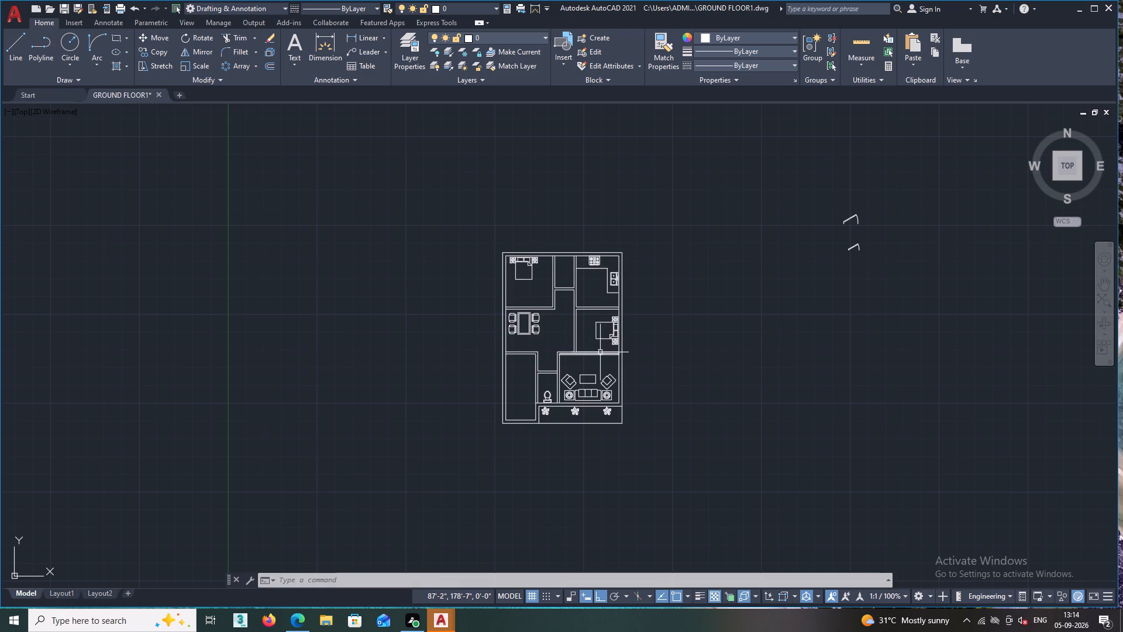
pyautogui.scroll(-1, 600, 355)
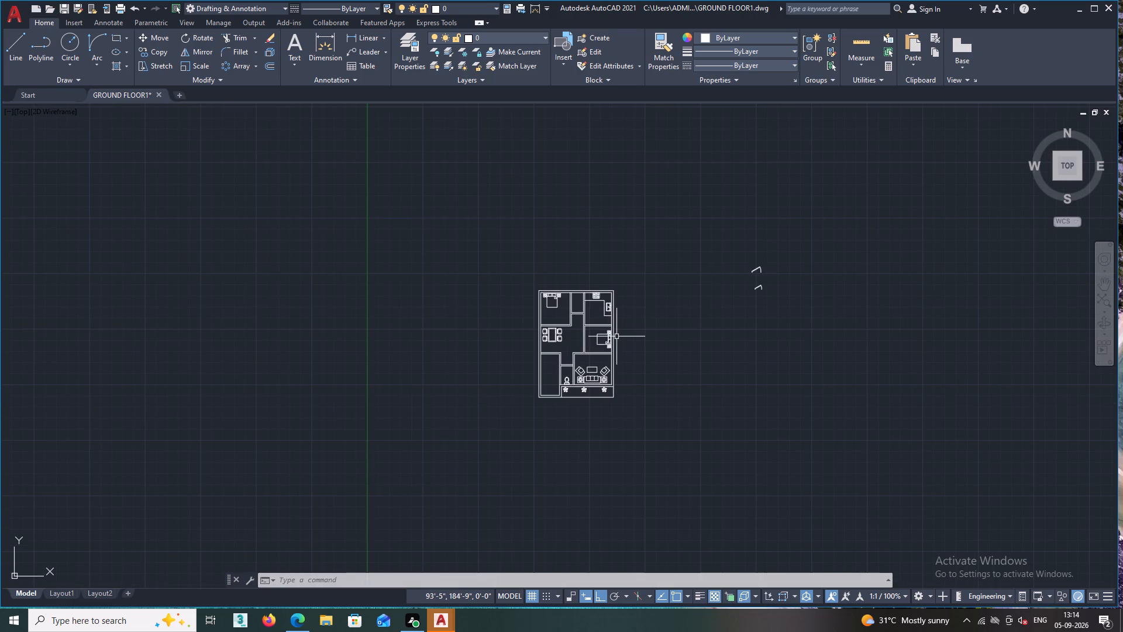
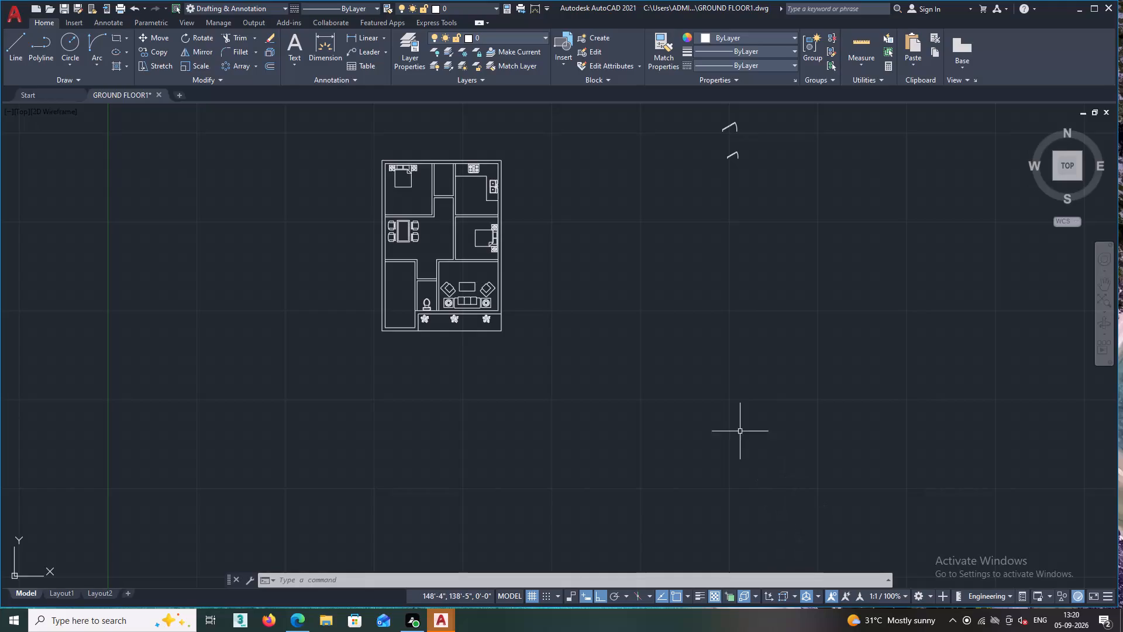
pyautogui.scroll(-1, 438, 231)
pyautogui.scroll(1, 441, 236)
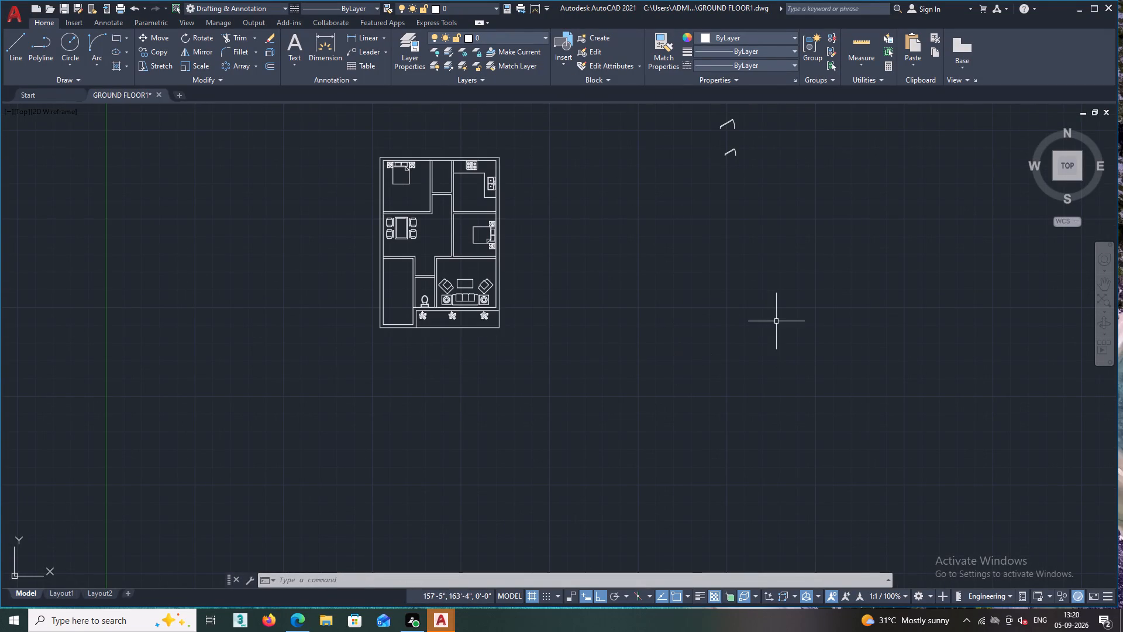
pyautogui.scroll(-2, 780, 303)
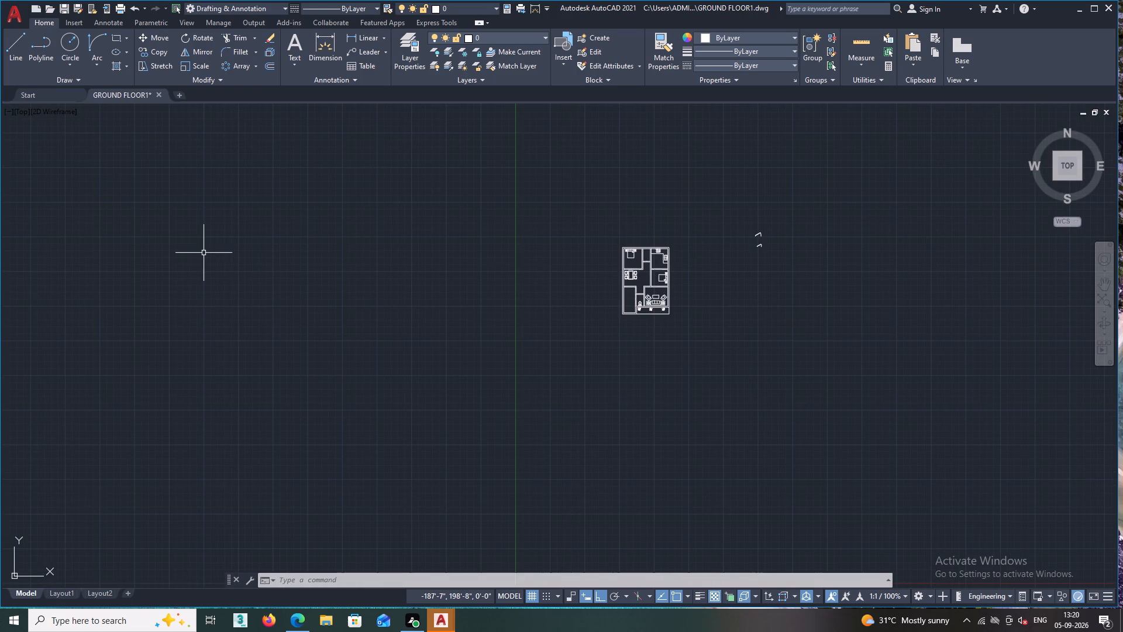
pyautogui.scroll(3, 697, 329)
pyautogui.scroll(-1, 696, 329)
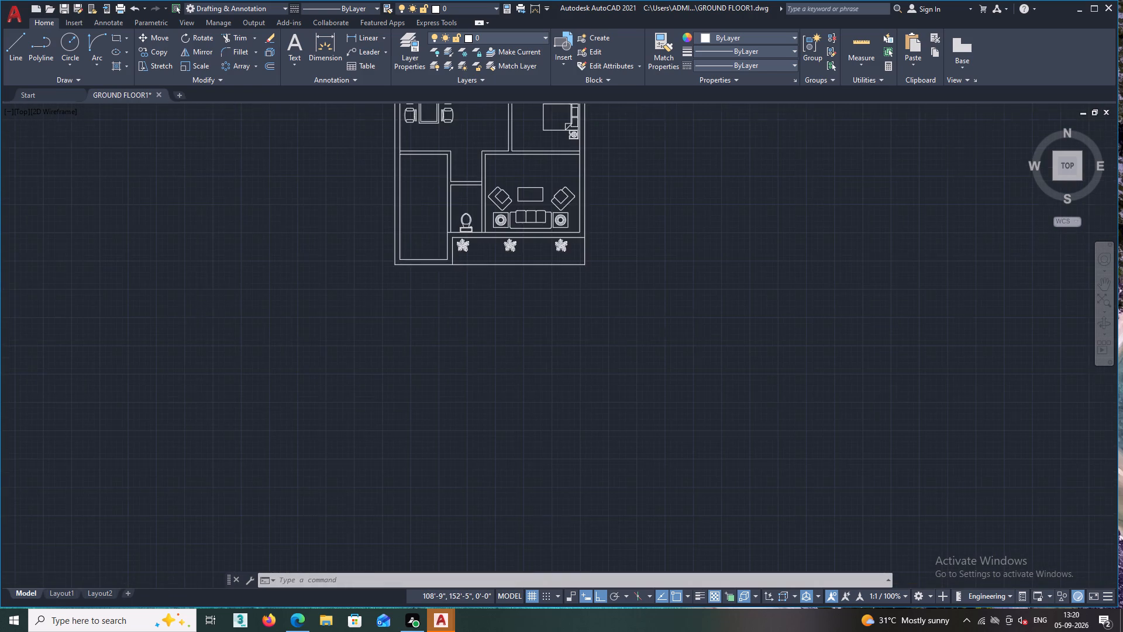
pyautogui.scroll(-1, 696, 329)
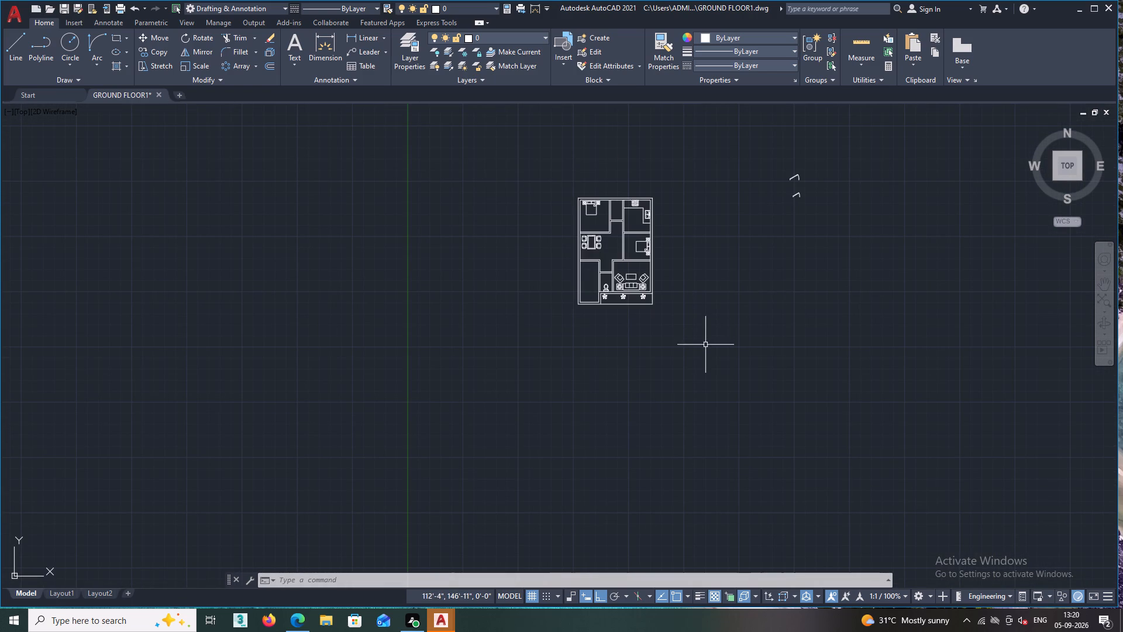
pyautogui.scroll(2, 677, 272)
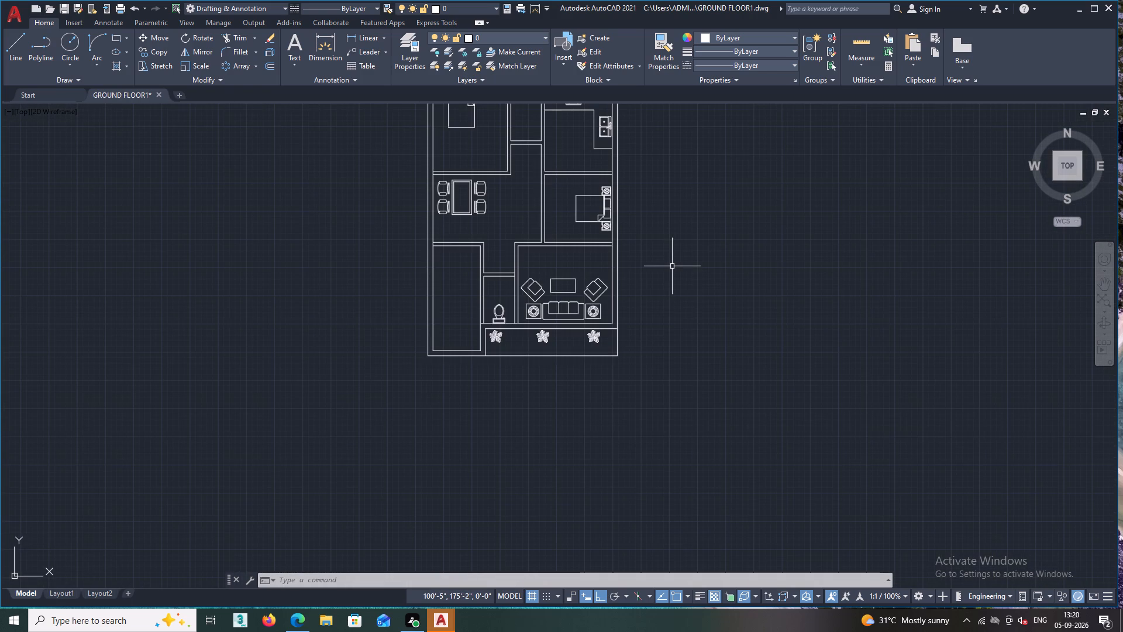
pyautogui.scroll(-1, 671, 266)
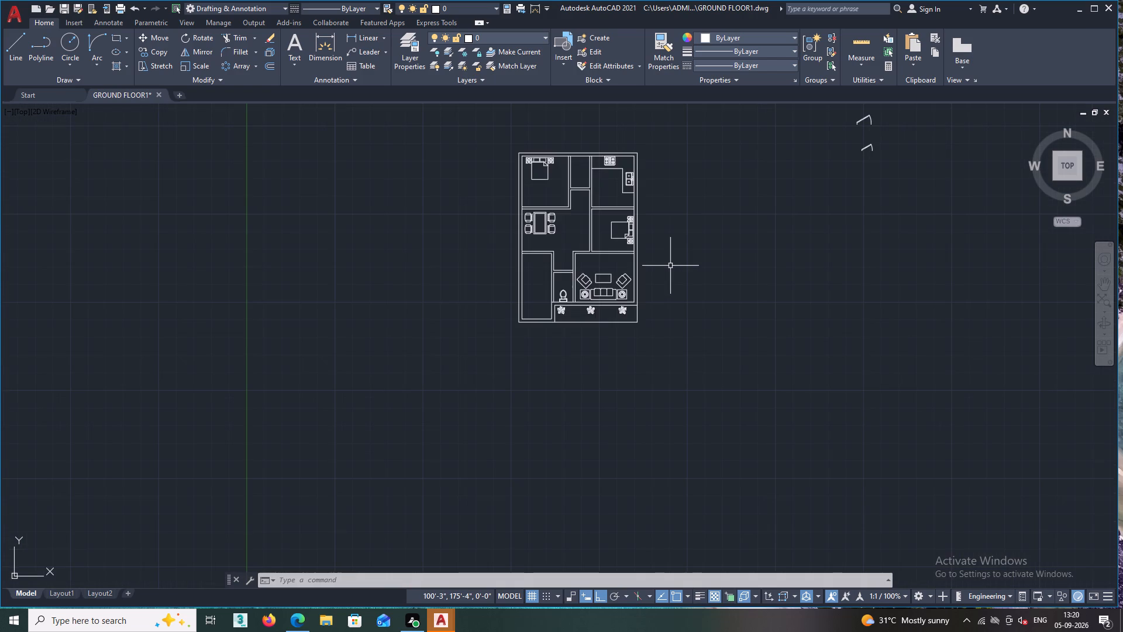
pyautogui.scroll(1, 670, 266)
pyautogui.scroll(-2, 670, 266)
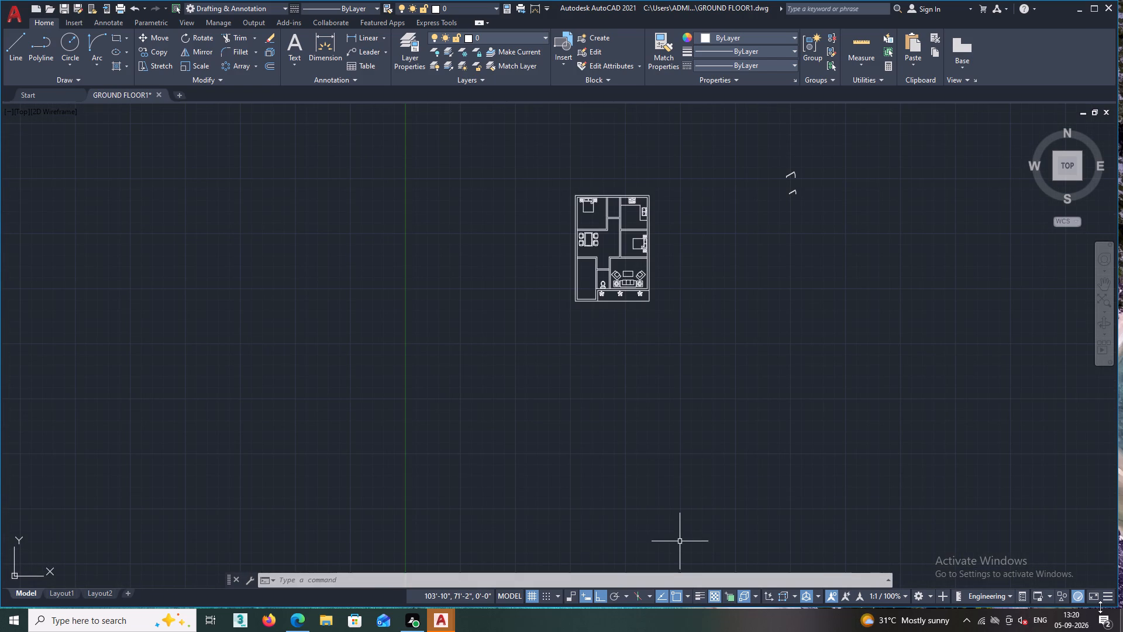
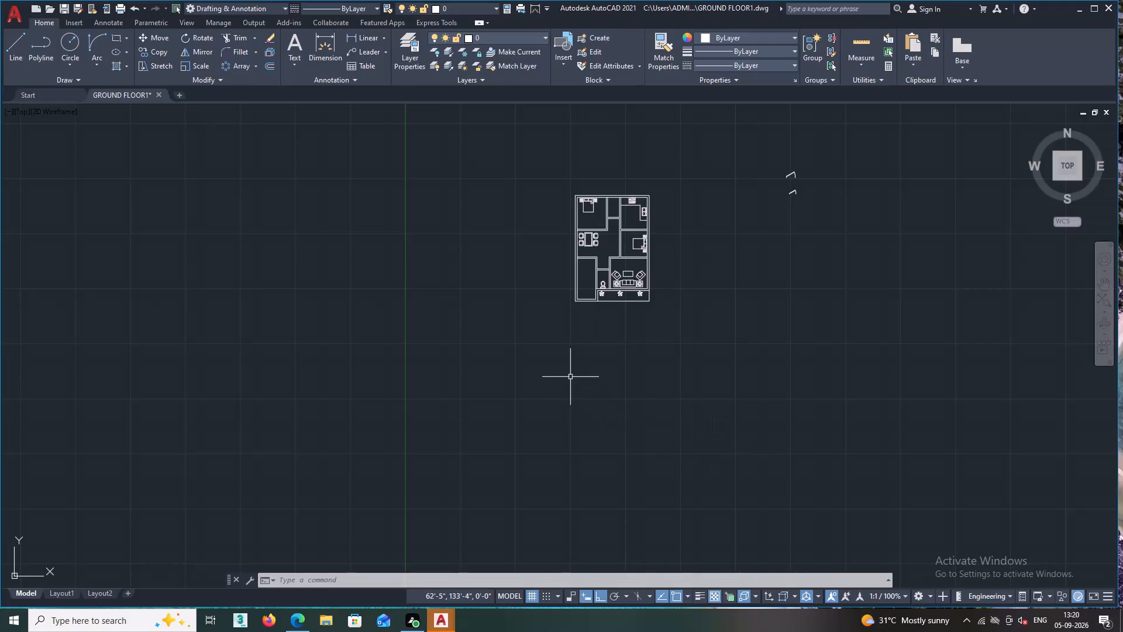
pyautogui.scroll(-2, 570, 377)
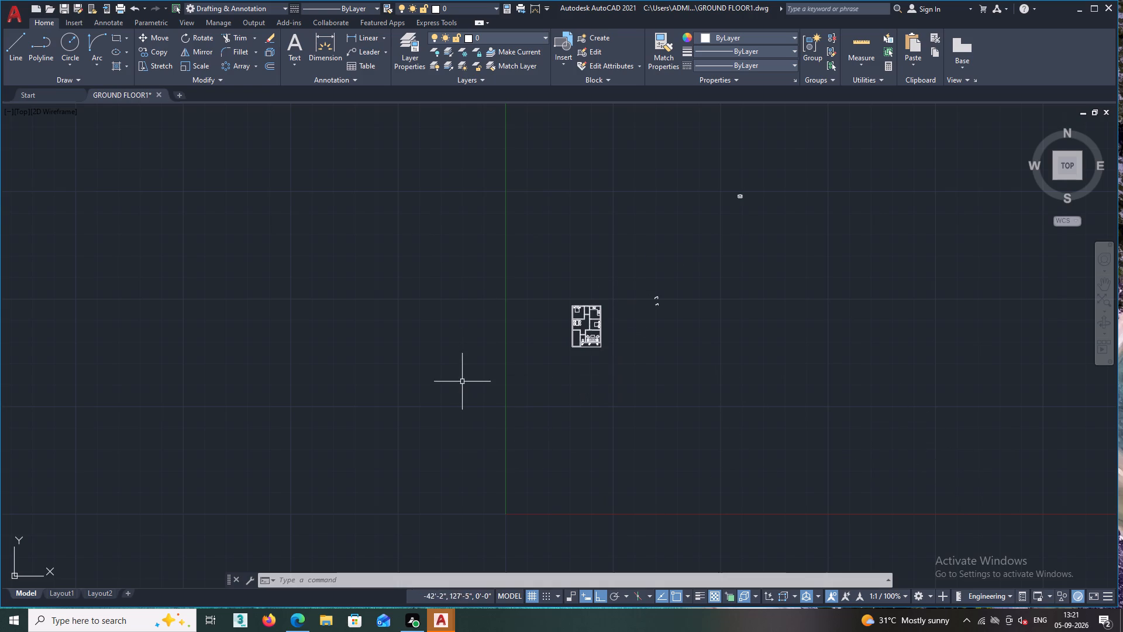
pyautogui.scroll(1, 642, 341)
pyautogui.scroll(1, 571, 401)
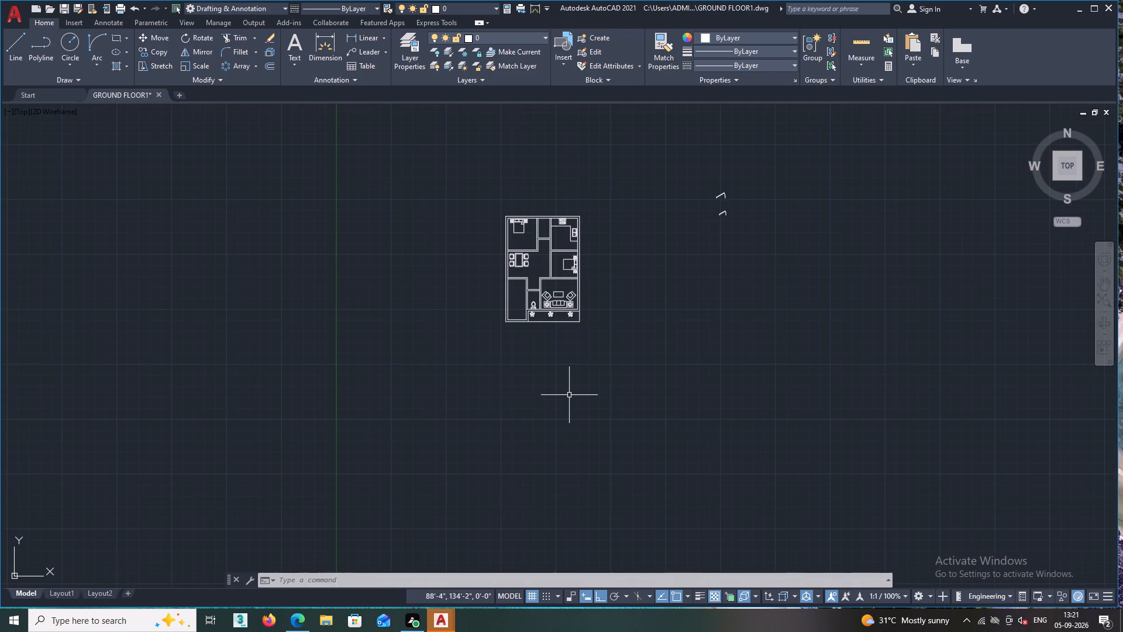
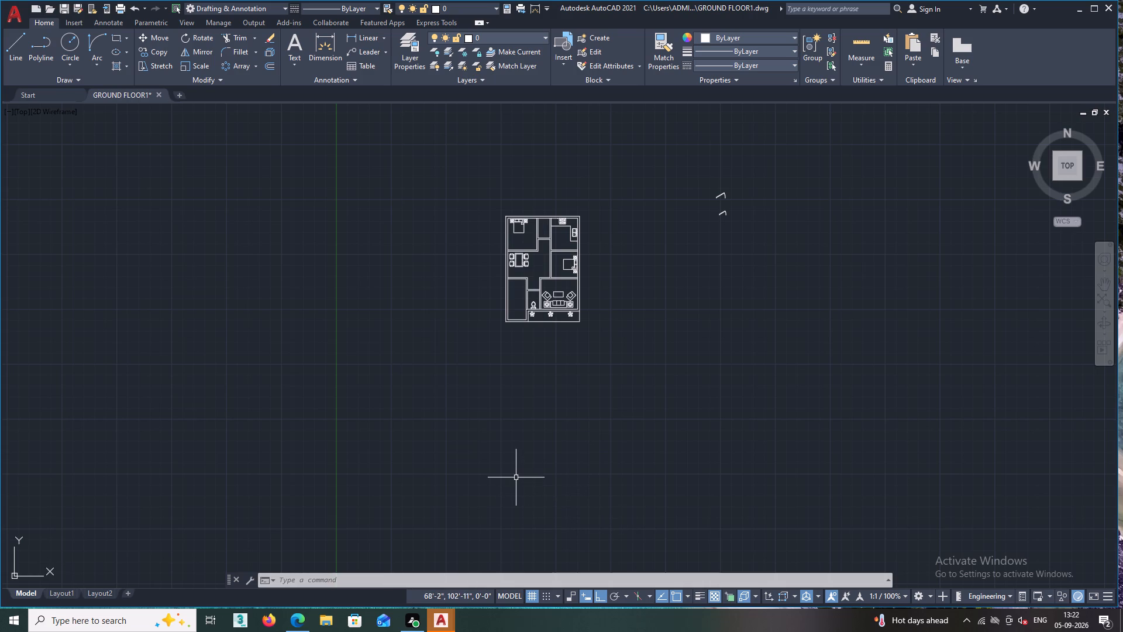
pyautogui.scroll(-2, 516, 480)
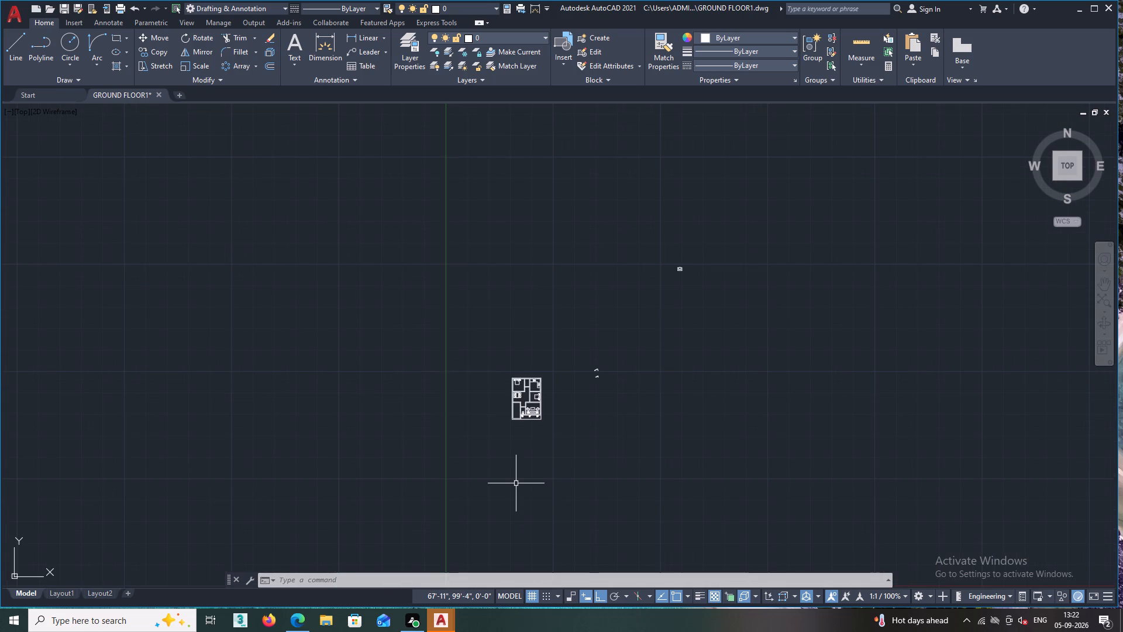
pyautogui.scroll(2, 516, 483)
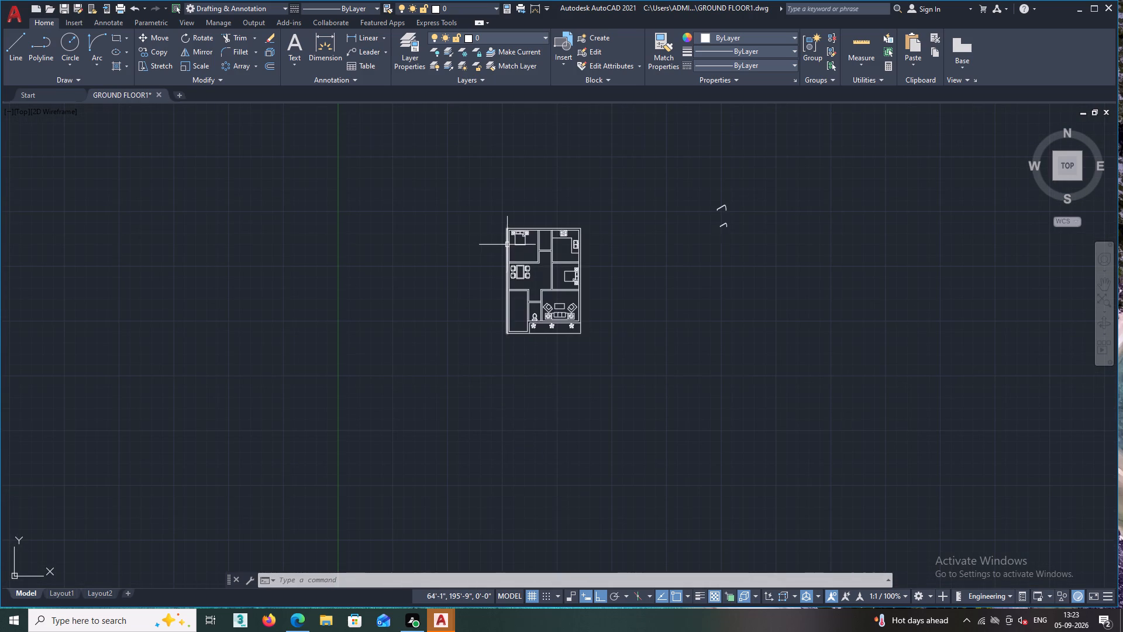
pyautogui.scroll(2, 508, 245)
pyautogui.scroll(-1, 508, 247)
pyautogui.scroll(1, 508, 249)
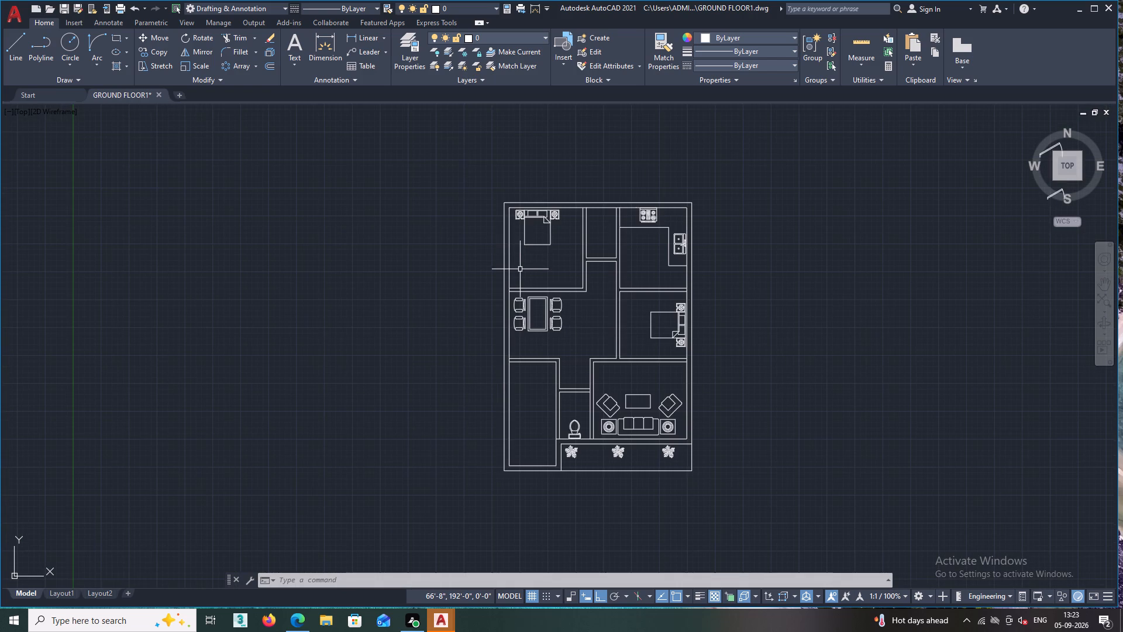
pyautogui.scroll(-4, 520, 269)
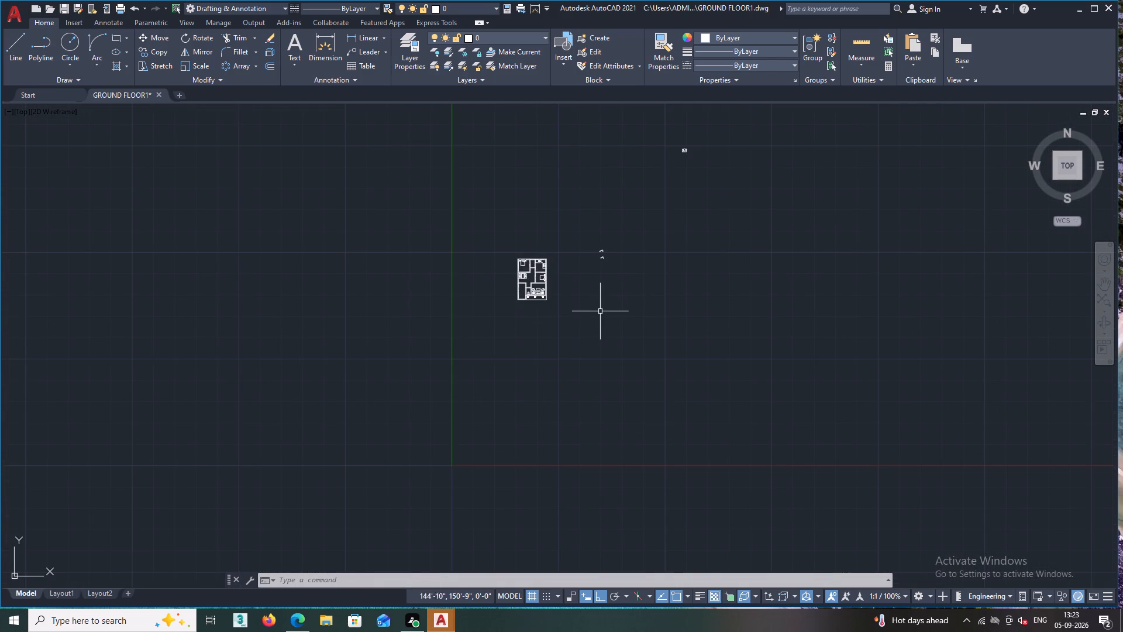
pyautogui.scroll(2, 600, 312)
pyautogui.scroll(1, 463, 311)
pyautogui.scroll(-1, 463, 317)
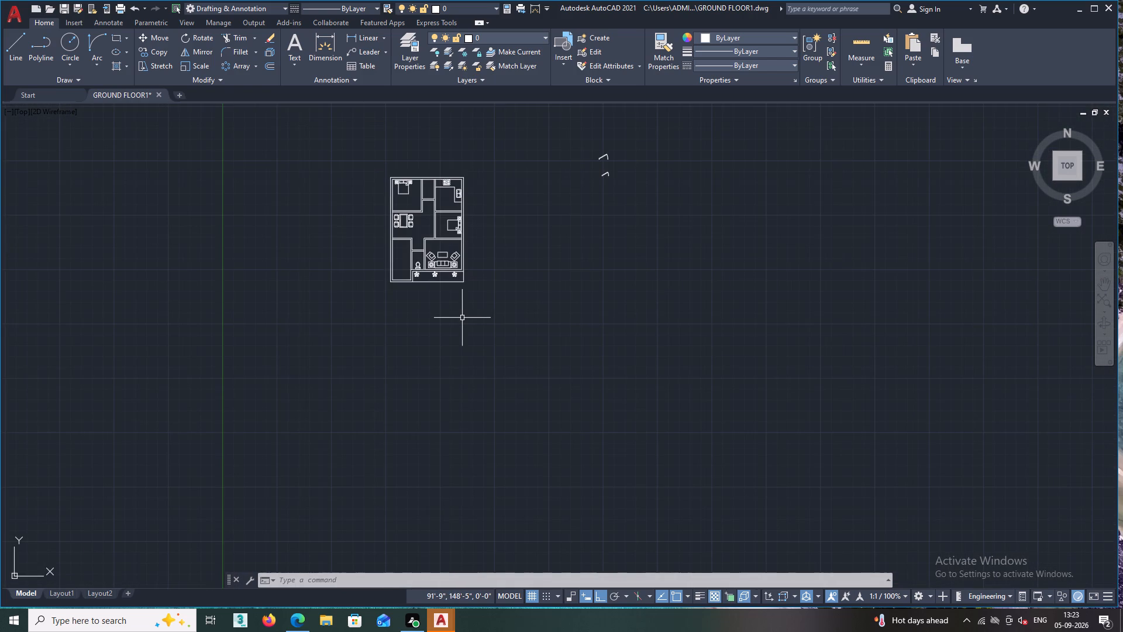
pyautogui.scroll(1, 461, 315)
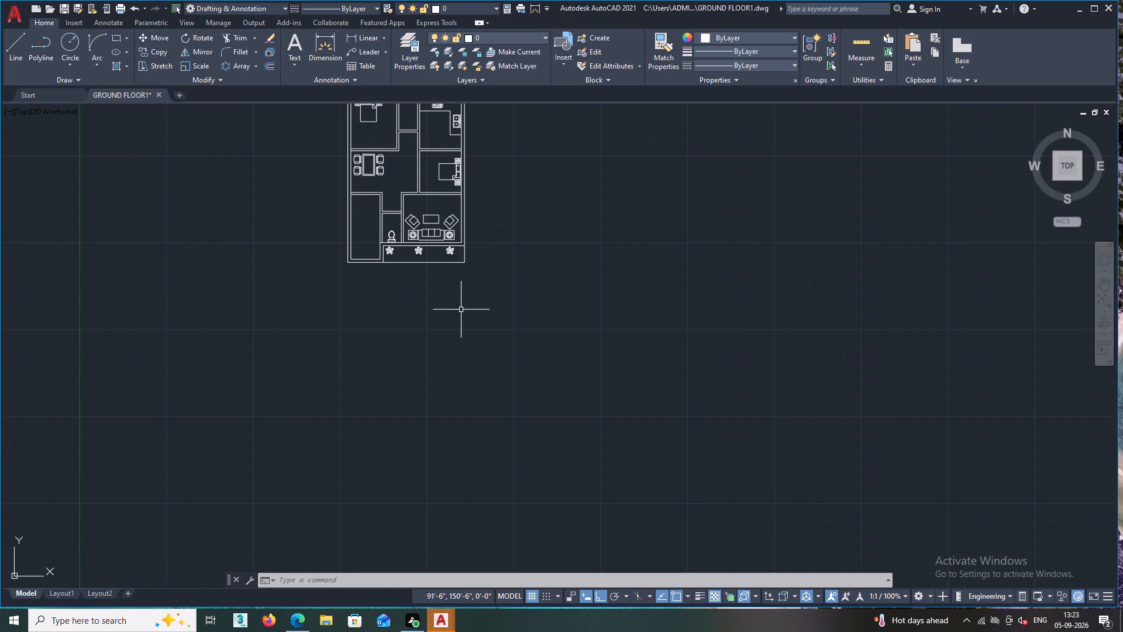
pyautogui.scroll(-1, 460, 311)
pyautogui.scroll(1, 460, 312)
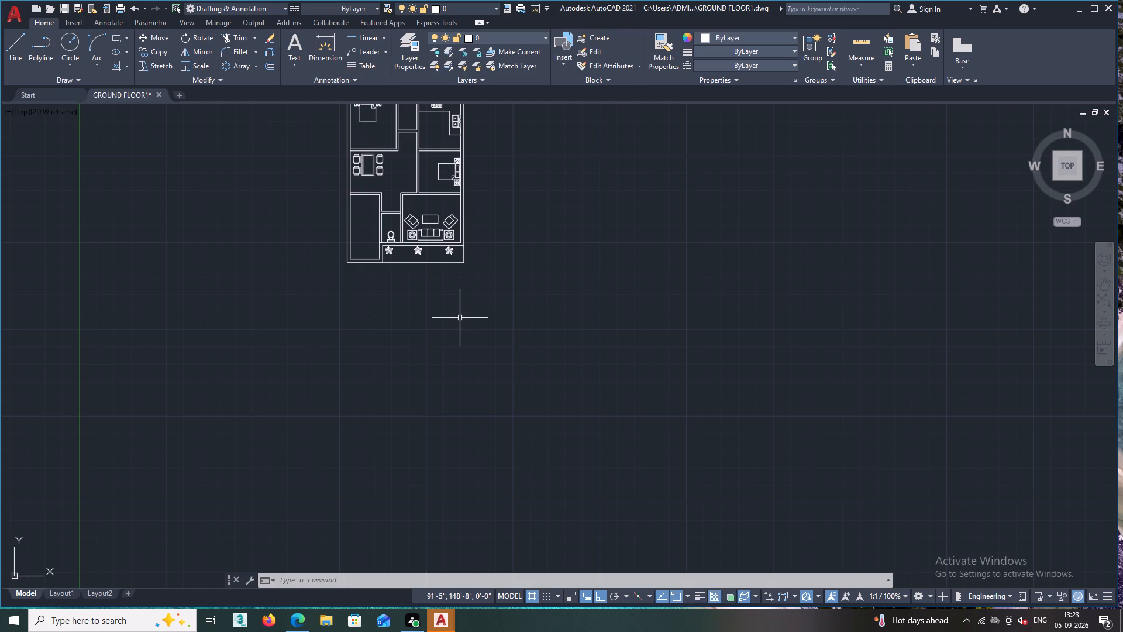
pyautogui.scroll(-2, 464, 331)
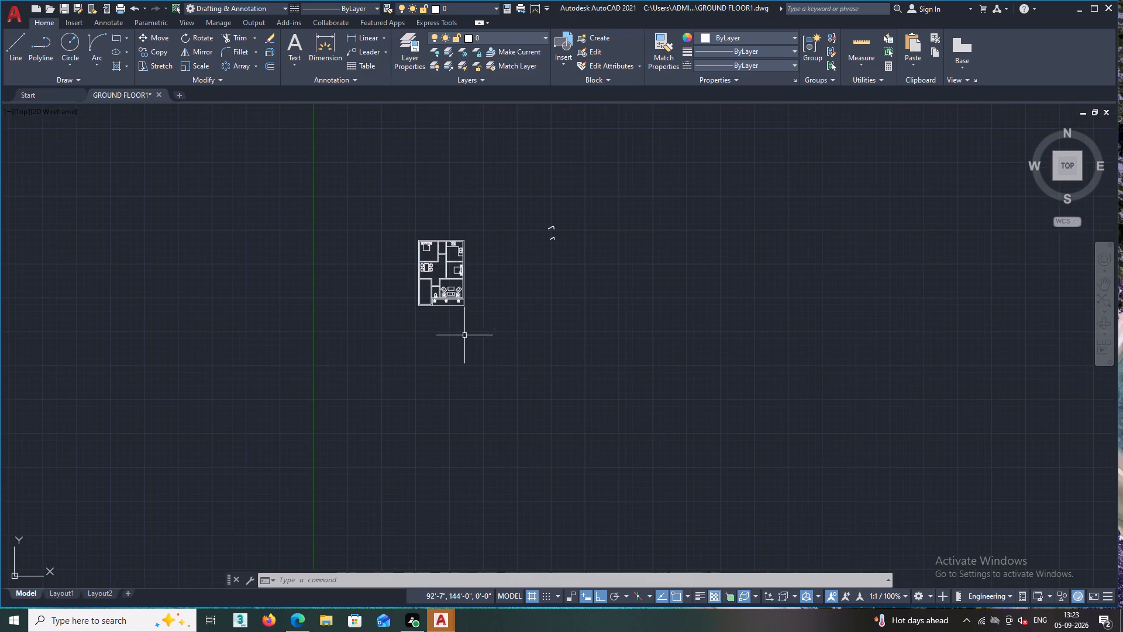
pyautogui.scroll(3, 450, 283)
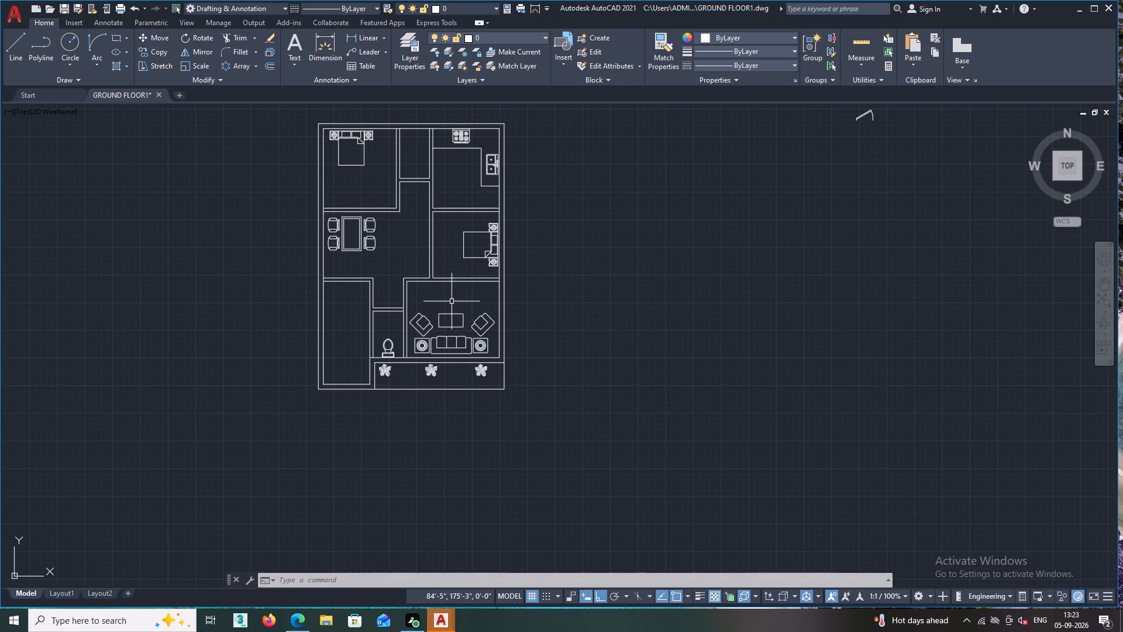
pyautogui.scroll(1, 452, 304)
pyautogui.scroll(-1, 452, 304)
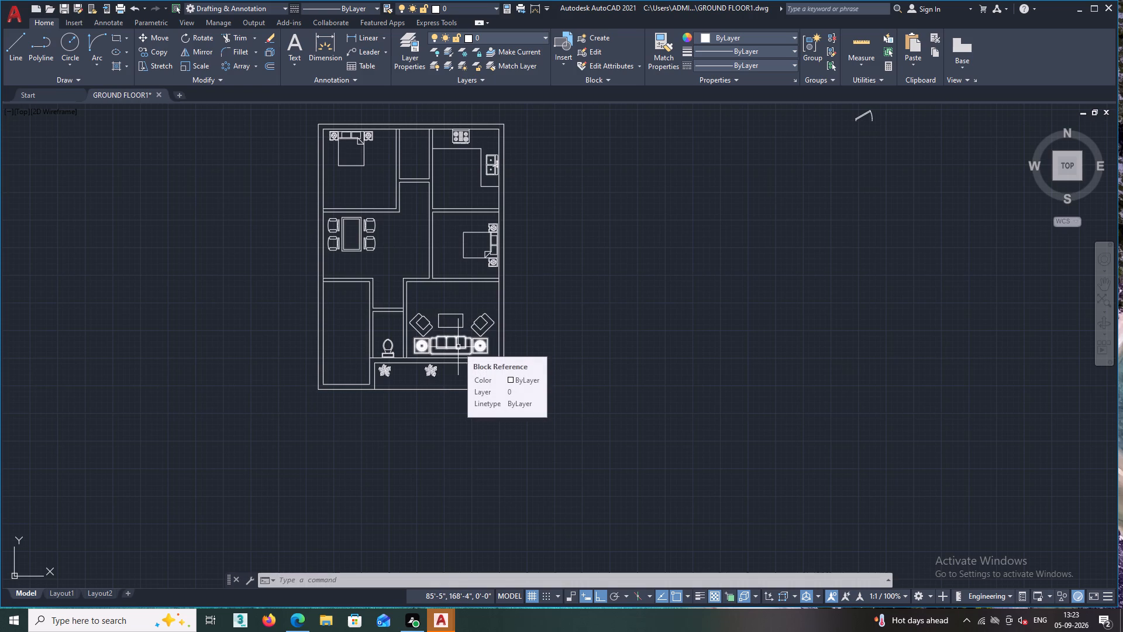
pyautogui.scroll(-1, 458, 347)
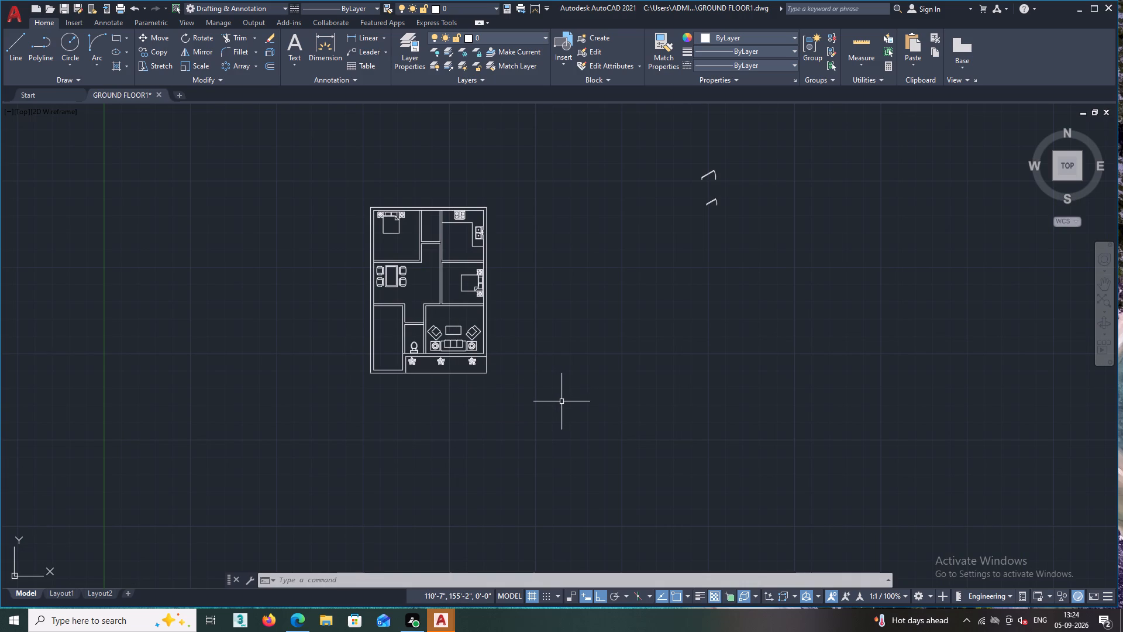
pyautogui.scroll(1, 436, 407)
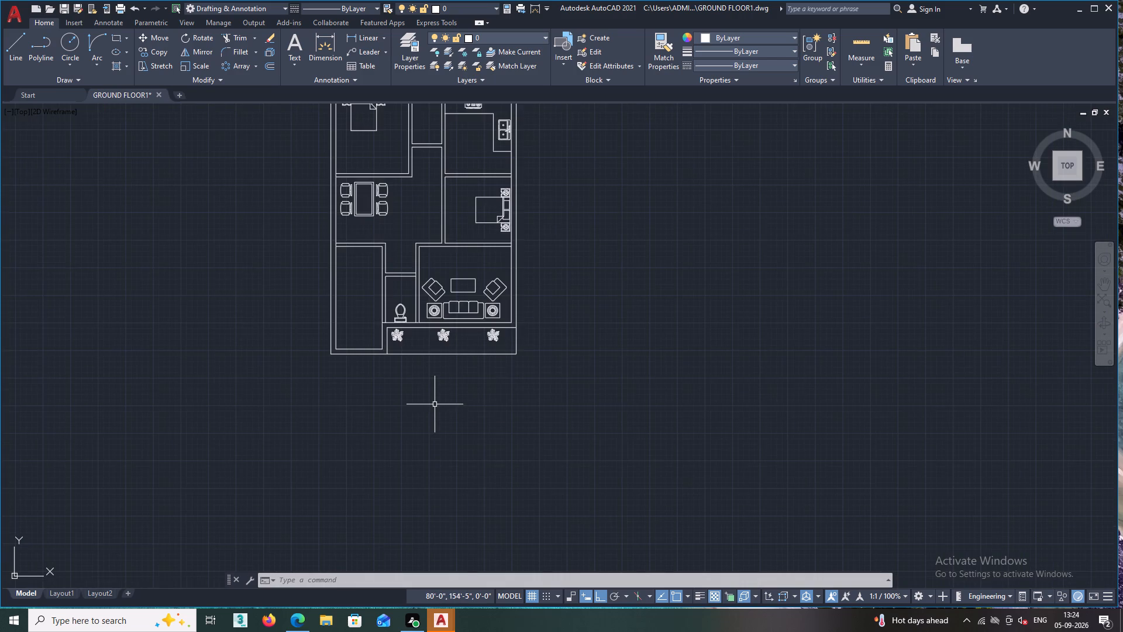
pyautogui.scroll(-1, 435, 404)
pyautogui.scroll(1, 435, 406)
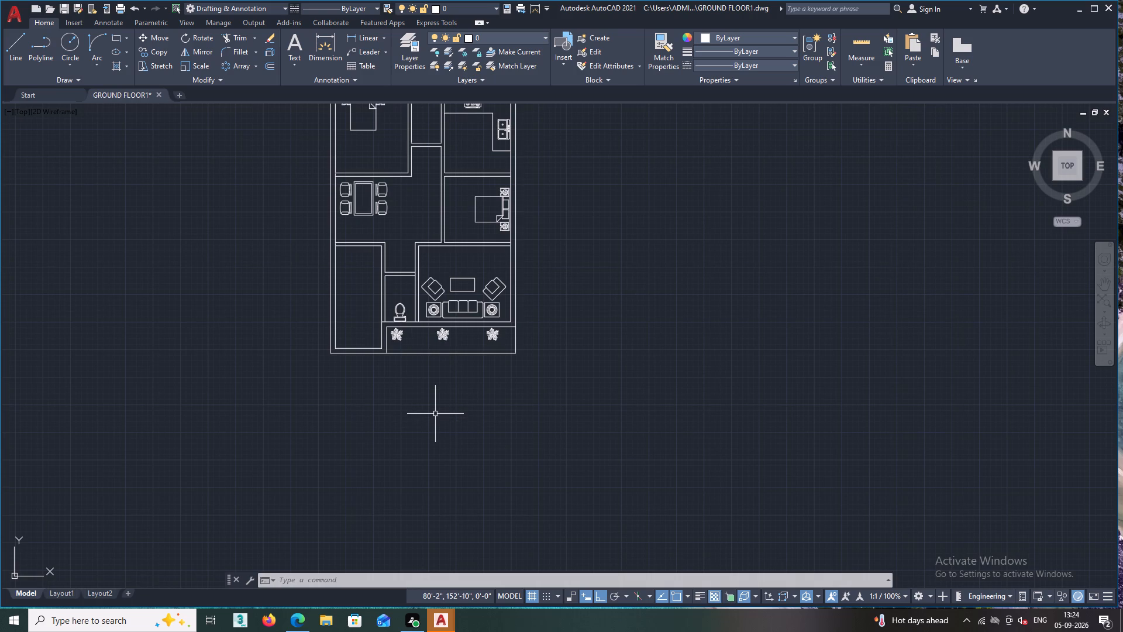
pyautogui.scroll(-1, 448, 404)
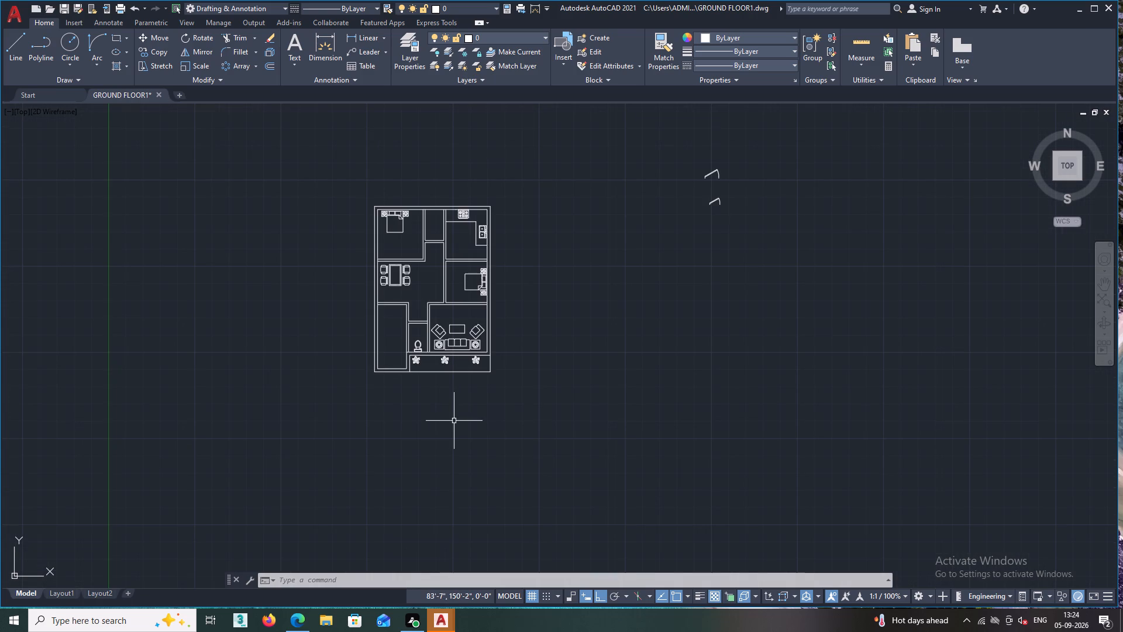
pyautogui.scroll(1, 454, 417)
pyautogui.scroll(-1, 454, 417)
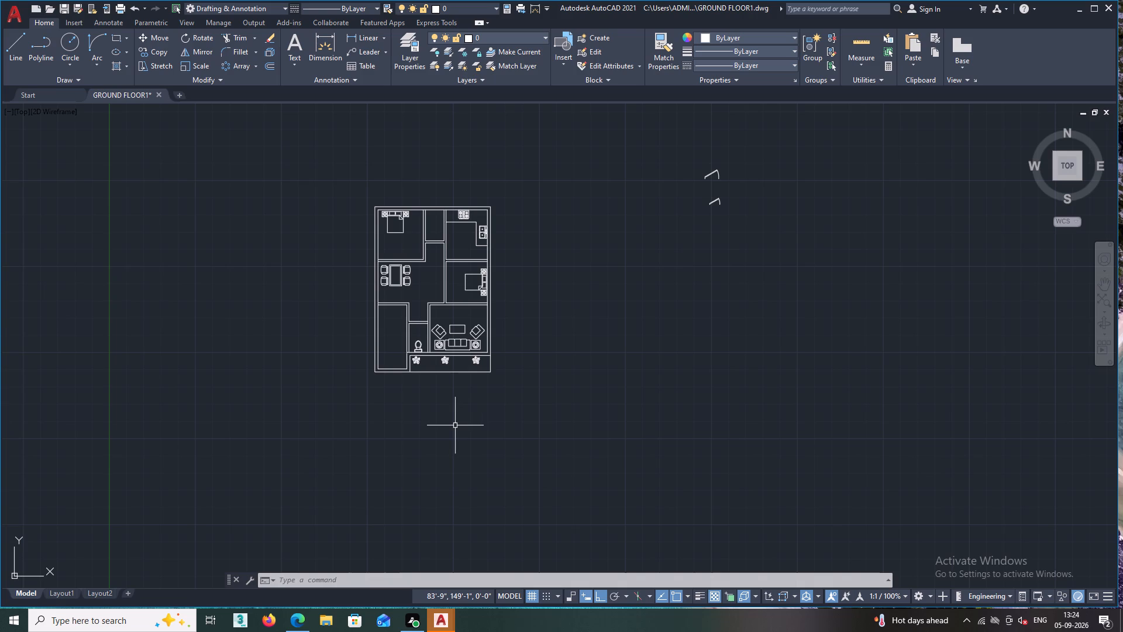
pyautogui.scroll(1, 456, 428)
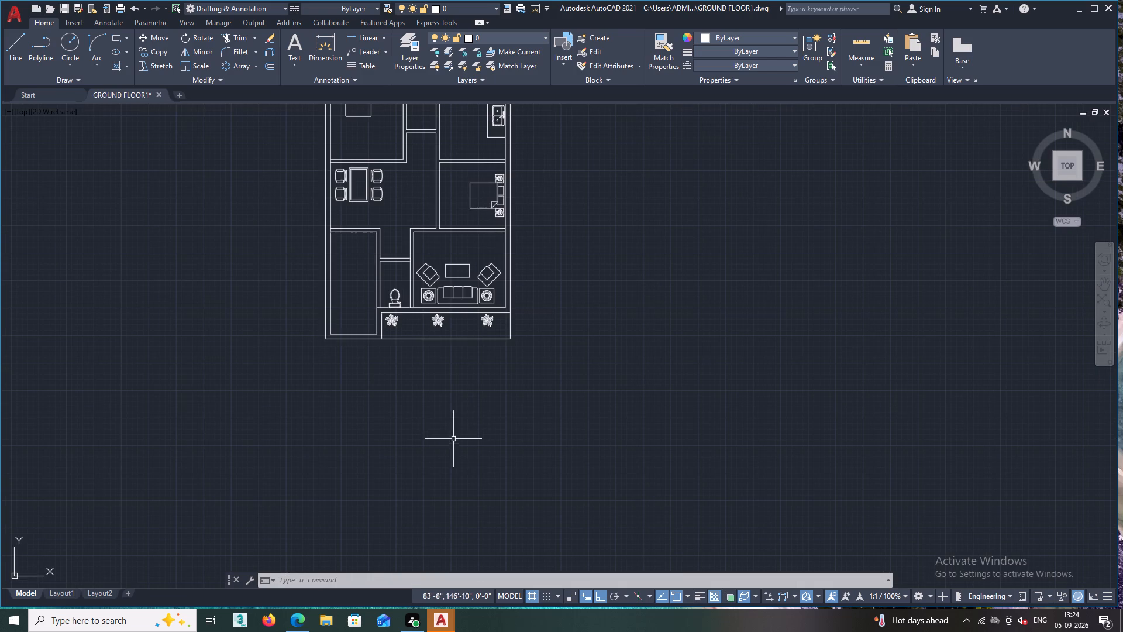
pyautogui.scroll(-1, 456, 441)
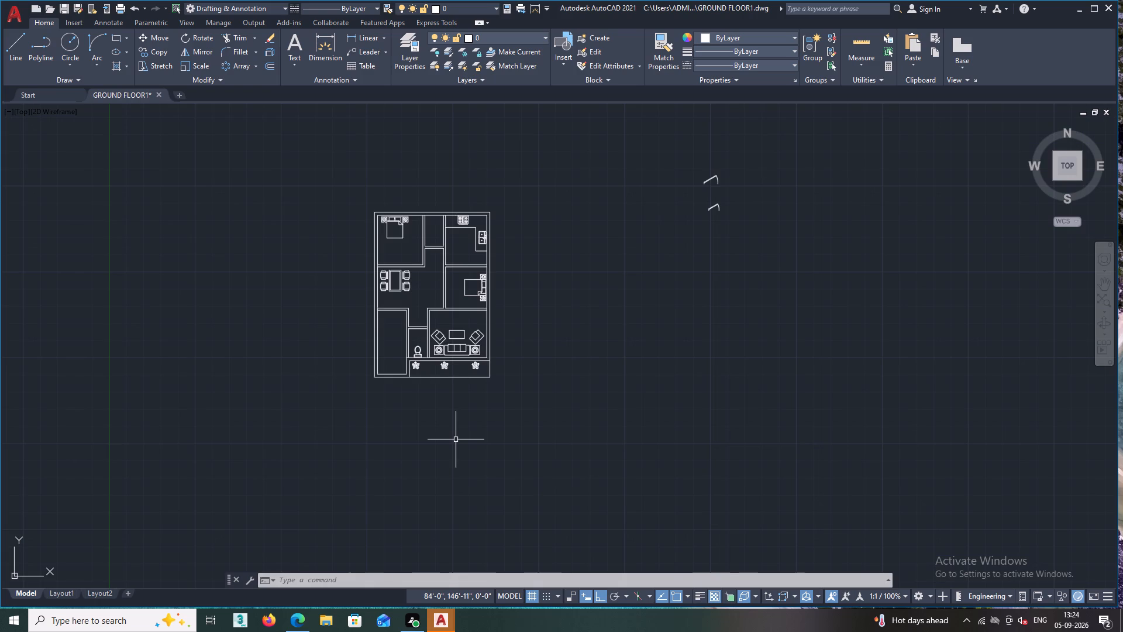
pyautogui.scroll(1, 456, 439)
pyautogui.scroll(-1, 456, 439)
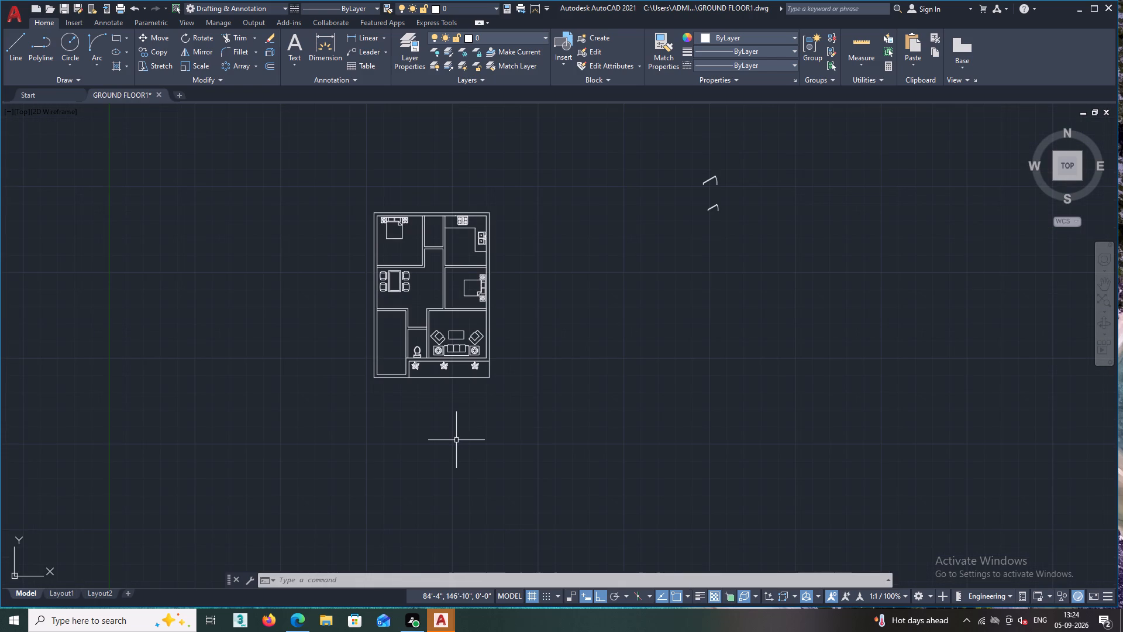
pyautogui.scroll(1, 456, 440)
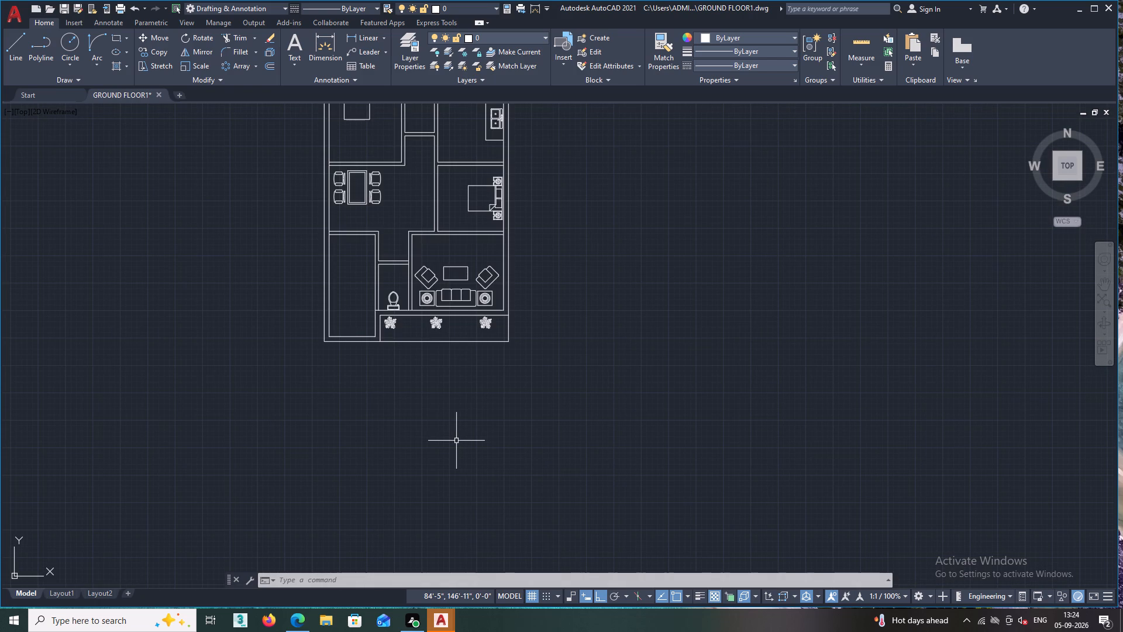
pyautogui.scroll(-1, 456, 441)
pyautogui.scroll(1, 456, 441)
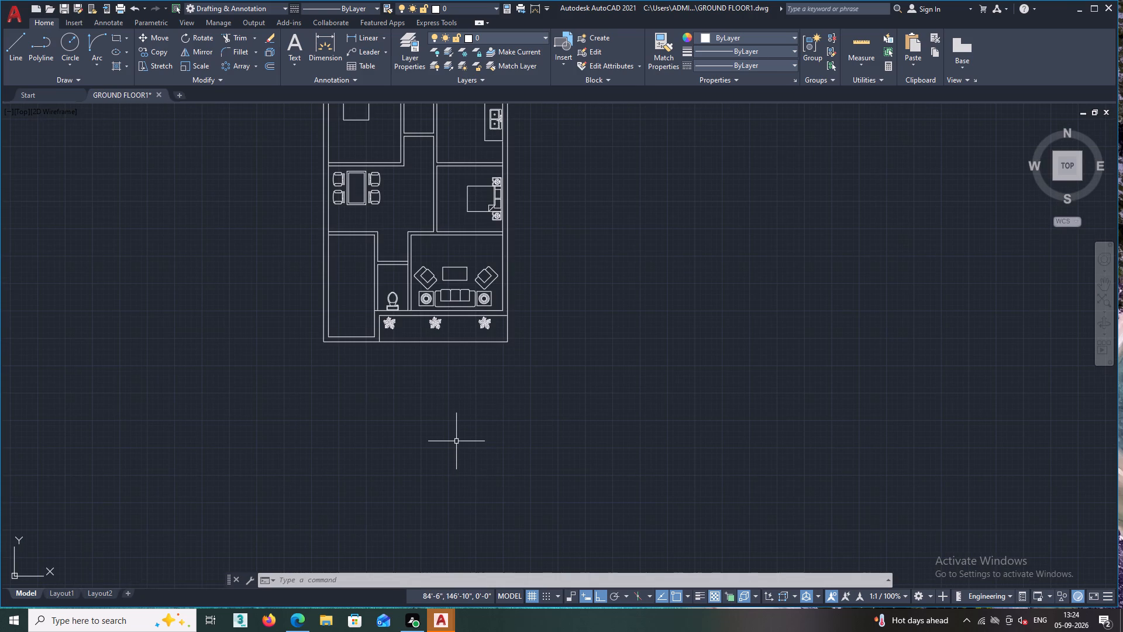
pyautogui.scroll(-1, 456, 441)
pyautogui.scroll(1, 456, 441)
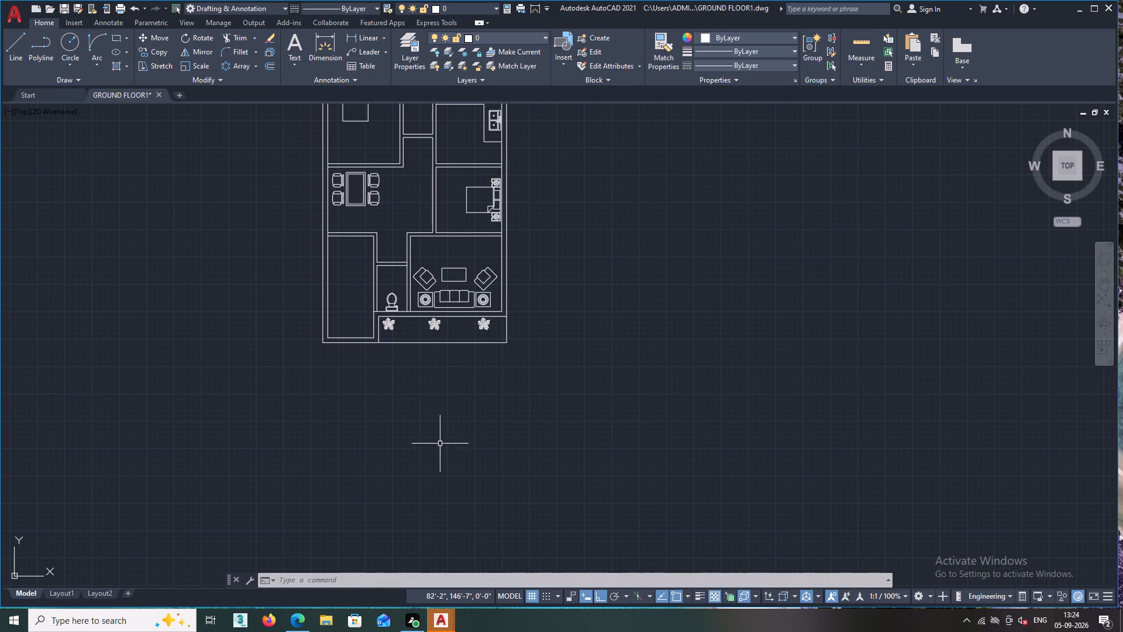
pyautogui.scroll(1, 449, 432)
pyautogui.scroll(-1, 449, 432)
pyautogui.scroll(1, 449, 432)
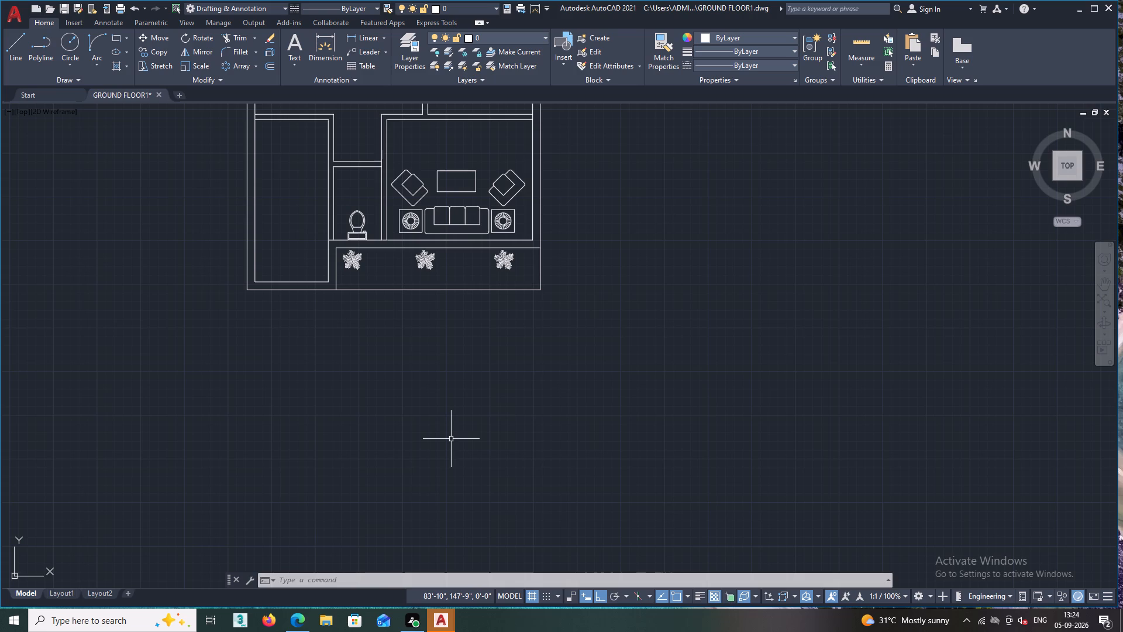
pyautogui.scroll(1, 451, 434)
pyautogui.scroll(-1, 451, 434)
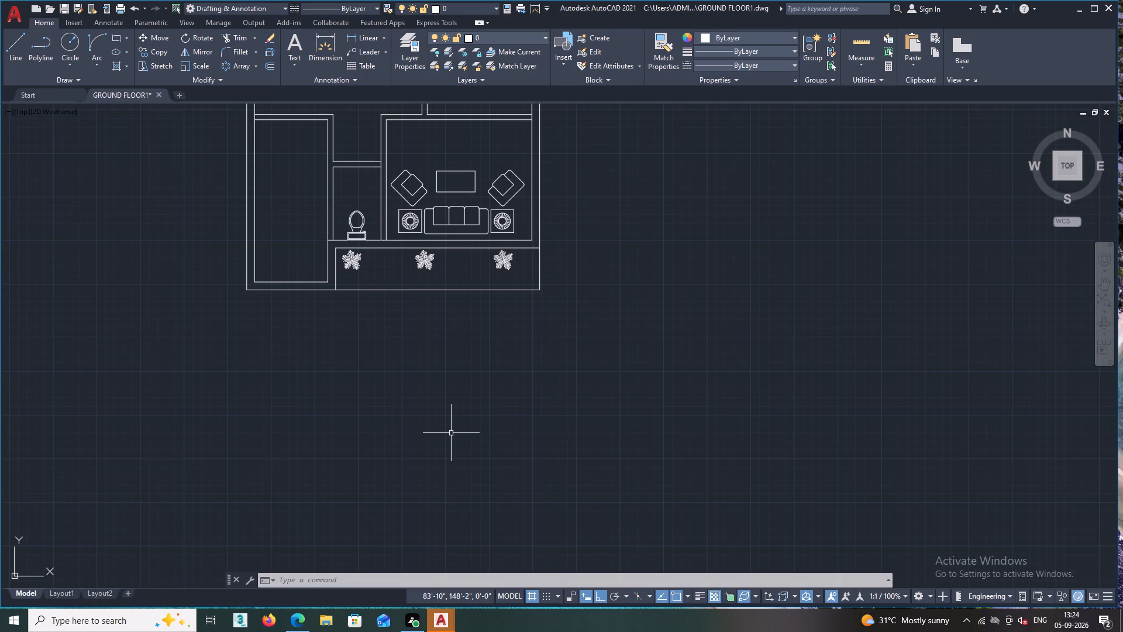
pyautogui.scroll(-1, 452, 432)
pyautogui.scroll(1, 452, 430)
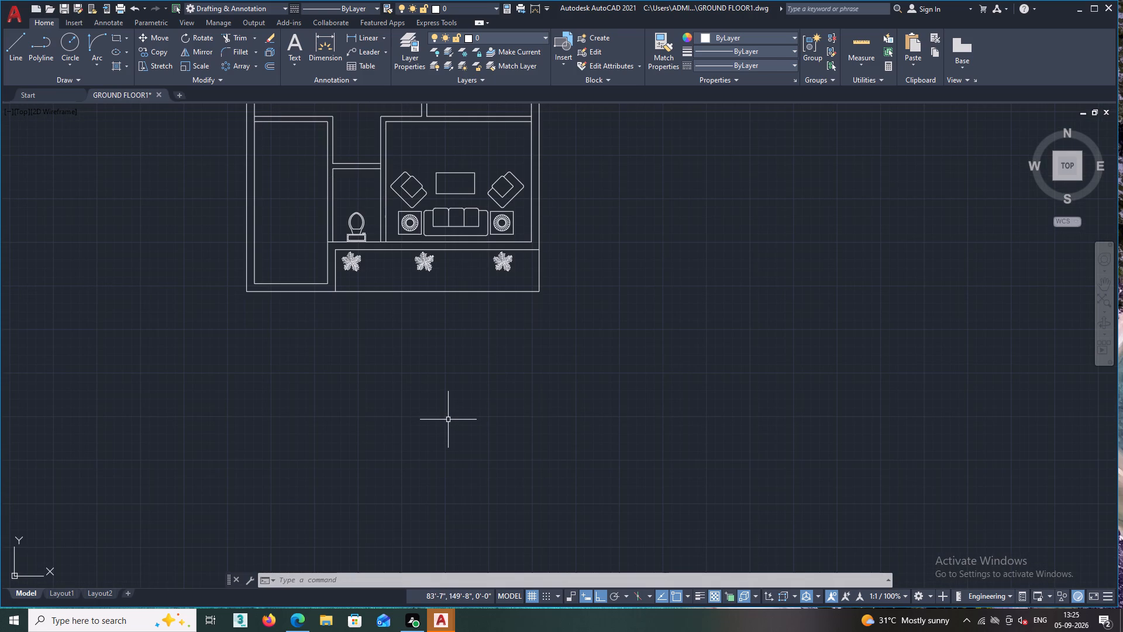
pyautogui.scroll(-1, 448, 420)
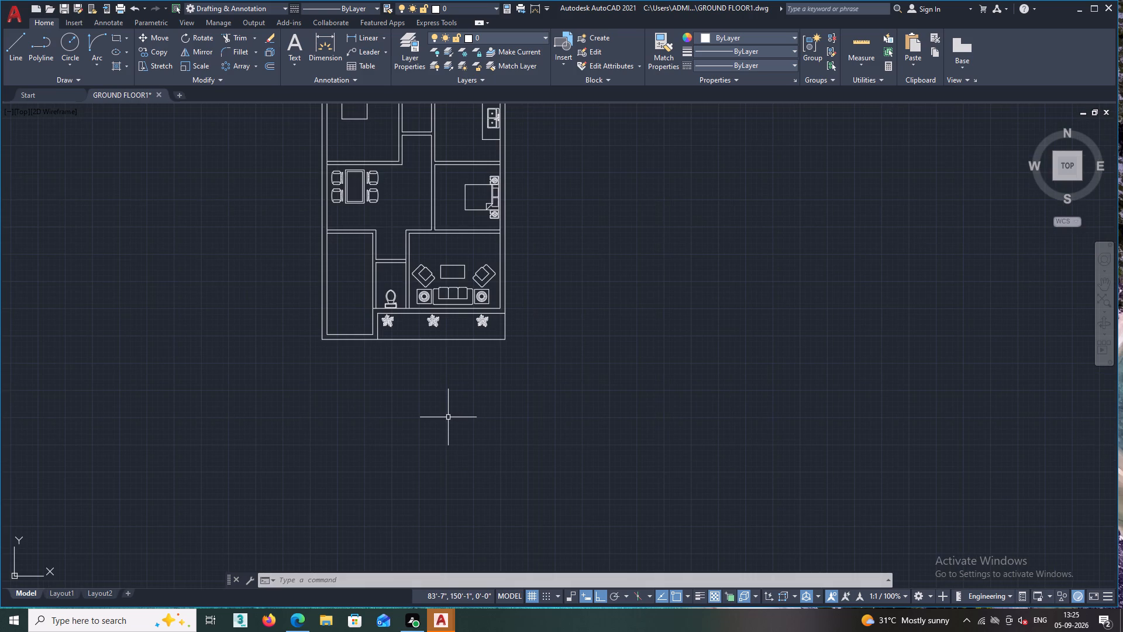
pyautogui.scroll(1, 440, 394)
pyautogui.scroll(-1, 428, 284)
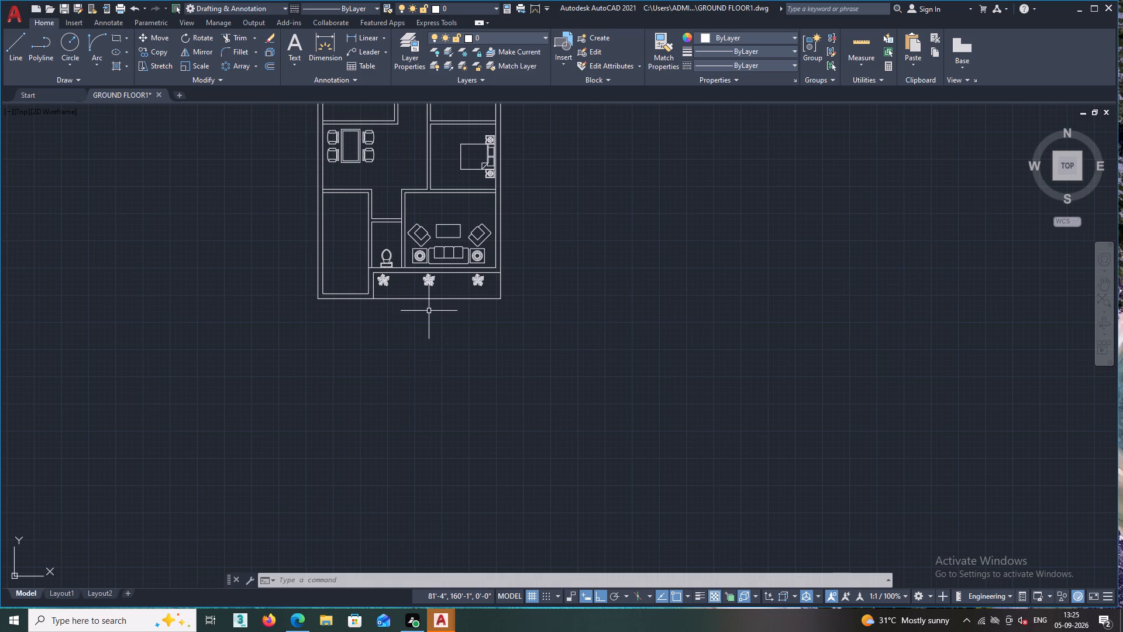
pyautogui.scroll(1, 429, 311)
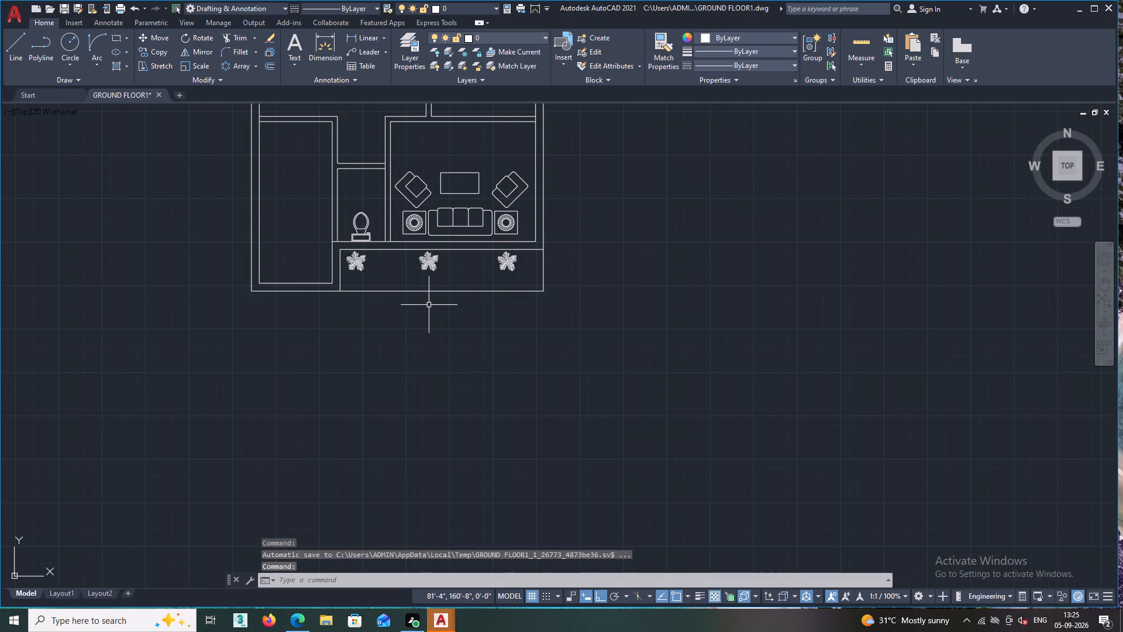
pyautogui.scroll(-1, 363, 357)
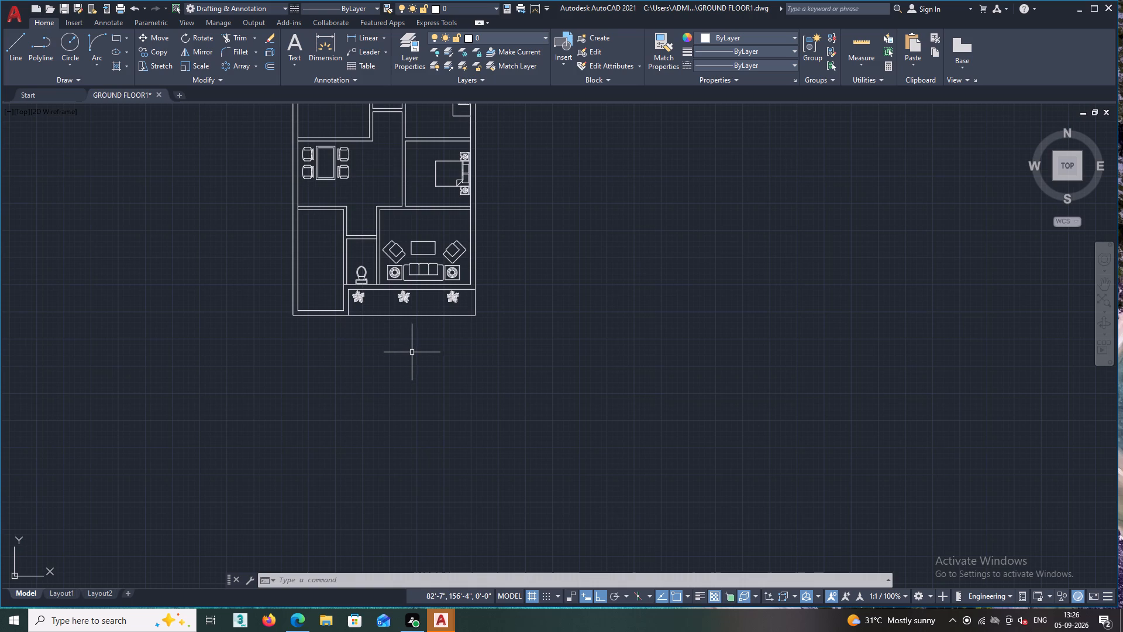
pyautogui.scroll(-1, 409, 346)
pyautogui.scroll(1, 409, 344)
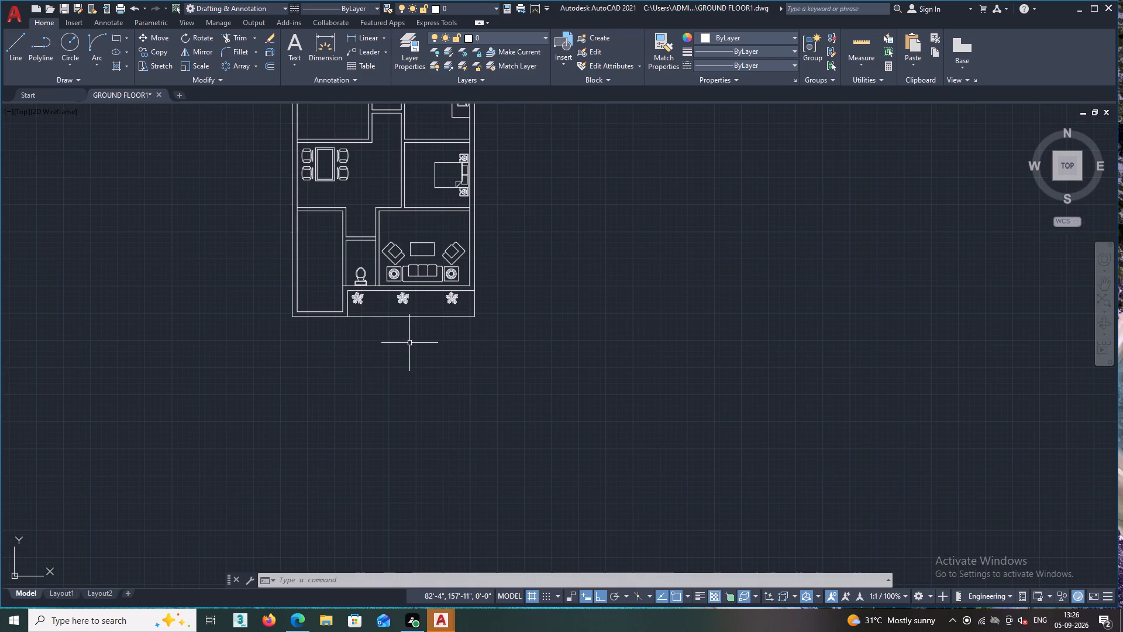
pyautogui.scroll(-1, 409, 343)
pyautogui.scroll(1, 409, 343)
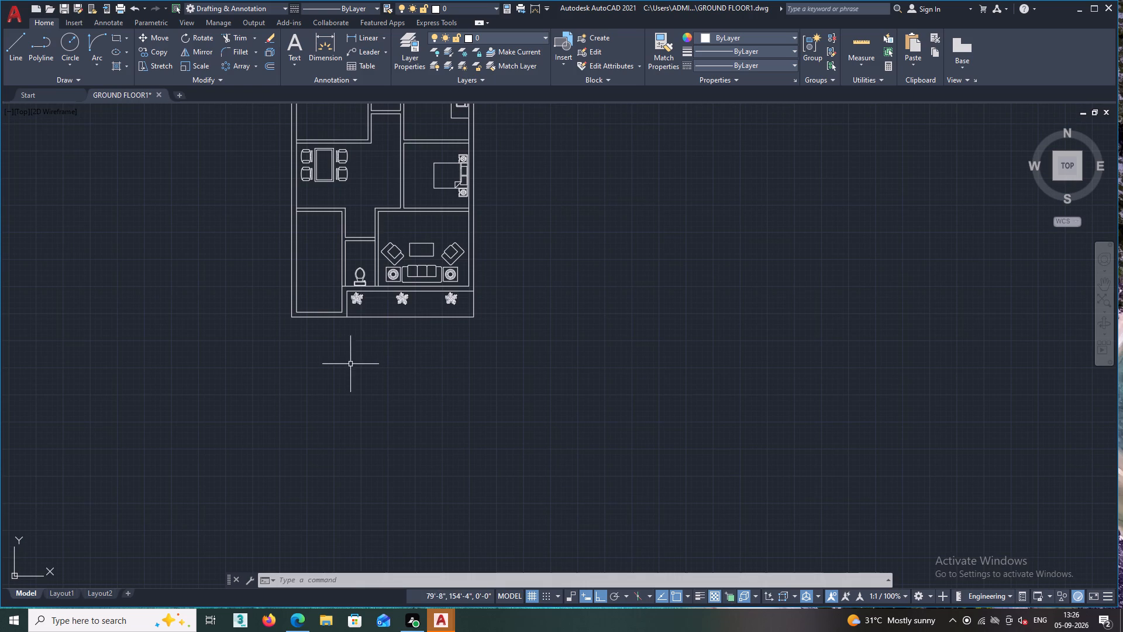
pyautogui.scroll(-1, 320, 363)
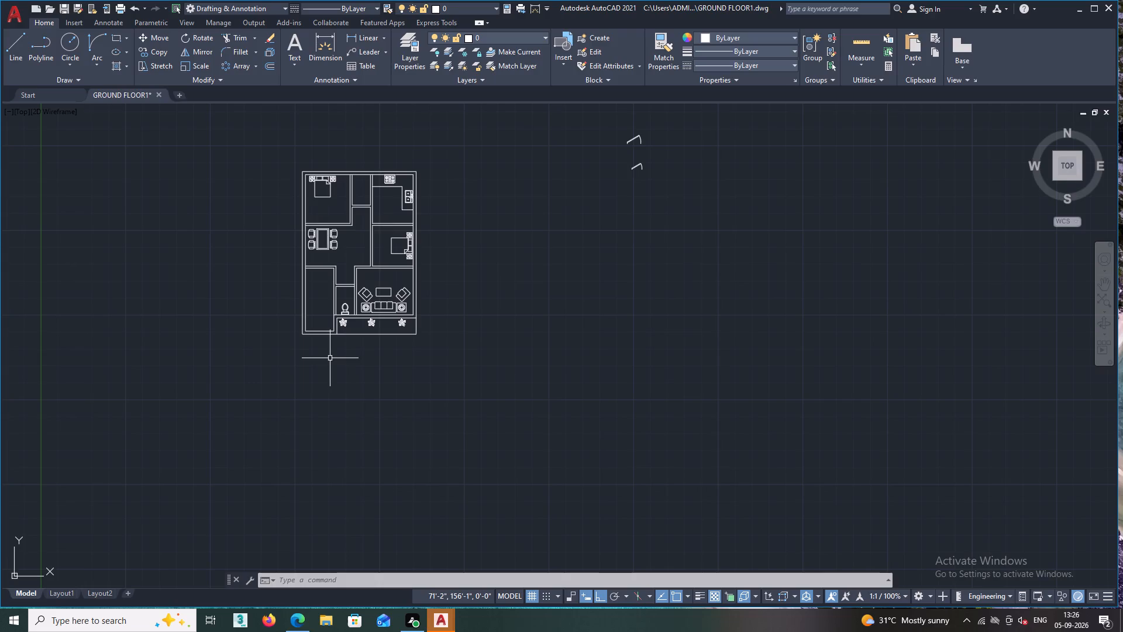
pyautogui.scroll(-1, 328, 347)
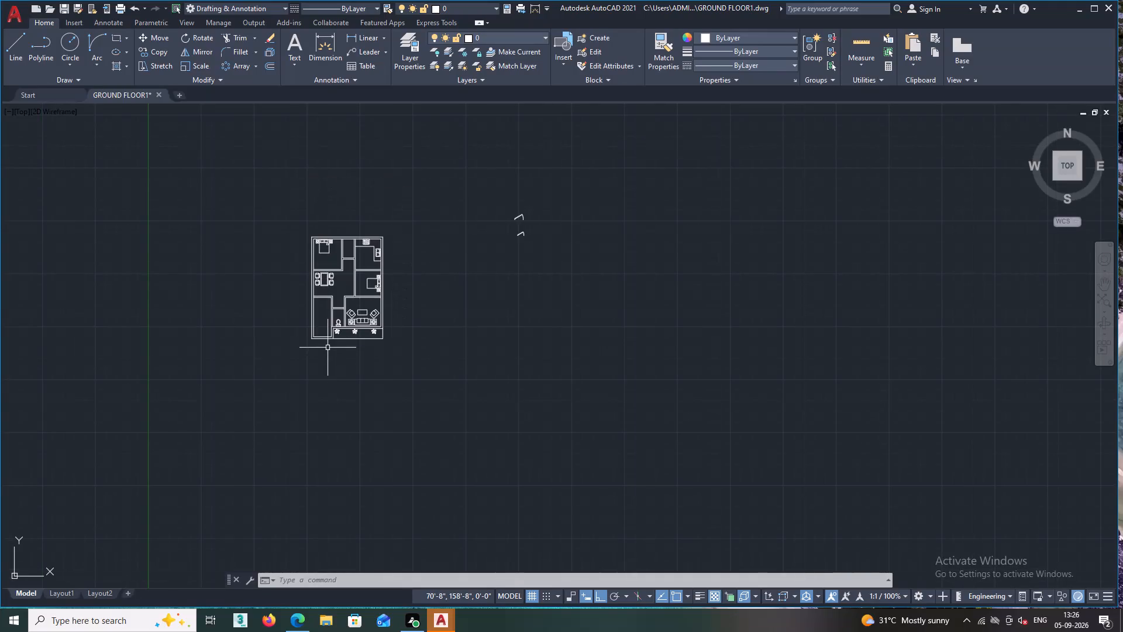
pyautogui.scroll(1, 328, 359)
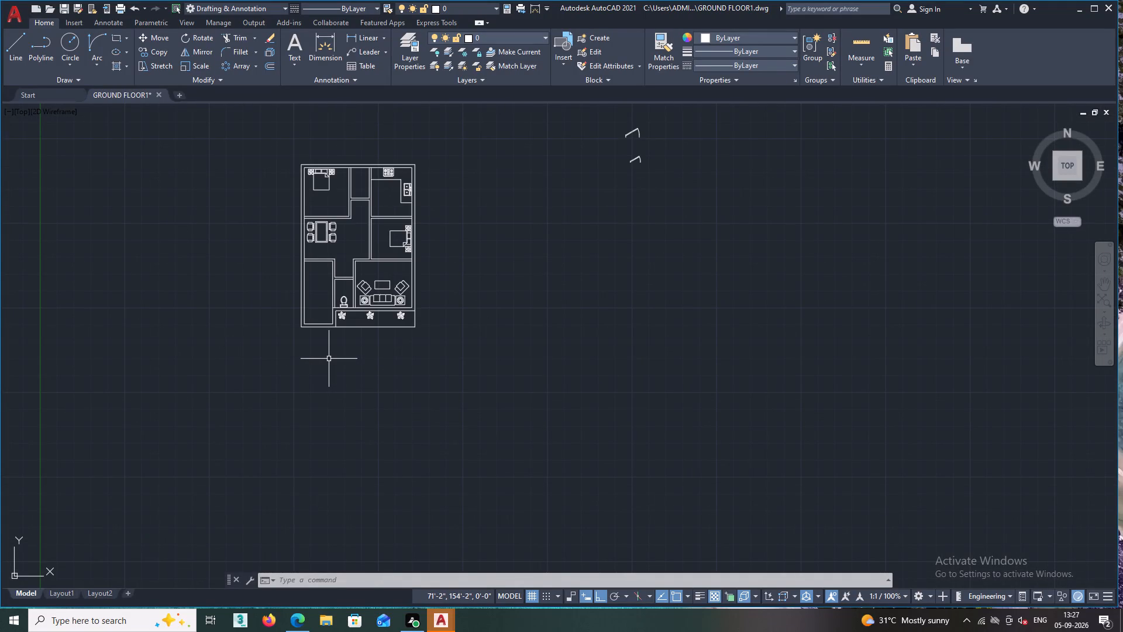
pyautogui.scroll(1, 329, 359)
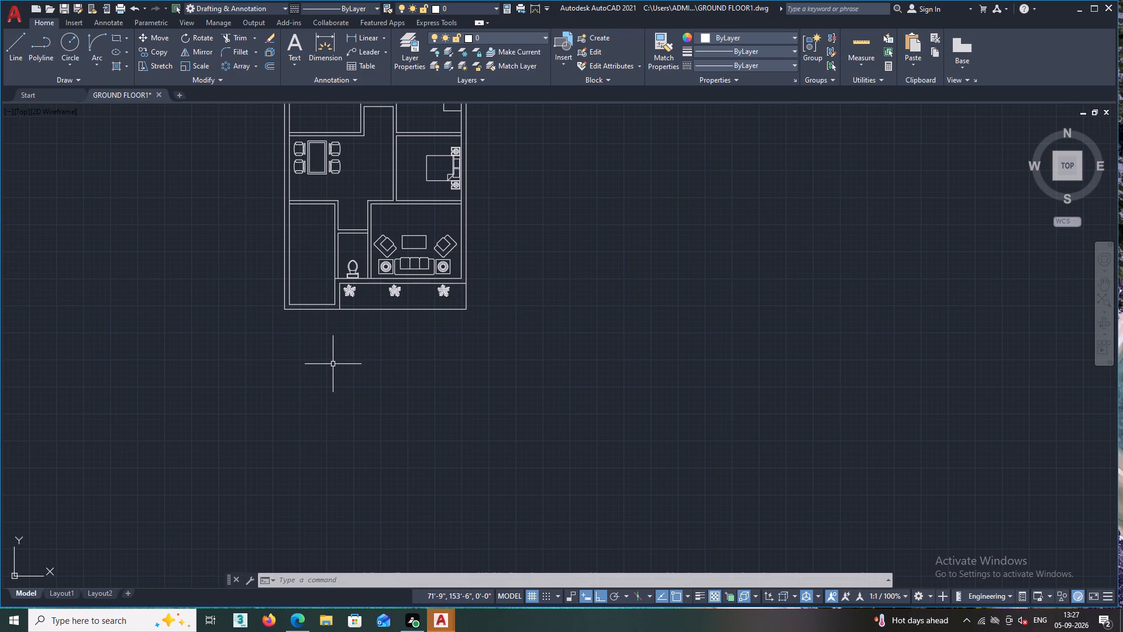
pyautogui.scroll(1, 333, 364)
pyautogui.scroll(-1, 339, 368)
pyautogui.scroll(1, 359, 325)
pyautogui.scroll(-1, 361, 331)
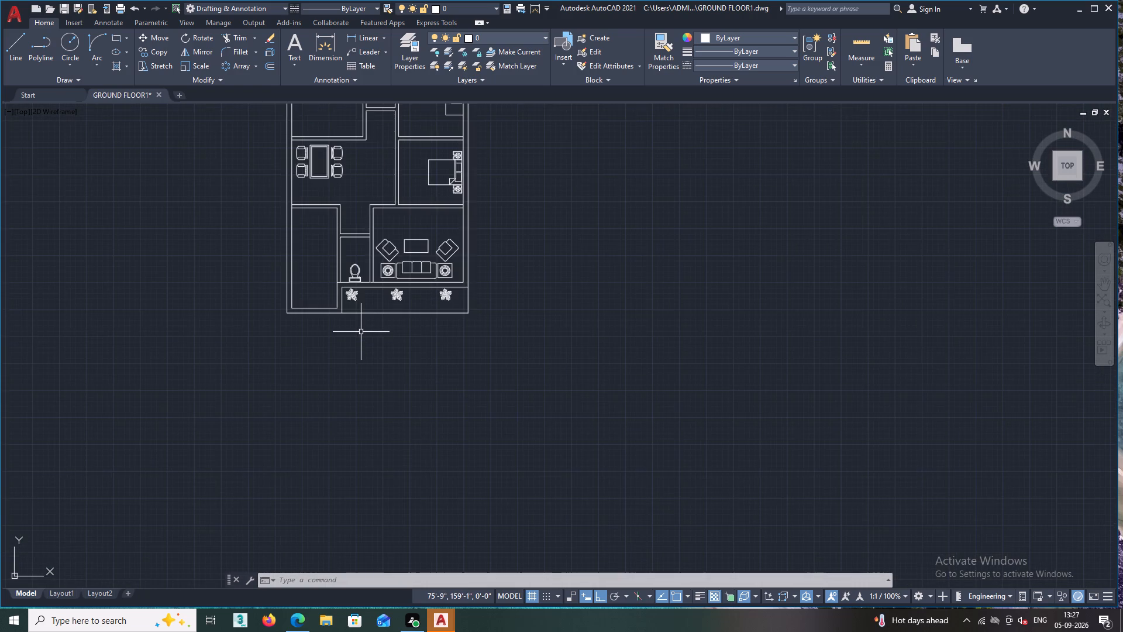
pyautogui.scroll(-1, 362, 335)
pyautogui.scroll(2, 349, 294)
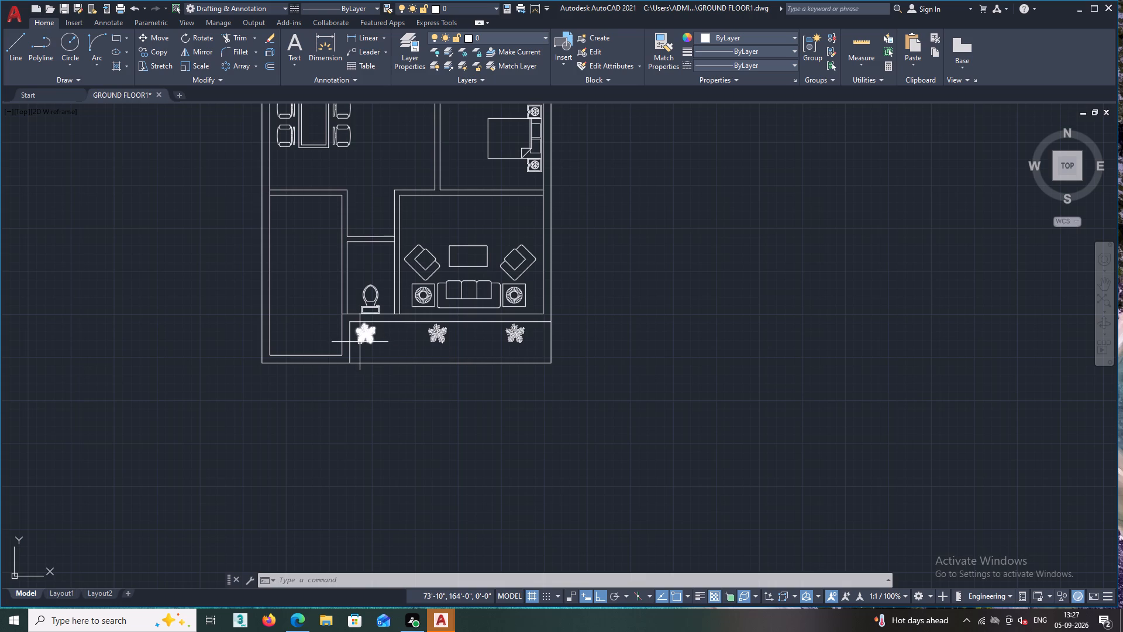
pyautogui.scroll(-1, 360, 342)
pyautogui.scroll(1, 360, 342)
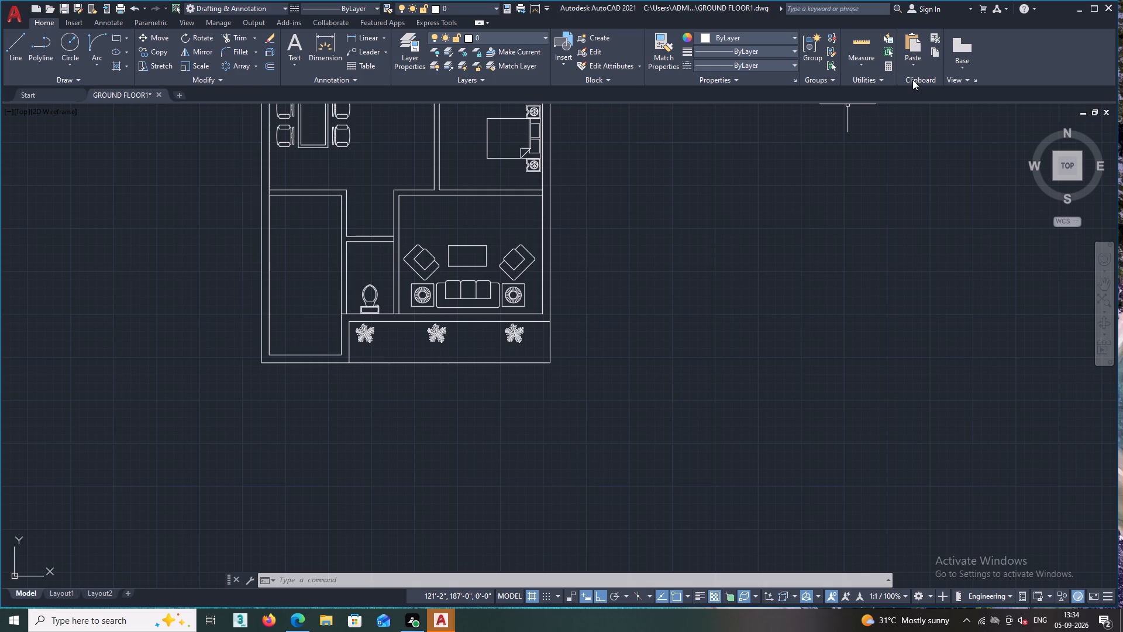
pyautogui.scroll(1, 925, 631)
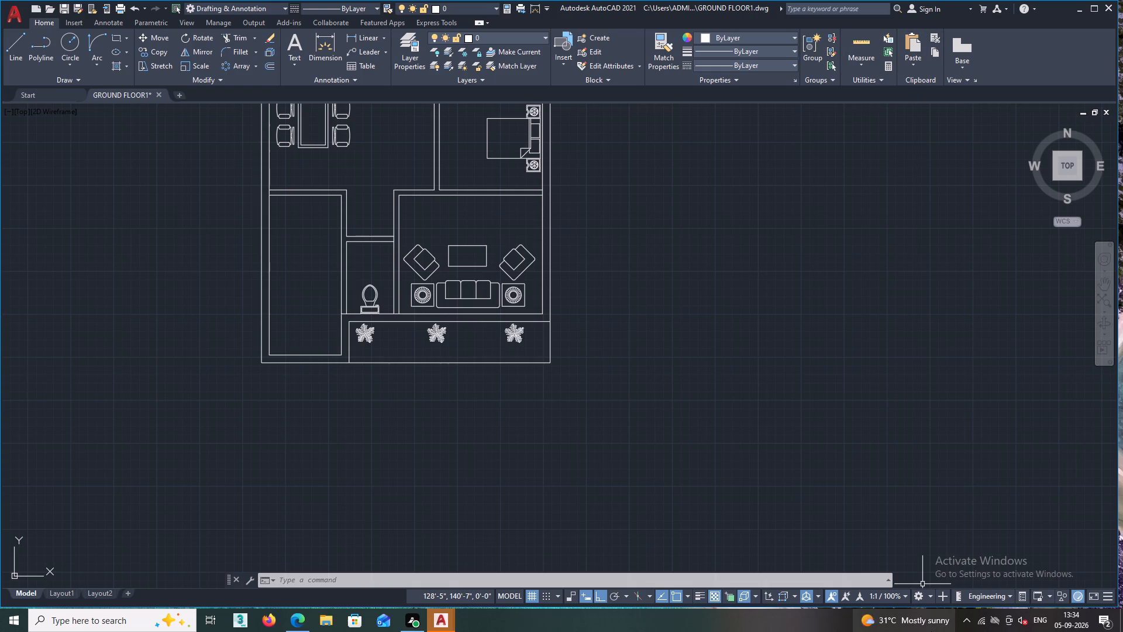
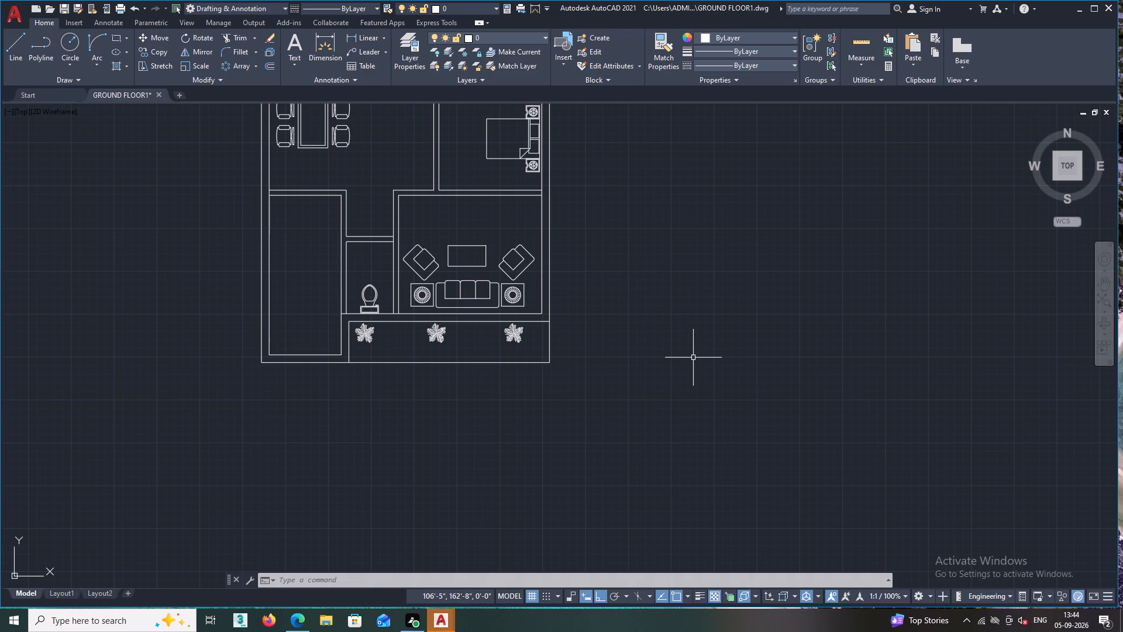
# Examine the ground floor plan as a whole and up close around the living room, toilet and planted front strip.
pyautogui.scroll(-3, 693, 358)
pyautogui.scroll(2, 691, 359)
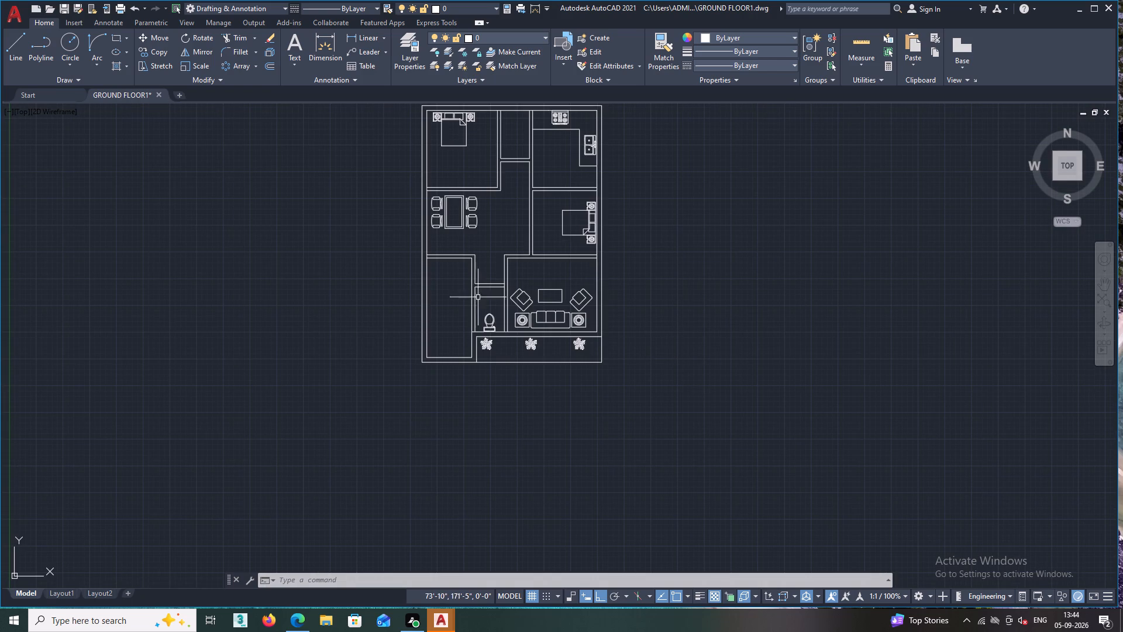
pyautogui.scroll(1, 606, 376)
pyautogui.scroll(-2, 606, 373)
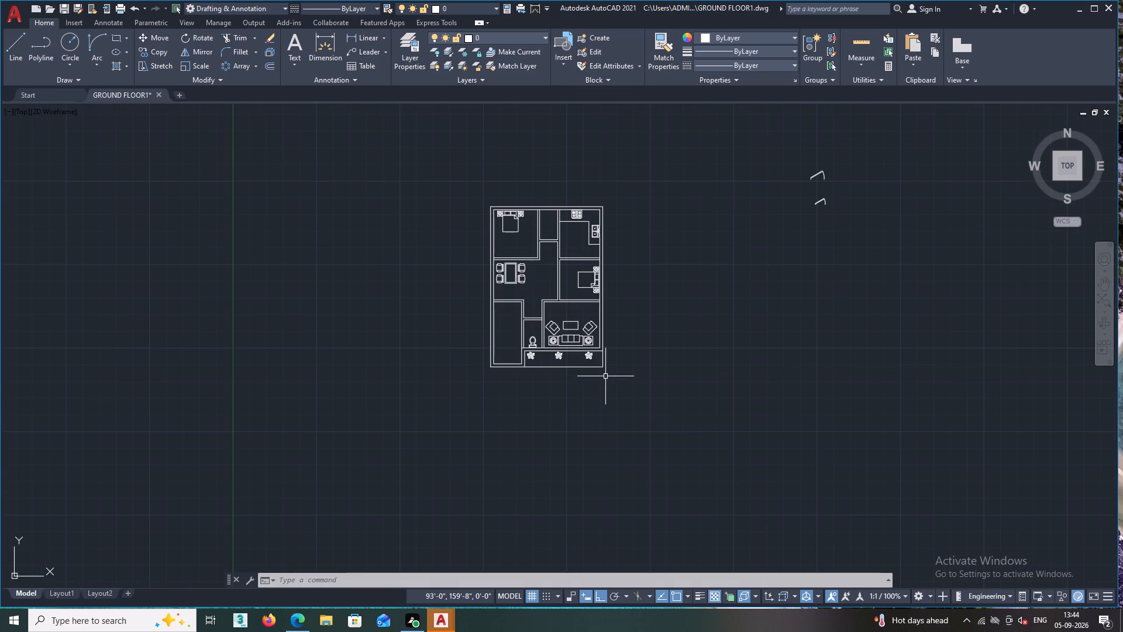
pyautogui.scroll(1, 598, 271)
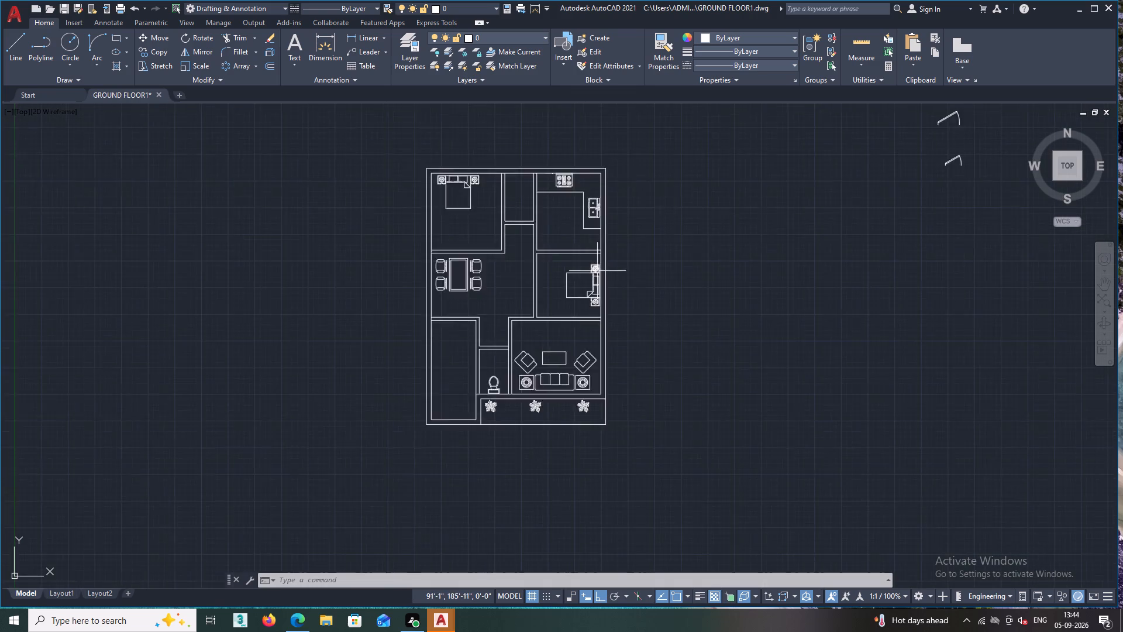
pyautogui.scroll(1, 597, 270)
pyautogui.scroll(1, 503, 334)
pyautogui.scroll(-1, 488, 325)
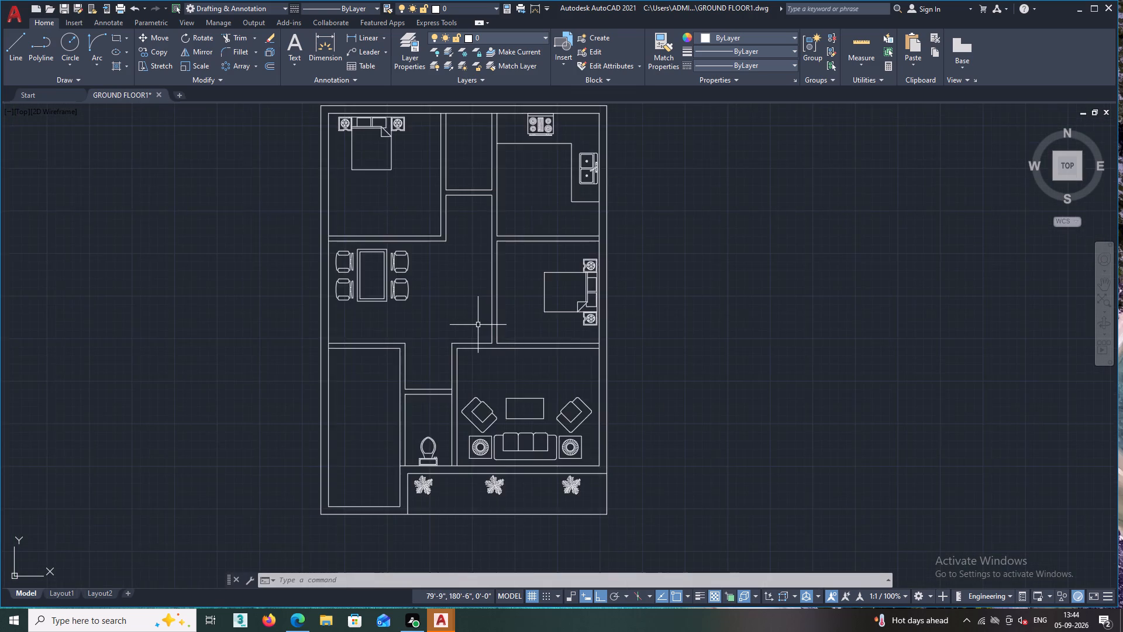
pyautogui.scroll(-1, 478, 325)
pyautogui.scroll(2, 440, 527)
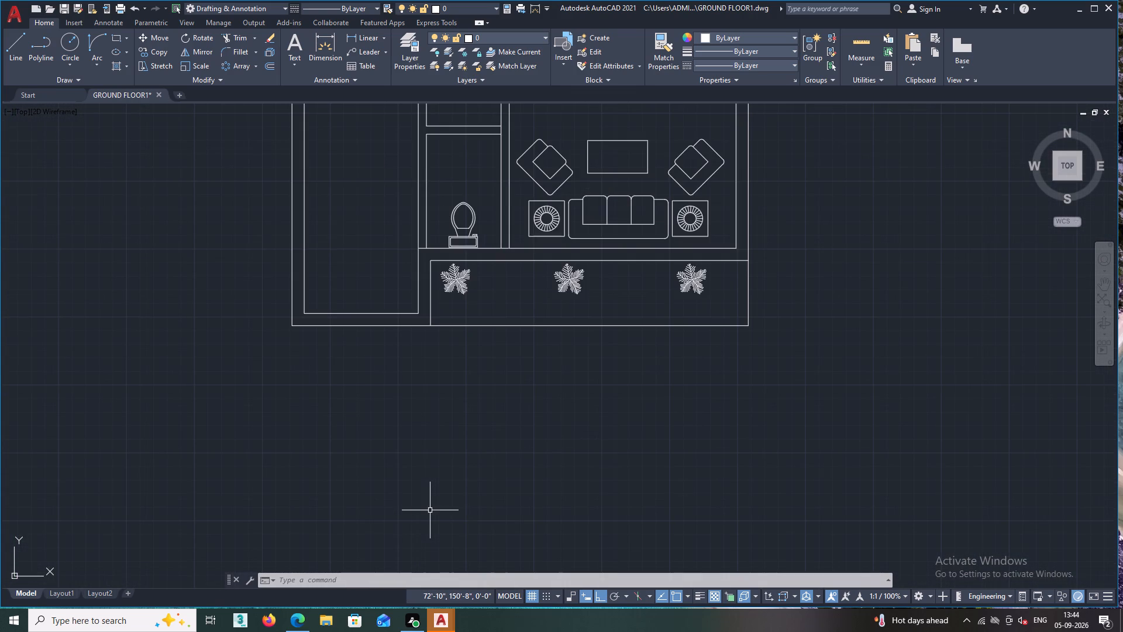
pyautogui.scroll(-2, 430, 512)
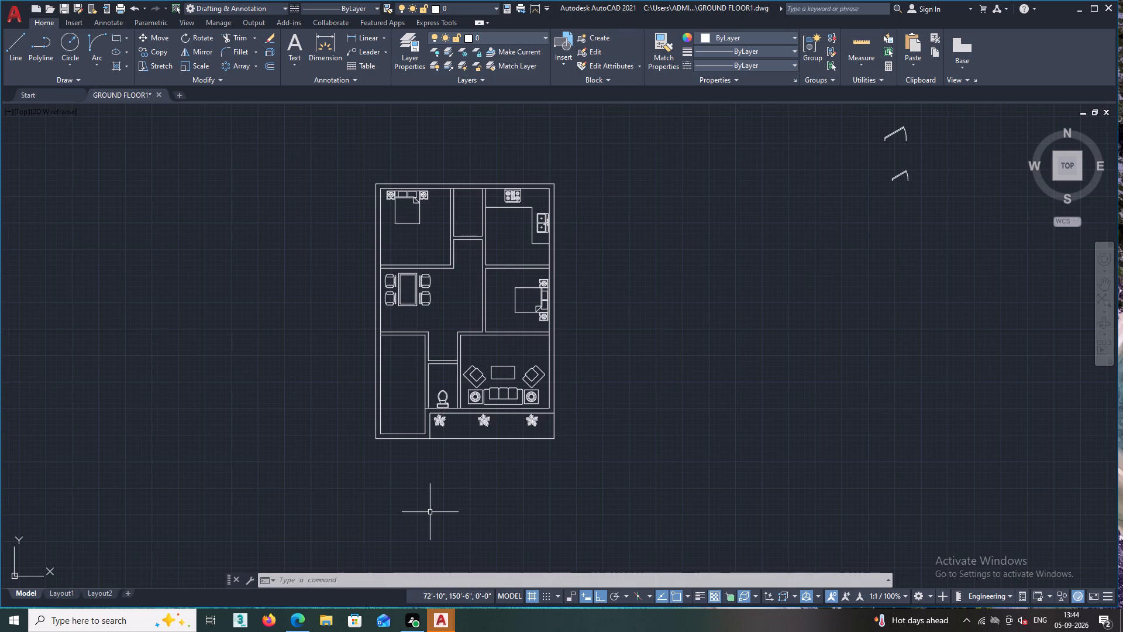
pyautogui.scroll(1, 407, 444)
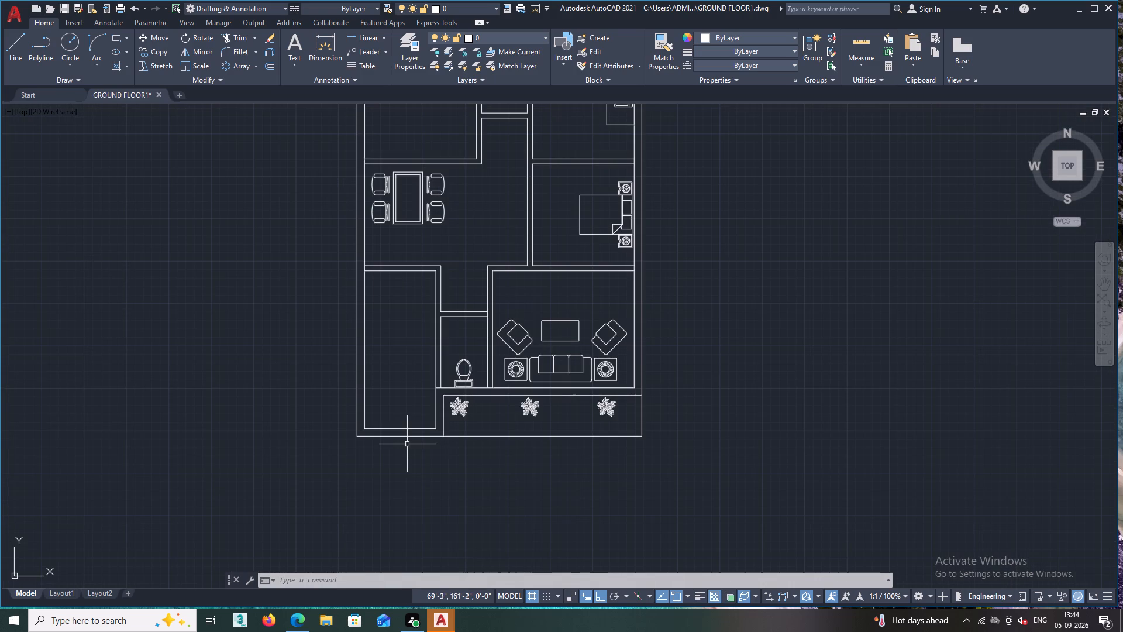
pyautogui.scroll(-2, 408, 449)
pyautogui.scroll(1, 414, 449)
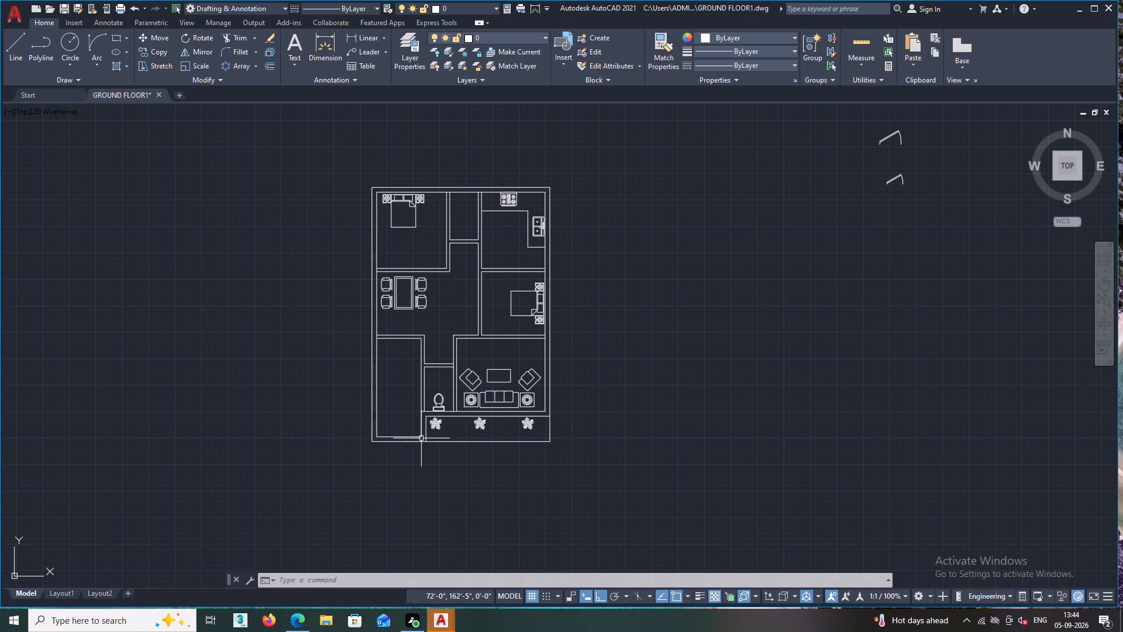
pyautogui.scroll(2, 421, 438)
pyautogui.scroll(-2, 421, 438)
pyautogui.scroll(2, 421, 438)
pyautogui.scroll(-3, 421, 438)
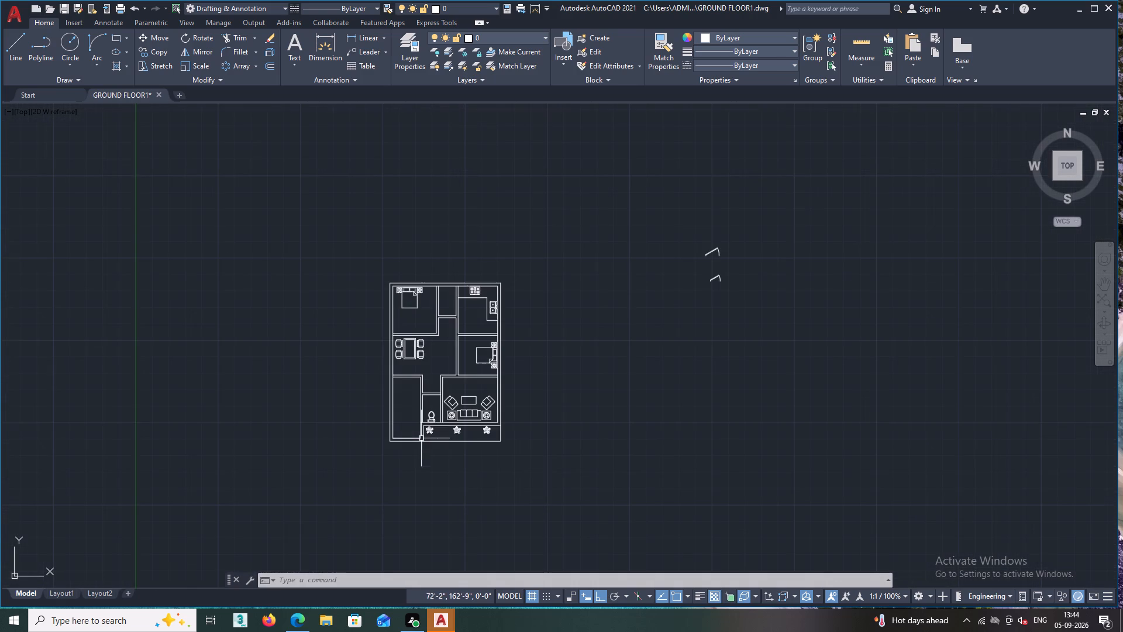
pyautogui.scroll(2, 494, 455)
pyautogui.scroll(-3, 491, 452)
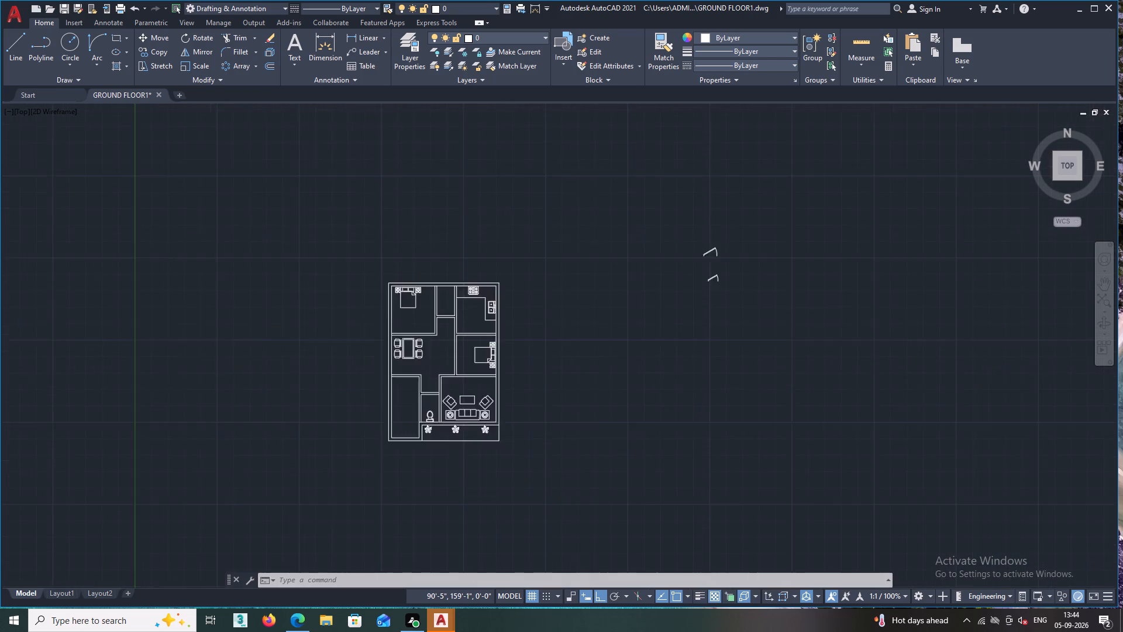
pyautogui.scroll(3, 457, 445)
pyautogui.scroll(-3, 448, 439)
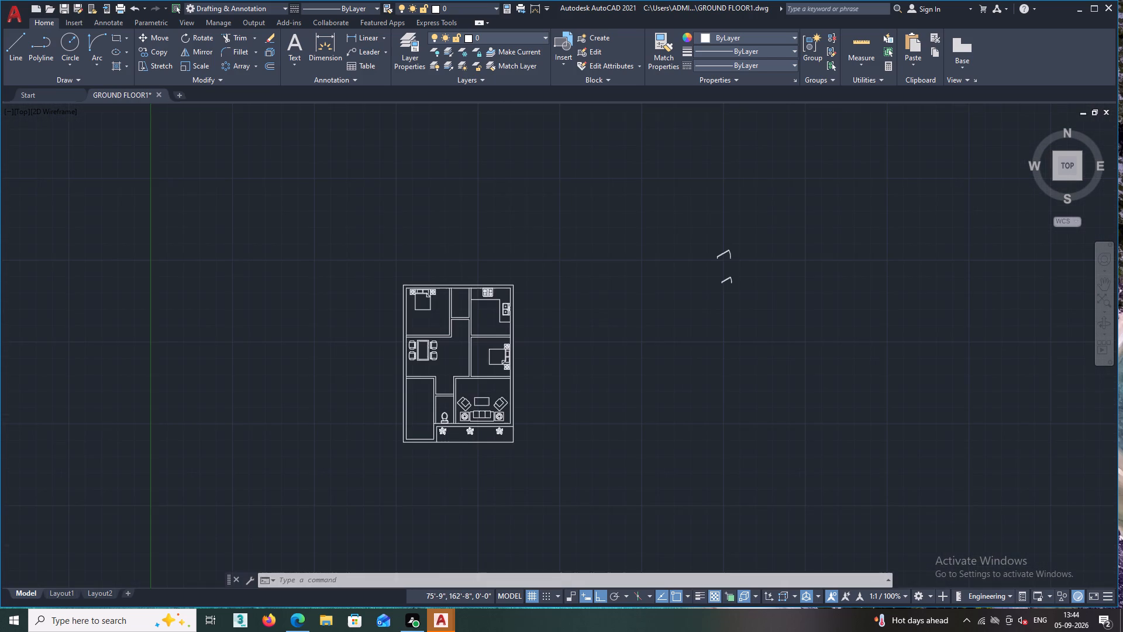
pyautogui.scroll(5, 450, 439)
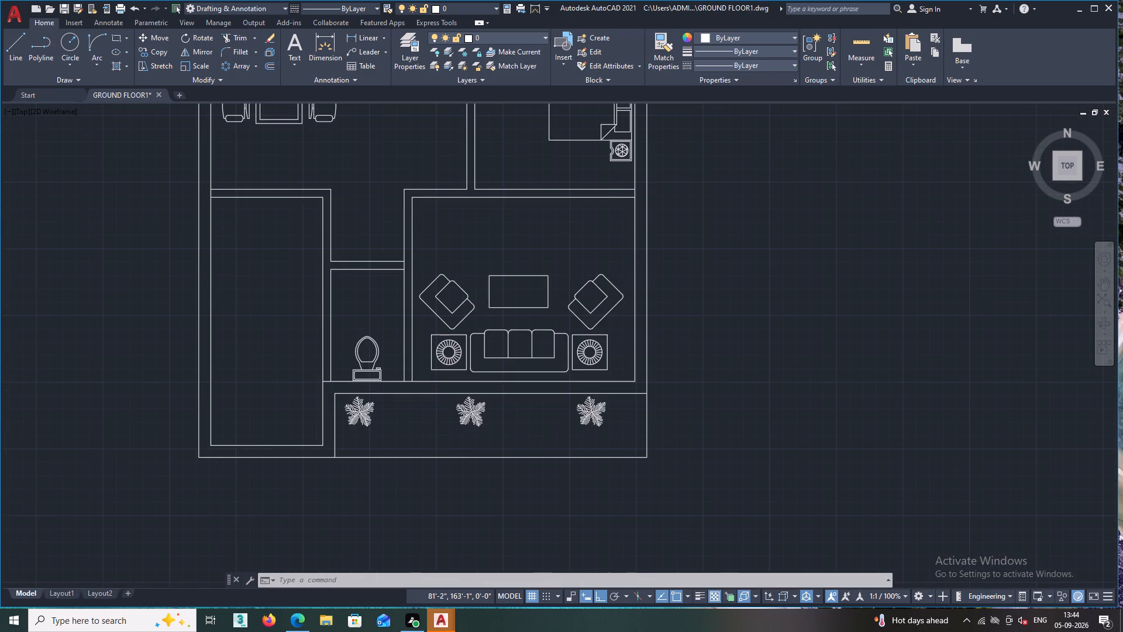
pyautogui.scroll(-4, 468, 440)
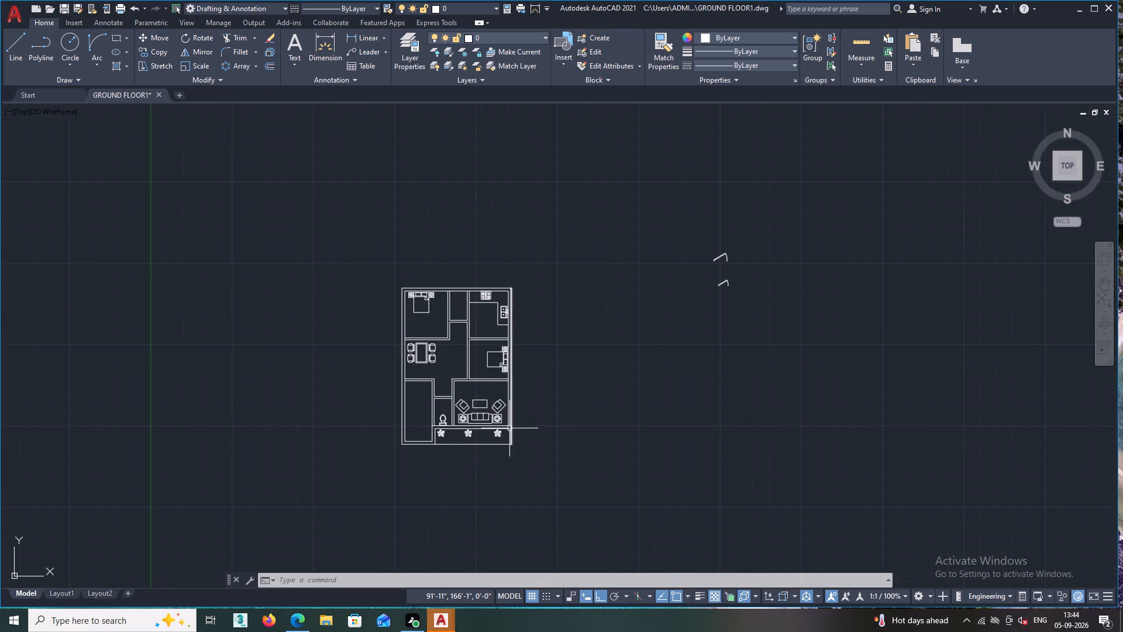
pyautogui.scroll(2, 509, 428)
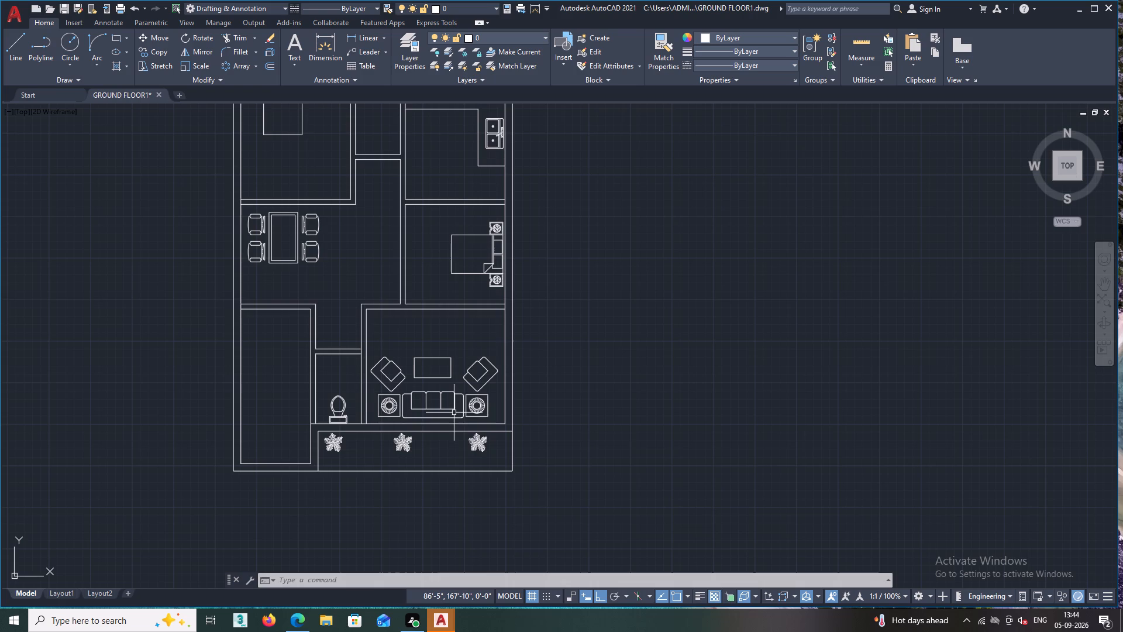
pyautogui.scroll(1, 454, 413)
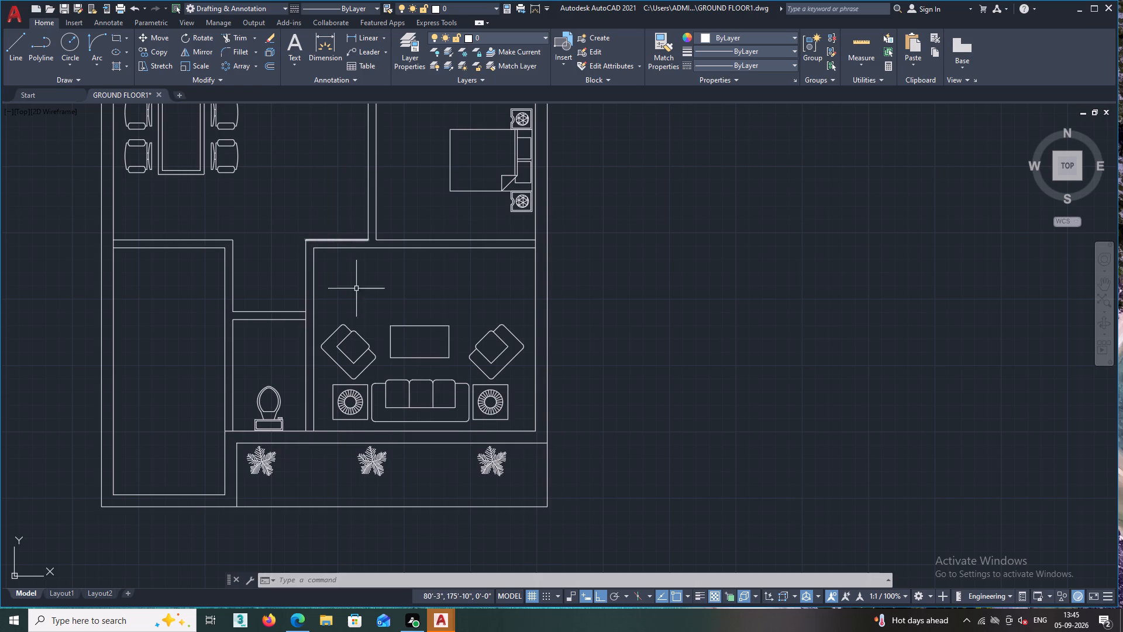
pyautogui.scroll(-2, 417, 354)
pyautogui.scroll(2, 419, 354)
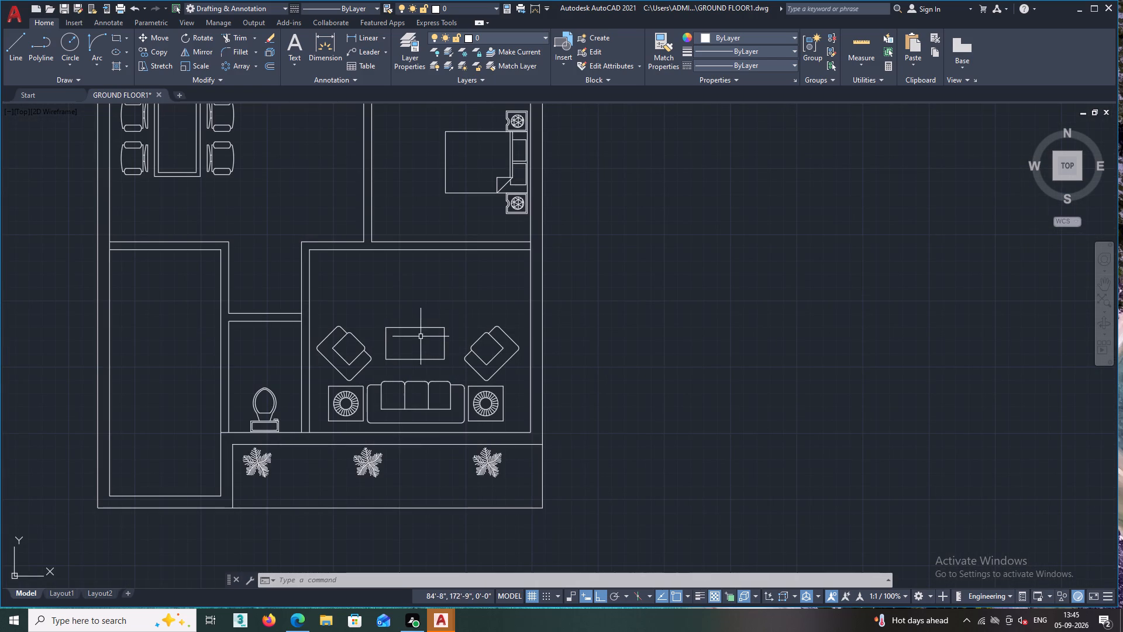
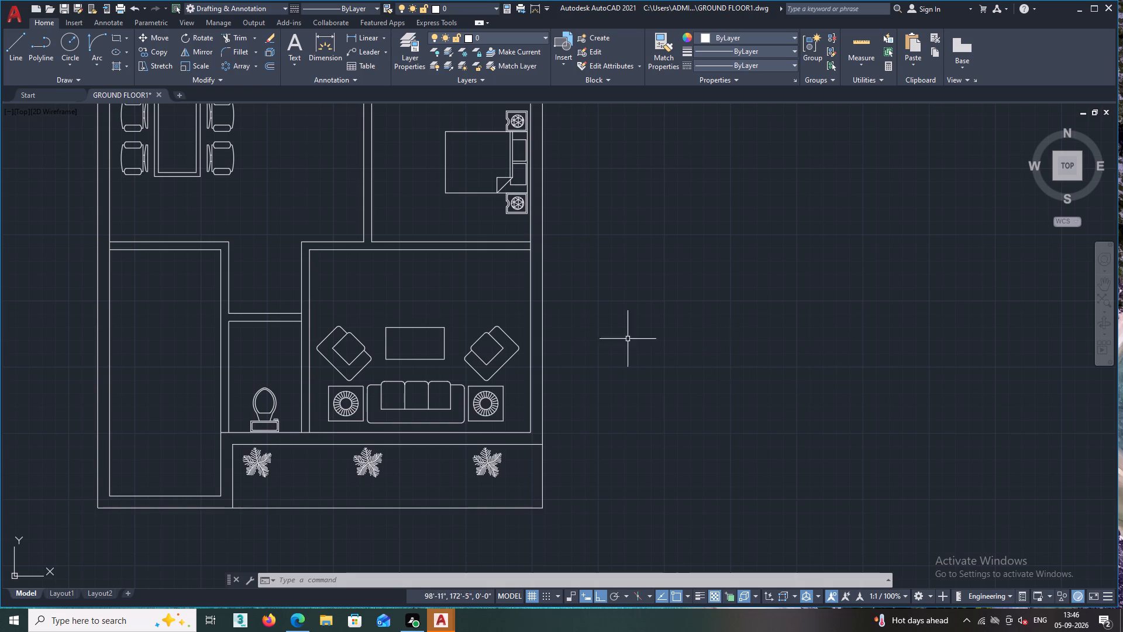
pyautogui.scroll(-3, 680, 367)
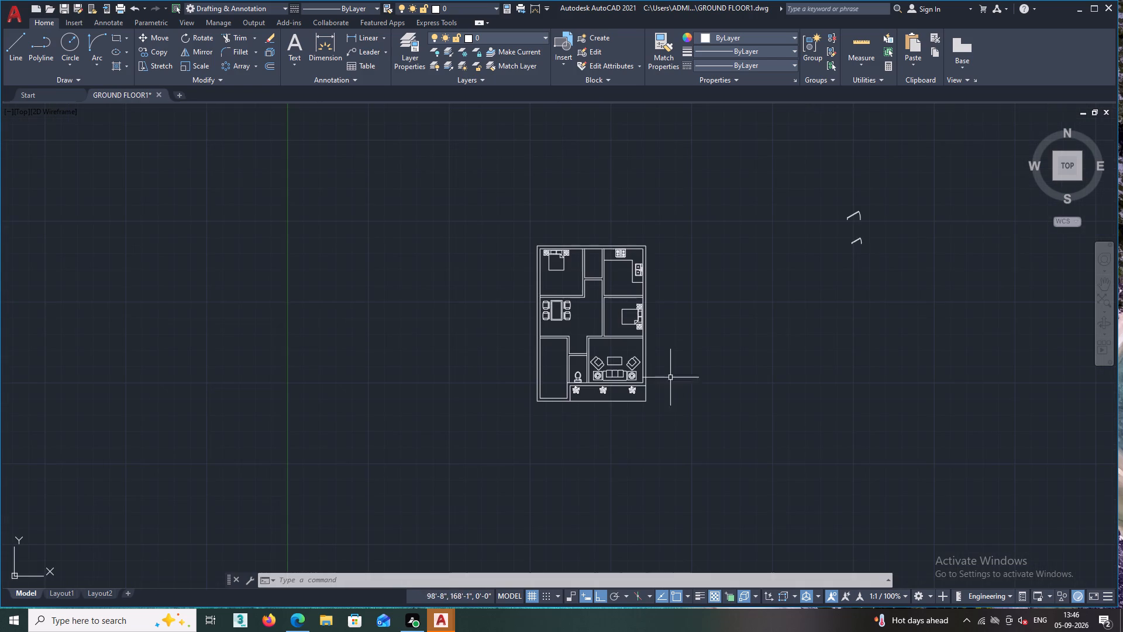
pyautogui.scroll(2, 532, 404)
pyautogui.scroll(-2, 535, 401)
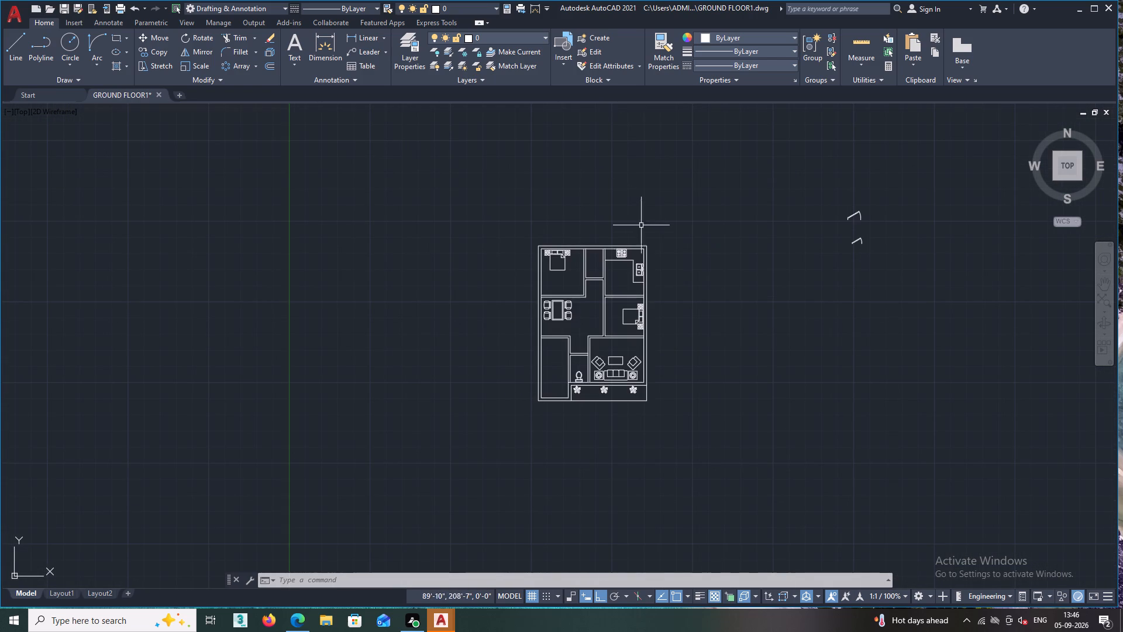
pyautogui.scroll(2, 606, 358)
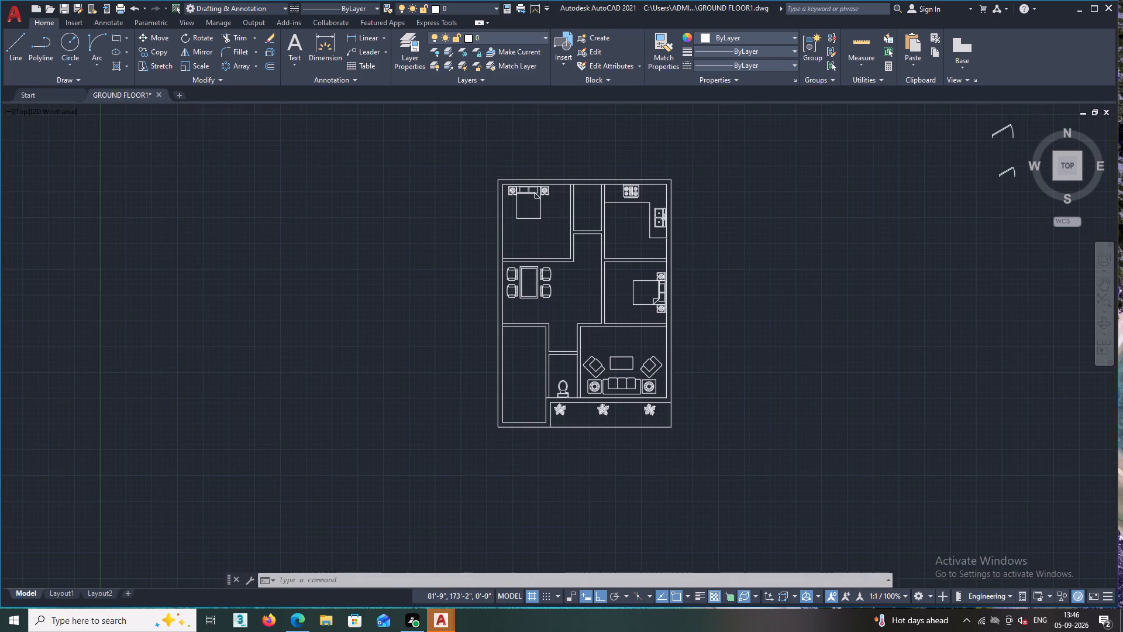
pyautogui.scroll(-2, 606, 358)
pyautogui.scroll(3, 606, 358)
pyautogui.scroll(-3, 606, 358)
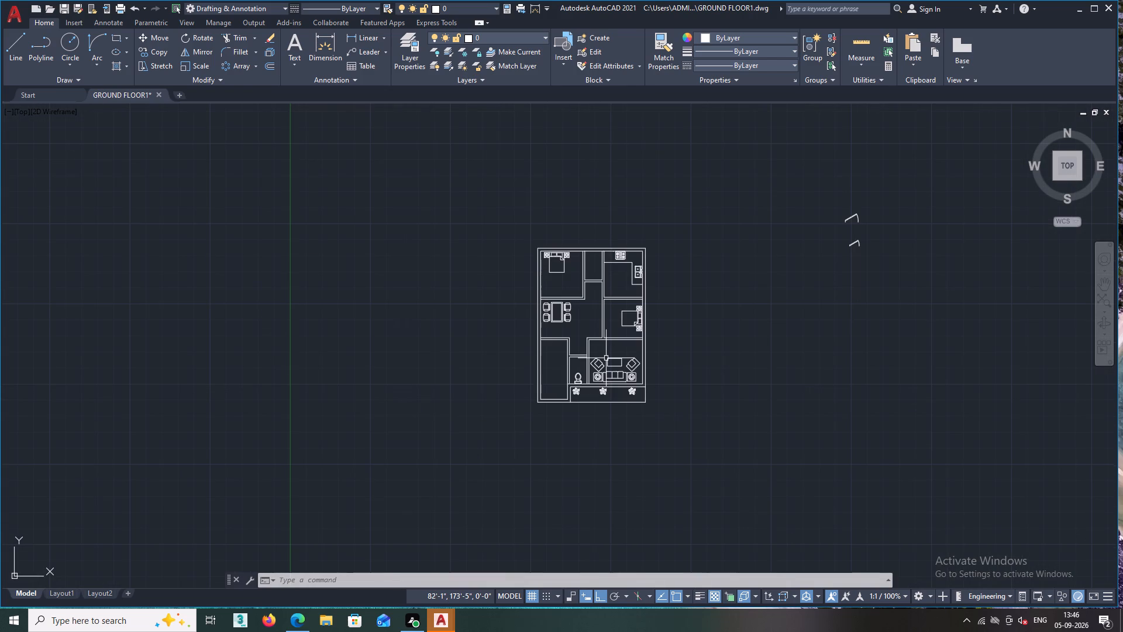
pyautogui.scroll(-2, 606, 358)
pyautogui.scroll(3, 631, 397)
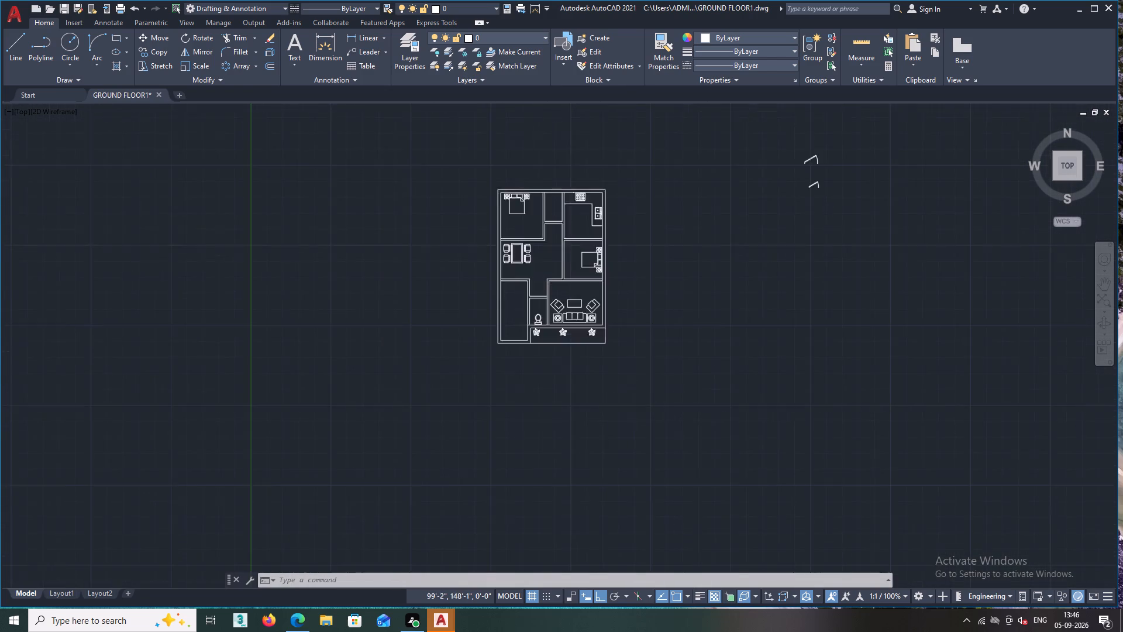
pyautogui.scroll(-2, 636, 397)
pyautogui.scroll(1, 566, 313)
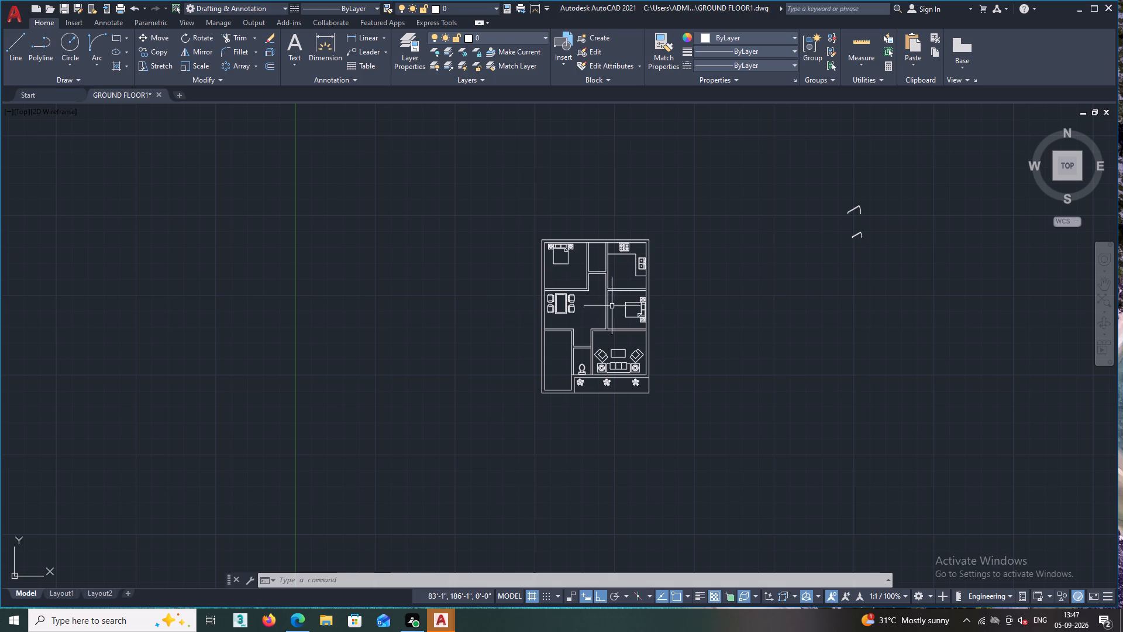
# Examine the ground floor plan up close around the two bedrooms, dining area and kitchen.
pyautogui.scroll(2, 590, 356)
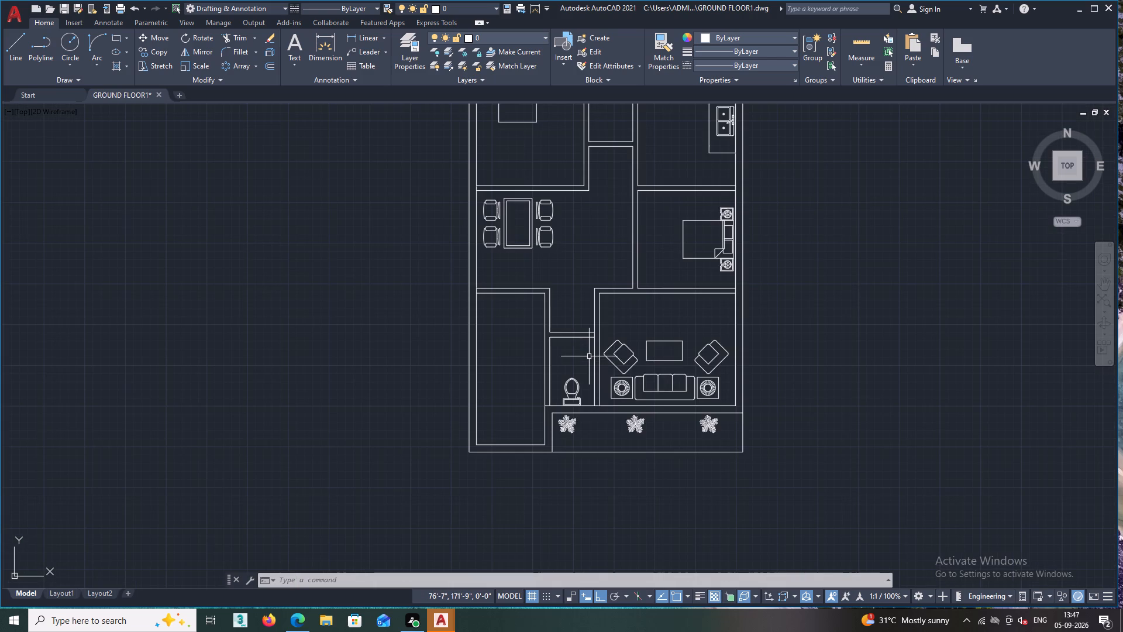
pyautogui.scroll(-1, 589, 356)
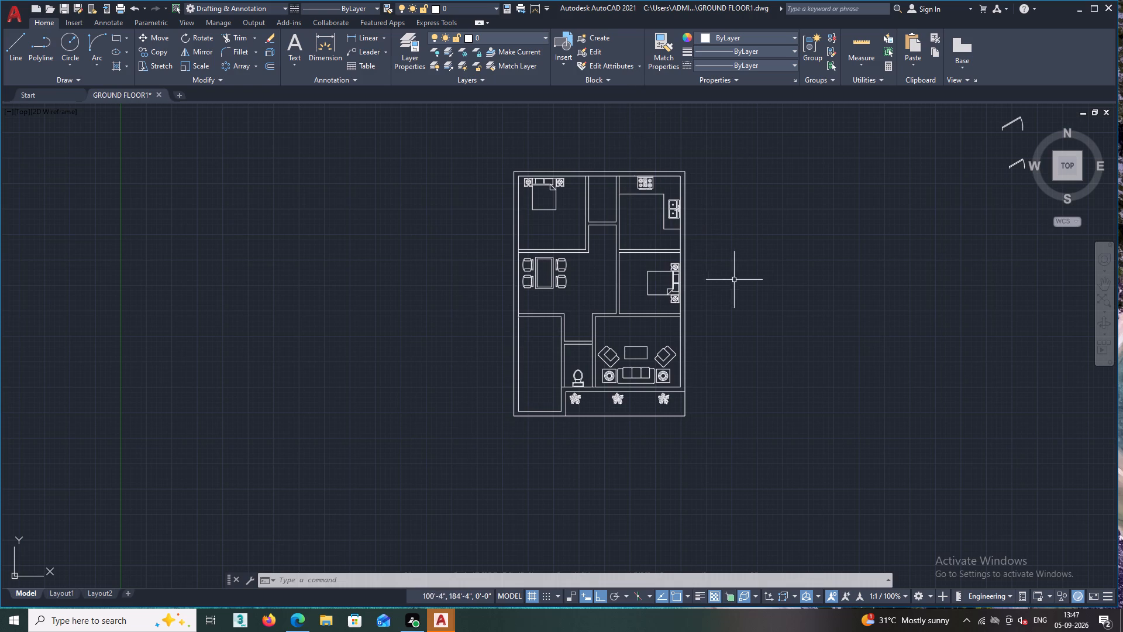
pyautogui.scroll(2, 655, 304)
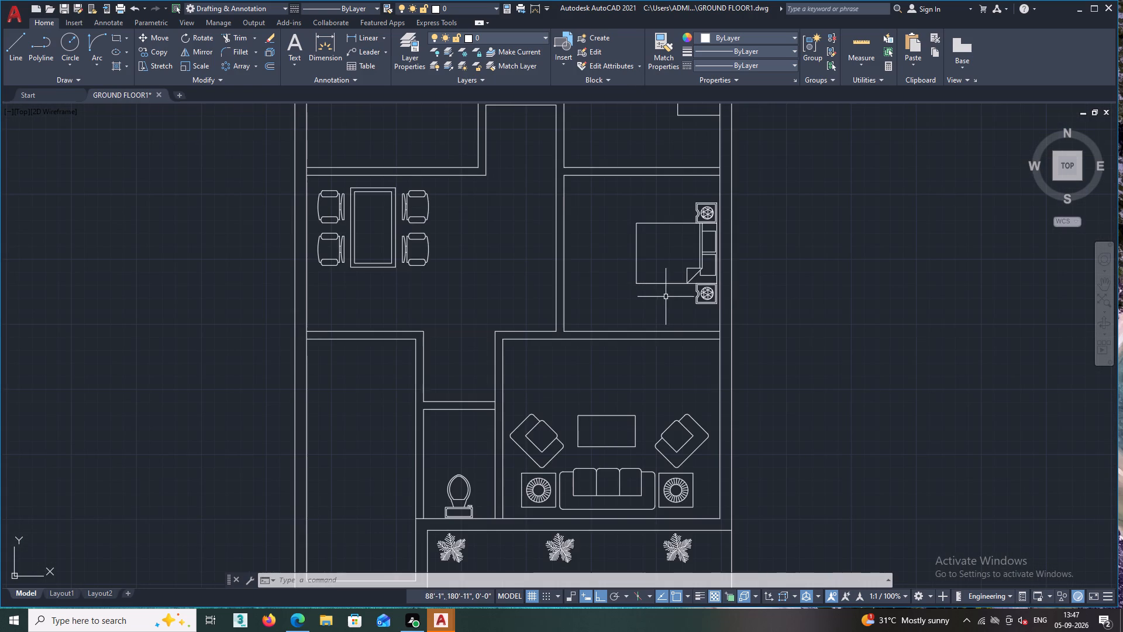
pyautogui.scroll(2, 680, 327)
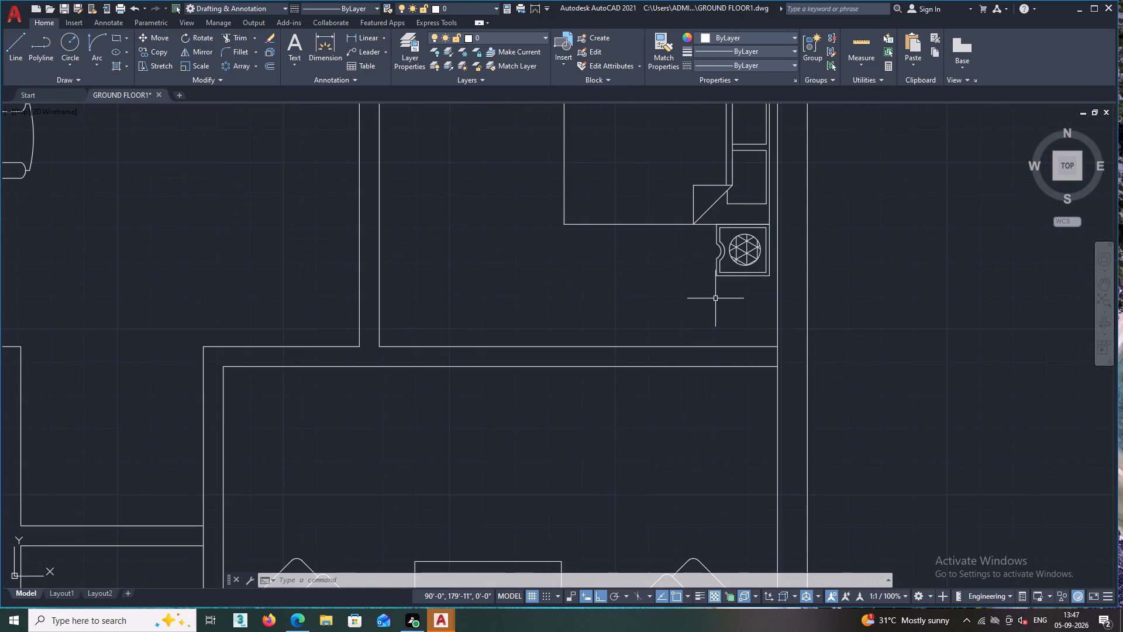
pyautogui.scroll(-5, 715, 298)
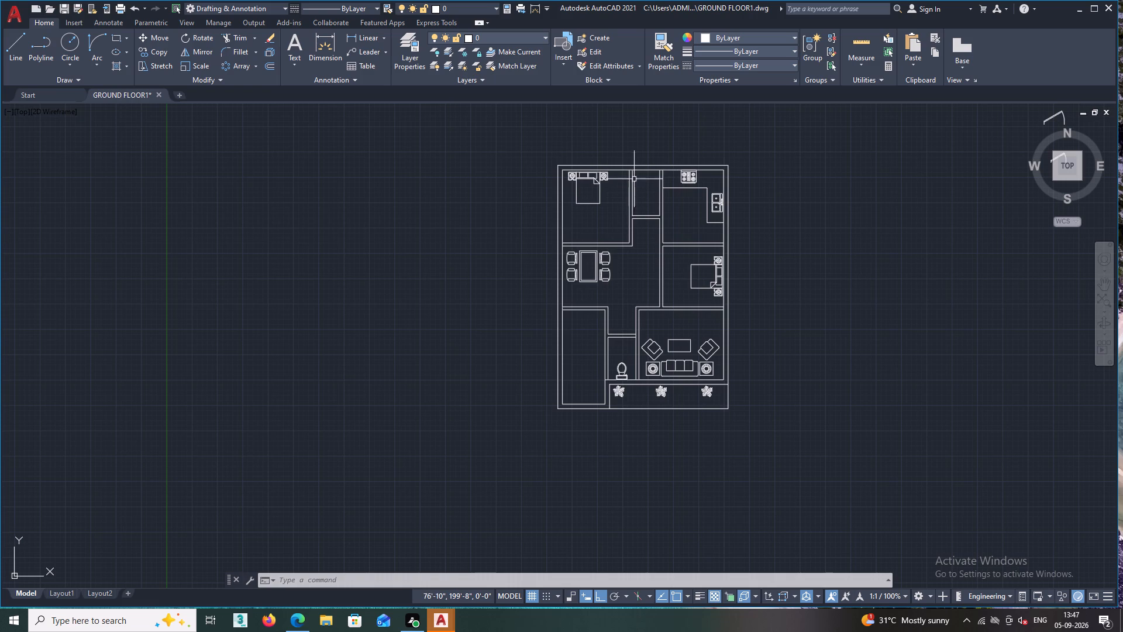
pyautogui.scroll(2, 578, 198)
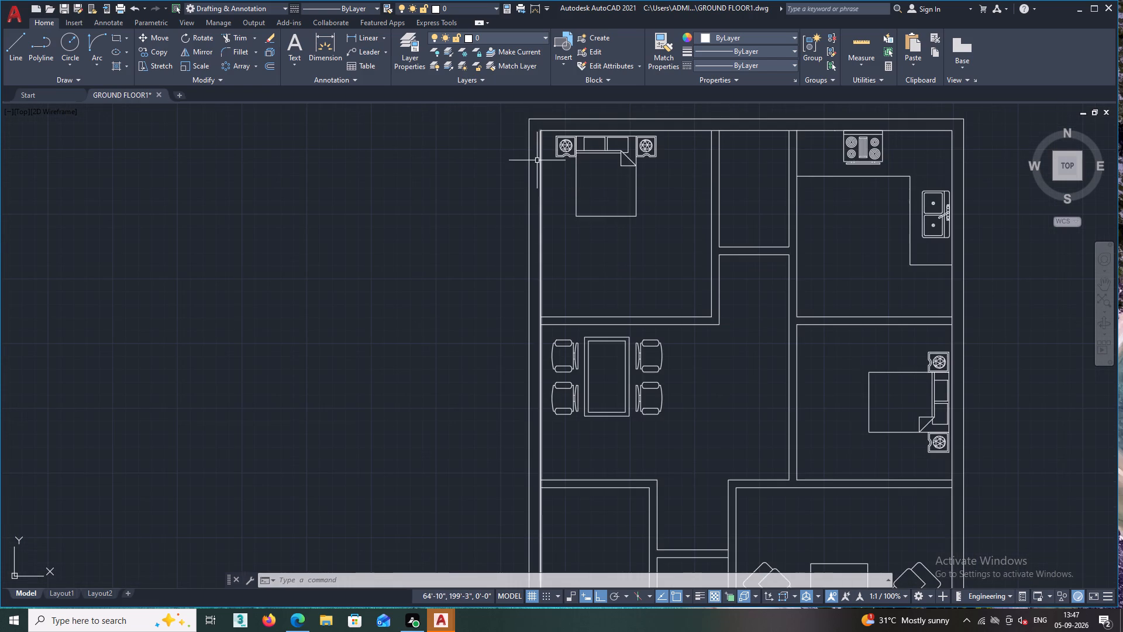
pyautogui.scroll(1, 608, 152)
pyautogui.scroll(-2, 608, 152)
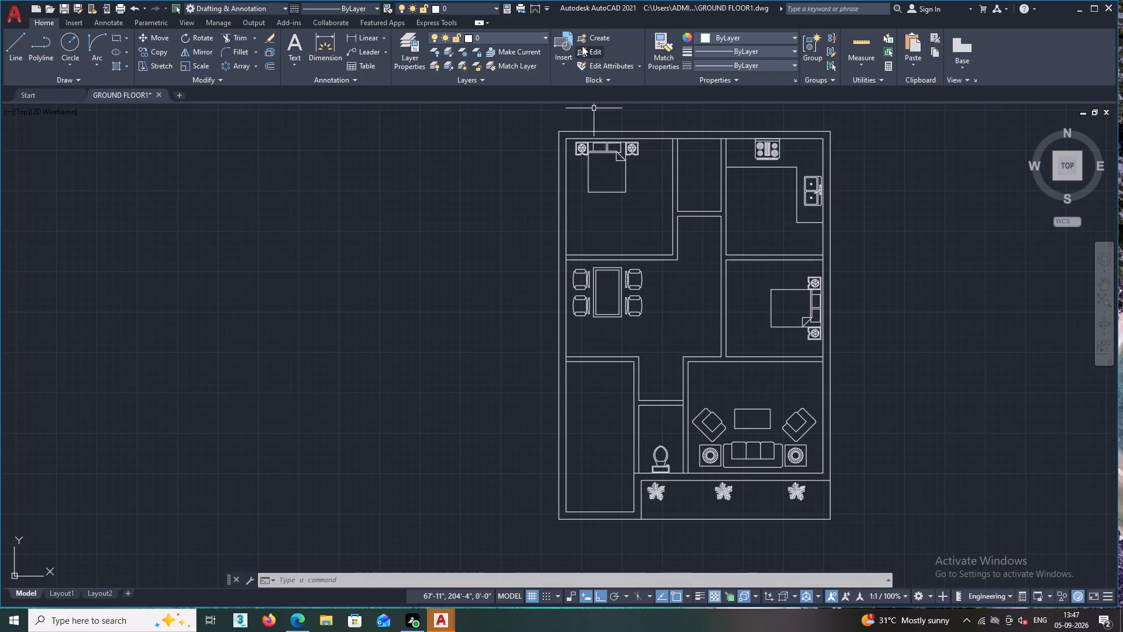
pyautogui.scroll(1, 622, 145)
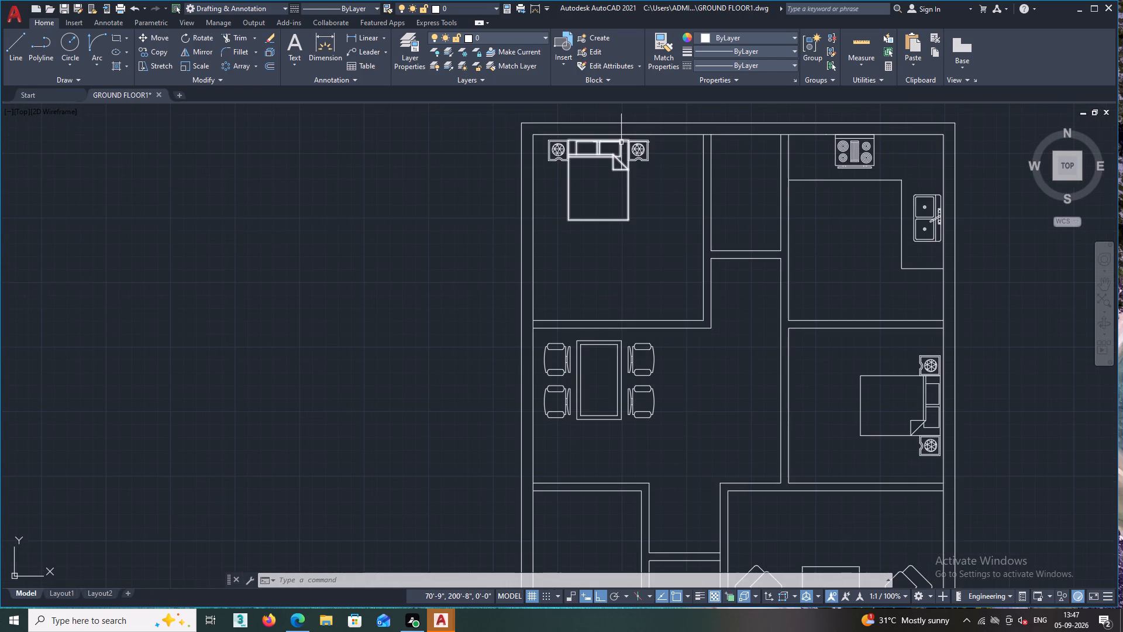
pyautogui.scroll(3, 621, 142)
pyautogui.scroll(-3, 621, 142)
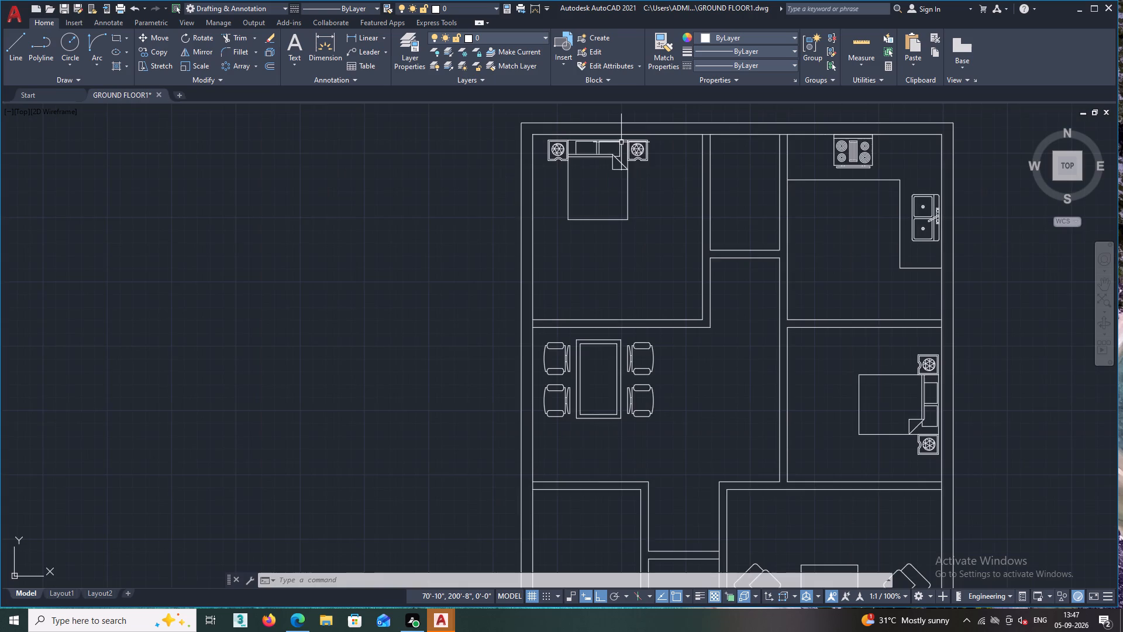
pyautogui.scroll(-3, 621, 142)
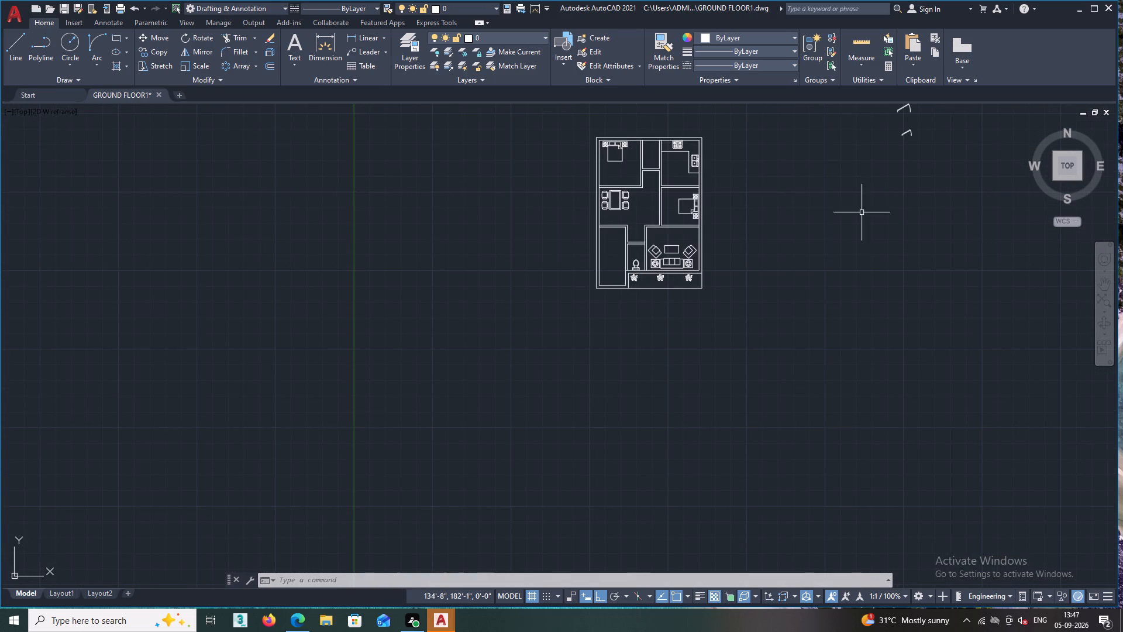
# Examine the front part of the plan around the living room seating, toilet and planted strip.
pyautogui.scroll(1, 639, 274)
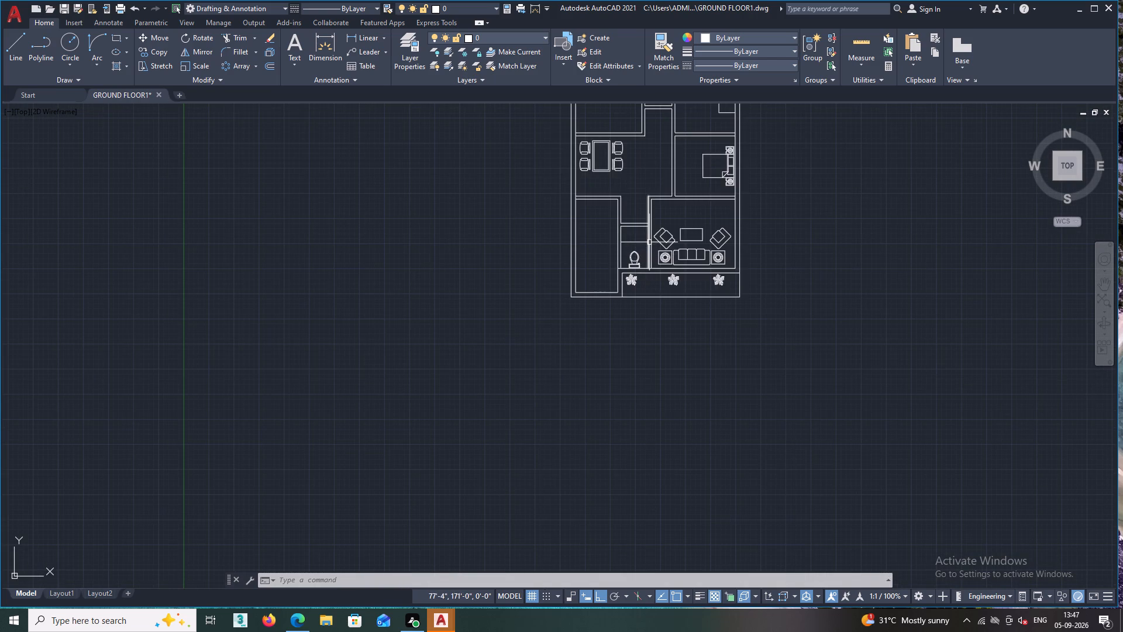
pyautogui.scroll(3, 650, 243)
pyautogui.scroll(-5, 652, 244)
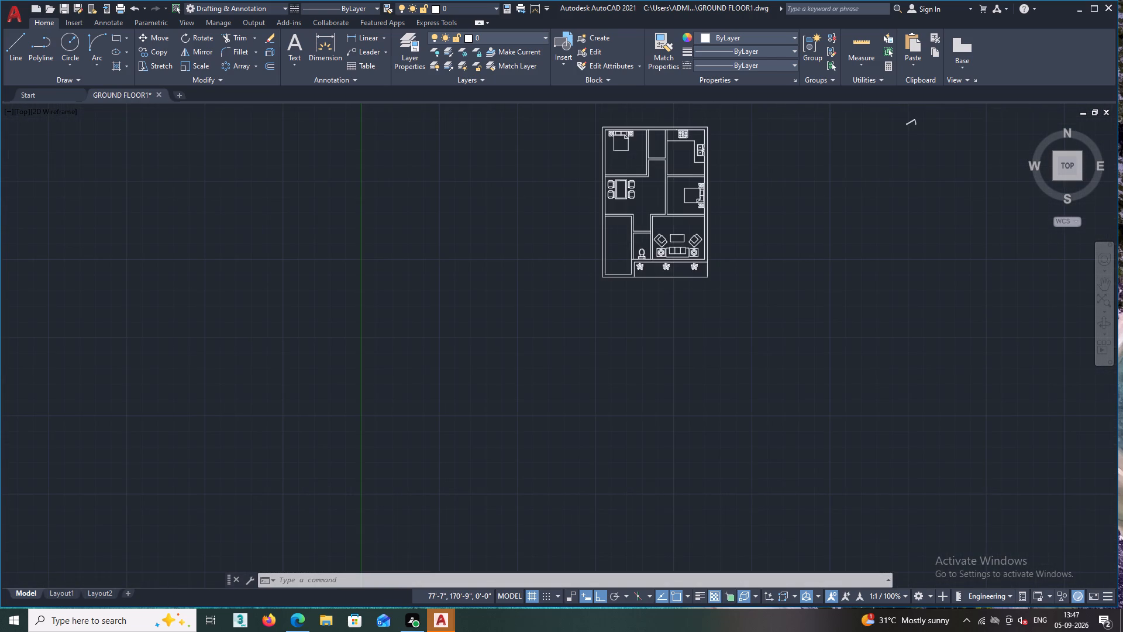
pyautogui.scroll(3, 678, 249)
pyautogui.scroll(-2, 678, 249)
pyautogui.scroll(3, 678, 249)
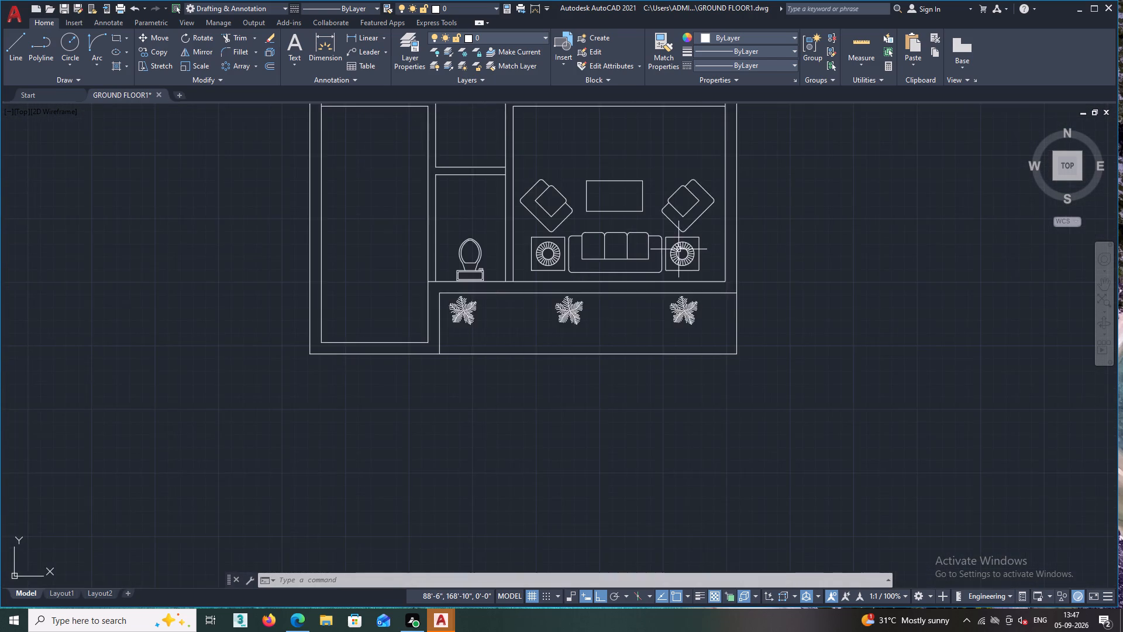
pyautogui.scroll(3, 678, 249)
pyautogui.scroll(-5, 678, 249)
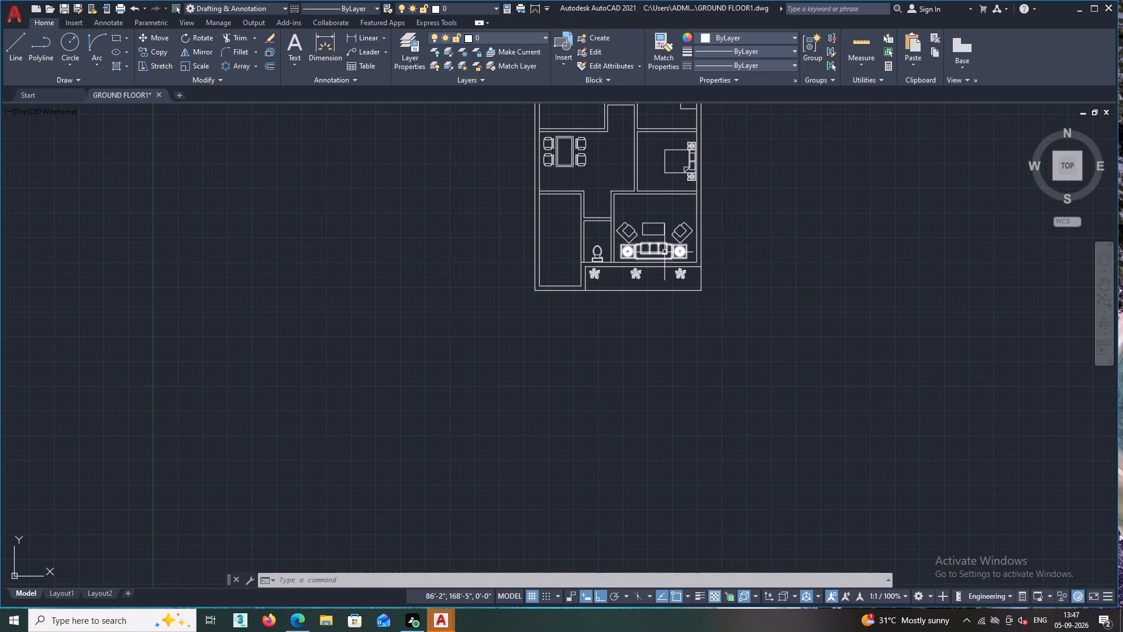
pyautogui.scroll(2, 664, 252)
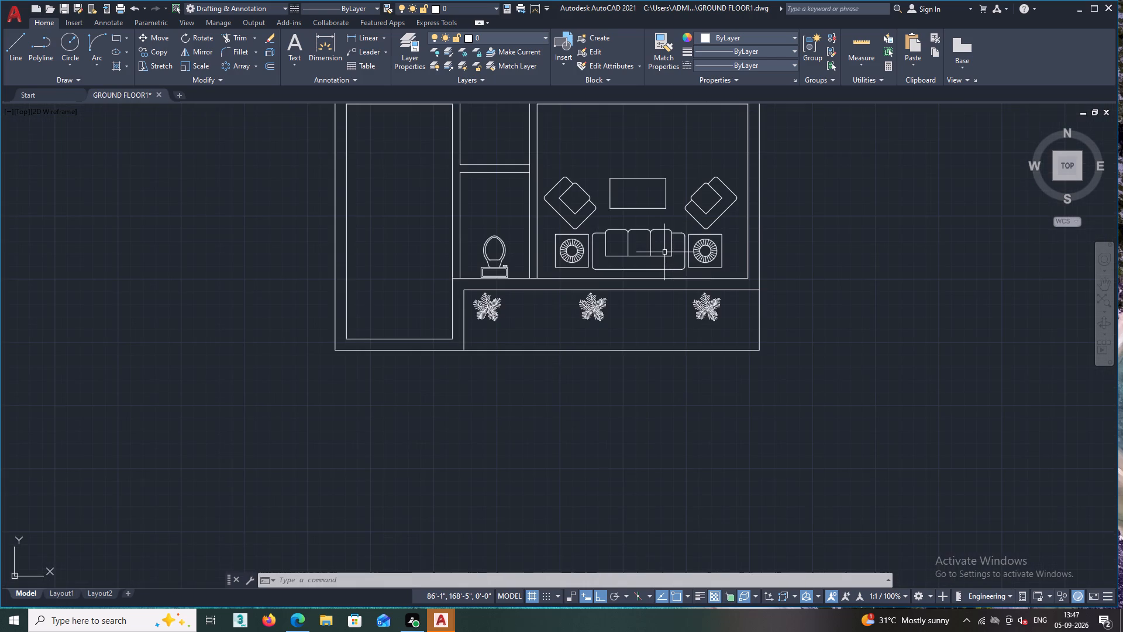
pyautogui.scroll(3, 664, 252)
pyautogui.scroll(-4, 664, 252)
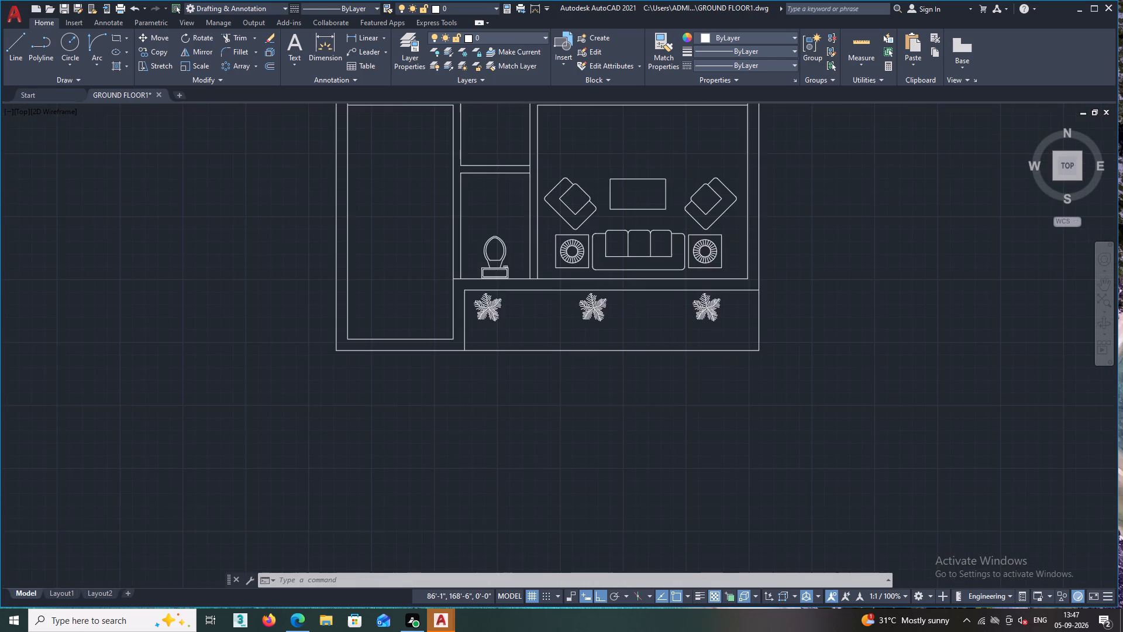
pyautogui.scroll(-1, 664, 252)
pyautogui.scroll(1, 664, 252)
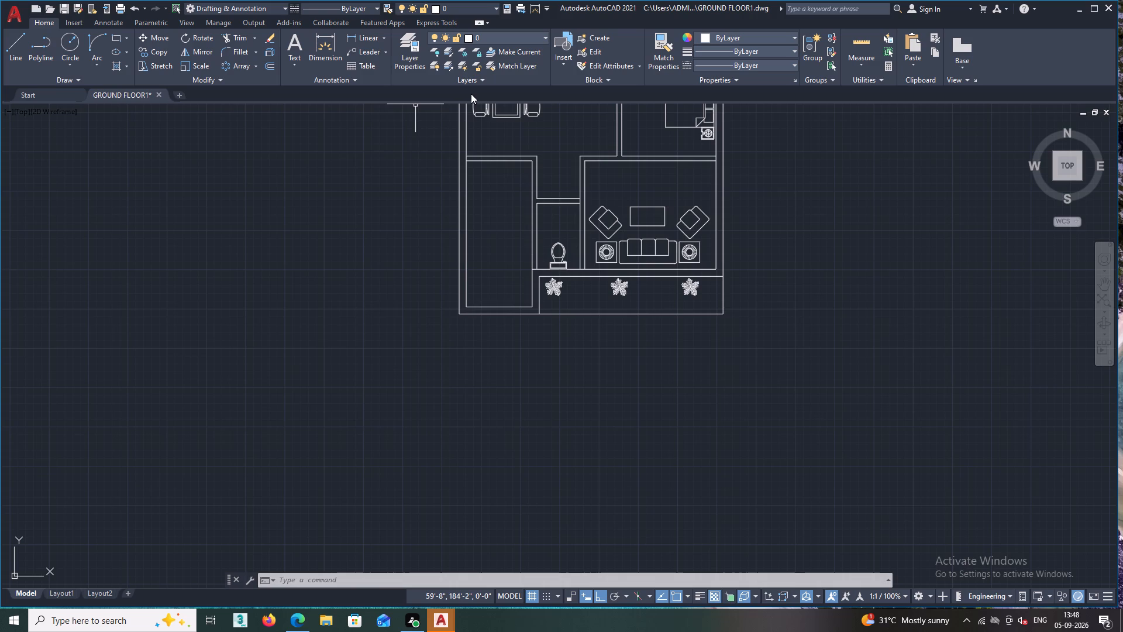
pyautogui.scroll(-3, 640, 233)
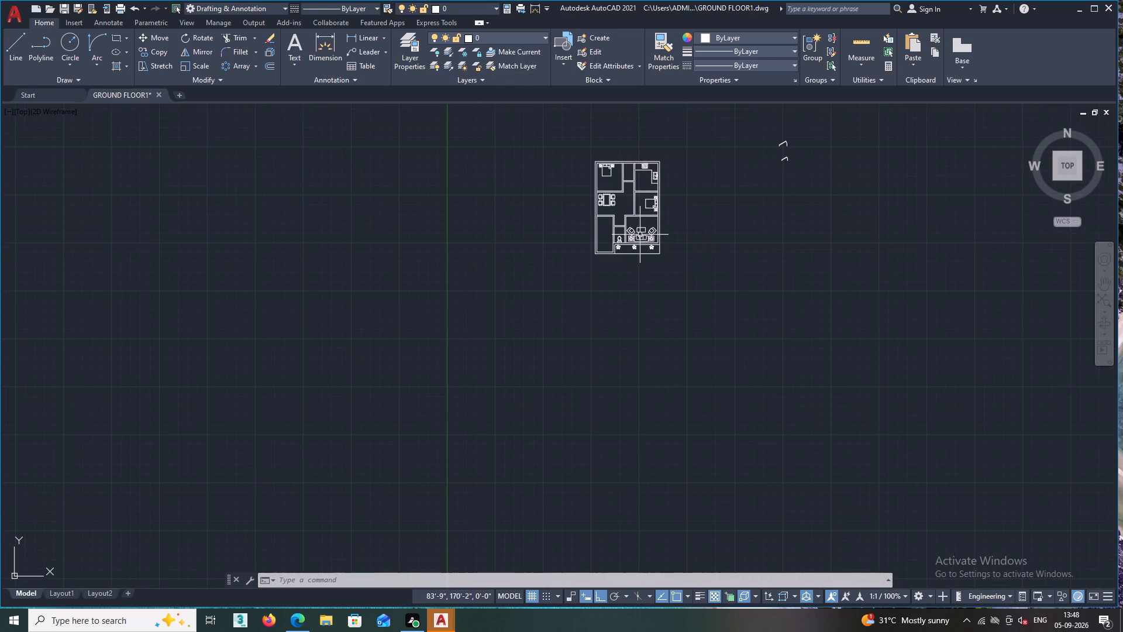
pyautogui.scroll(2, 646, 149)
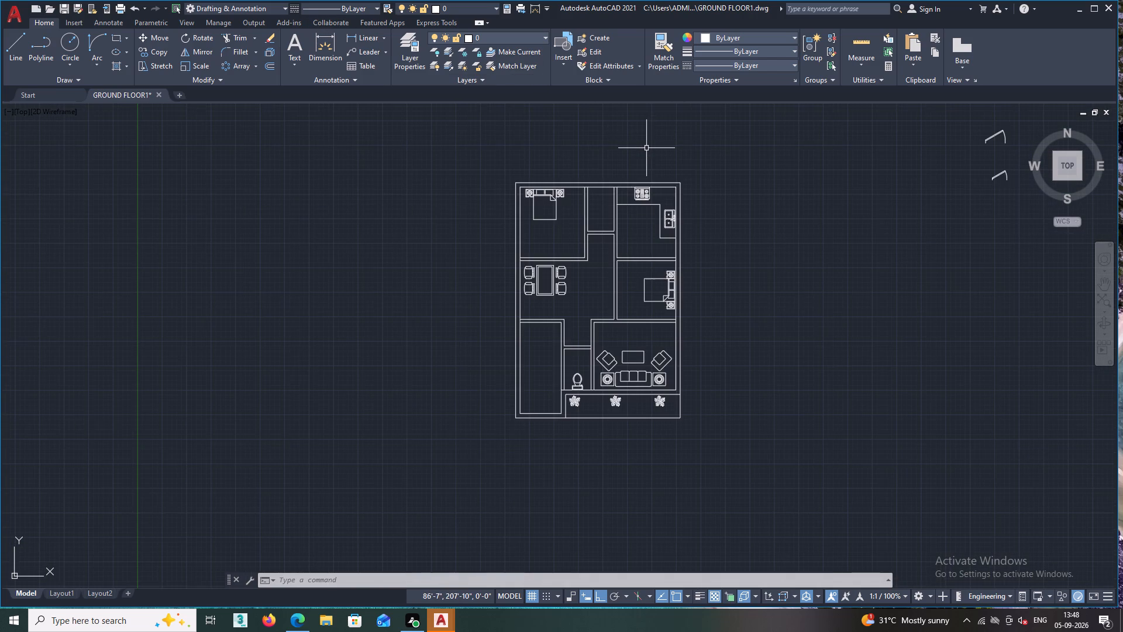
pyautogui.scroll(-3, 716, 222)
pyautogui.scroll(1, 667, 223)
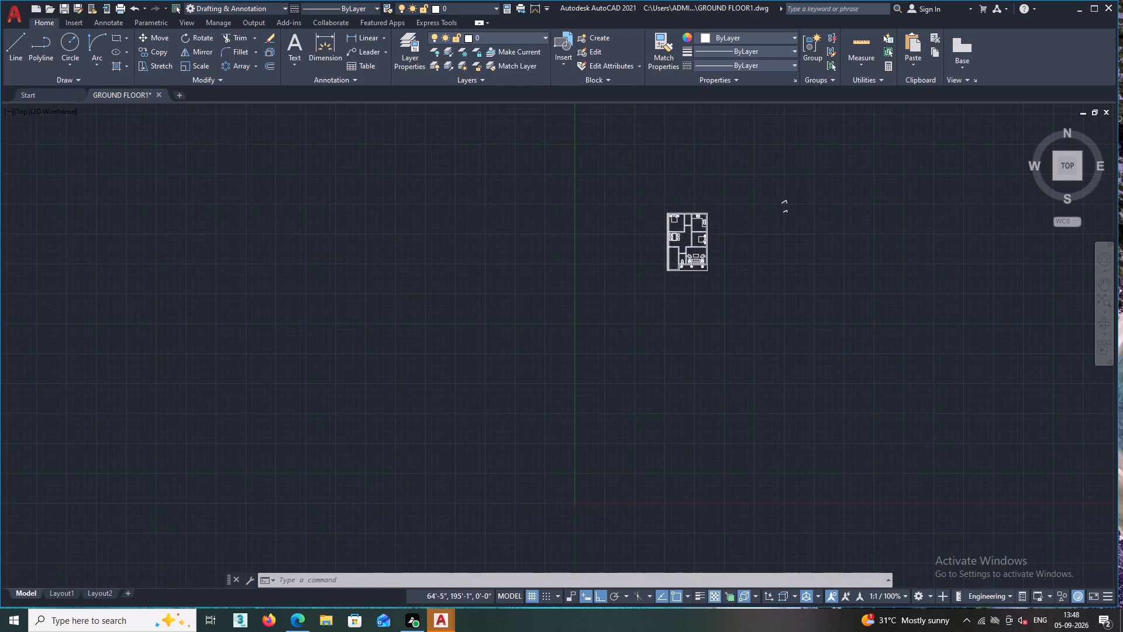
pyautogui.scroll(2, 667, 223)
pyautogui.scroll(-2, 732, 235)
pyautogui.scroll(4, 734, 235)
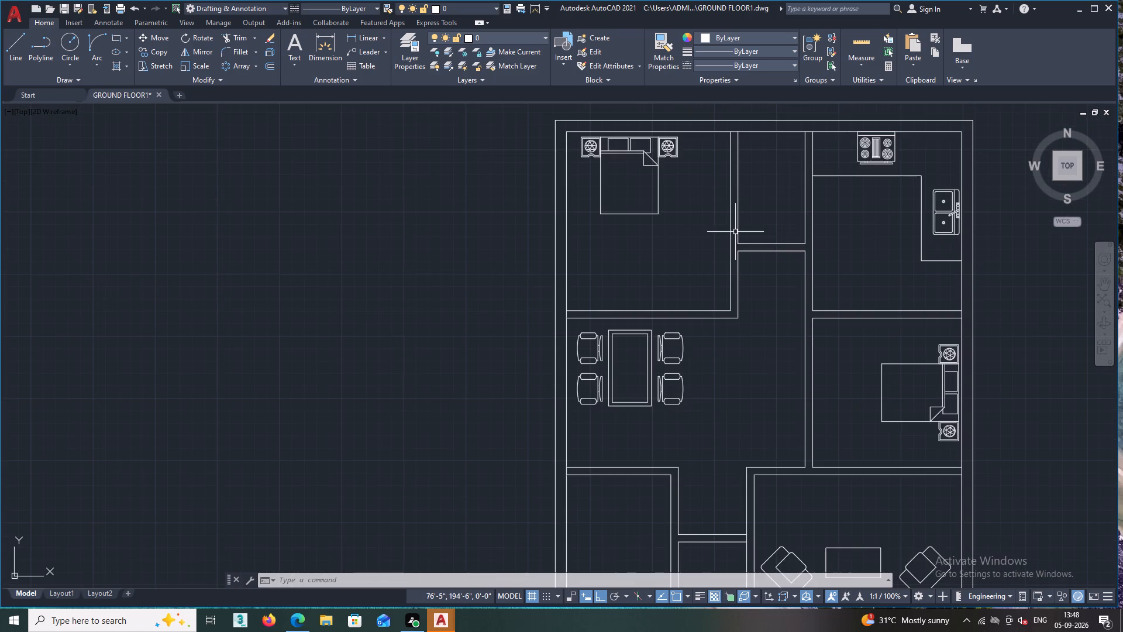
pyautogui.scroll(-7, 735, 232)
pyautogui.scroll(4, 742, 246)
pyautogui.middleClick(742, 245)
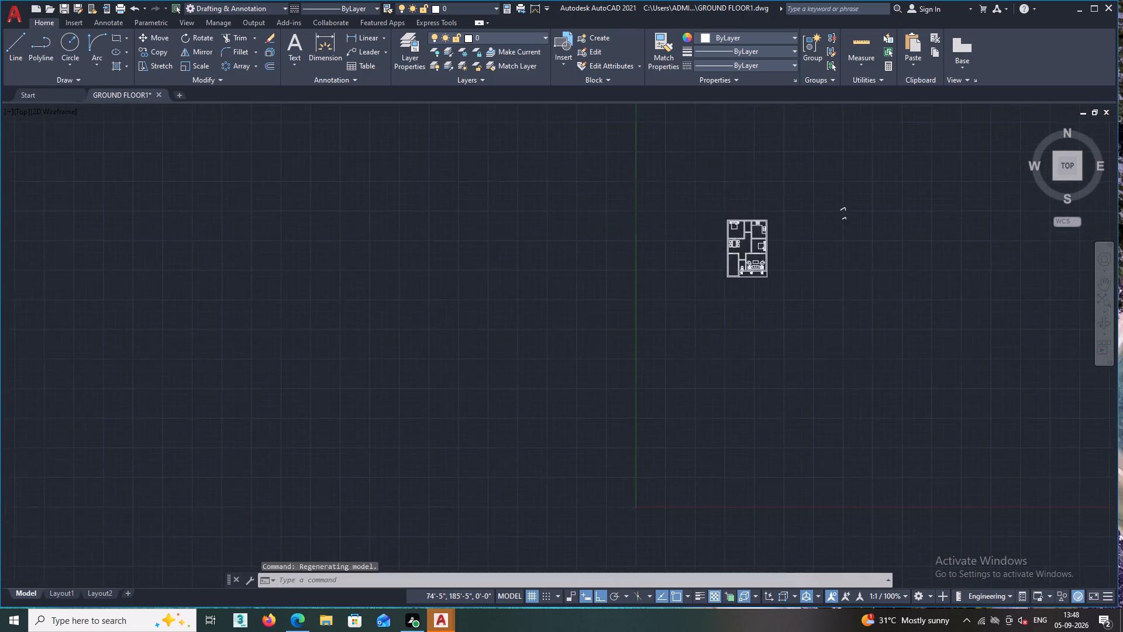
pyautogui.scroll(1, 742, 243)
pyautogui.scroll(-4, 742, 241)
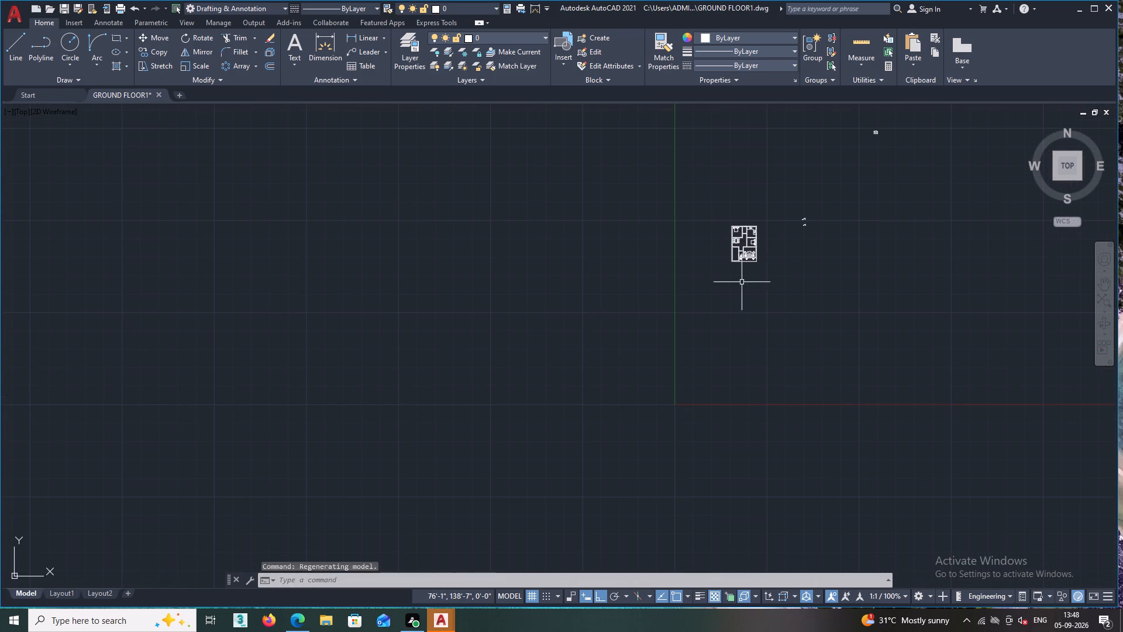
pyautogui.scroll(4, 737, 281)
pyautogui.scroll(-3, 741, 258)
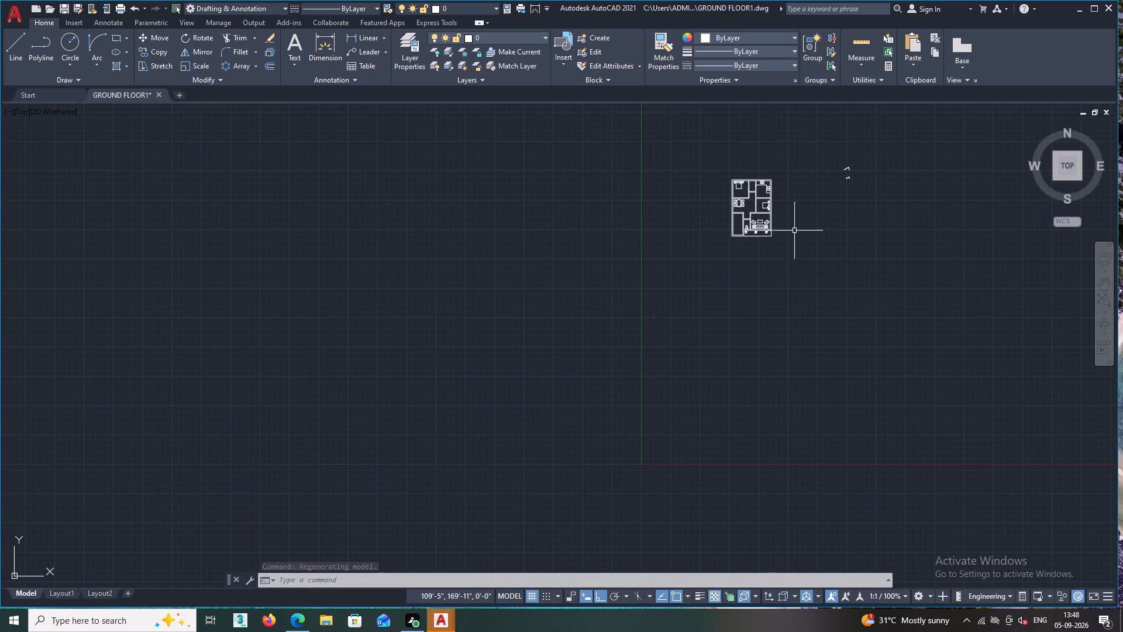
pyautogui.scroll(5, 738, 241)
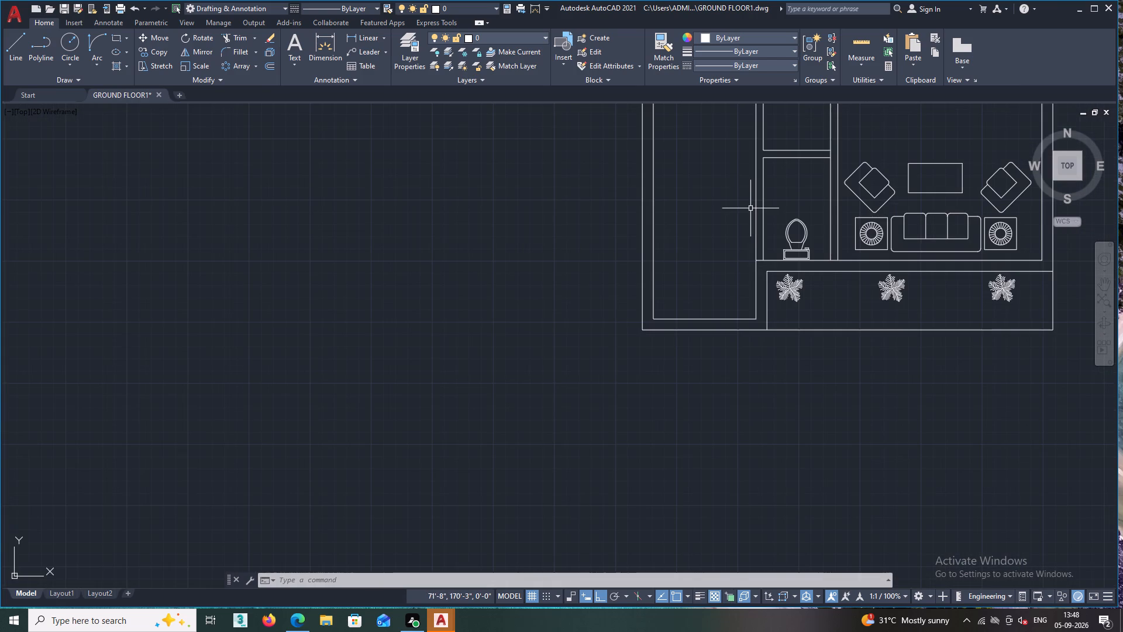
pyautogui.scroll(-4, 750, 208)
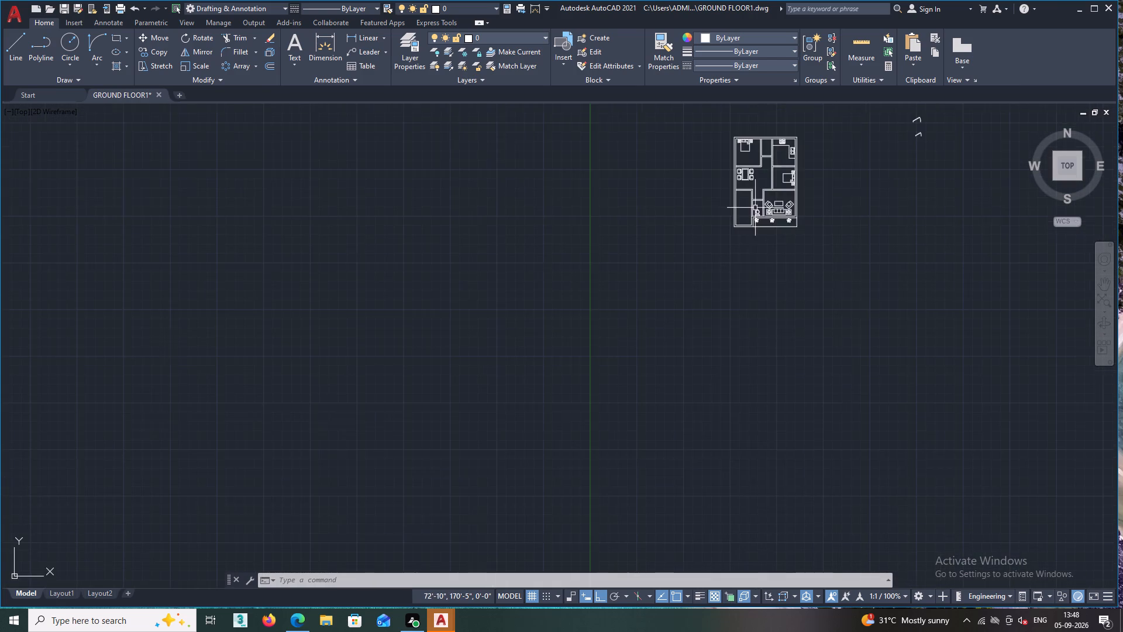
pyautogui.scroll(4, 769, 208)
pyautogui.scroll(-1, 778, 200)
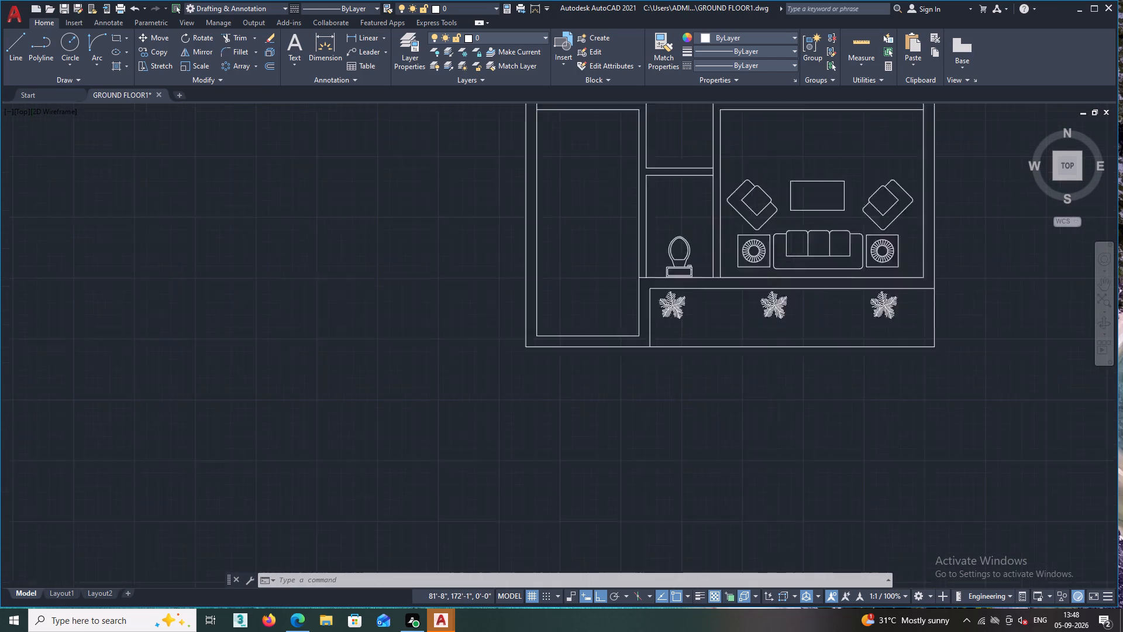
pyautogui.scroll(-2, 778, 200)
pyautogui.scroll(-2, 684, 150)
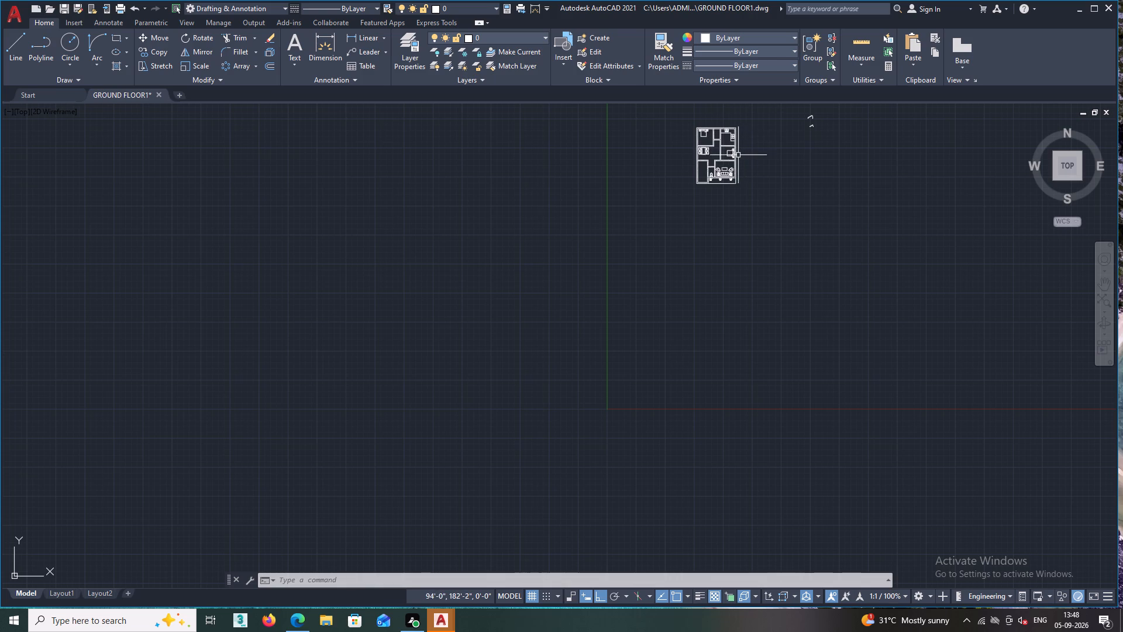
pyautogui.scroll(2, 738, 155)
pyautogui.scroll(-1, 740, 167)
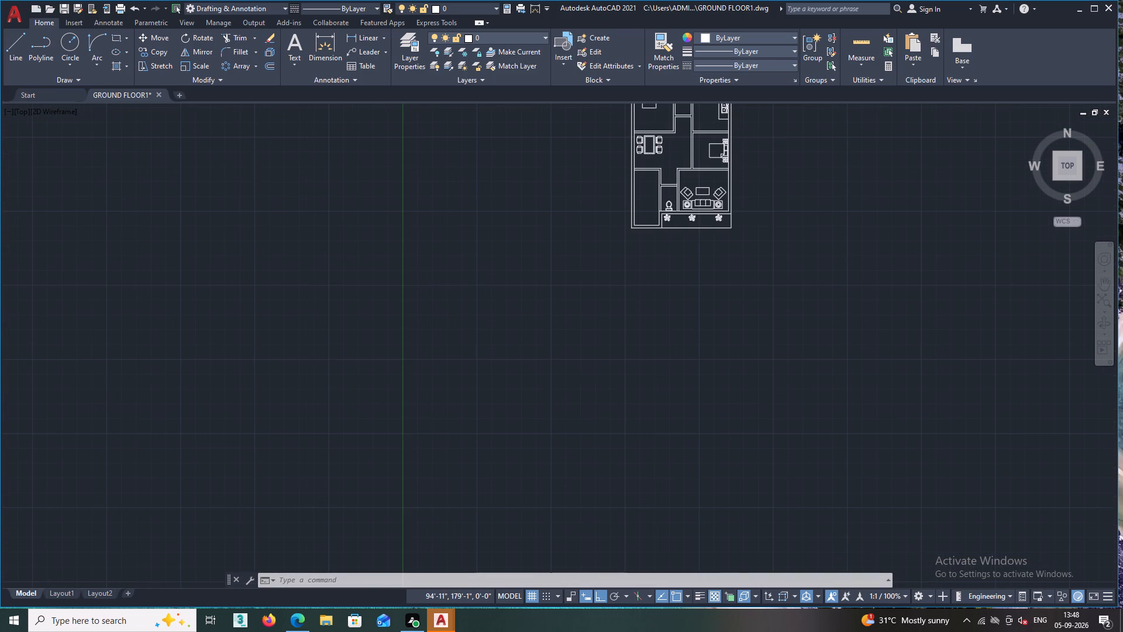
# Examine the whole ground floor plan and the living room sofa set along its front wall.
pyautogui.scroll(2, 708, 163)
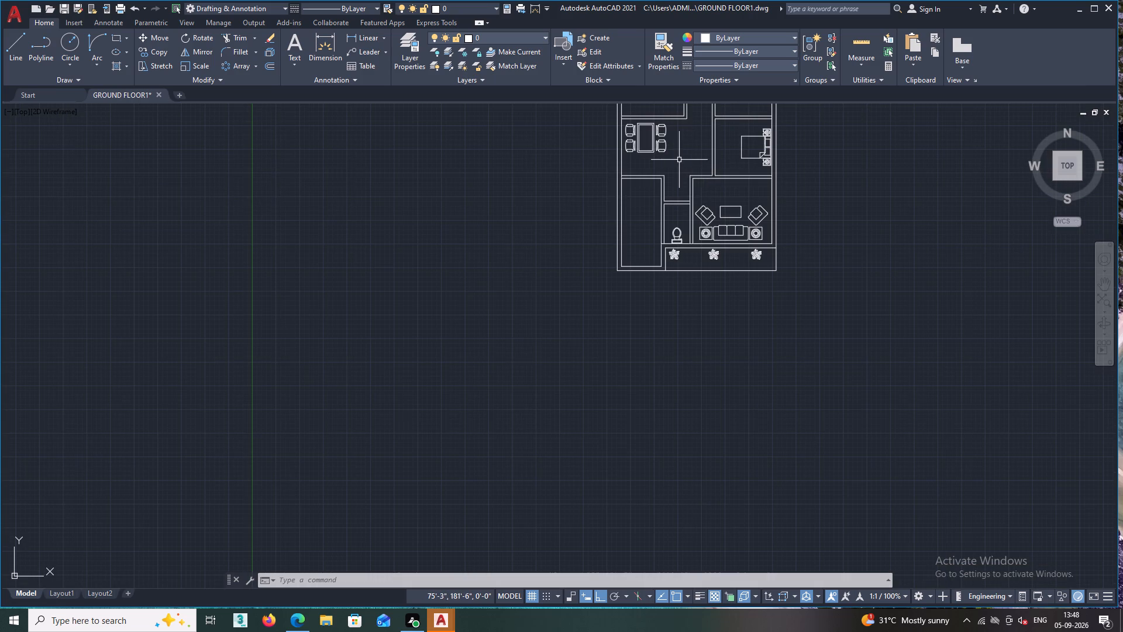
pyautogui.moveTo(679, 160); pyautogui.dragTo(268, 161, button='middle')
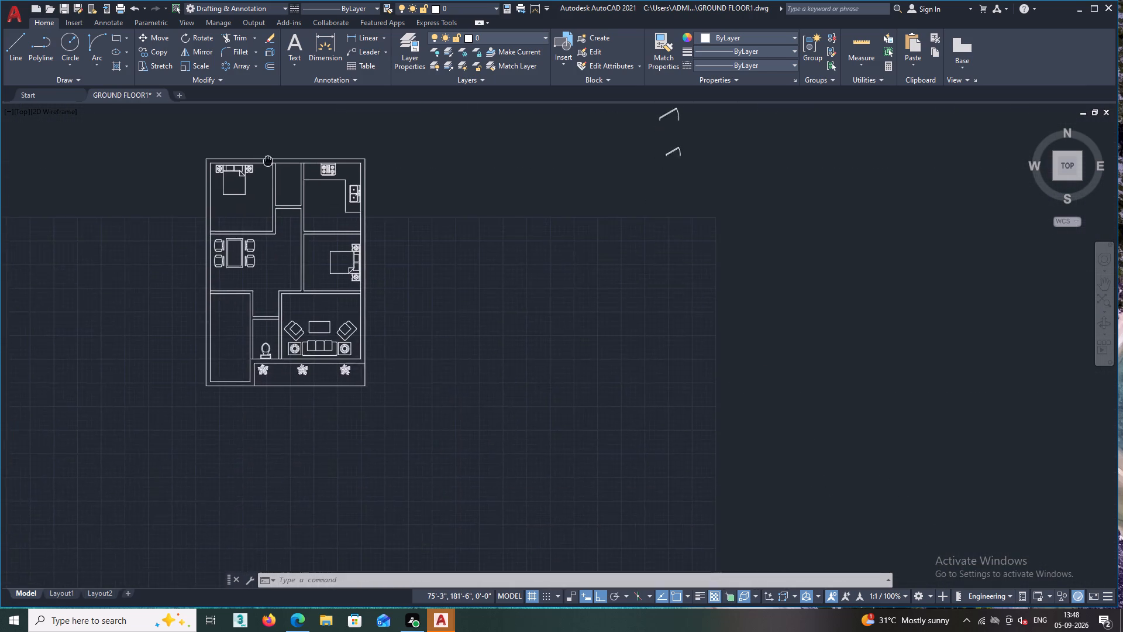
pyautogui.moveTo(268, 161); pyautogui.dragTo(492, 183, button='middle')
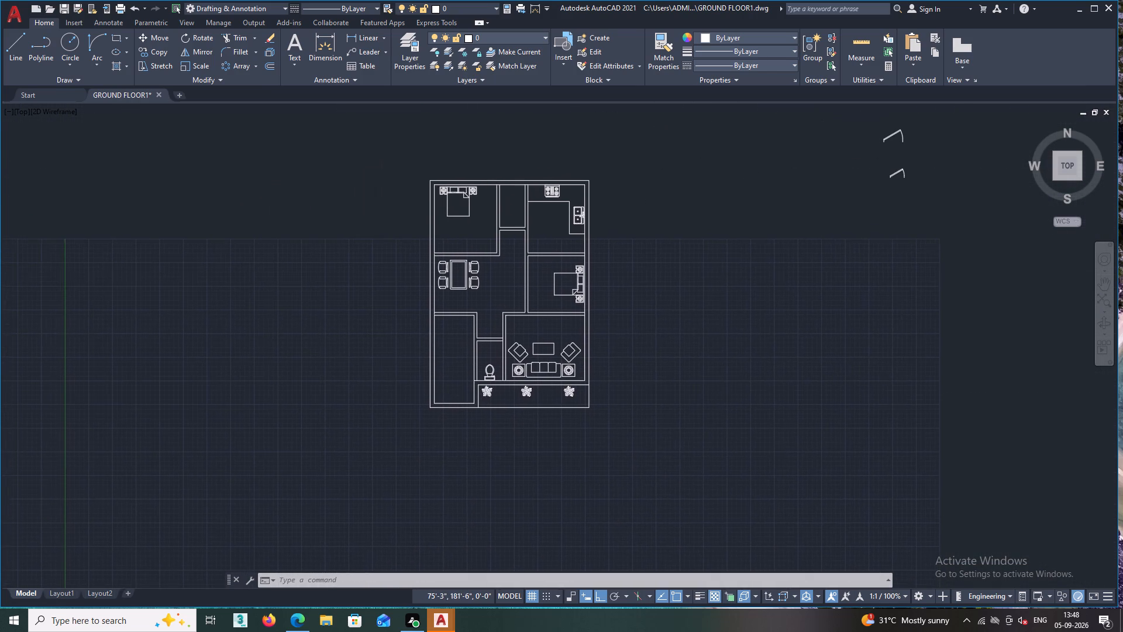
pyautogui.scroll(1, 497, 294)
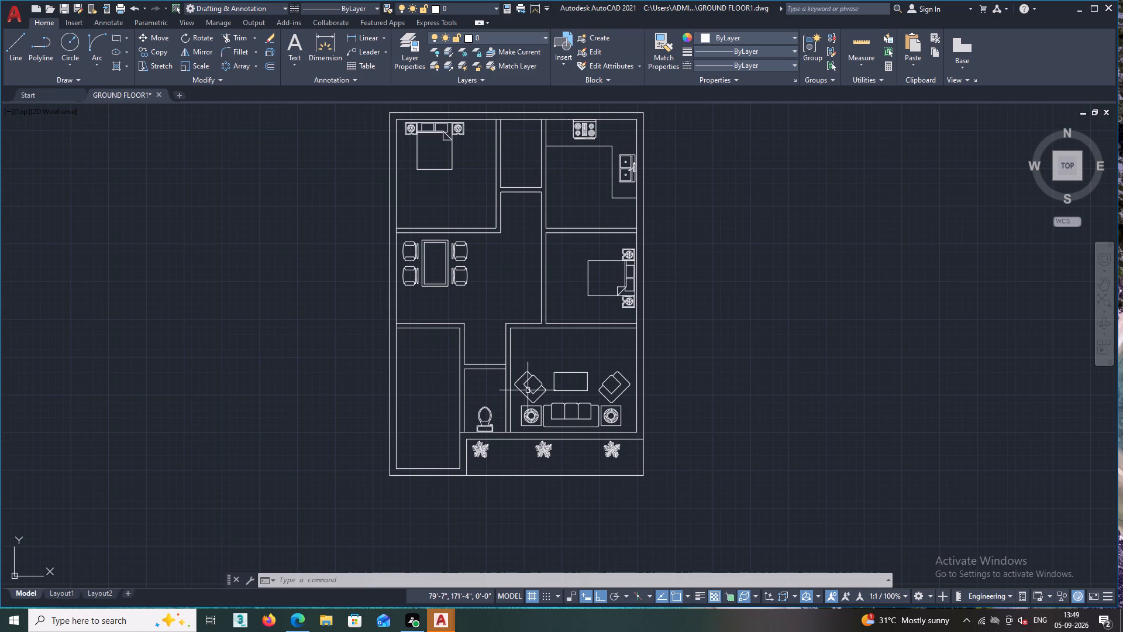
pyautogui.scroll(2, 570, 439)
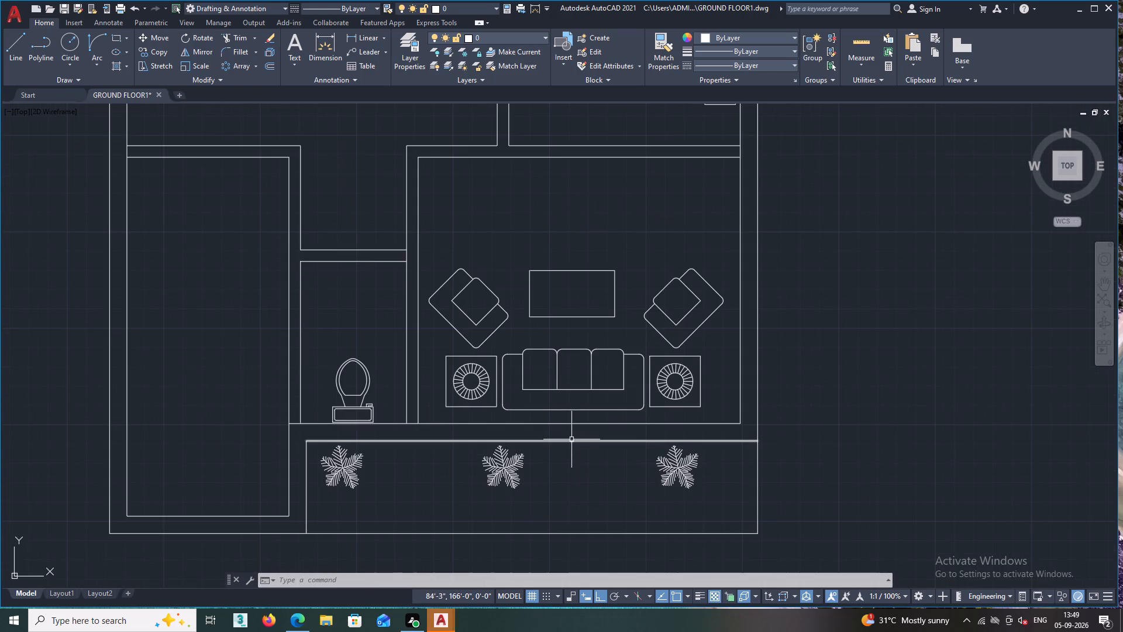
pyautogui.scroll(-1, 571, 439)
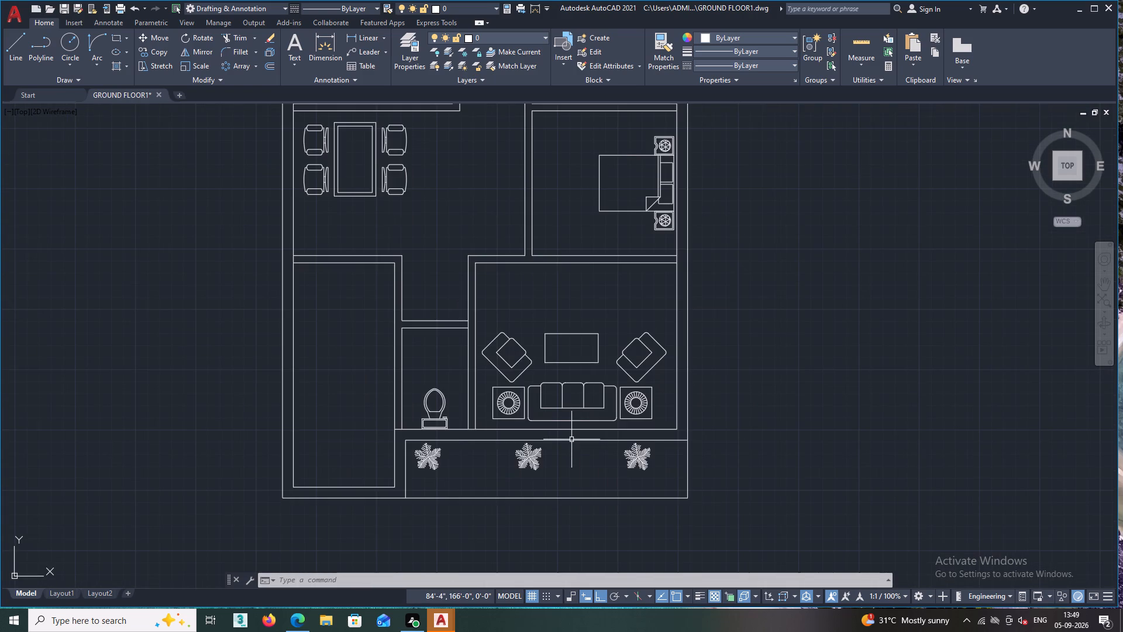
pyautogui.scroll(-1, 571, 439)
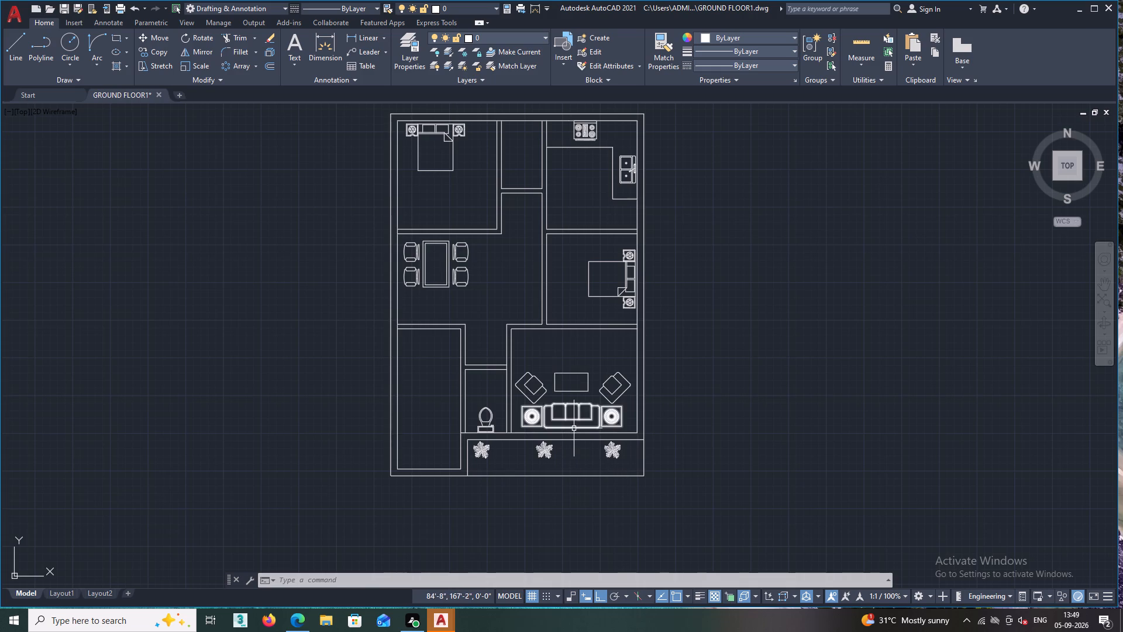
pyautogui.scroll(3, 614, 427)
pyautogui.middleClick(614, 427)
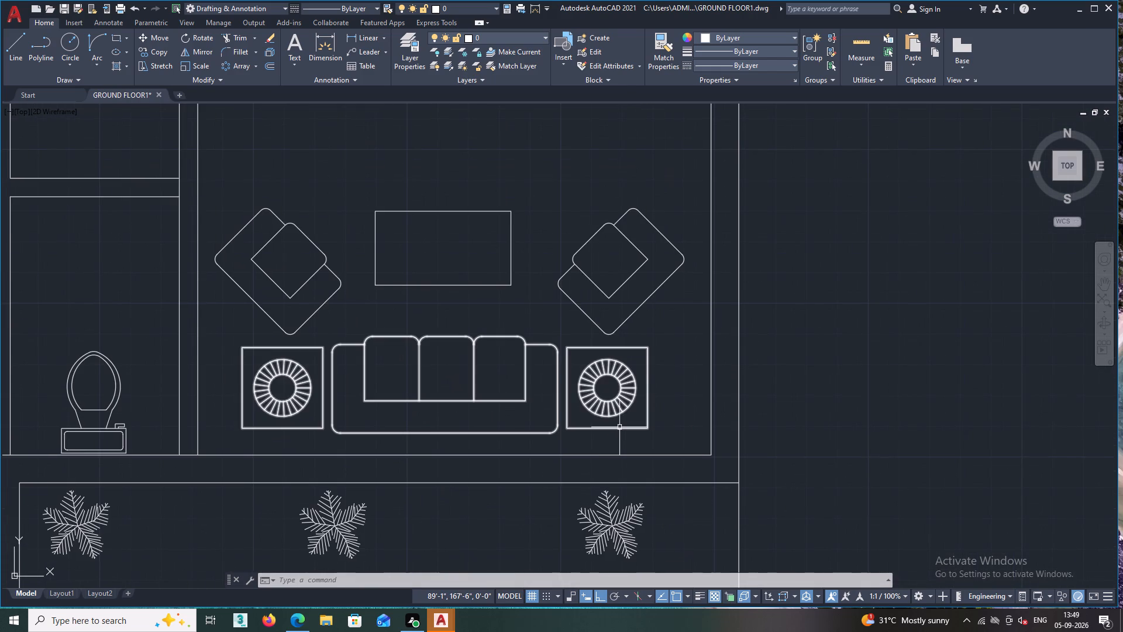
pyautogui.scroll(-4, 619, 428)
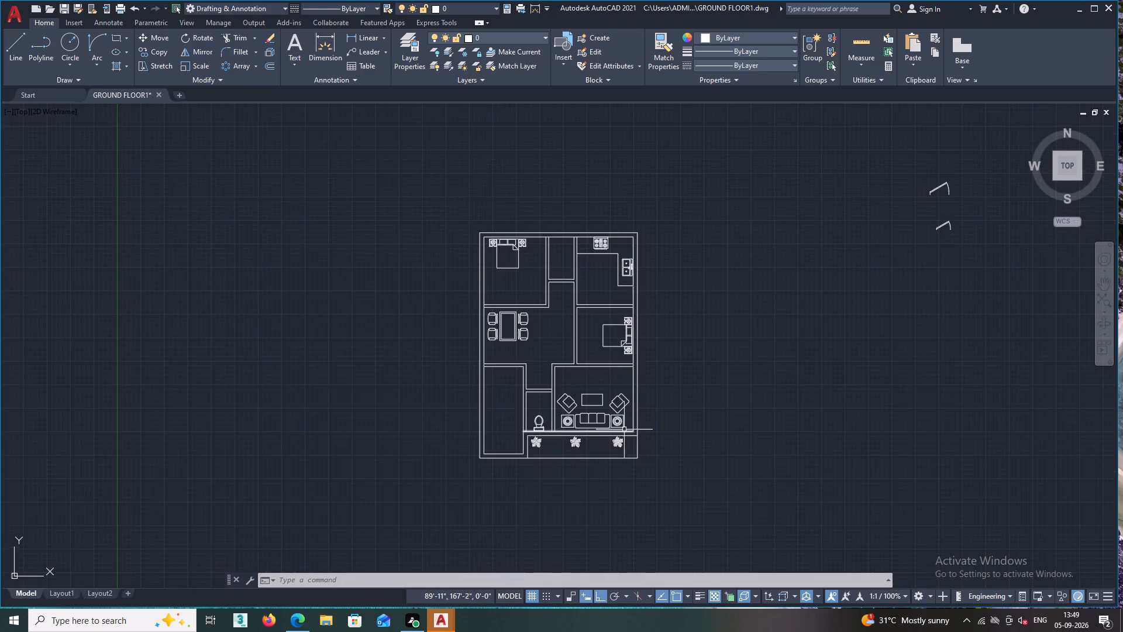
pyautogui.scroll(-1, 625, 430)
# Examine the walls around the toilet, the adjoining empty long room and the planted front strip.
pyautogui.scroll(3, 570, 442)
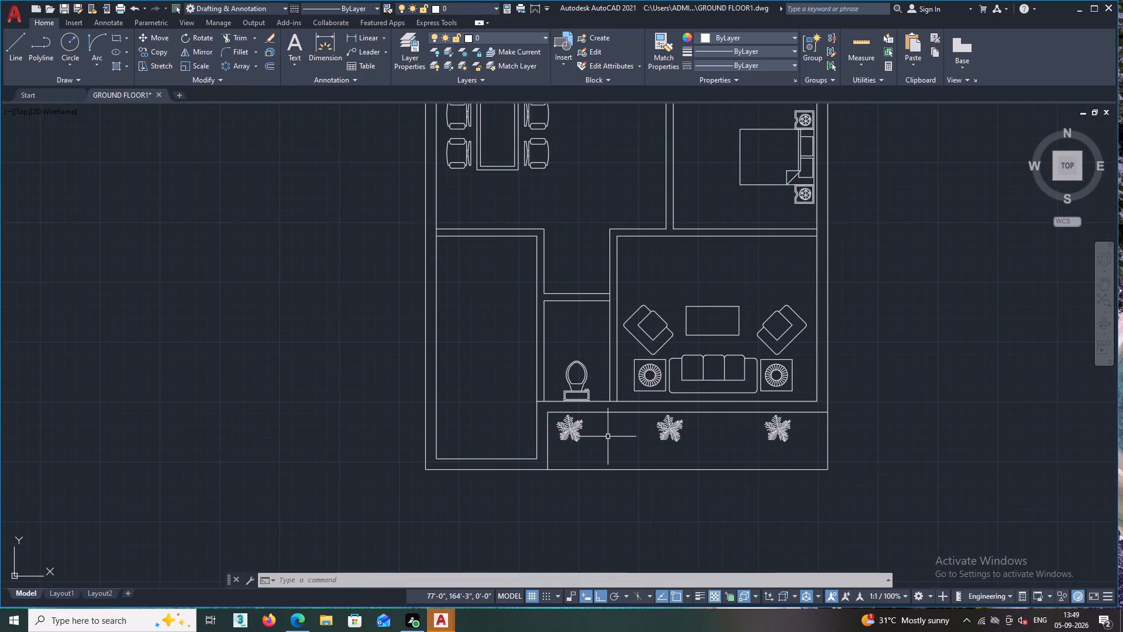
pyautogui.scroll(2, 603, 434)
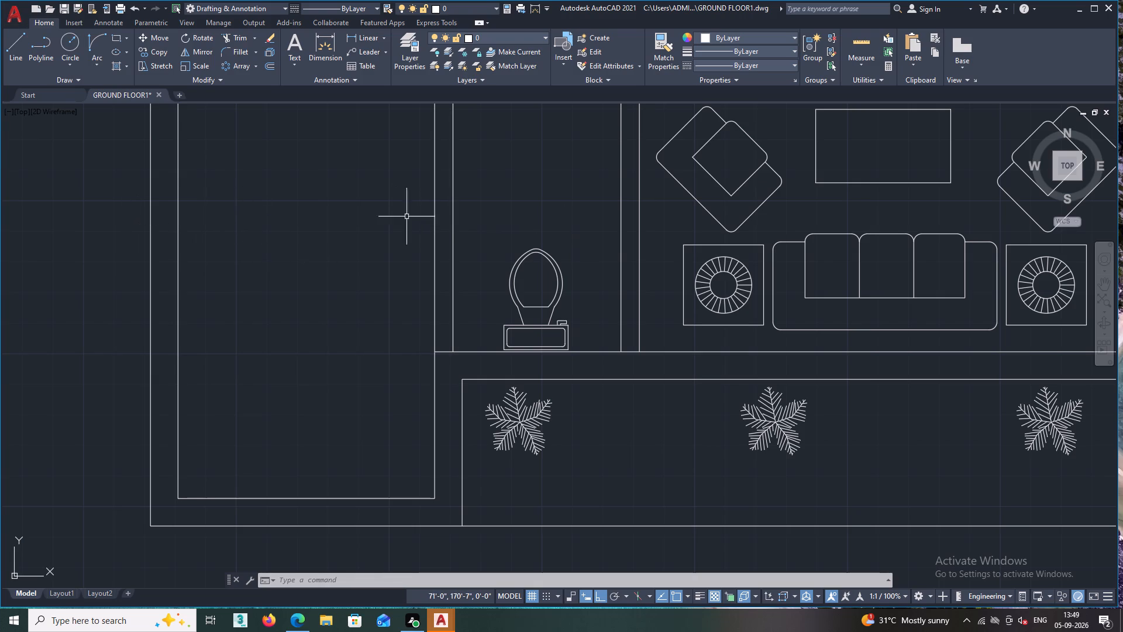
pyautogui.scroll(-3, 441, 229)
pyautogui.scroll(1, 441, 229)
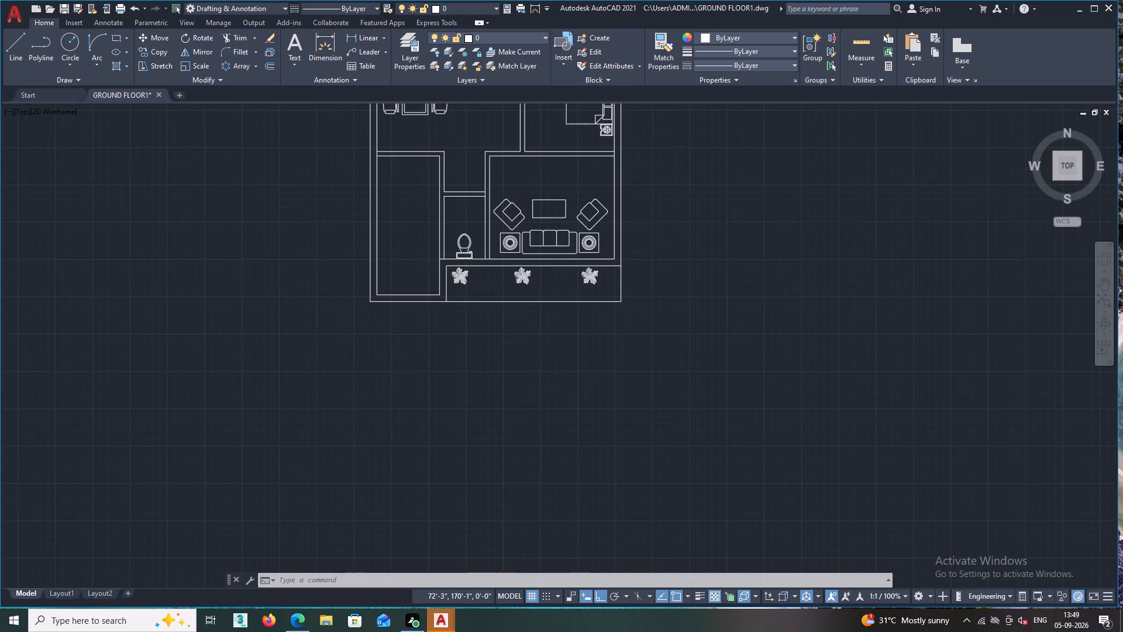
pyautogui.scroll(1, 441, 229)
pyautogui.scroll(-1, 441, 229)
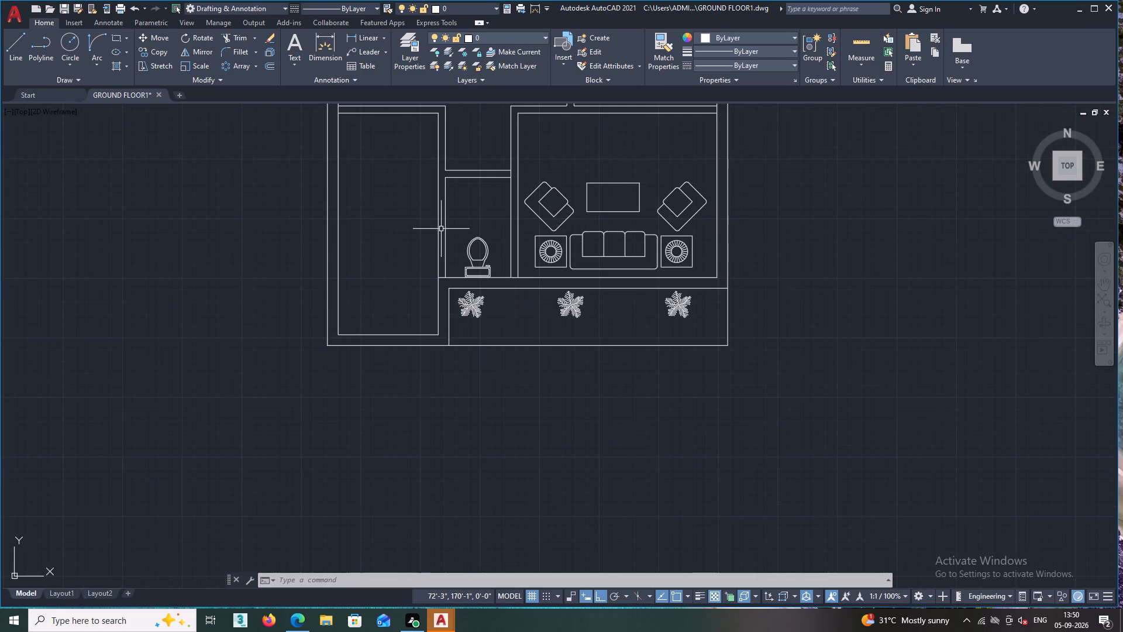
pyautogui.scroll(-1, 441, 229)
pyautogui.scroll(3, 441, 229)
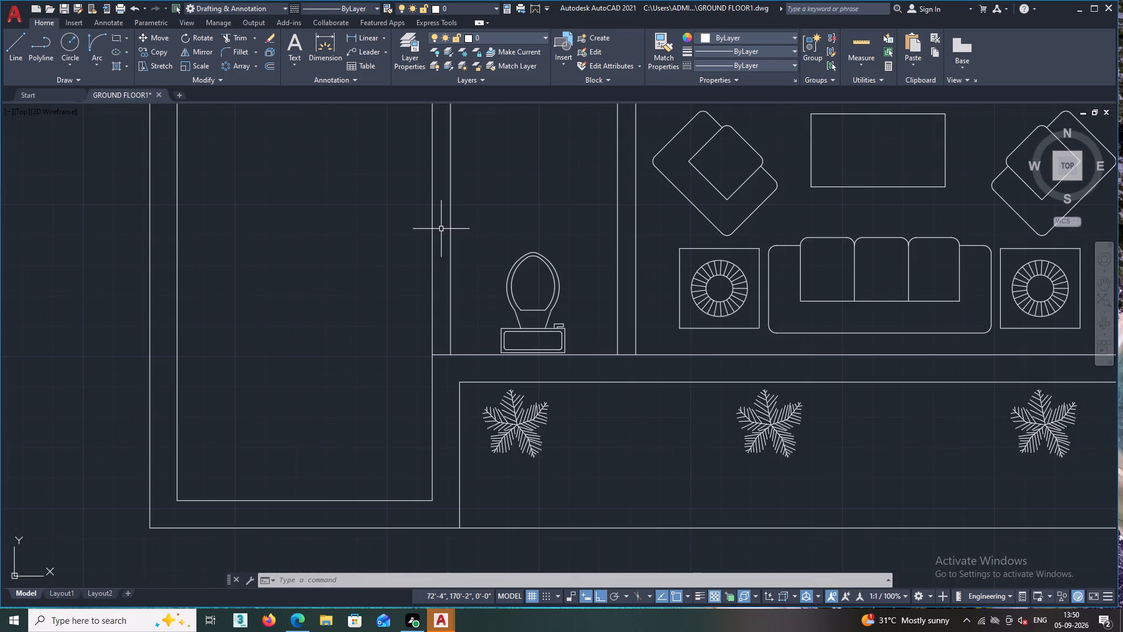
pyautogui.scroll(-1, 441, 229)
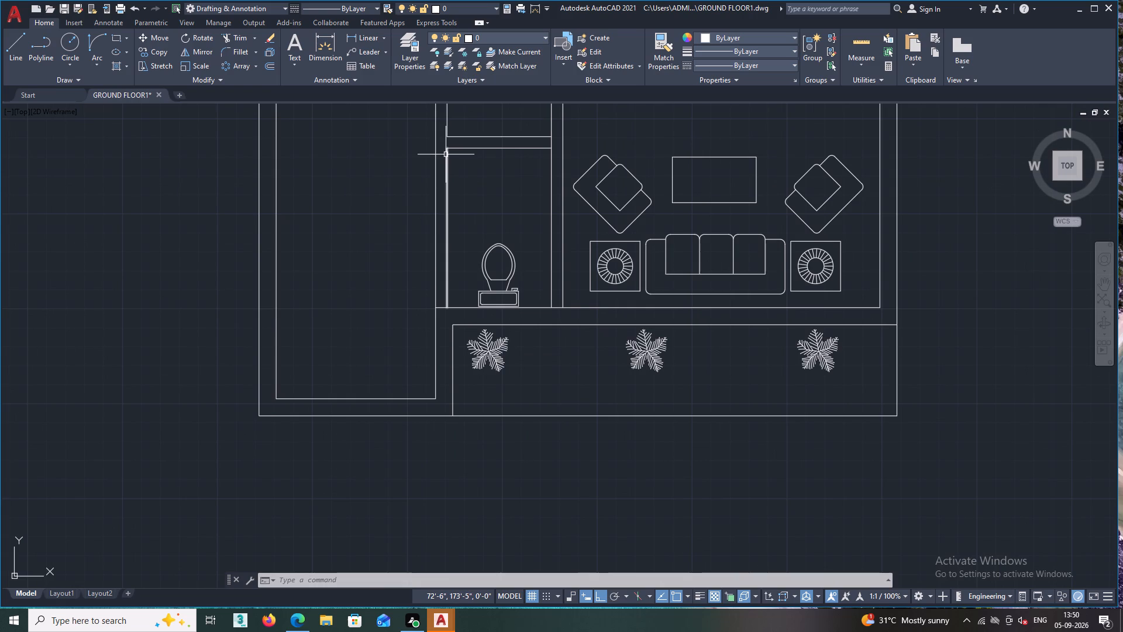
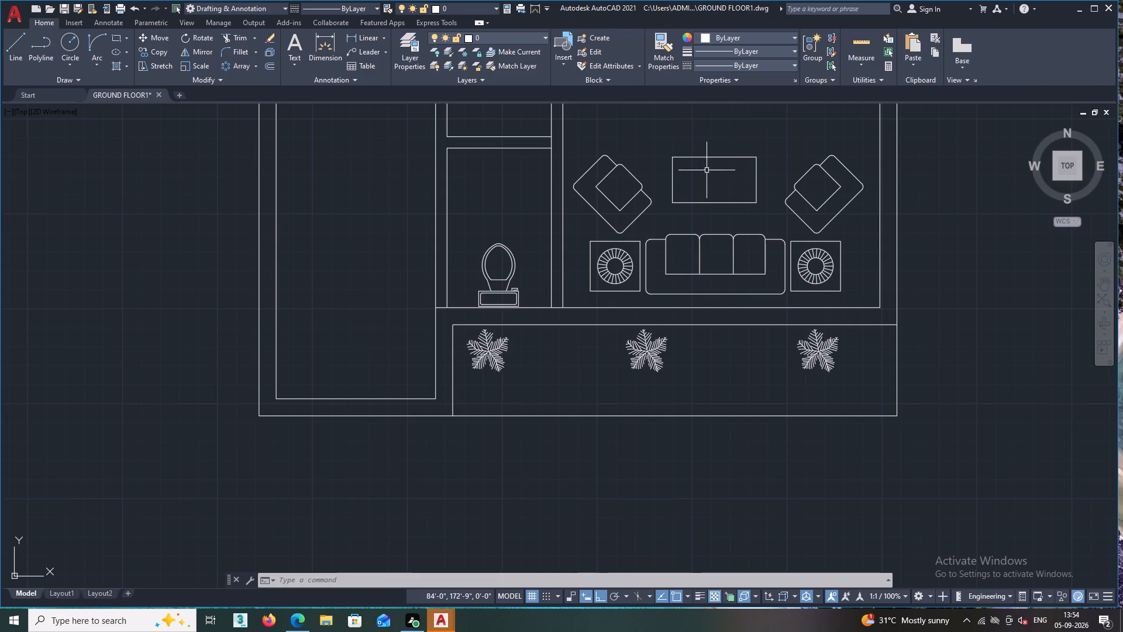
# Examine the whole ground floor plan, including its dining area, right-hand bedroom, living room and toilet.
pyautogui.scroll(-5, 706, 178)
pyautogui.scroll(2, 700, 130)
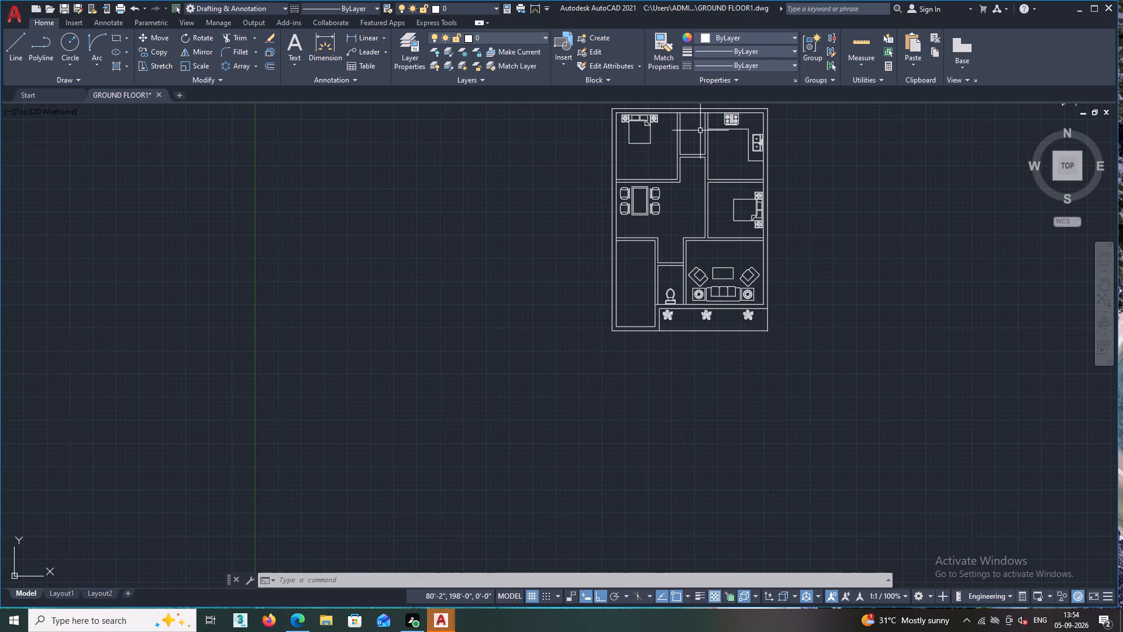
pyautogui.scroll(-2, 700, 130)
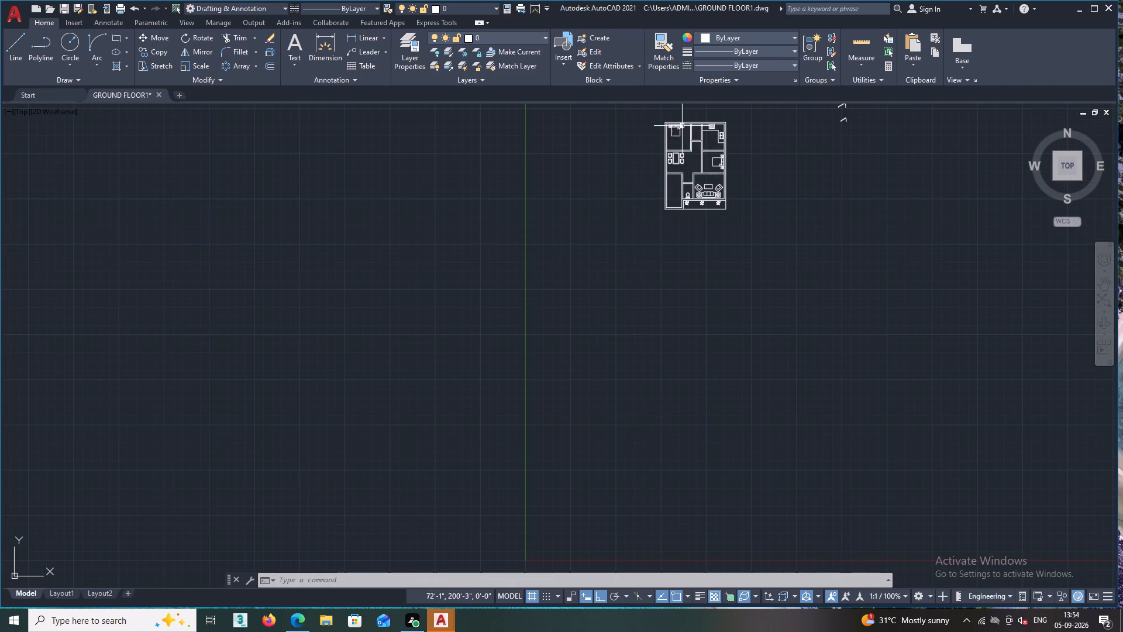
pyautogui.scroll(2, 682, 126)
pyautogui.scroll(-3, 664, 195)
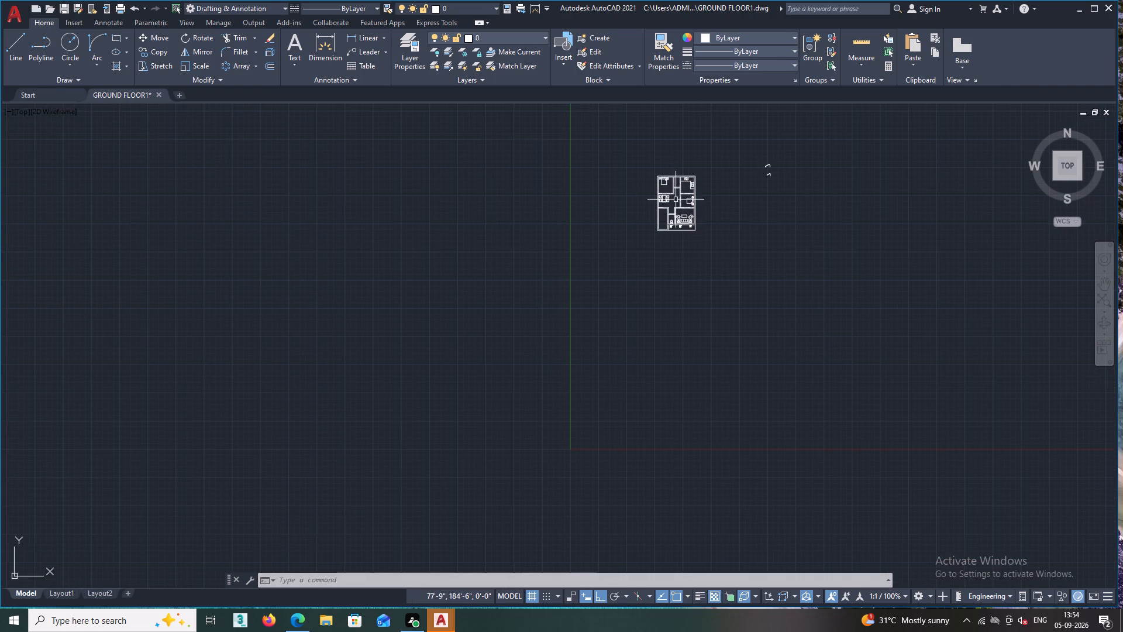
pyautogui.moveTo(676, 200); pyautogui.dragTo(623, 223, button='middle')
pyautogui.scroll(1, 626, 219)
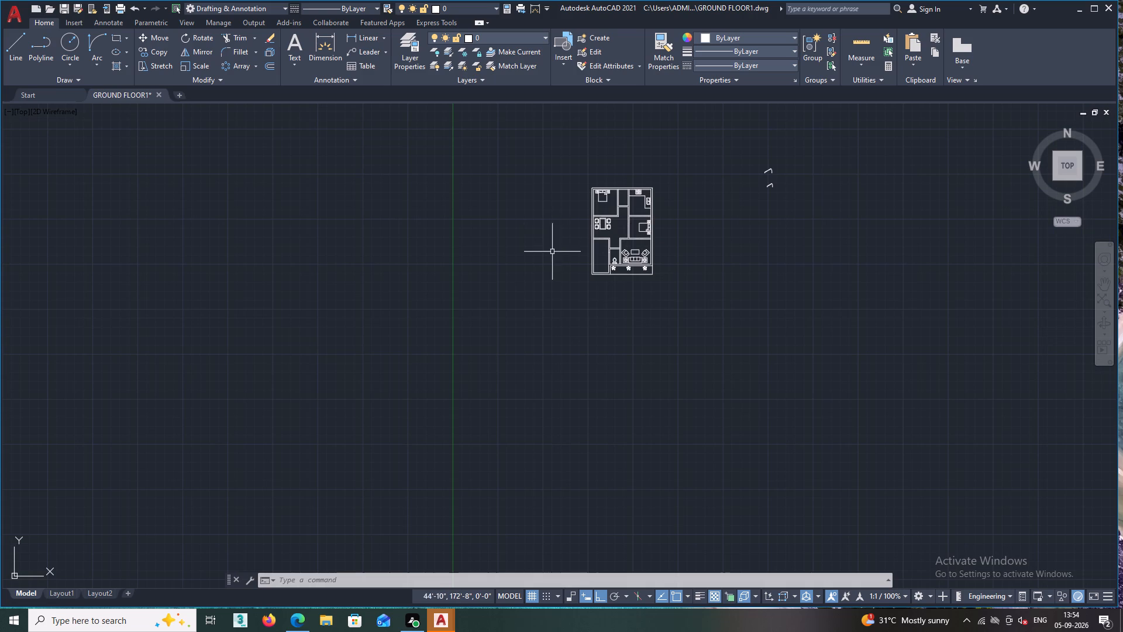
pyautogui.scroll(2, 656, 216)
pyautogui.scroll(2, 597, 273)
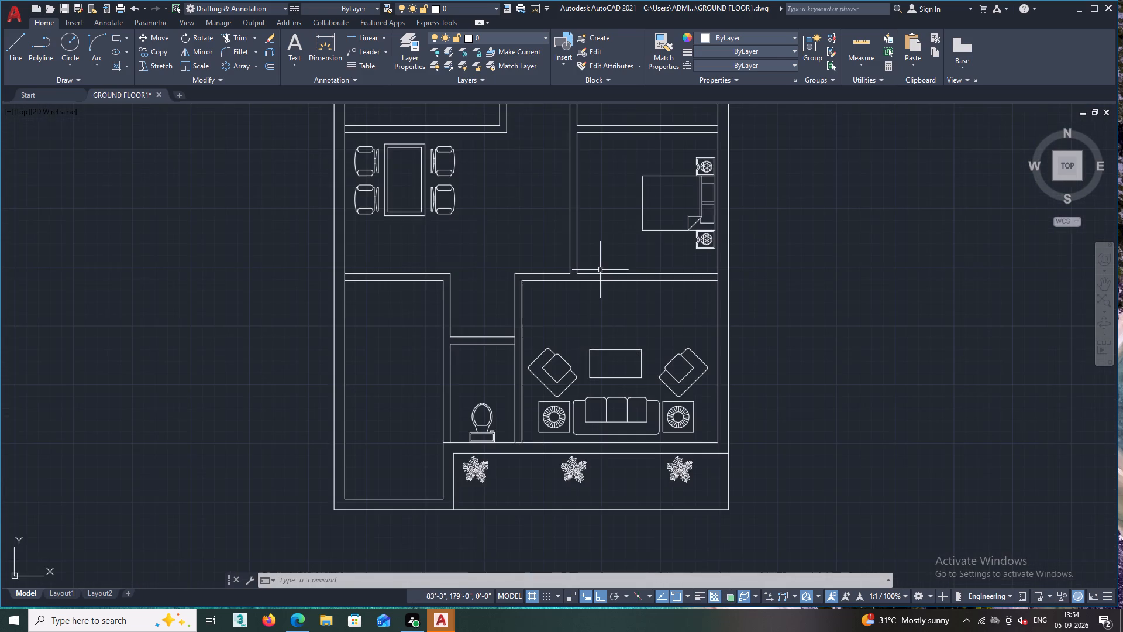
pyautogui.scroll(-3, 600, 270)
pyautogui.scroll(2, 588, 289)
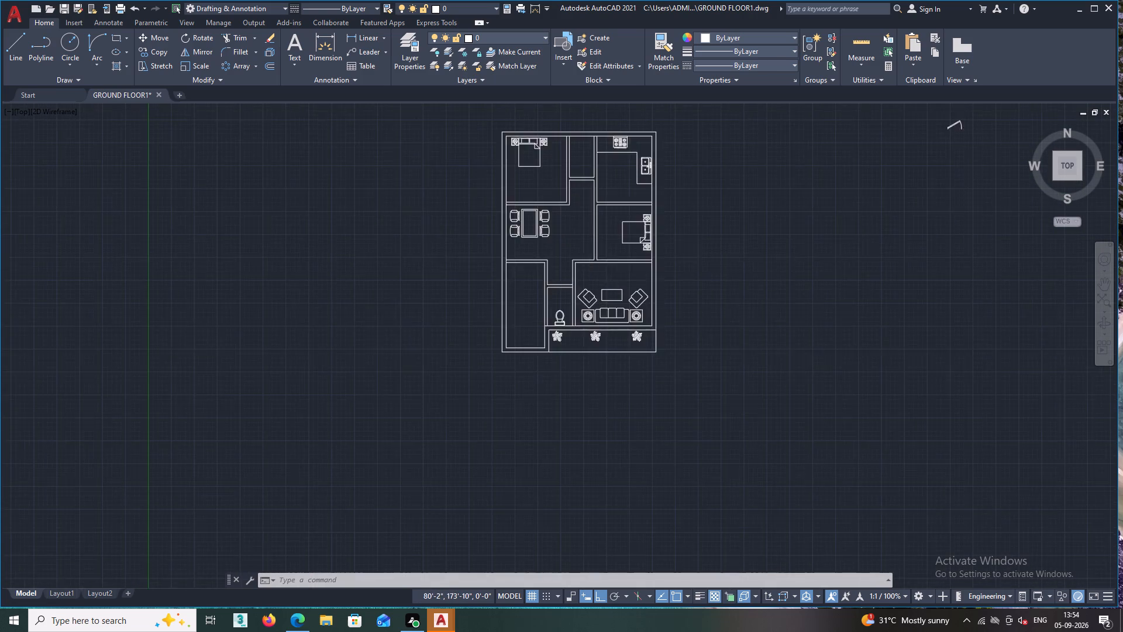
pyautogui.scroll(-2, 592, 284)
pyautogui.scroll(2, 587, 205)
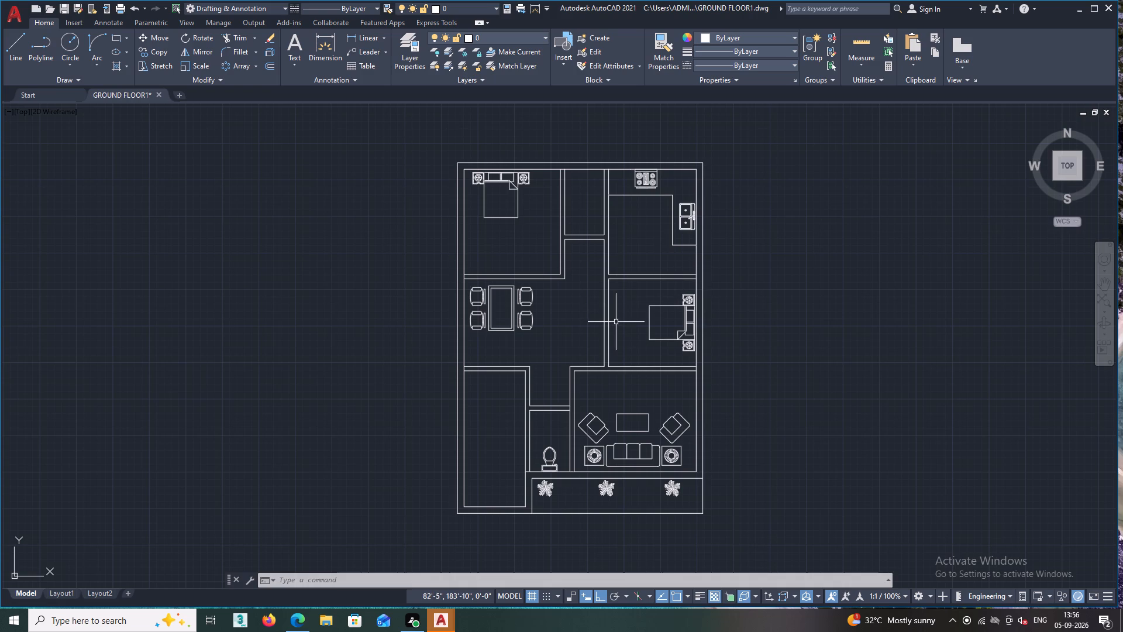
# Examine the star-shaped plants in the front strip up close, along with the overall ground floor plan.
pyautogui.scroll(-3, 613, 322)
pyautogui.scroll(4, 633, 365)
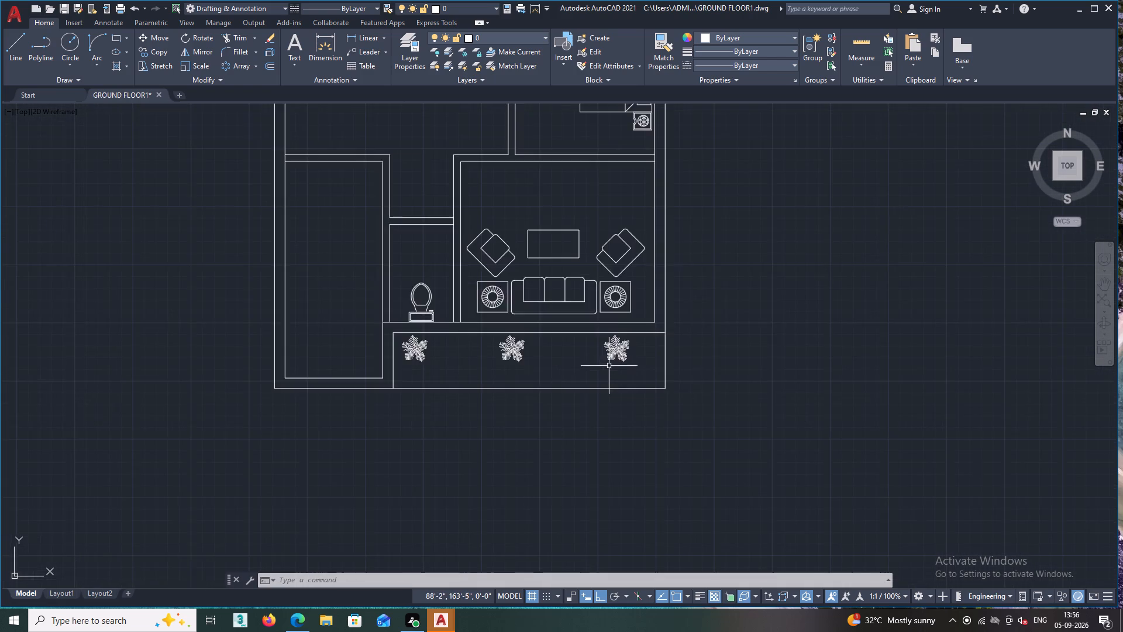
pyautogui.scroll(6, 616, 352)
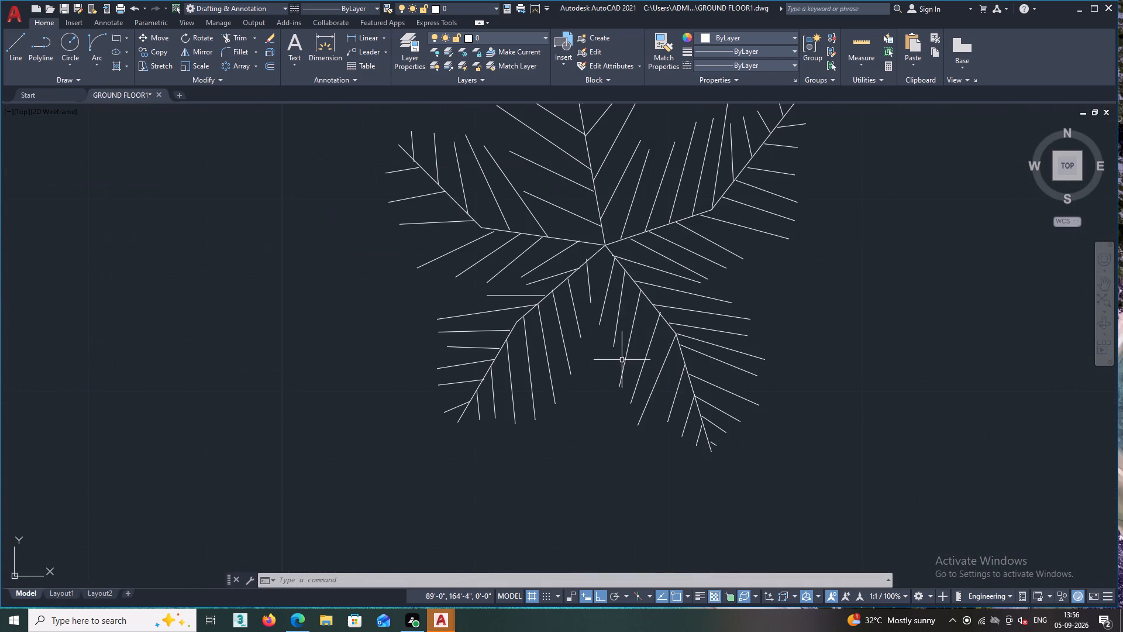
pyautogui.scroll(-6, 621, 354)
pyautogui.scroll(8, 616, 355)
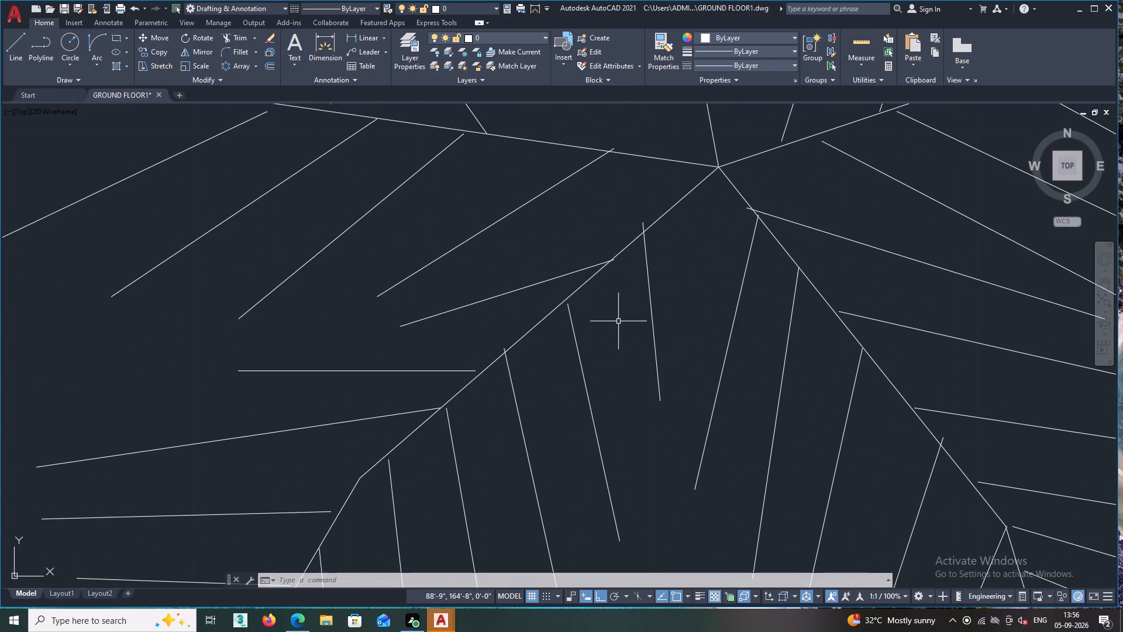
pyautogui.scroll(-1, 618, 321)
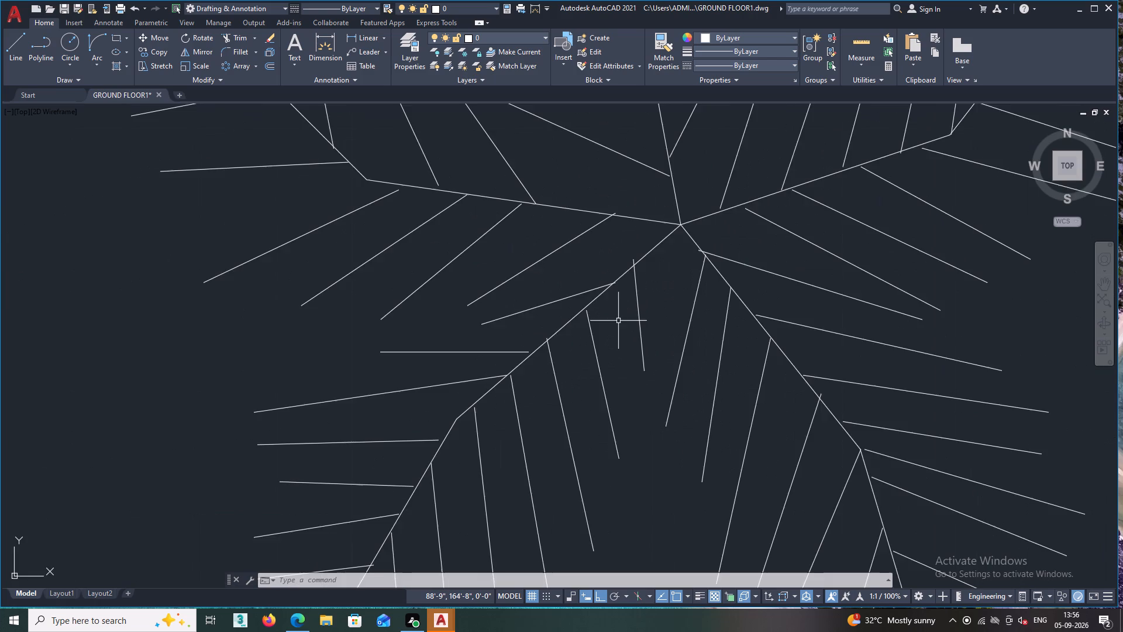
pyautogui.scroll(-5, 618, 321)
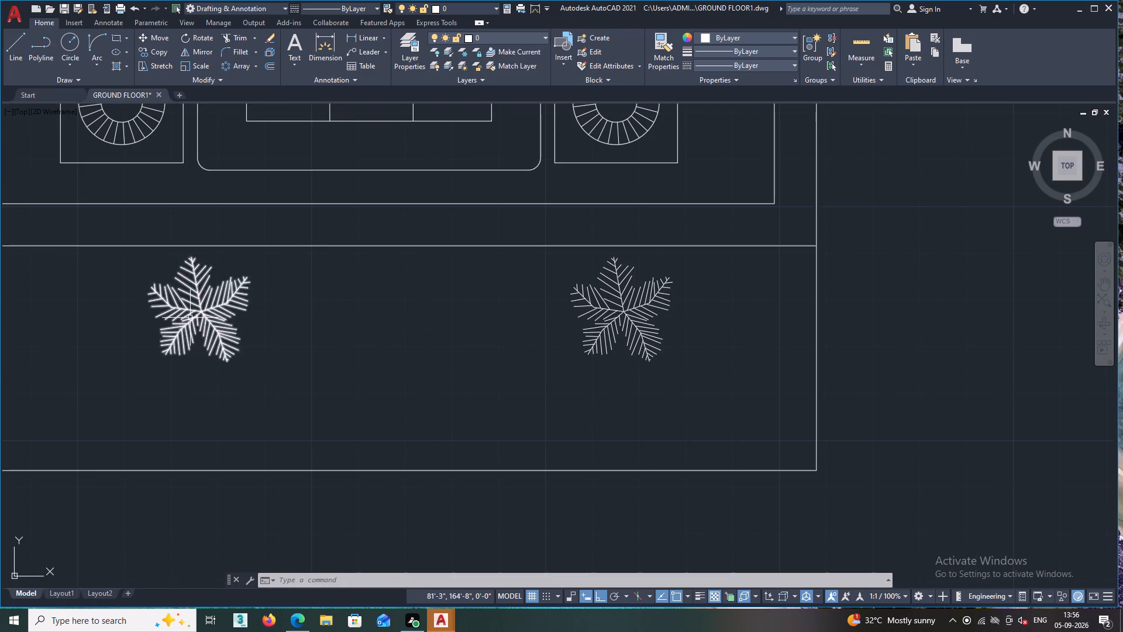
pyautogui.scroll(6, 188, 314)
pyautogui.scroll(-2, 192, 302)
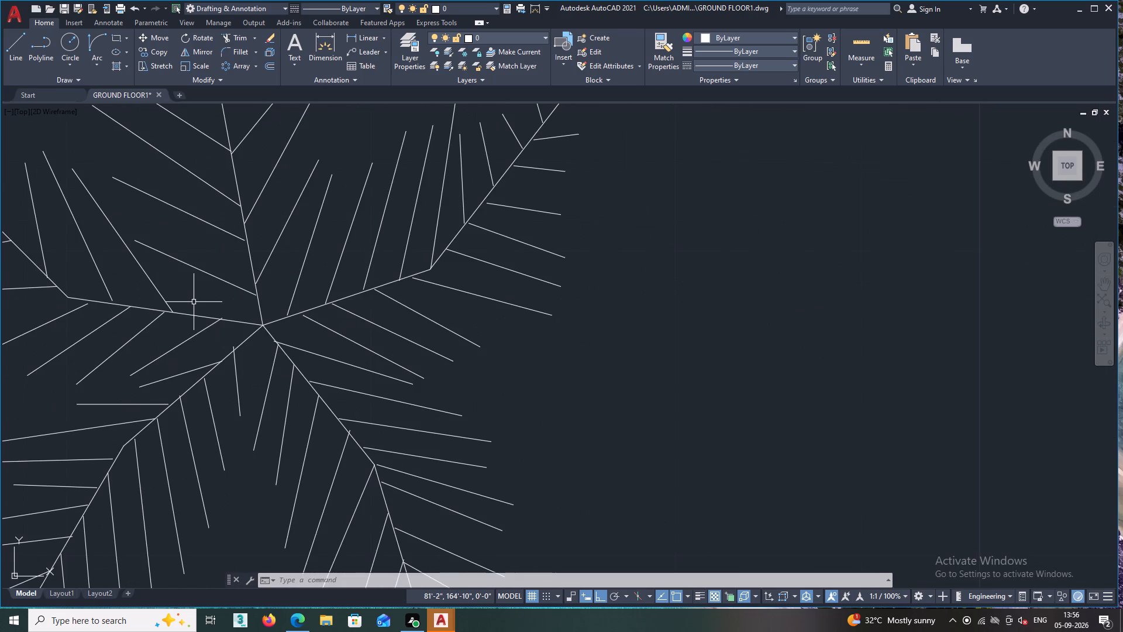
pyautogui.scroll(-3, 196, 302)
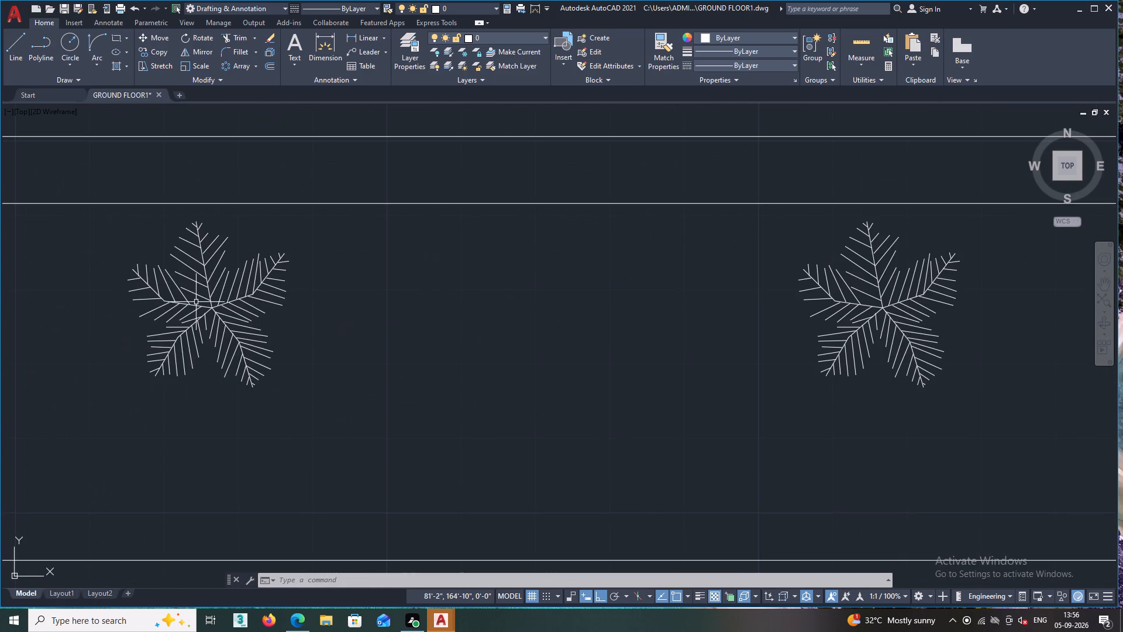
pyautogui.scroll(-3, 196, 302)
pyautogui.scroll(1, 370, 319)
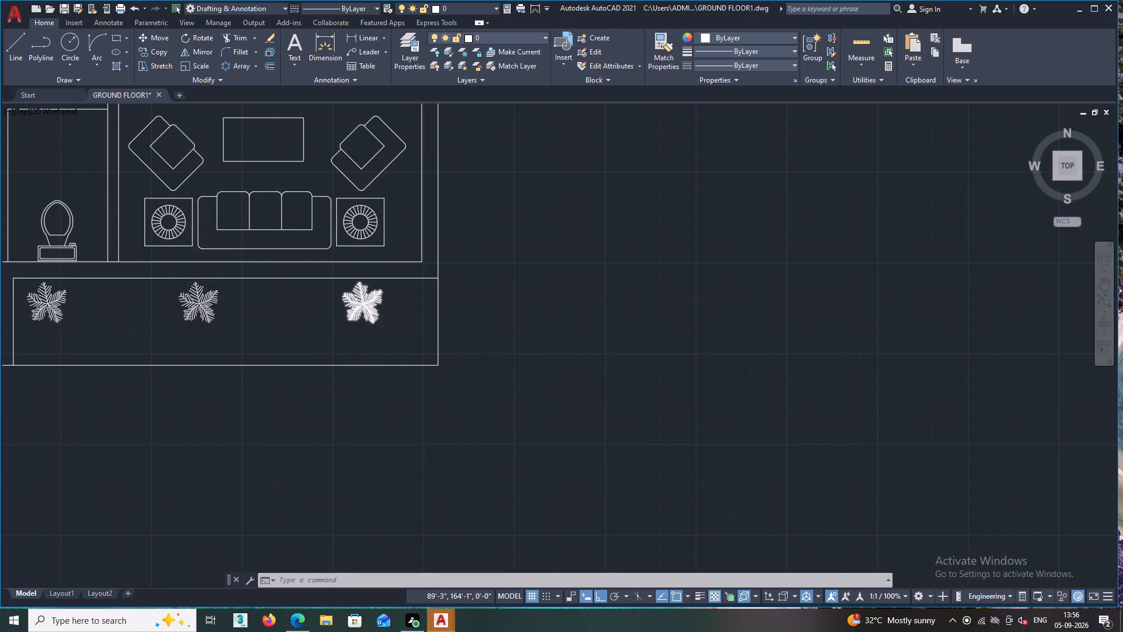
pyautogui.scroll(-2, 370, 319)
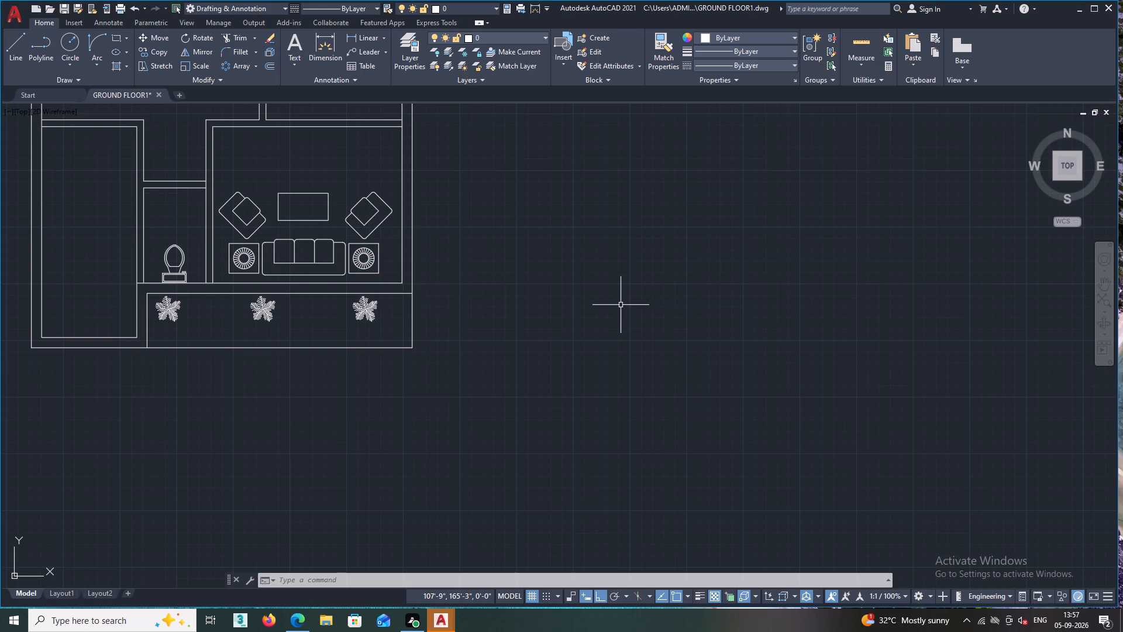
pyautogui.scroll(-3, 264, 347)
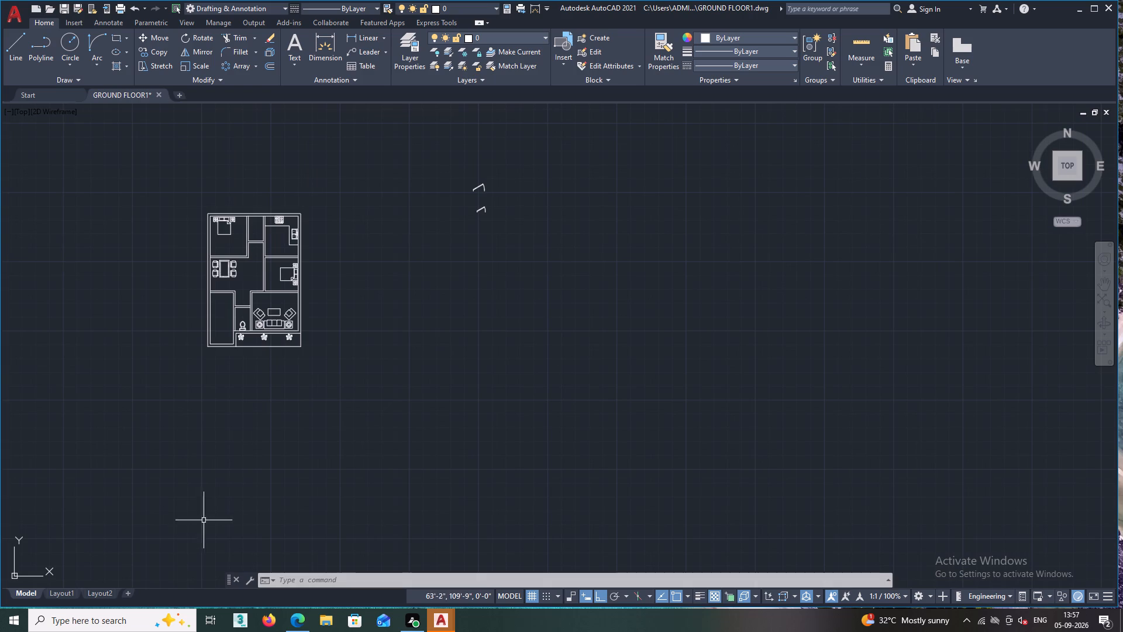
# Launch SketchUp 2024 and create a new model from the Architectural template in inches.
pyautogui.doubleClick(112, 623)
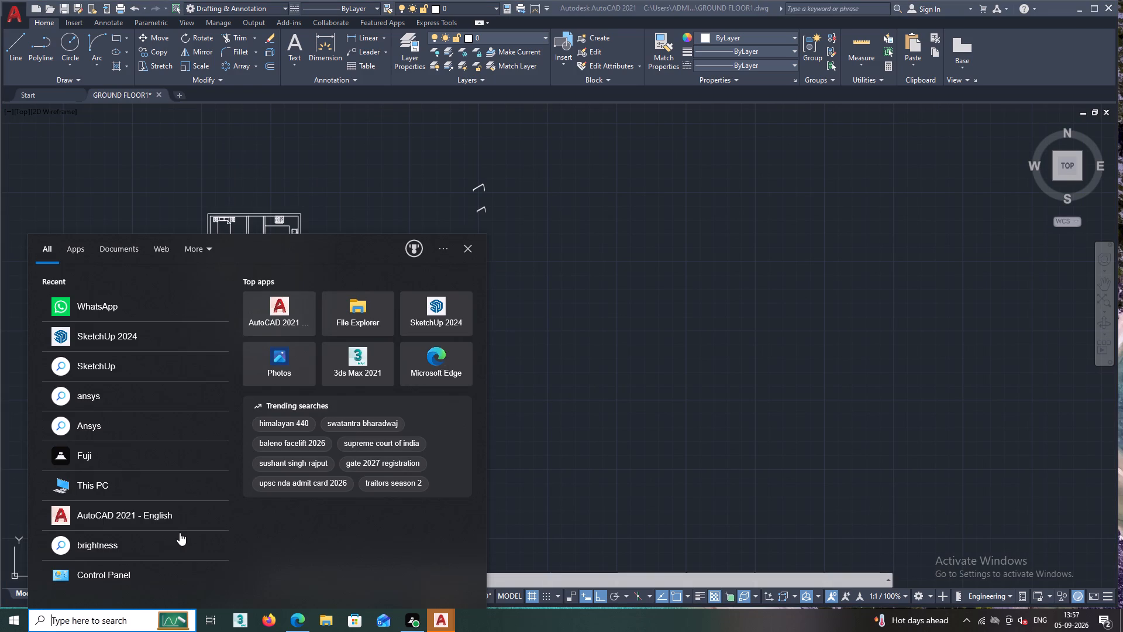
pyautogui.click(446, 314)
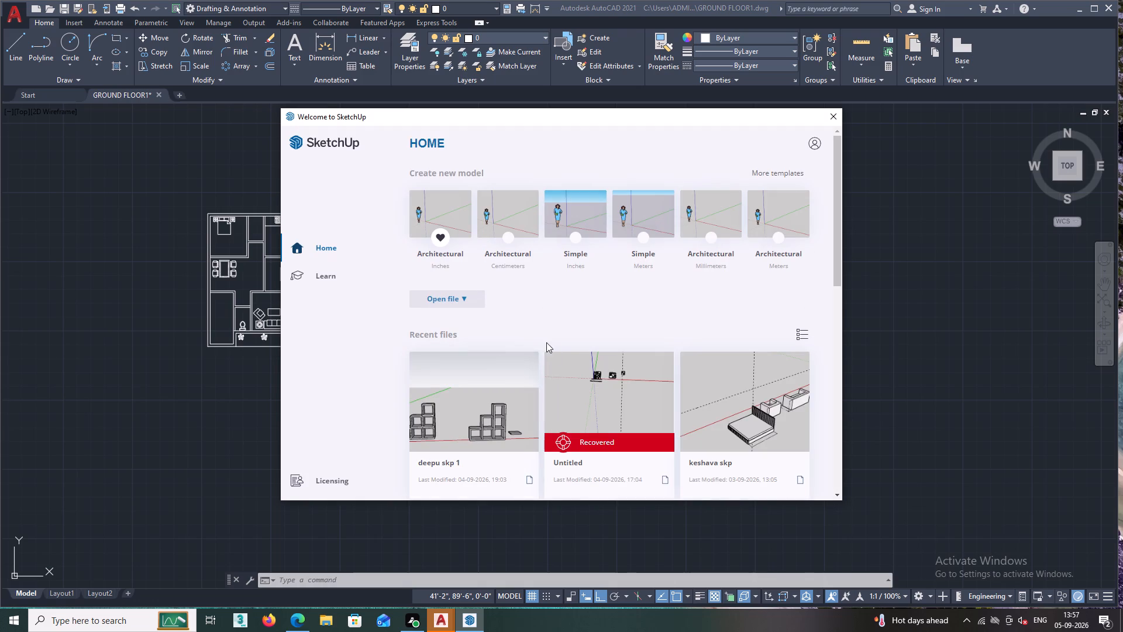
pyautogui.doubleClick(439, 215)
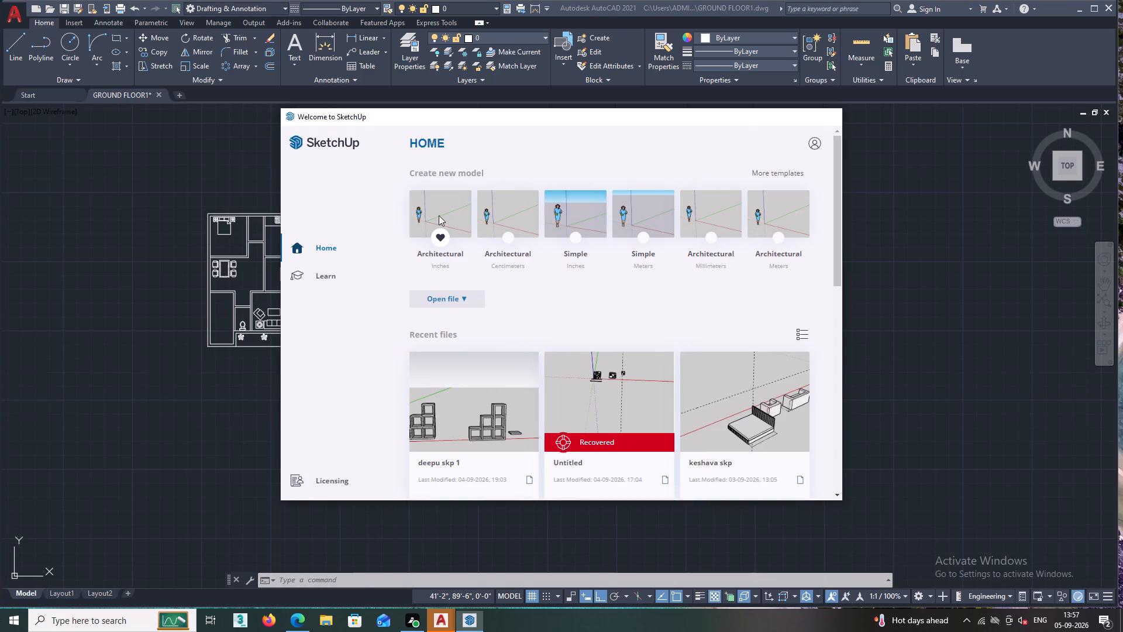
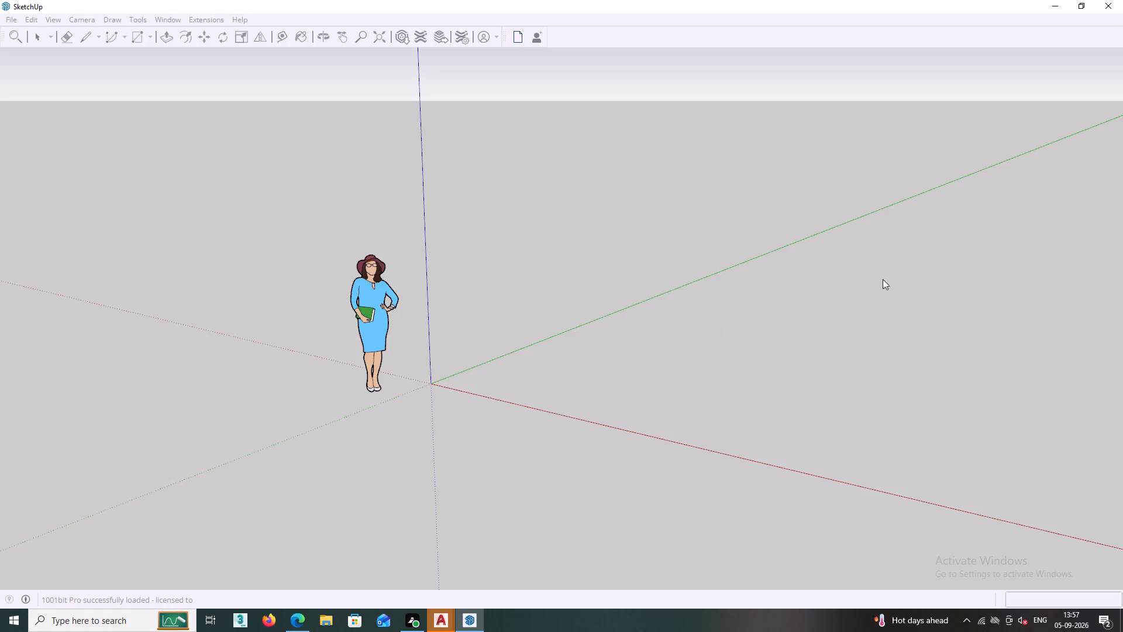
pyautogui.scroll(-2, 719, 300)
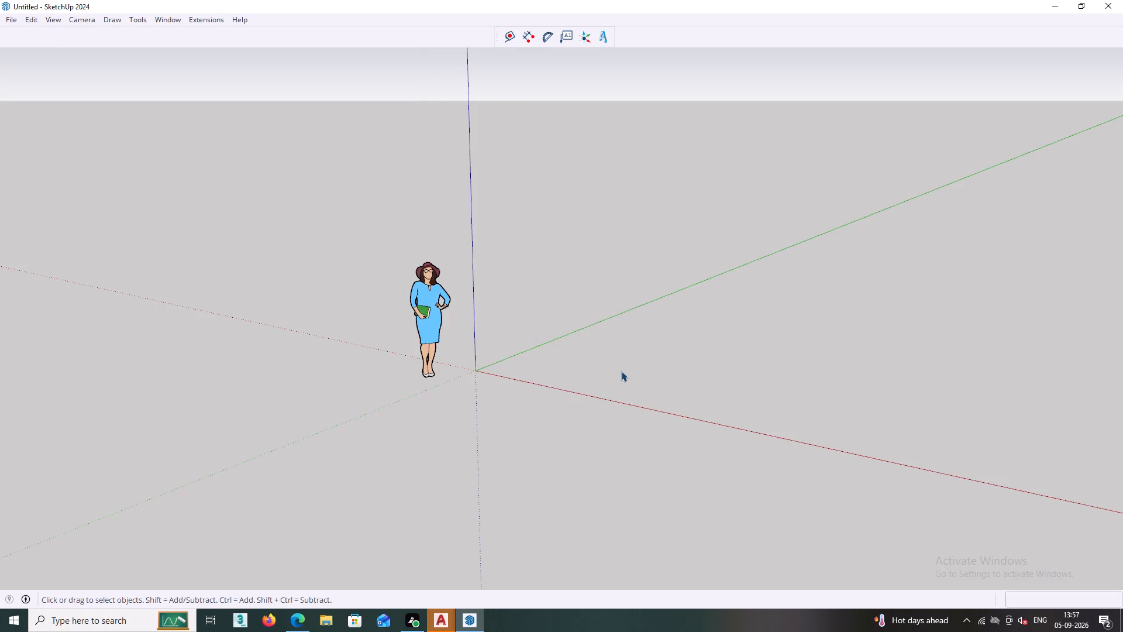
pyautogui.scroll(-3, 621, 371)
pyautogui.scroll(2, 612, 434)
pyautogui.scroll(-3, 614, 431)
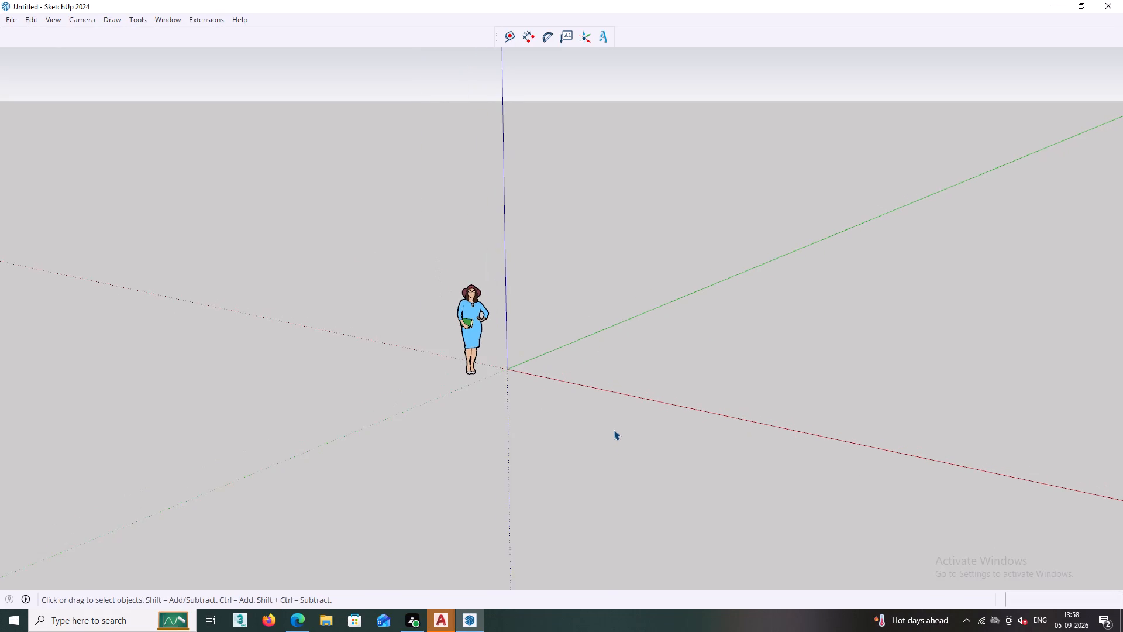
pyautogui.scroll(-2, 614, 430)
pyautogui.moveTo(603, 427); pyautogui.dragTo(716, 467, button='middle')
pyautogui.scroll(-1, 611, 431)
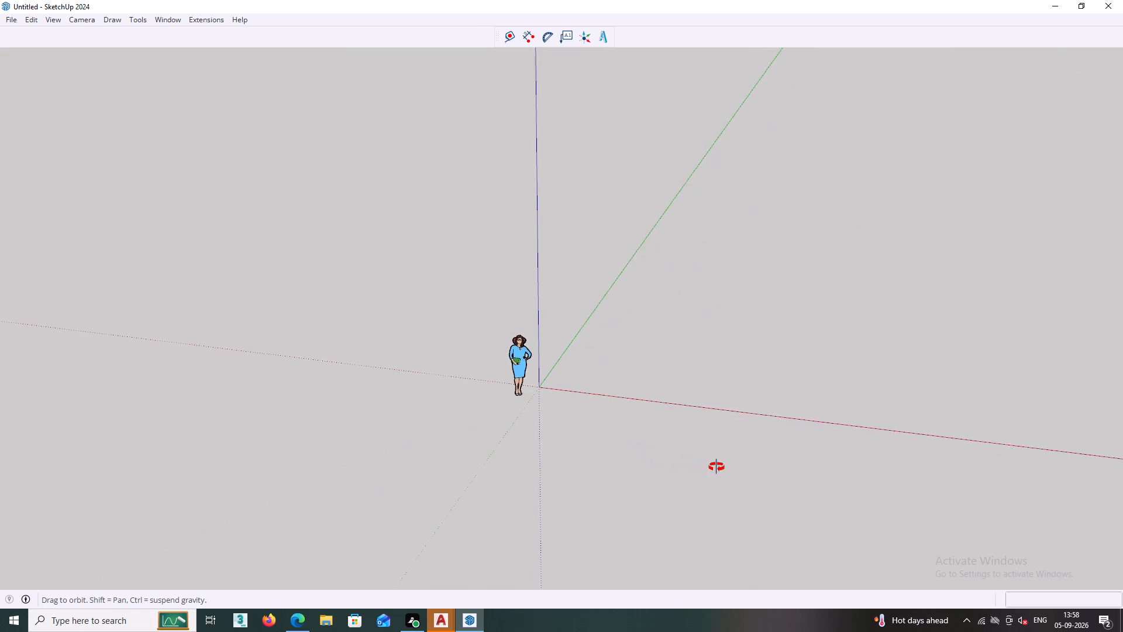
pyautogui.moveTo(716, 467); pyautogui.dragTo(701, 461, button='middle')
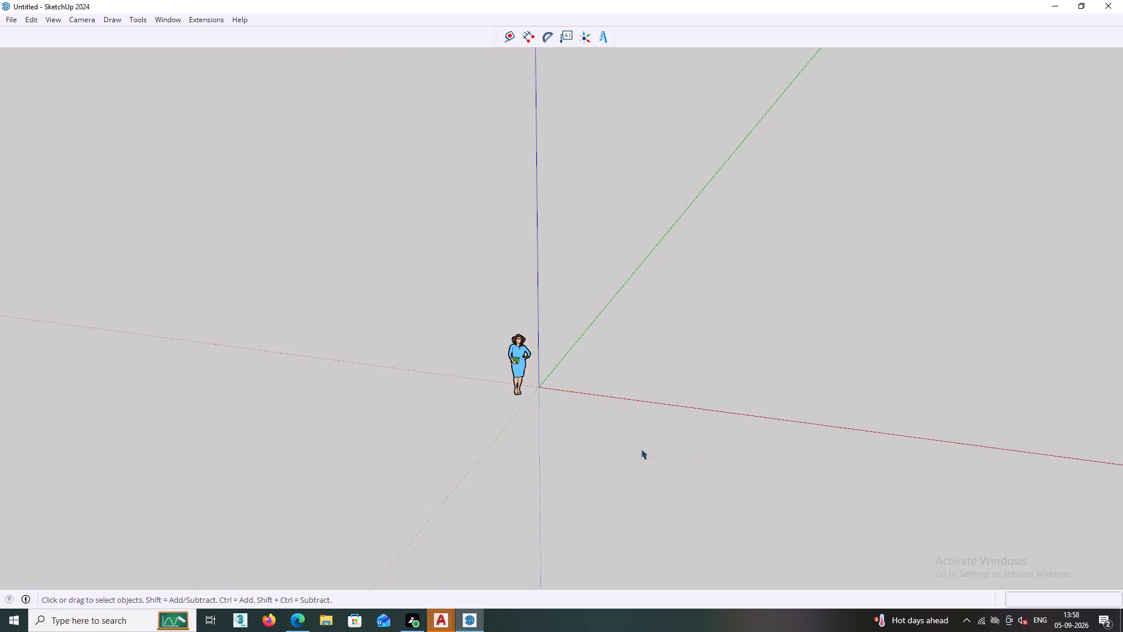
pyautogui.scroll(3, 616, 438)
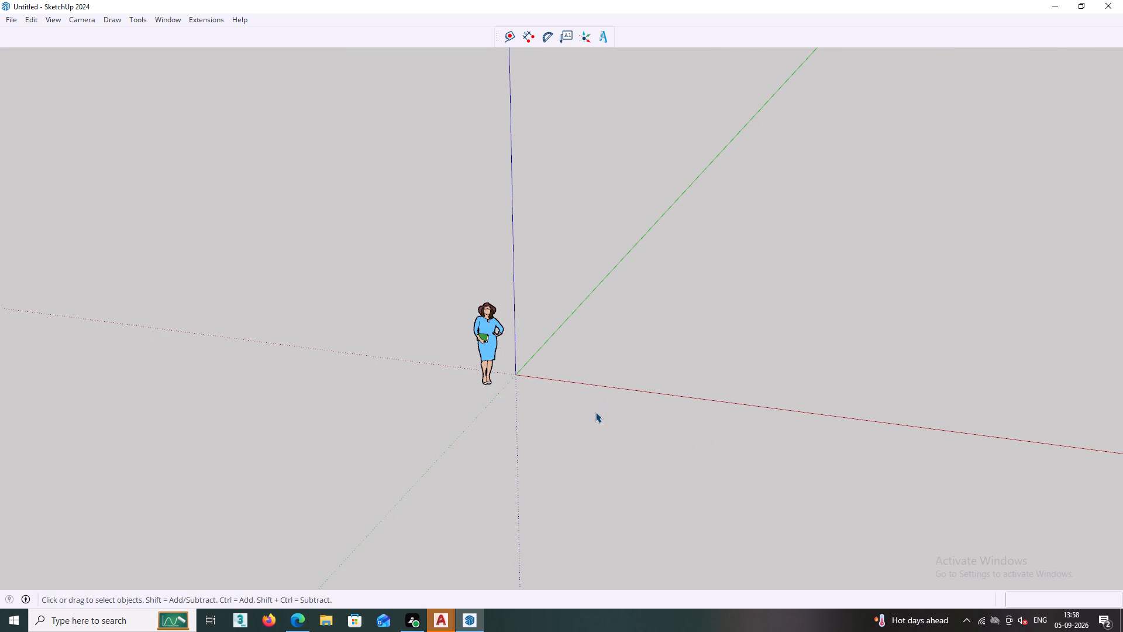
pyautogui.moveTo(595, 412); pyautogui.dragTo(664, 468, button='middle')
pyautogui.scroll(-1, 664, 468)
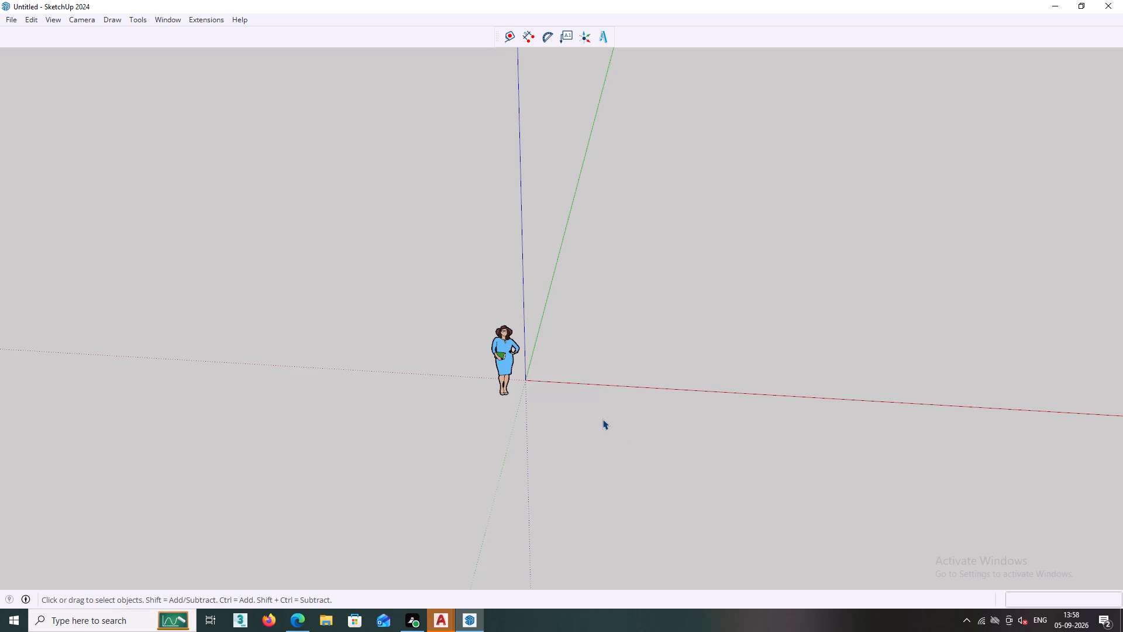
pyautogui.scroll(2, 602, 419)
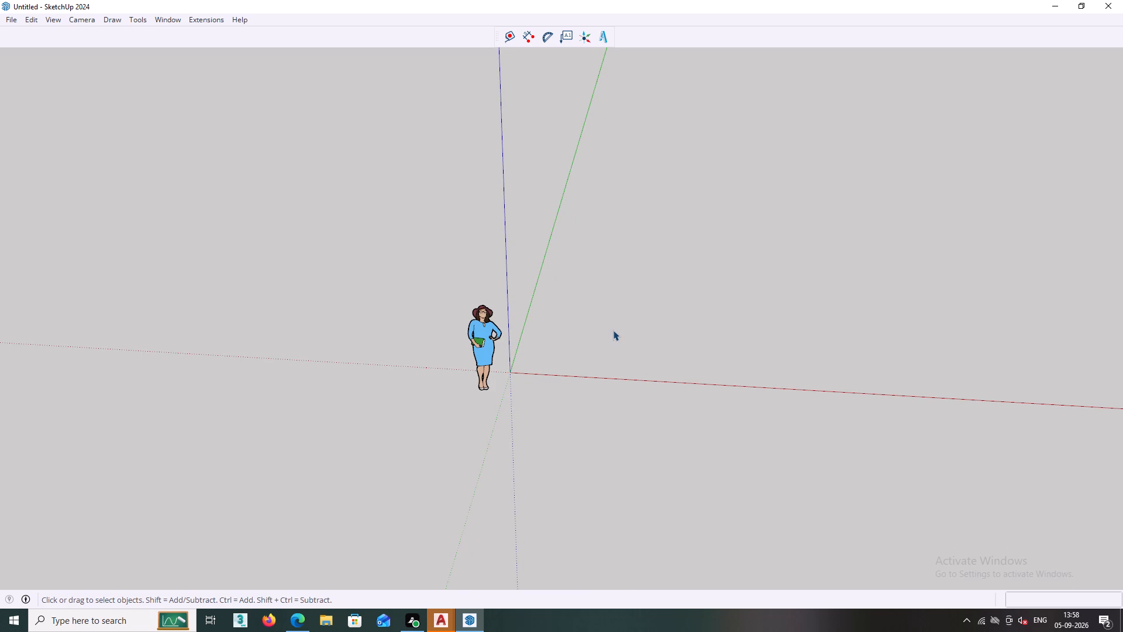
# Draw a rectangle about 6' by 12' flat on the ground, near the origin between the red and green axes.
pyautogui.press('r')
pyautogui.click(611, 263)
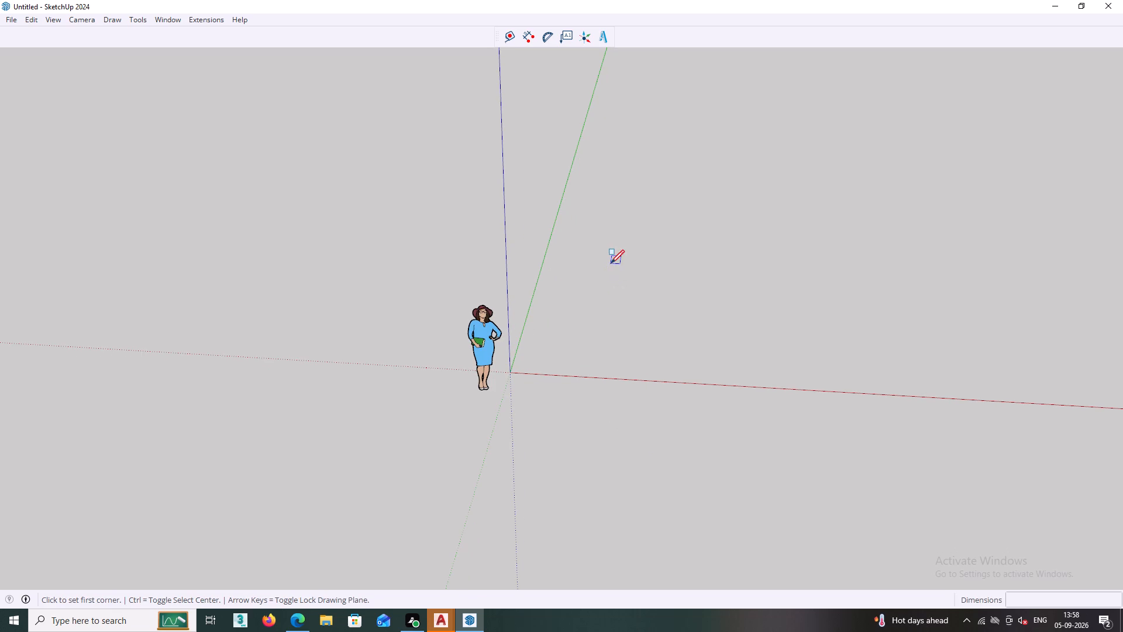
pyautogui.doubleClick(693, 346)
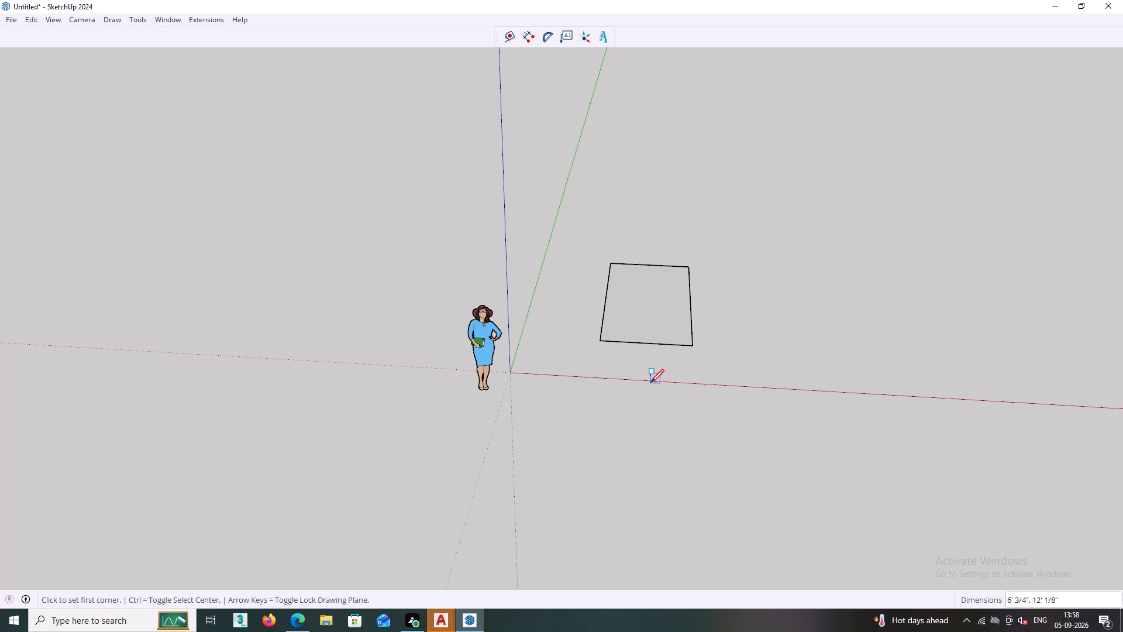
pyautogui.press('space')
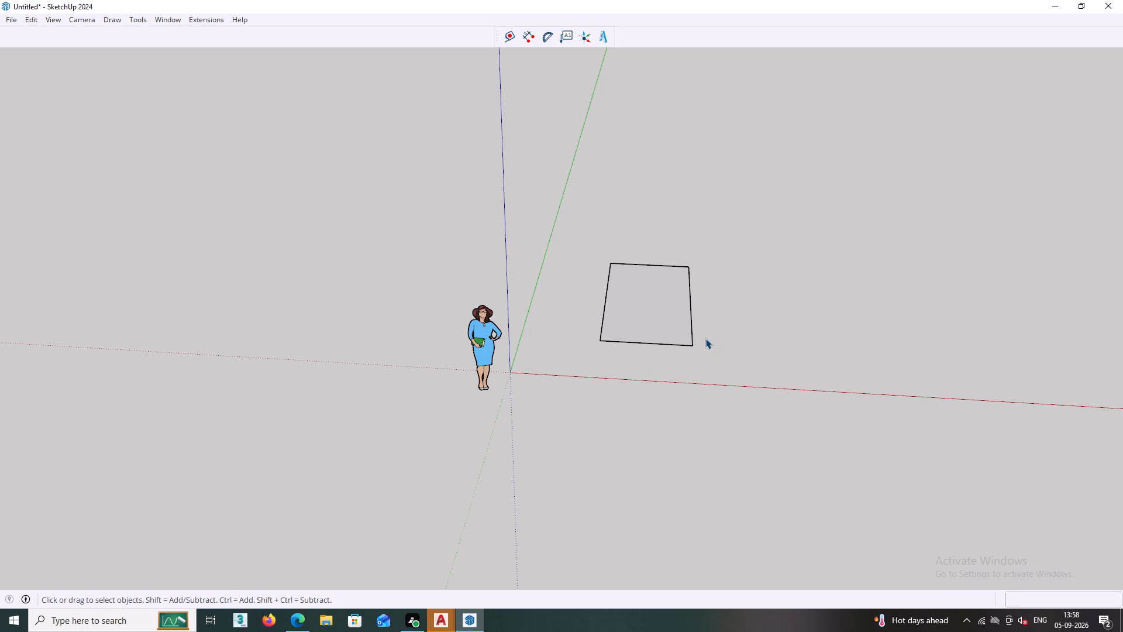
# Push/Pull the rectangle's face up by 6" to form a slab.
pyautogui.press('p')
pyautogui.click(663, 310)
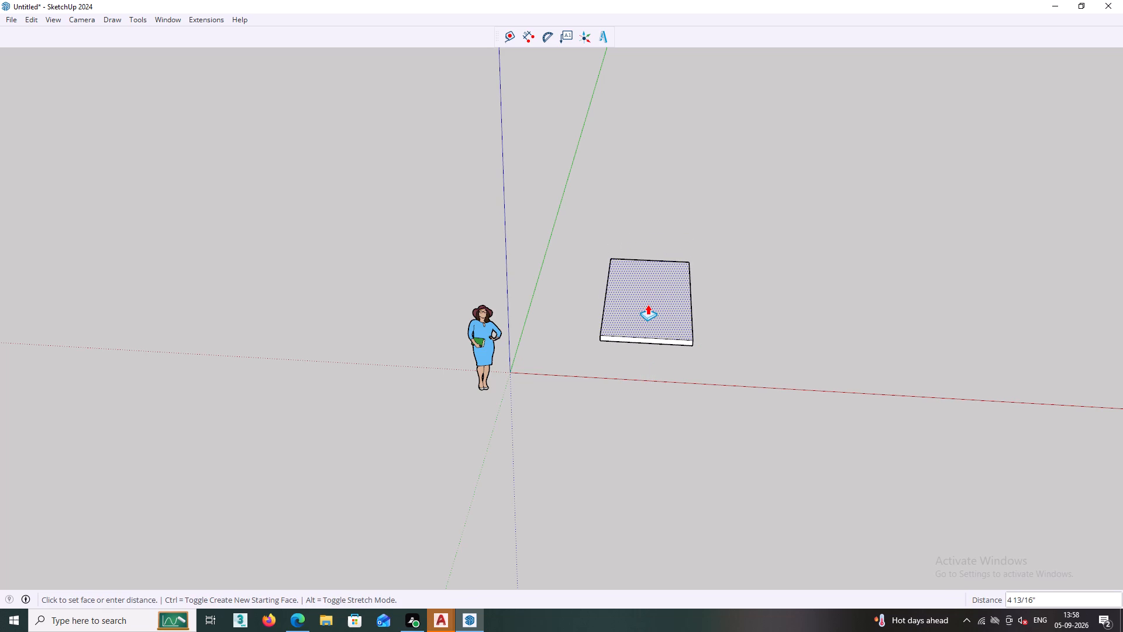
pyautogui.press('6')
pyautogui.hotkey('shift', '"')
pyautogui.press('Return')
pyautogui.scroll(1, 638, 343)
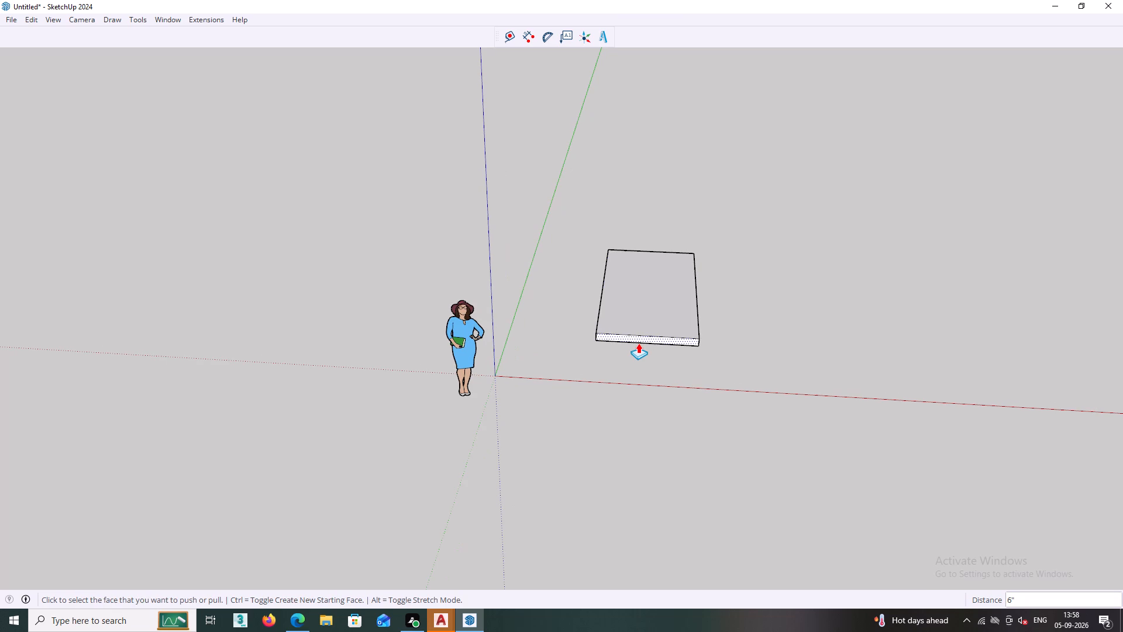
pyautogui.press('space')
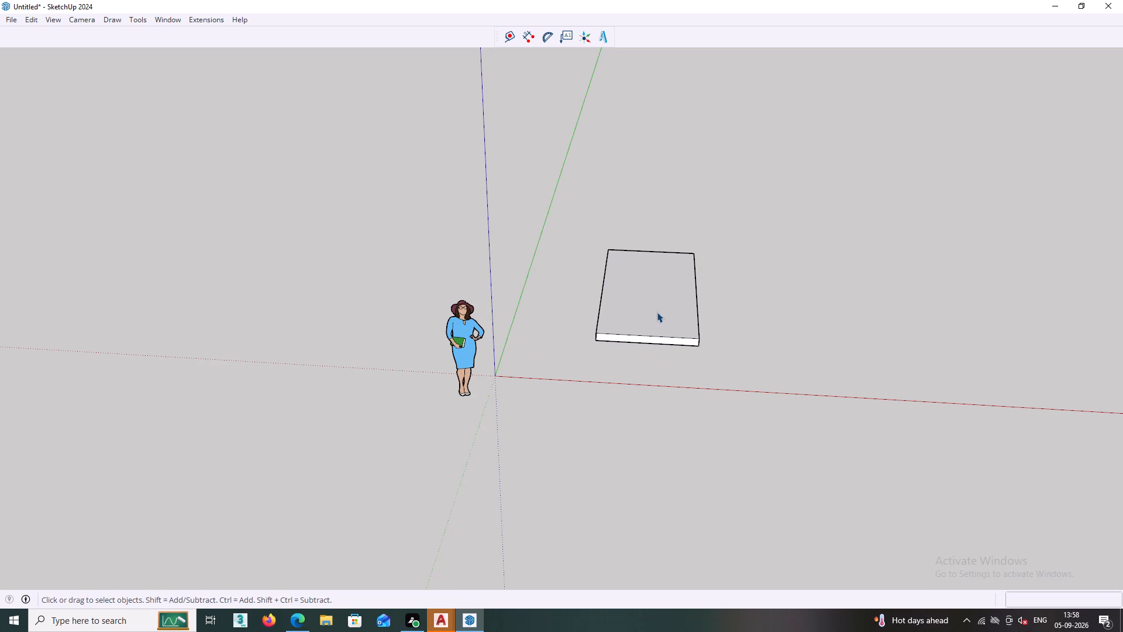
# Select all of the slab's connected faces and edges and make them a group.
pyautogui.doubleClick(657, 312)
pyautogui.tripleClick(657, 312)
pyautogui.click(657, 312)
pyautogui.tripleClick(657, 312)
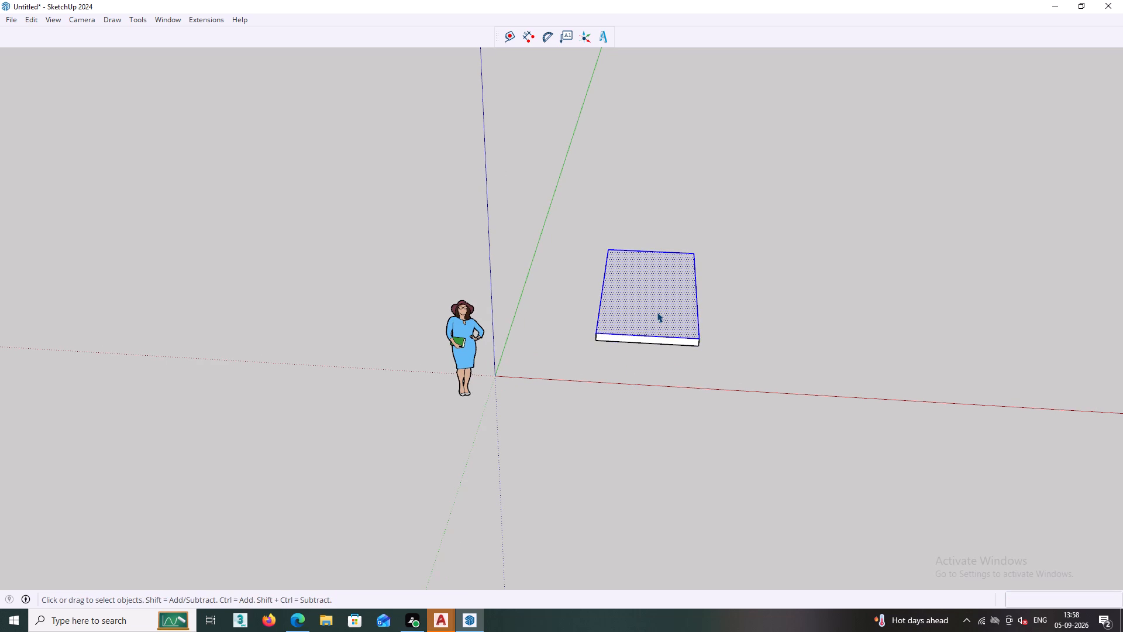
pyautogui.tripleClick(657, 312)
pyautogui.click(657, 312)
pyautogui.rightClick(657, 312)
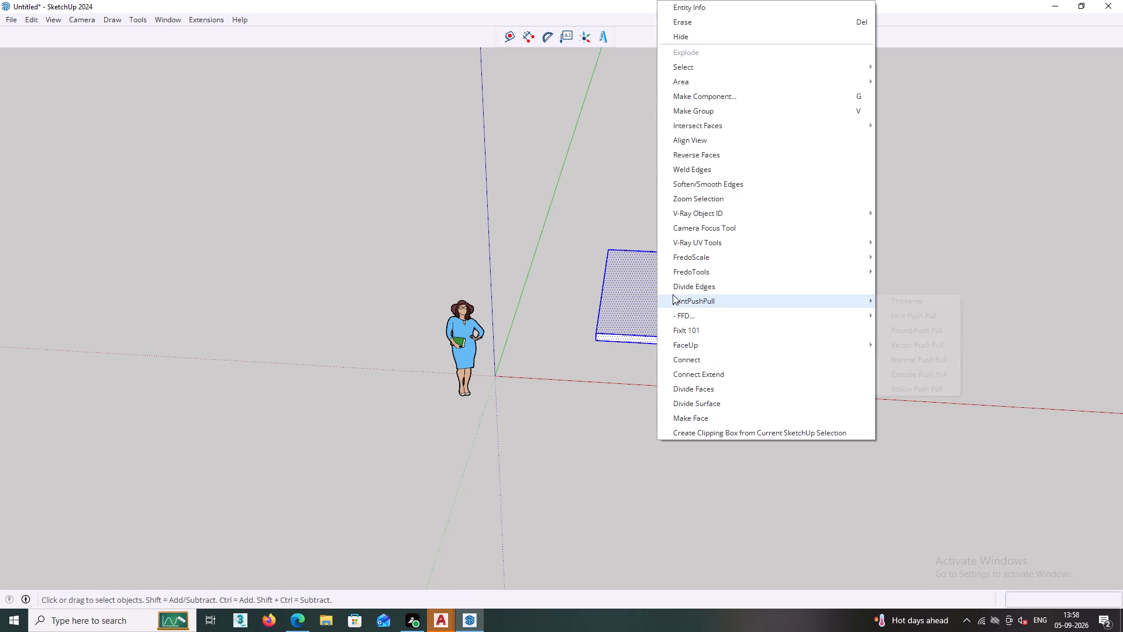
pyautogui.click(684, 111)
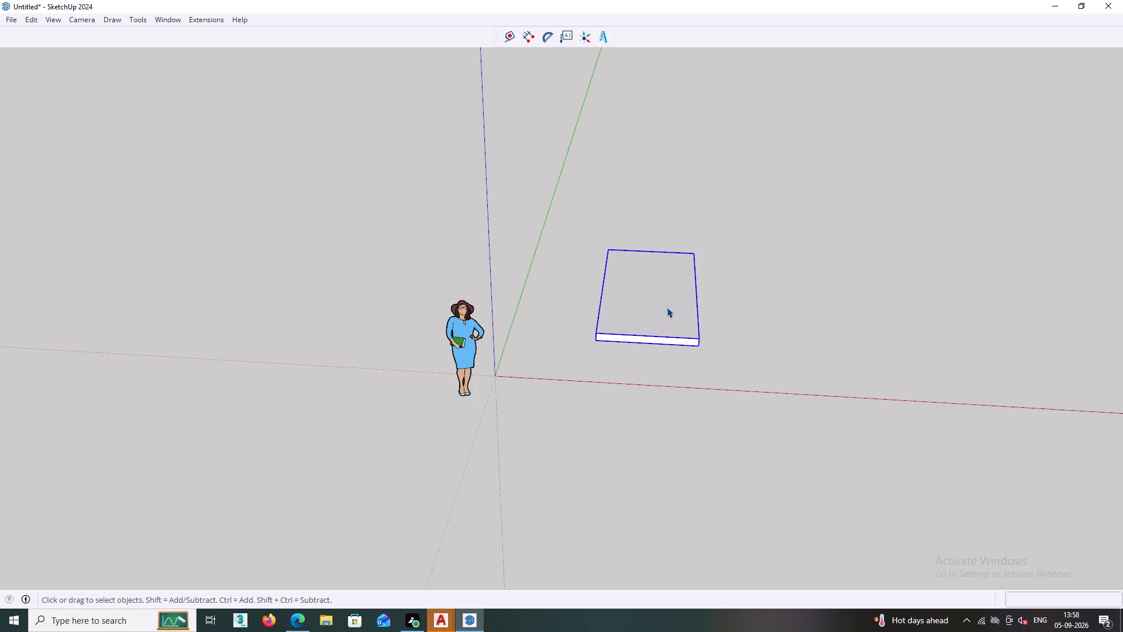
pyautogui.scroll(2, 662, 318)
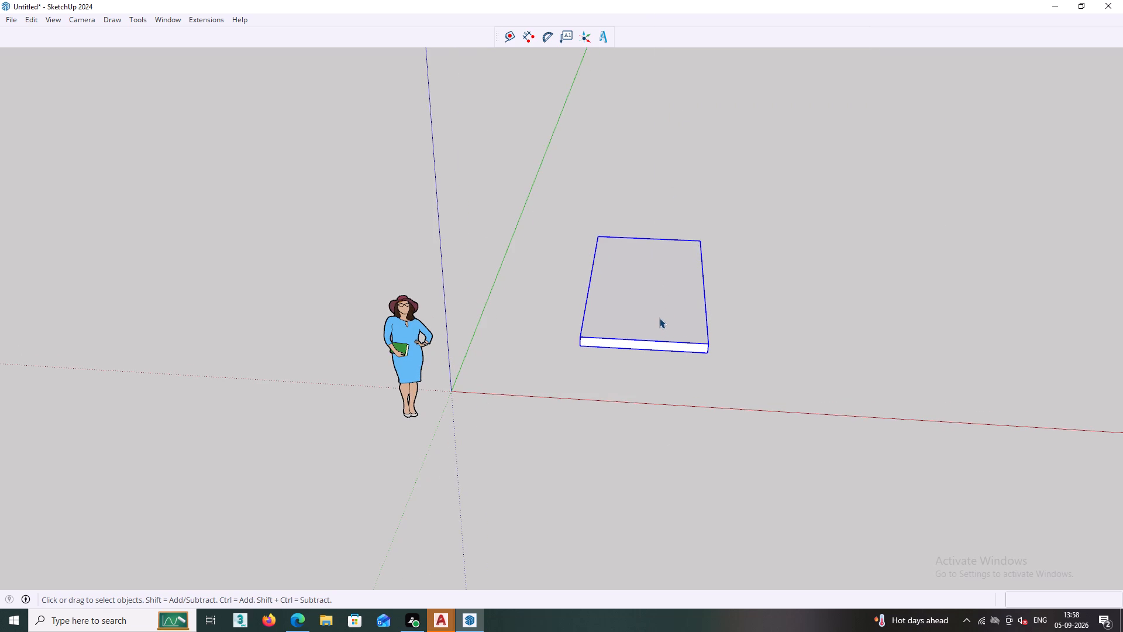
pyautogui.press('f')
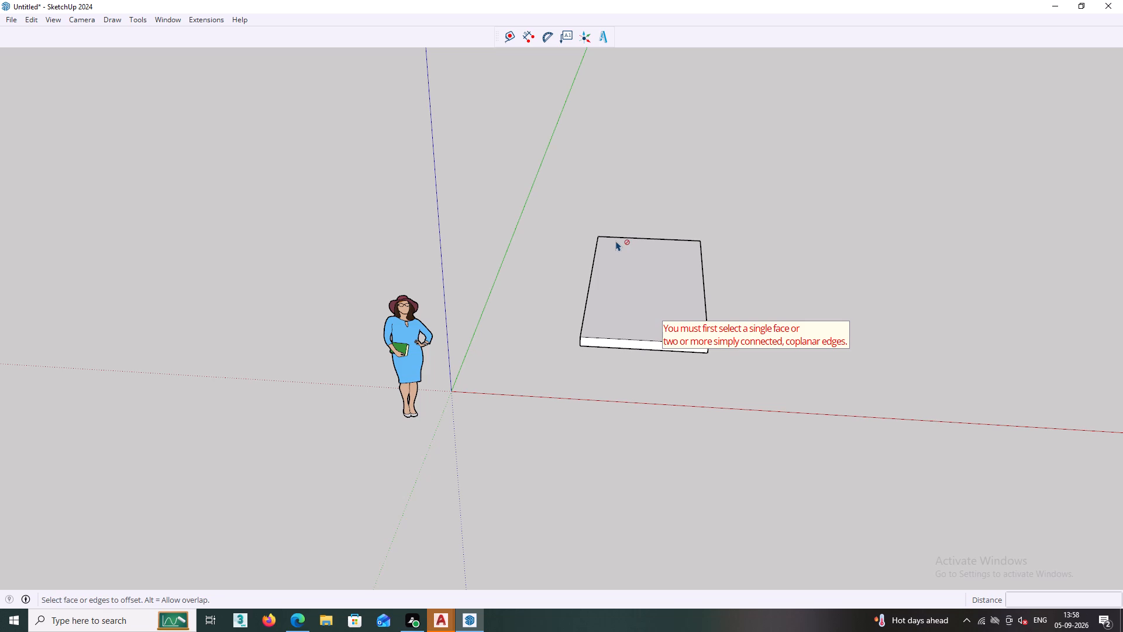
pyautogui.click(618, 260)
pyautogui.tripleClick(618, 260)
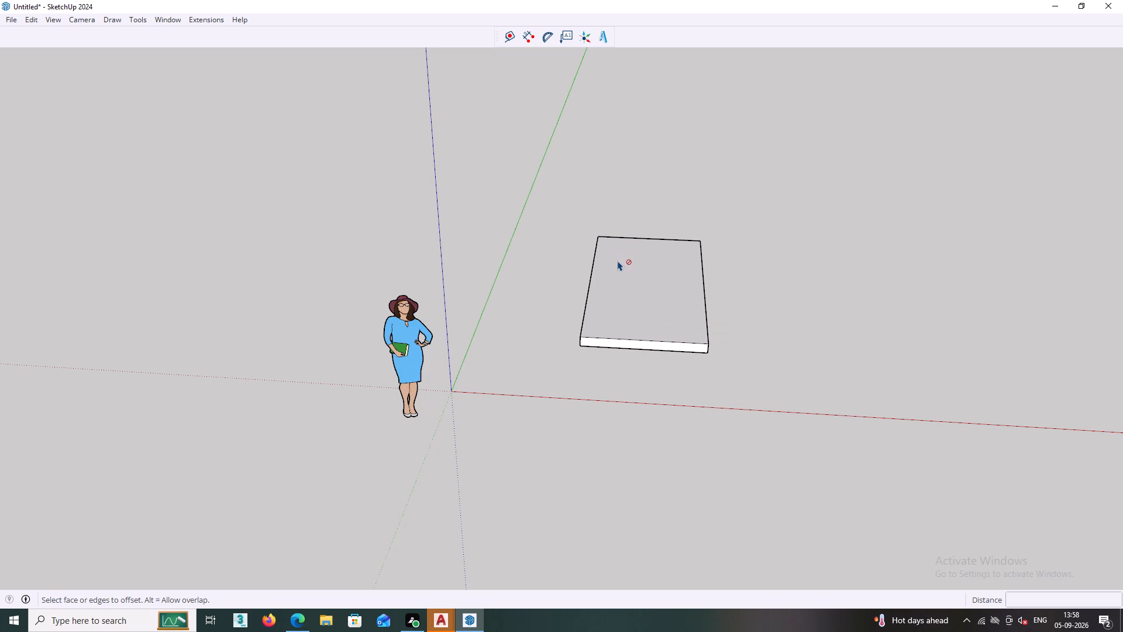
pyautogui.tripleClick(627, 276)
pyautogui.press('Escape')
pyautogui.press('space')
# Open the slab group for editing.
pyautogui.doubleClick(653, 283)
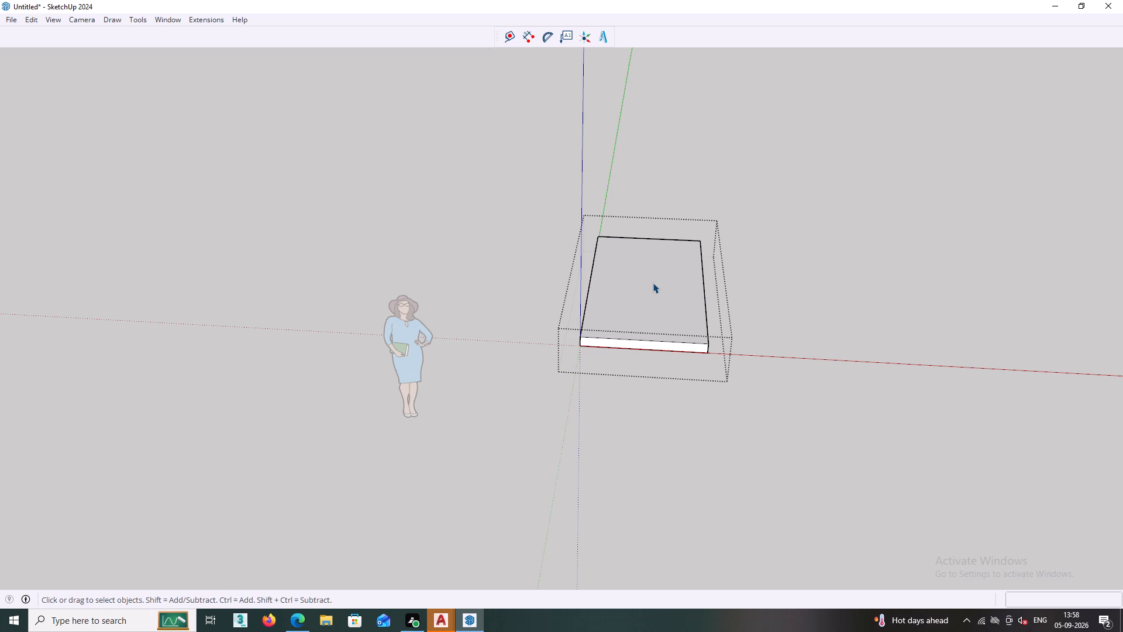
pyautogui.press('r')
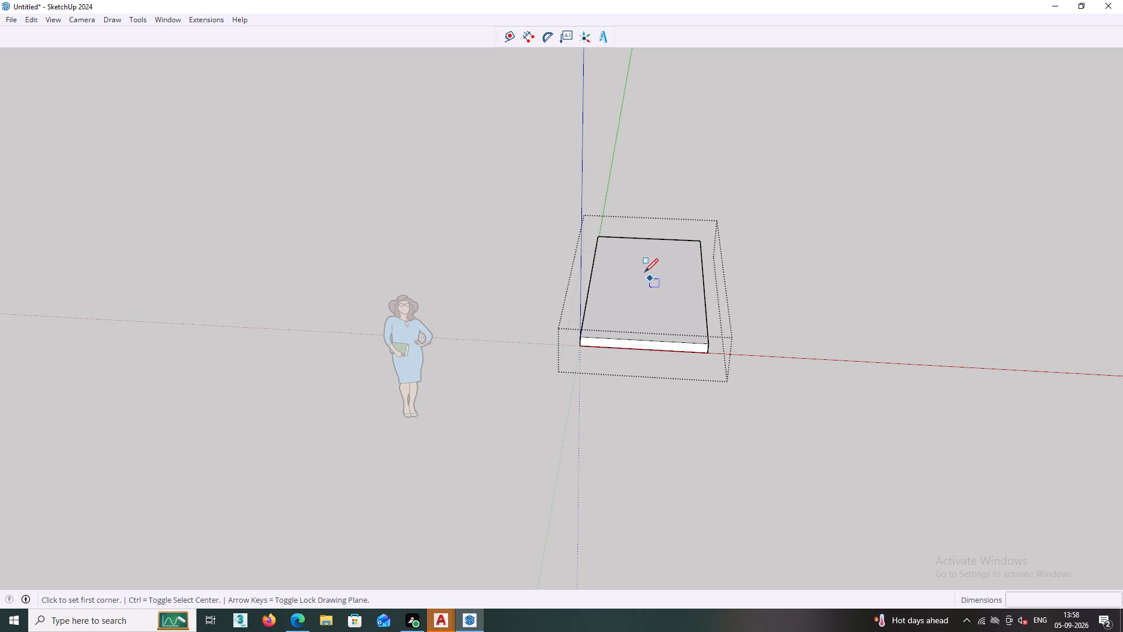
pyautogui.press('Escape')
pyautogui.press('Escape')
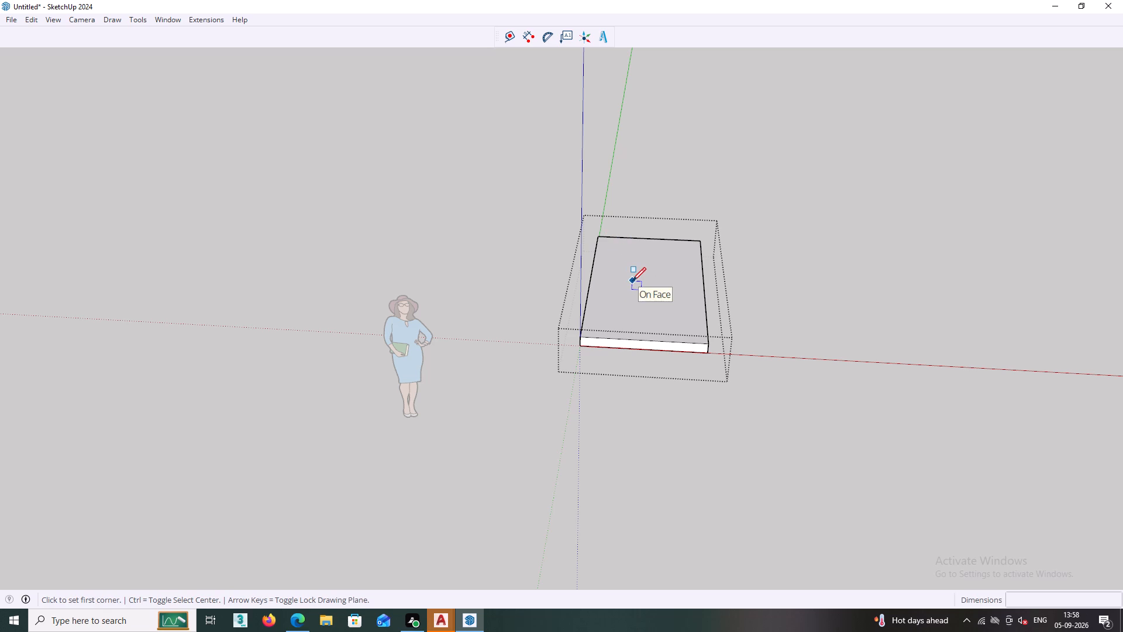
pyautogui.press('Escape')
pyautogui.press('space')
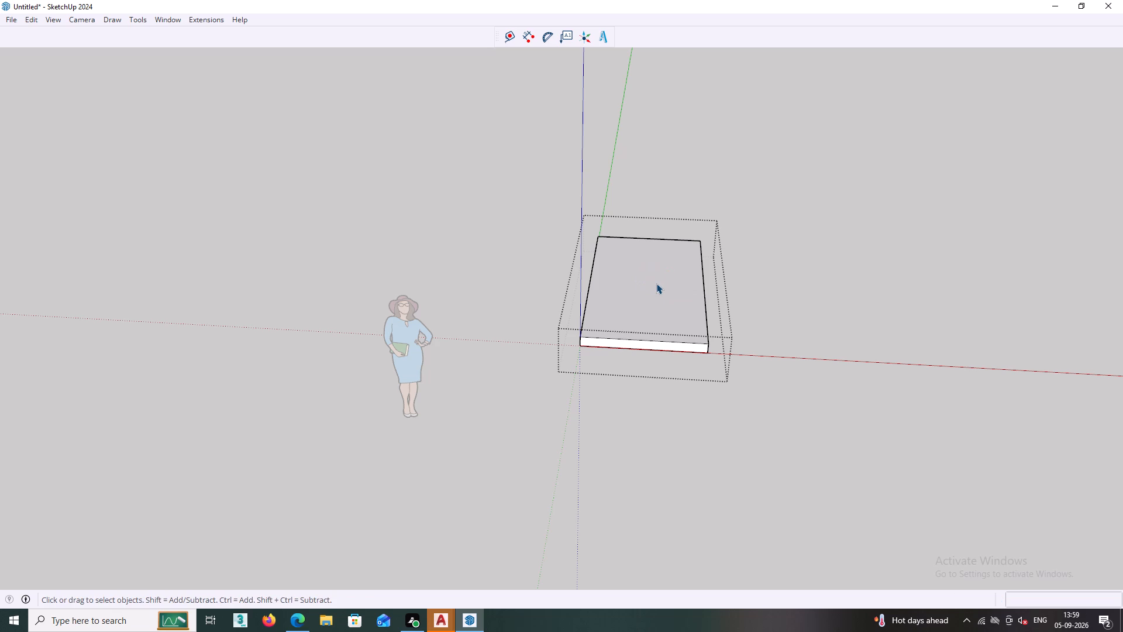
# Offset the outline of the slab's top face inward by 1'.
pyautogui.press('f')
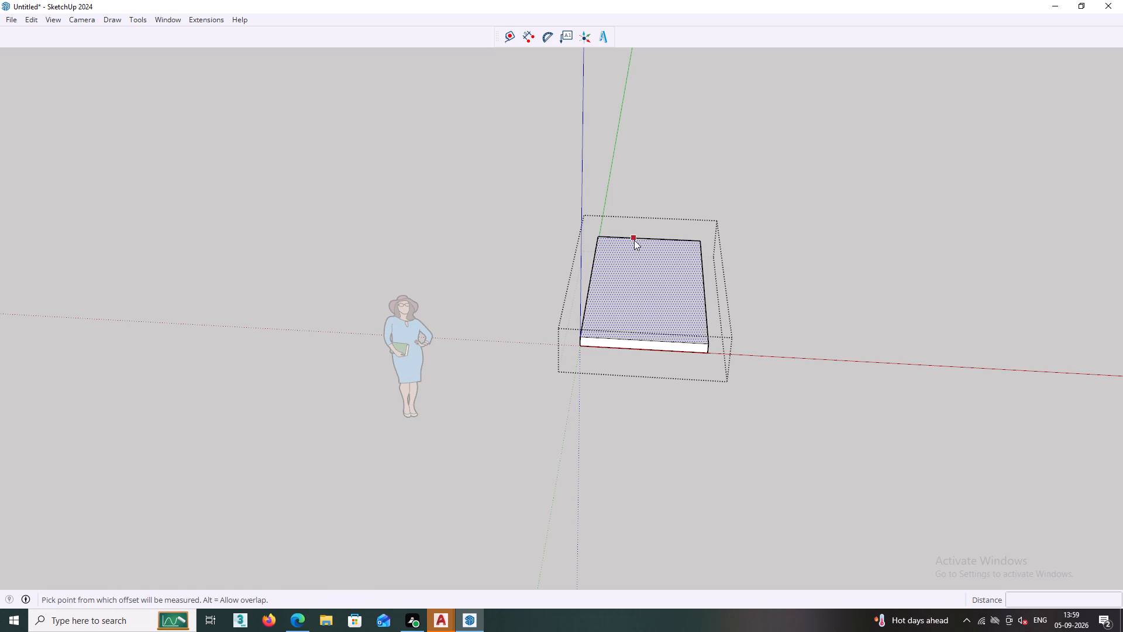
pyautogui.doubleClick(631, 243)
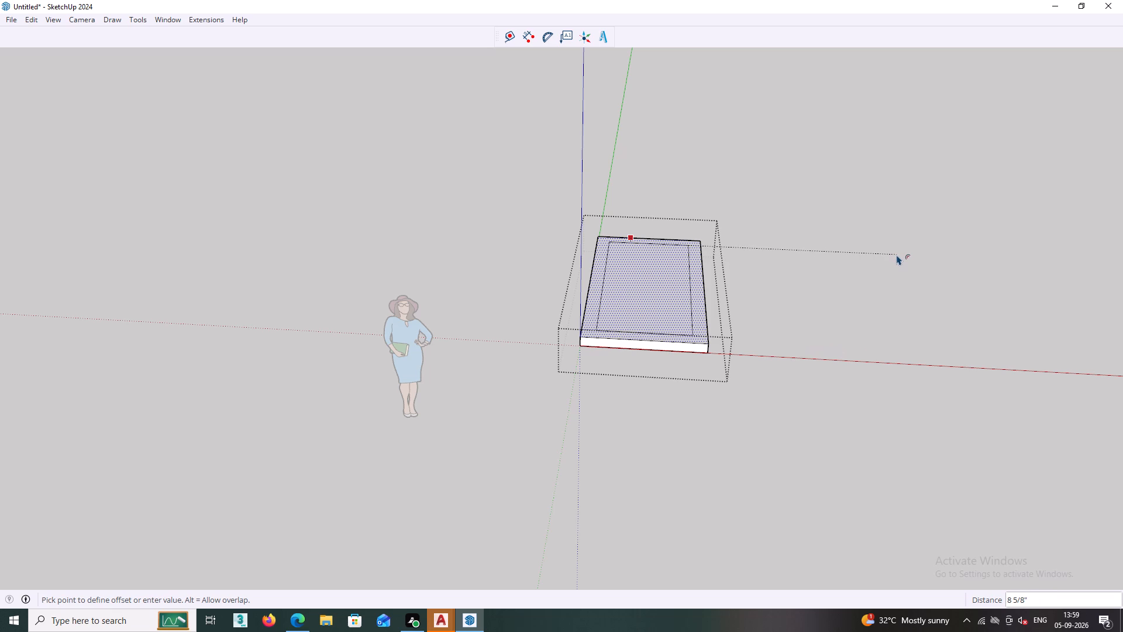
pyautogui.press('1')
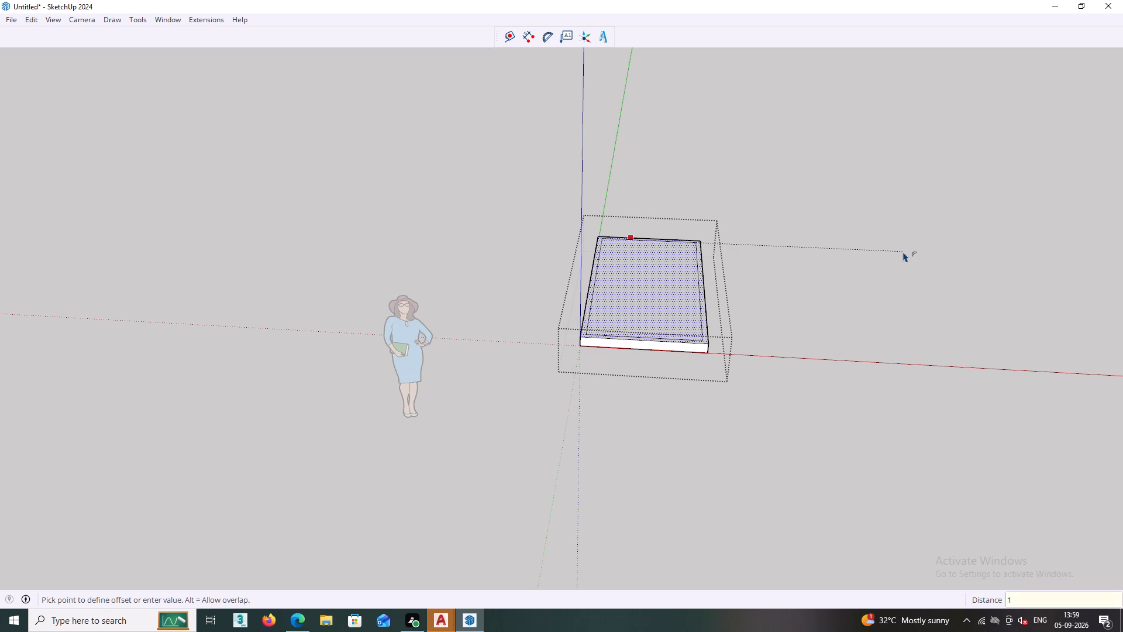
pyautogui.press("'")
pyautogui.press('Return')
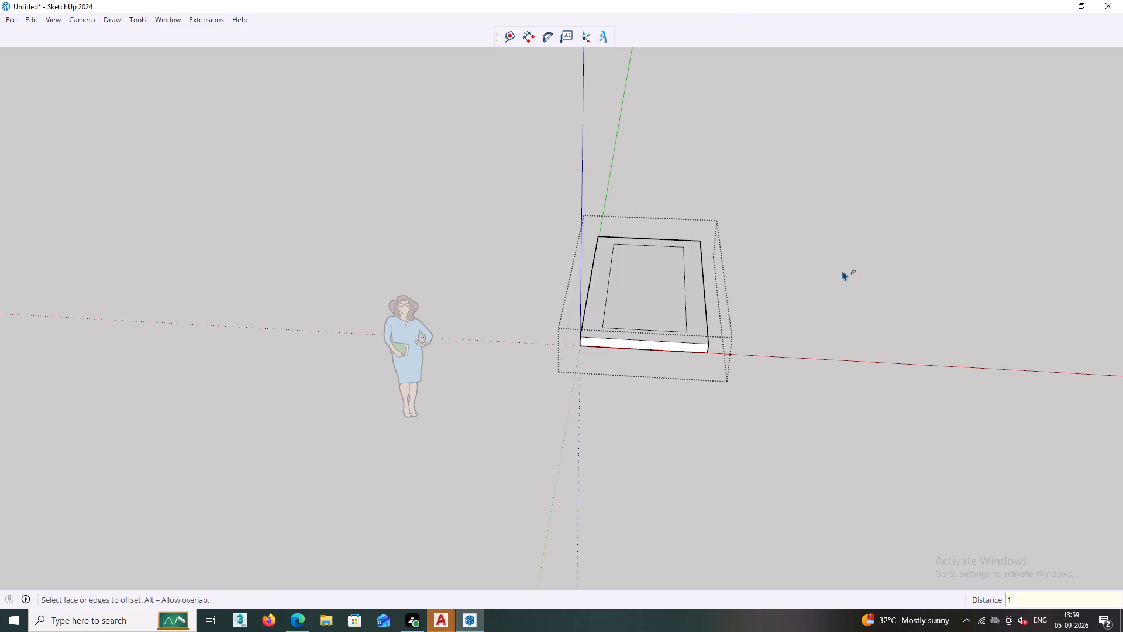
pyautogui.press('space')
# Close the slab group and clear the selection.
pyautogui.moveTo(809, 273); pyautogui.dragTo(809, 353, button='middle')
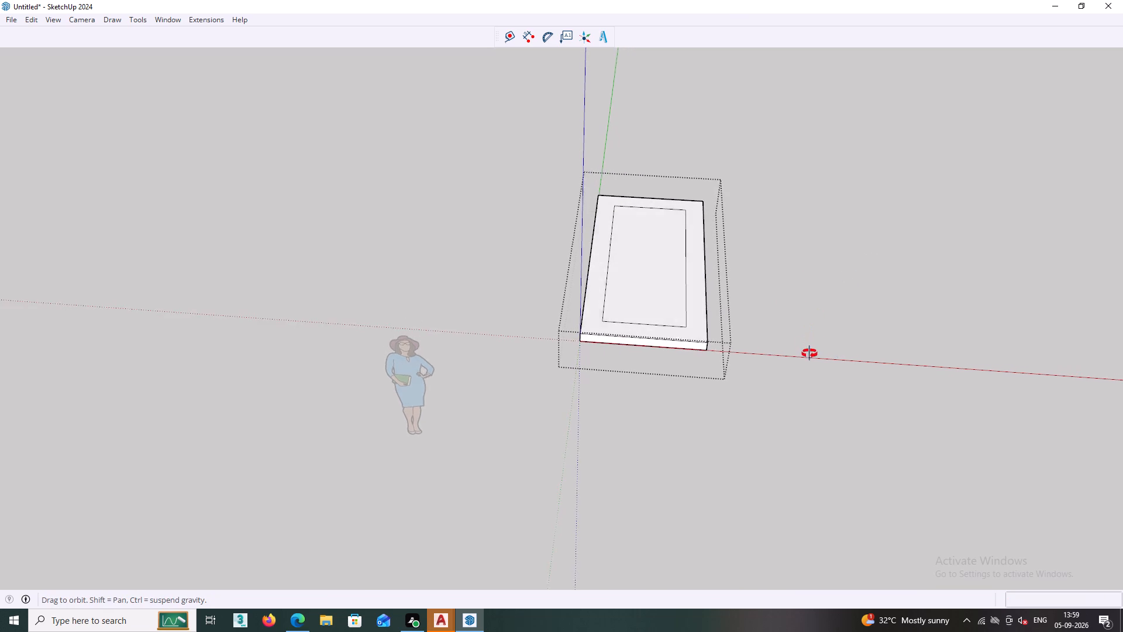
pyautogui.moveTo(809, 353); pyautogui.dragTo(808, 401, button='middle')
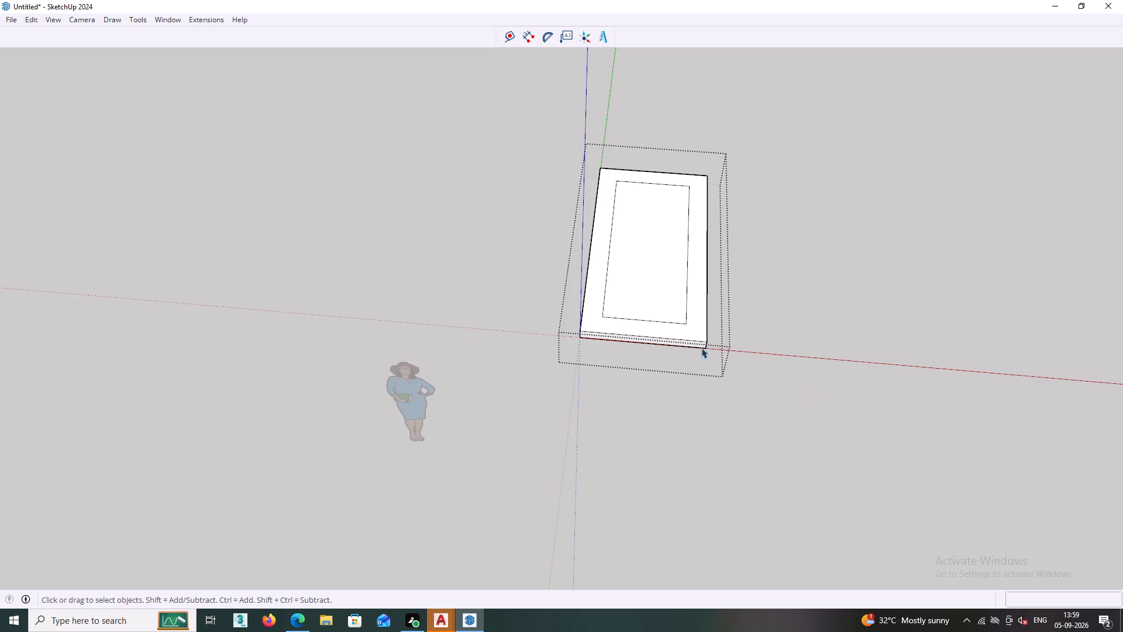
pyautogui.scroll(1, 675, 315)
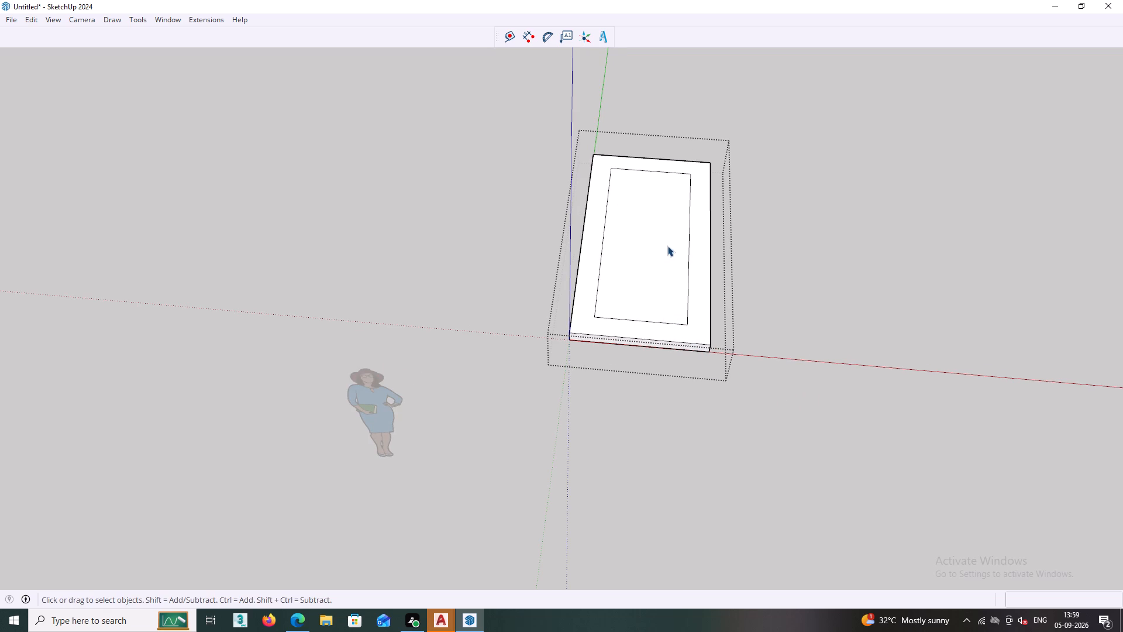
pyautogui.tripleClick(643, 229)
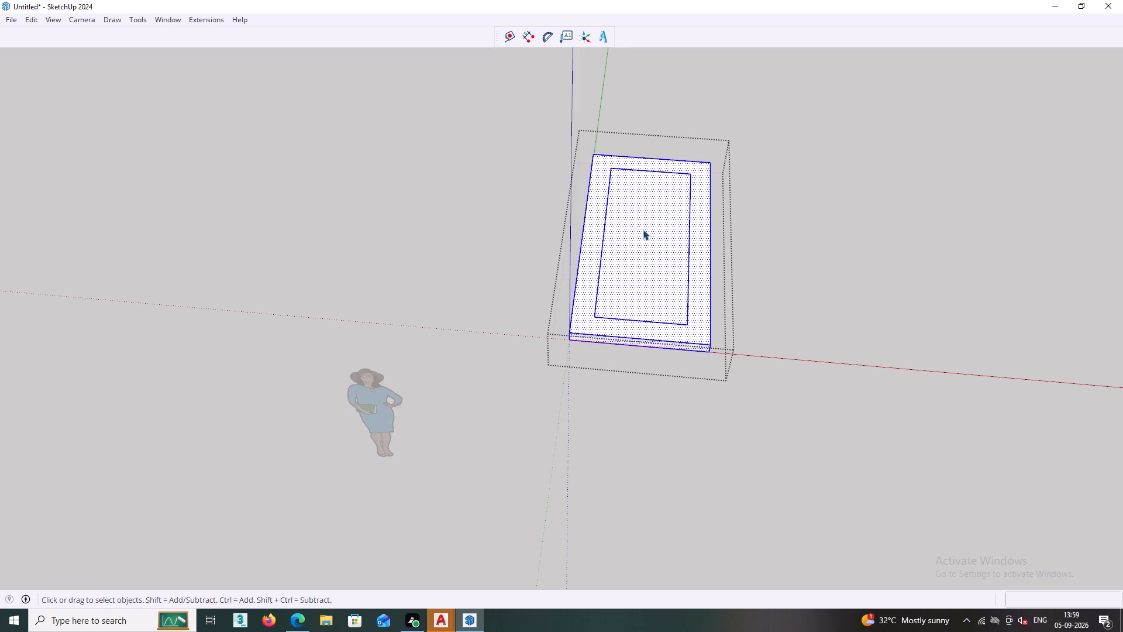
pyautogui.press('Escape')
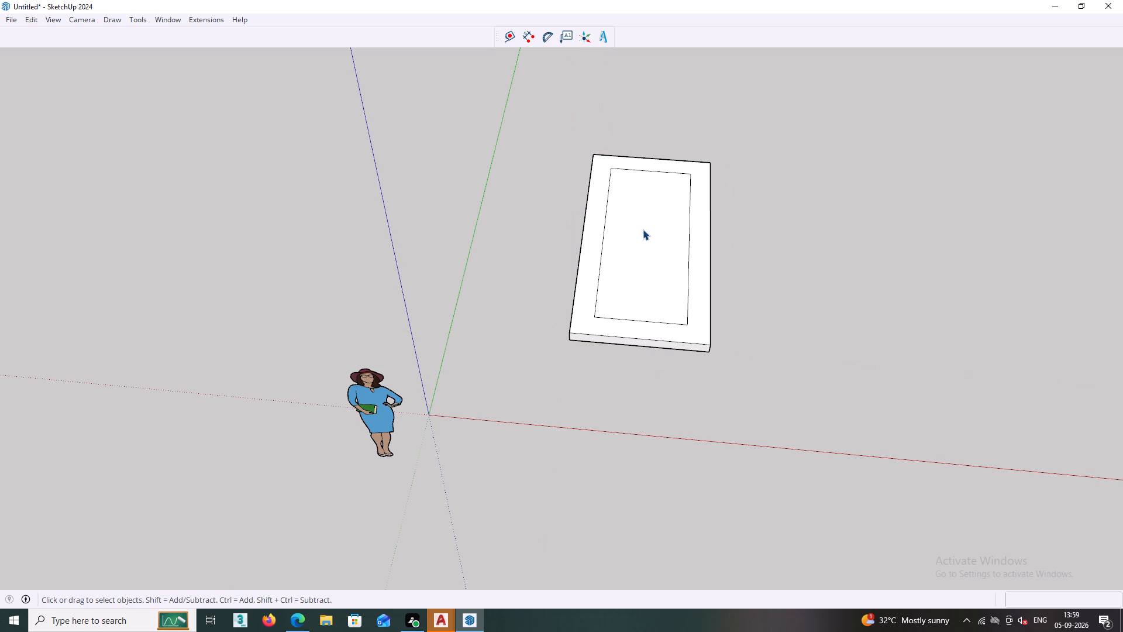
pyautogui.click(643, 229)
pyautogui.click(643, 229)
pyautogui.press('Escape')
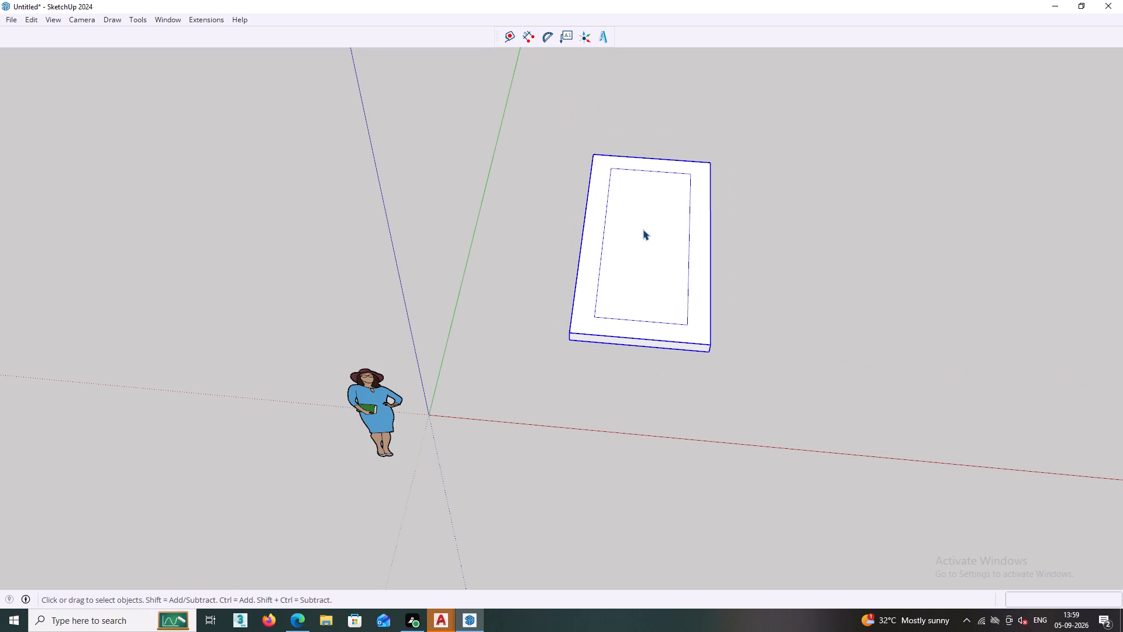
pyautogui.press('space')
pyautogui.press('space')
pyautogui.click(818, 274)
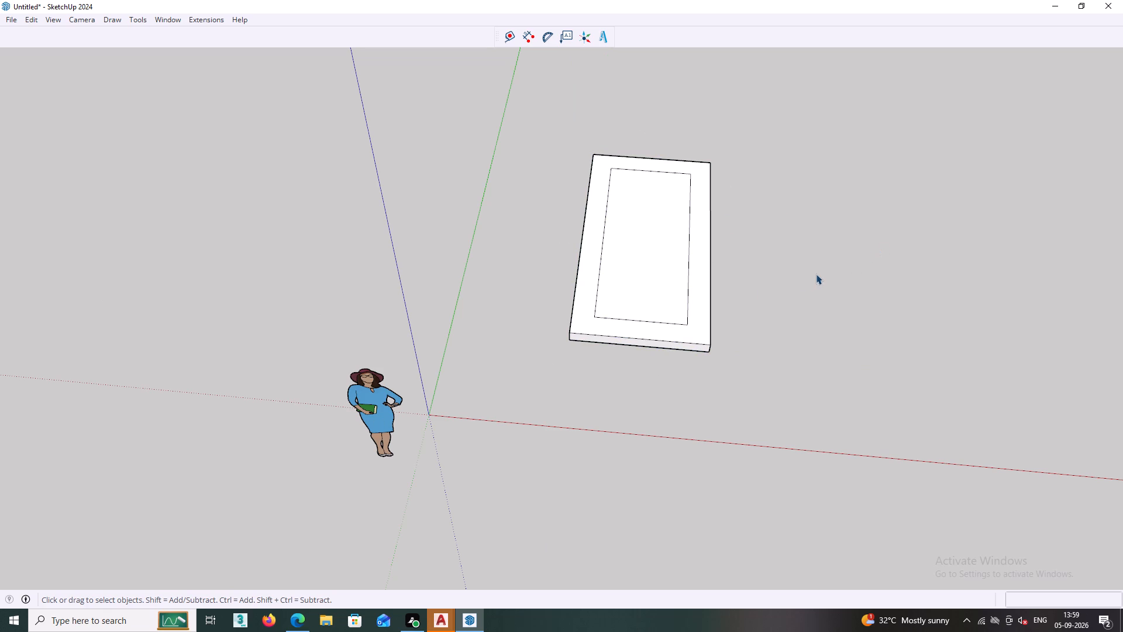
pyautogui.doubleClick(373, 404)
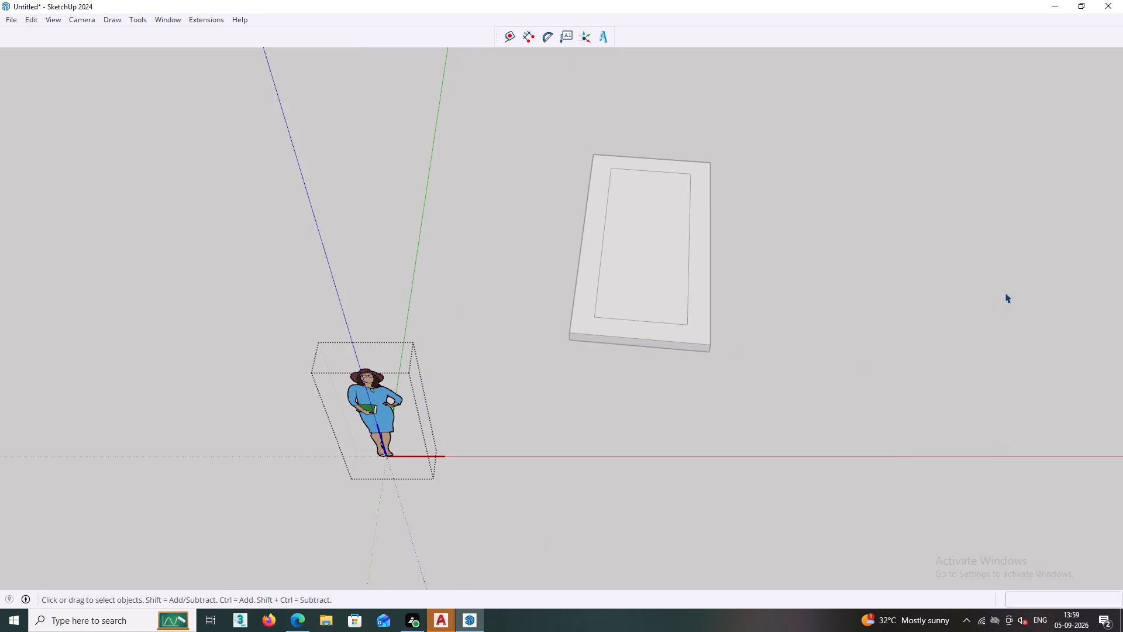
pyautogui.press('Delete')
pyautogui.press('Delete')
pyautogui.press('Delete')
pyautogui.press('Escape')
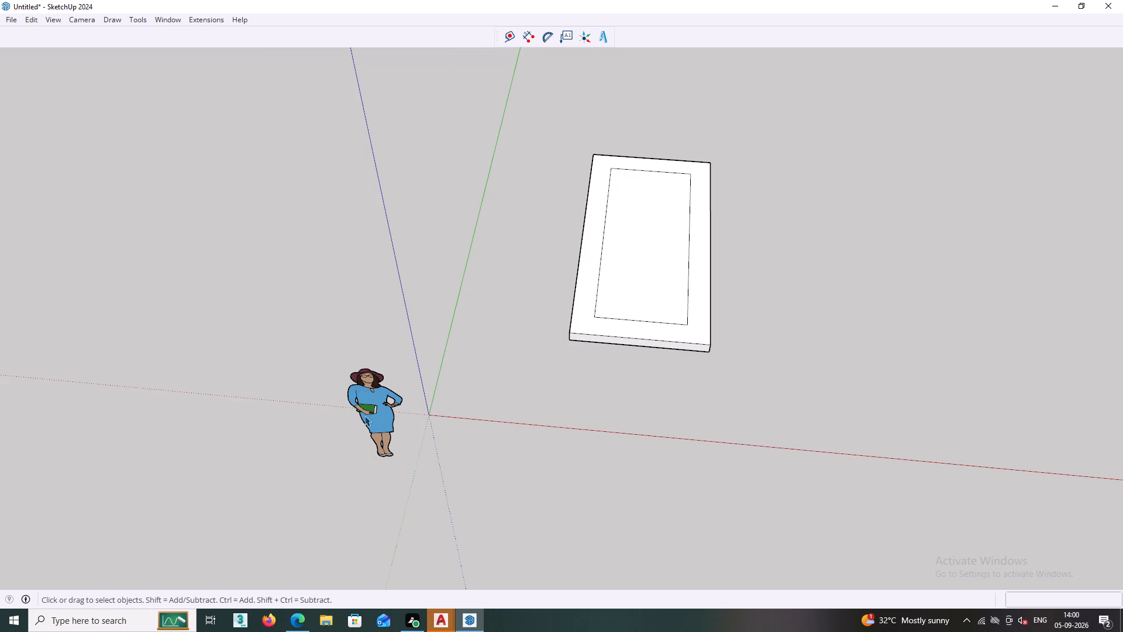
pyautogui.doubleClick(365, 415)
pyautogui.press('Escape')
# Delete the standing woman scale figure near the origin.
pyautogui.click(378, 415)
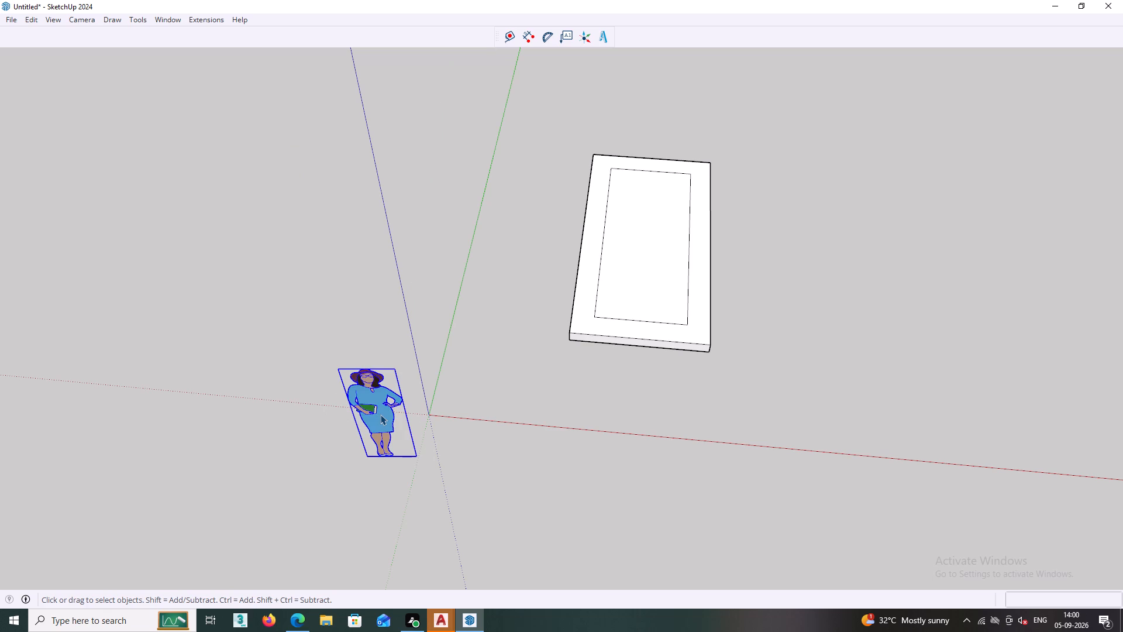
pyautogui.press('Delete')
# Open the slab group and delete the inset rectangle's face and edges from the slab's top.
pyautogui.scroll(1, 646, 286)
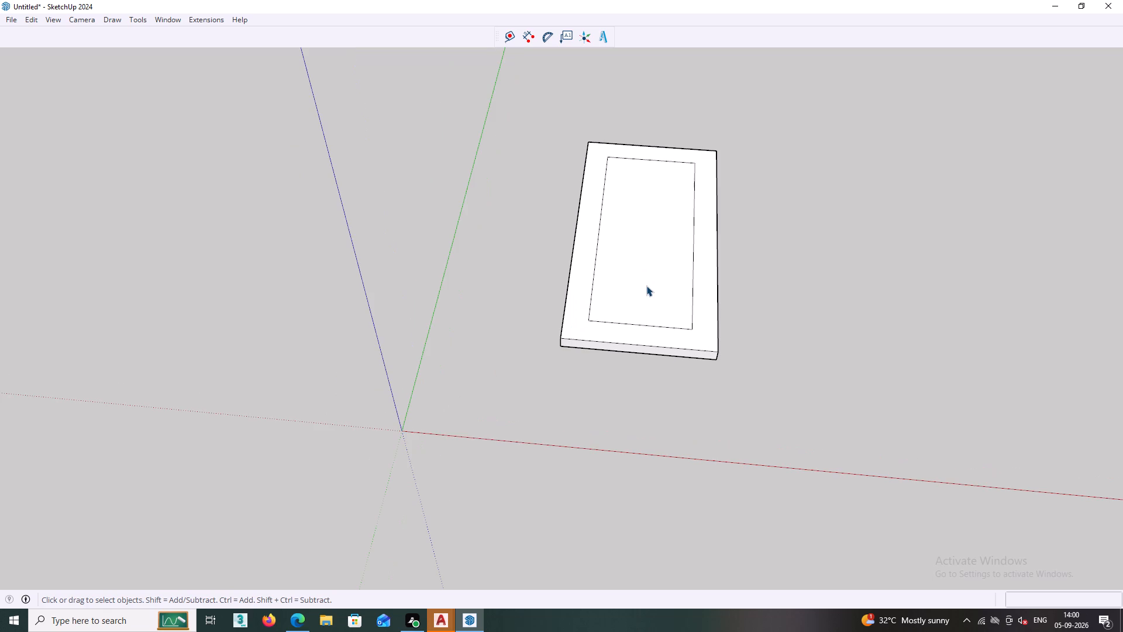
pyautogui.click(649, 281)
pyautogui.tripleClick(649, 281)
pyautogui.click(649, 281)
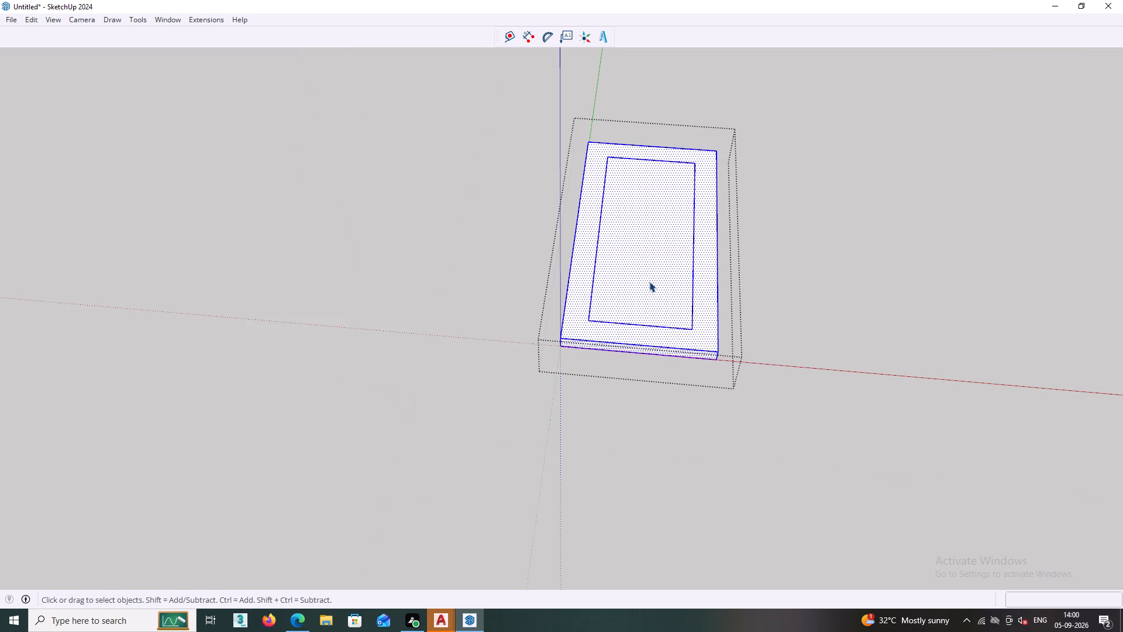
pyautogui.tripleClick(649, 281)
pyautogui.doubleClick(649, 281)
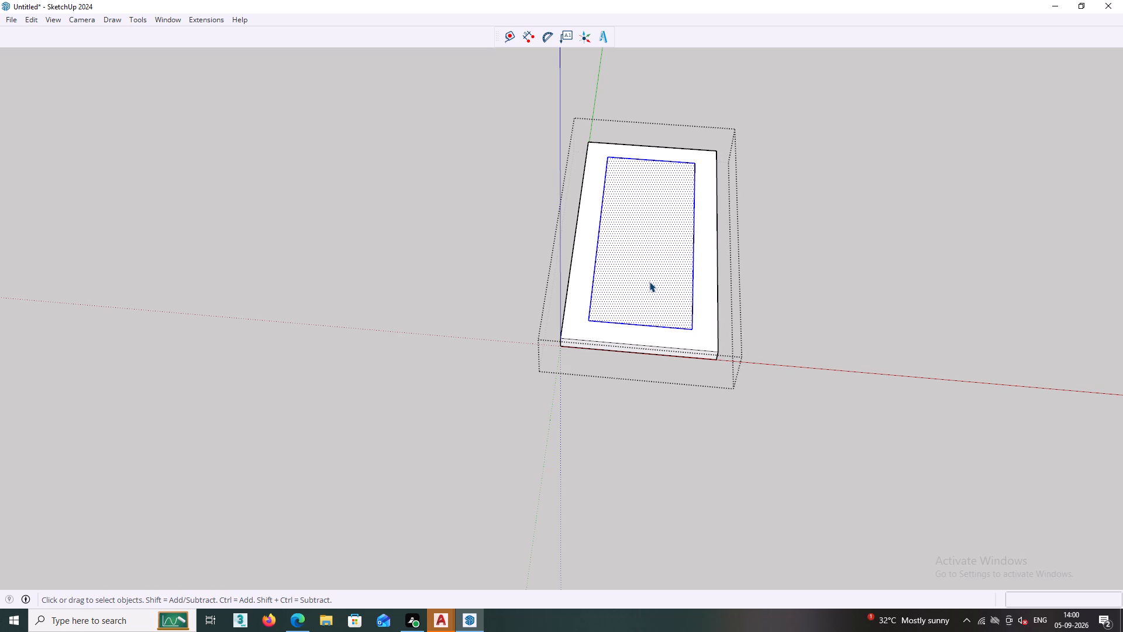
pyautogui.press('Delete')
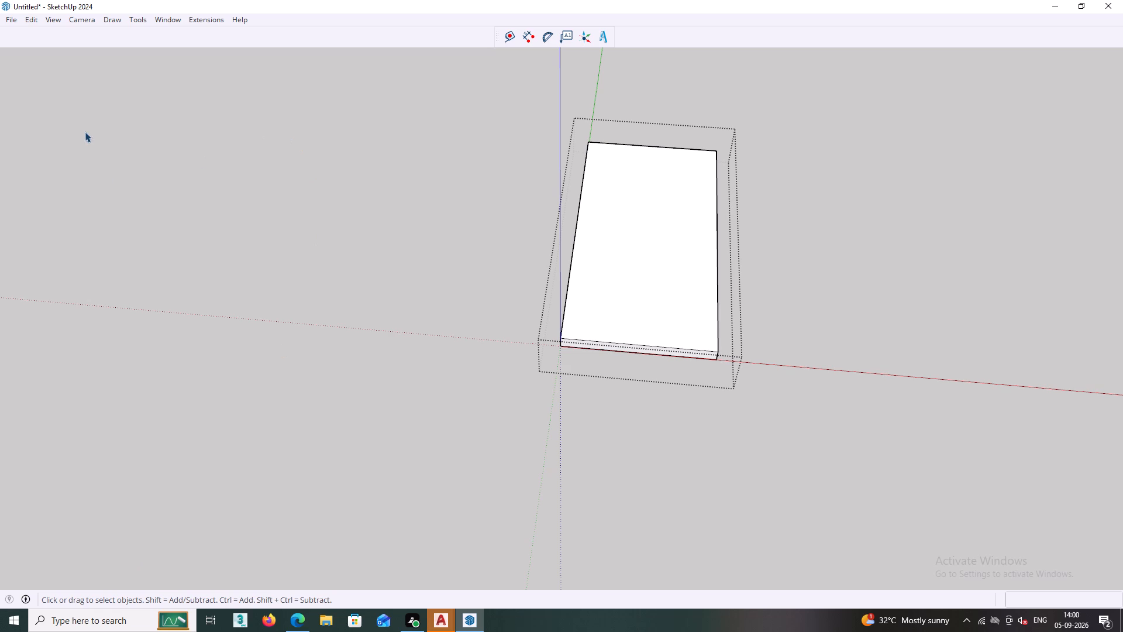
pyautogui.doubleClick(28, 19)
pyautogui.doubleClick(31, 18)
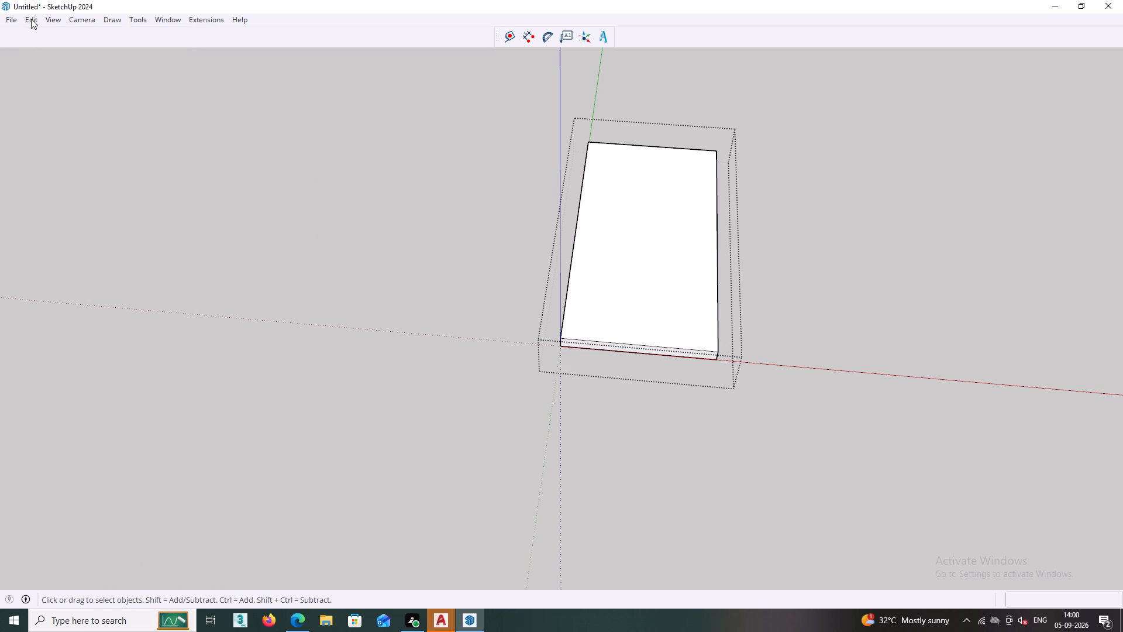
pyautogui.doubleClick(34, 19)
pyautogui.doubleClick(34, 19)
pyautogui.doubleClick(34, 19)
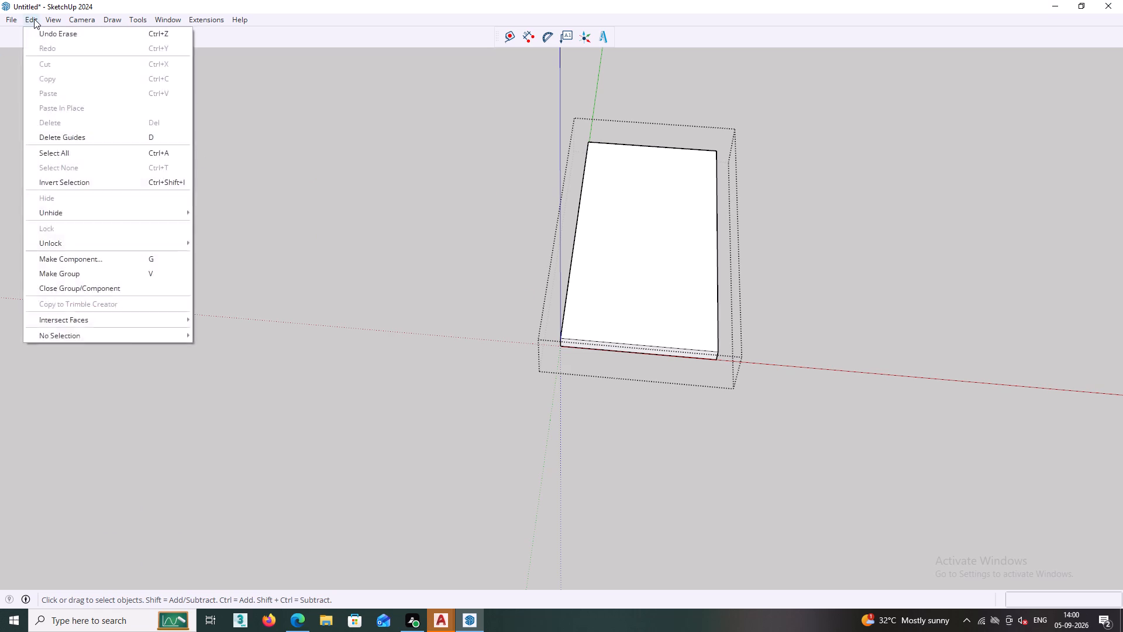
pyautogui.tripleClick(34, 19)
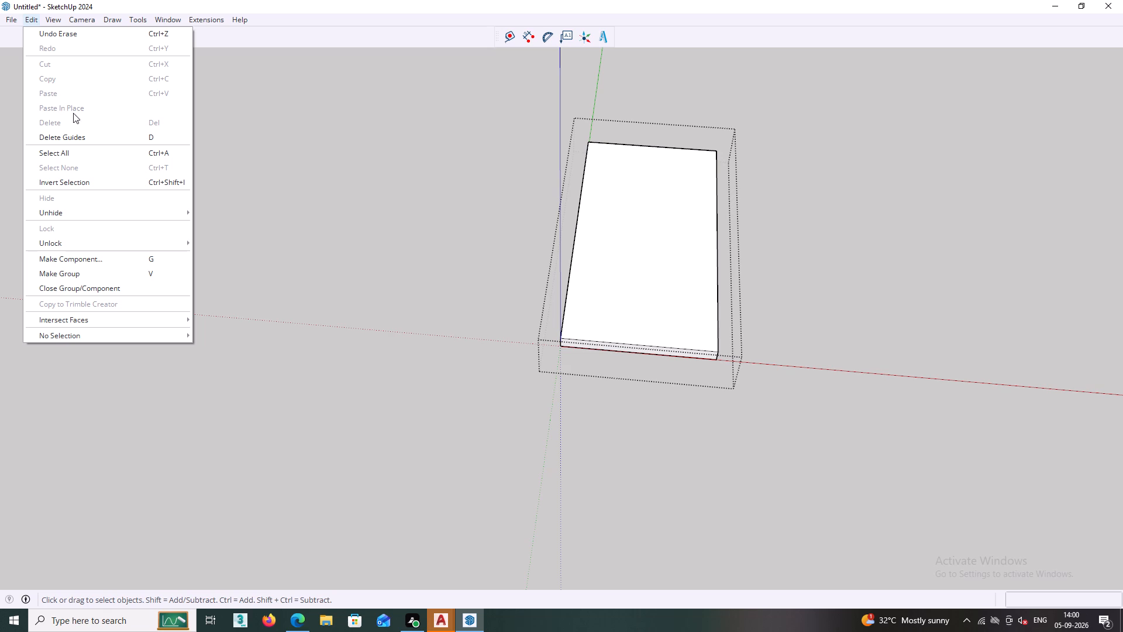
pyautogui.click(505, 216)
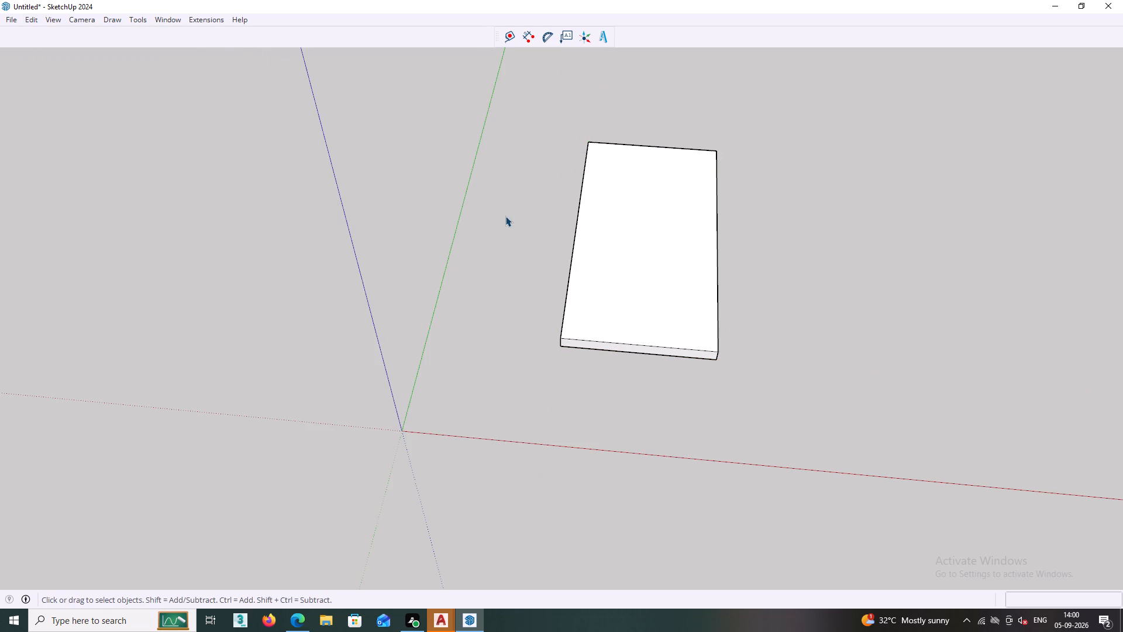
# Inside the slab group, offset the outline of the top face inward by 6", and close the group.
pyautogui.doubleClick(629, 221)
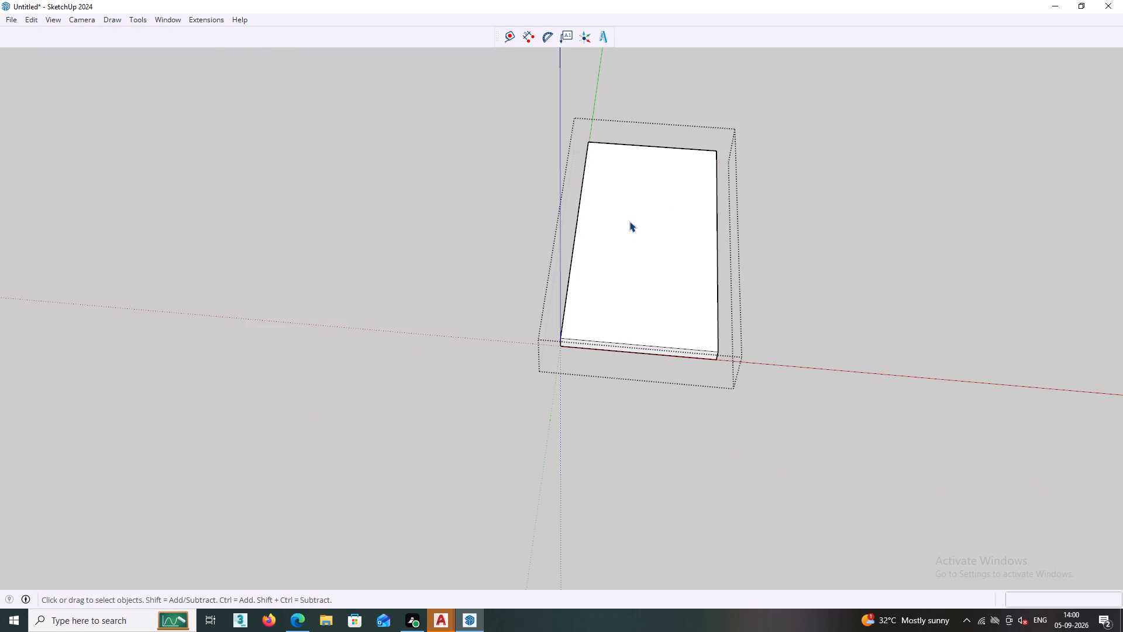
pyautogui.scroll(1, 677, 166)
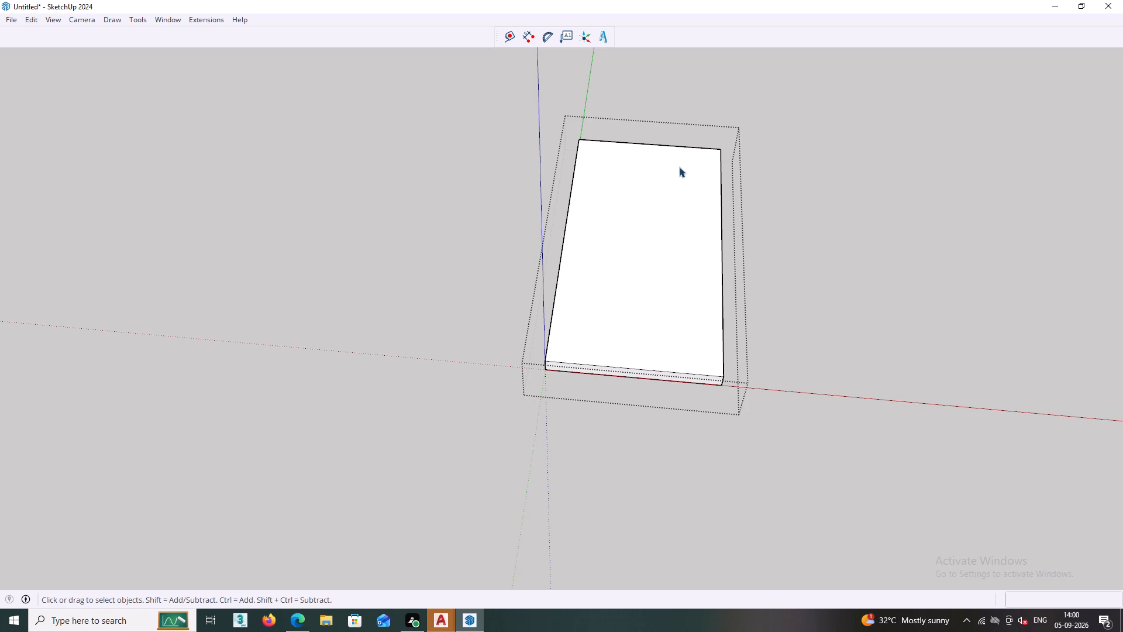
pyautogui.press('f')
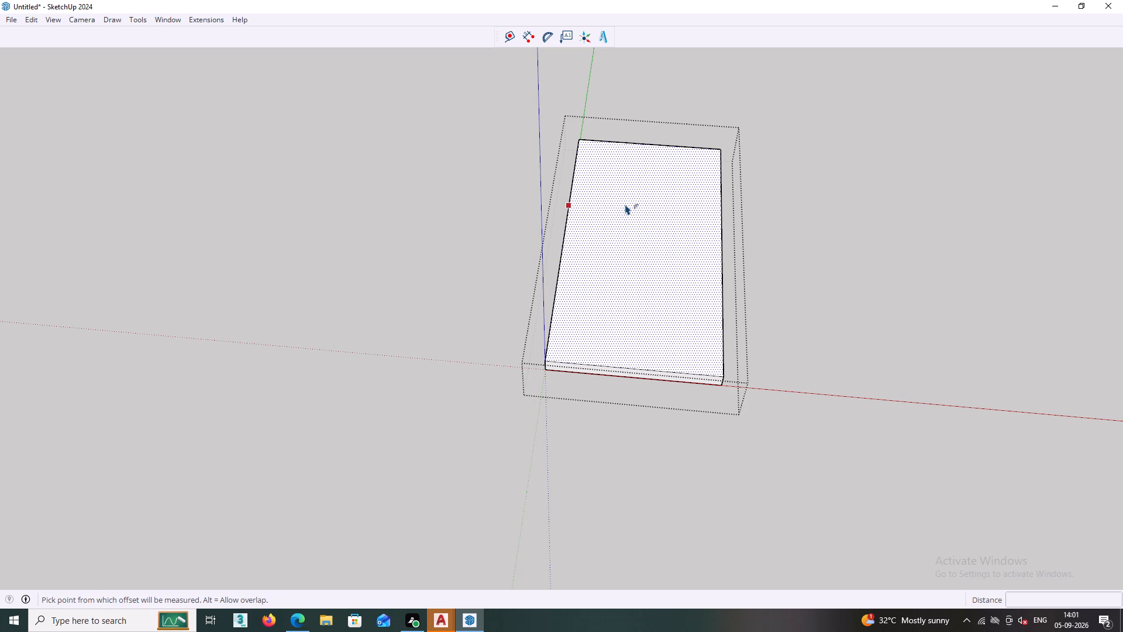
pyautogui.click(629, 201)
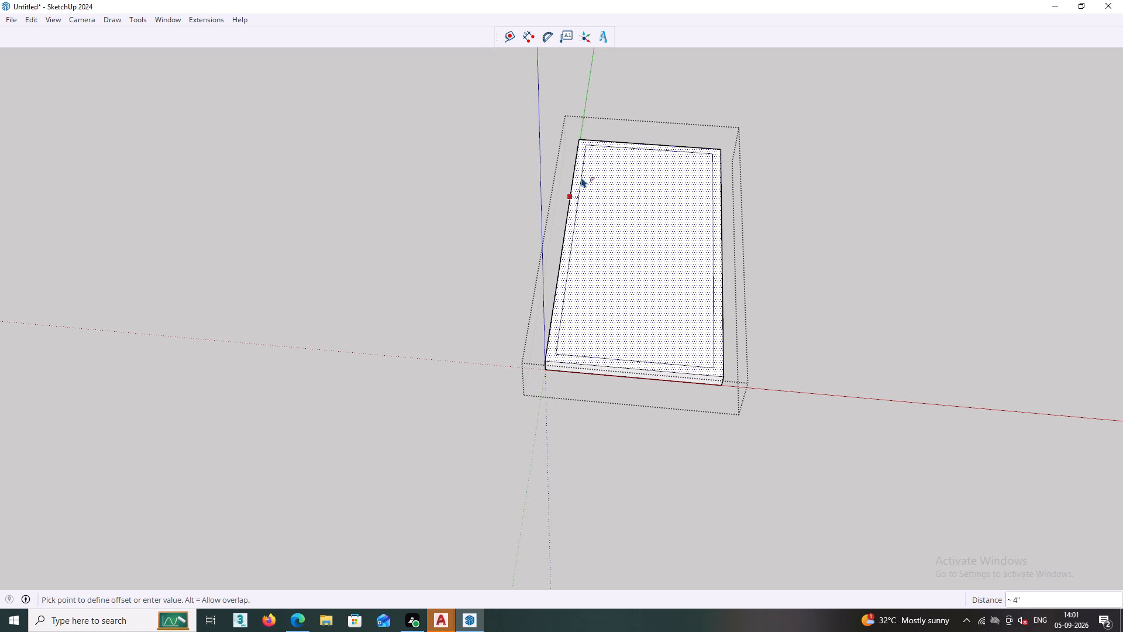
pyautogui.press('6')
pyautogui.hotkey('shift', '"')
pyautogui.press('Return')
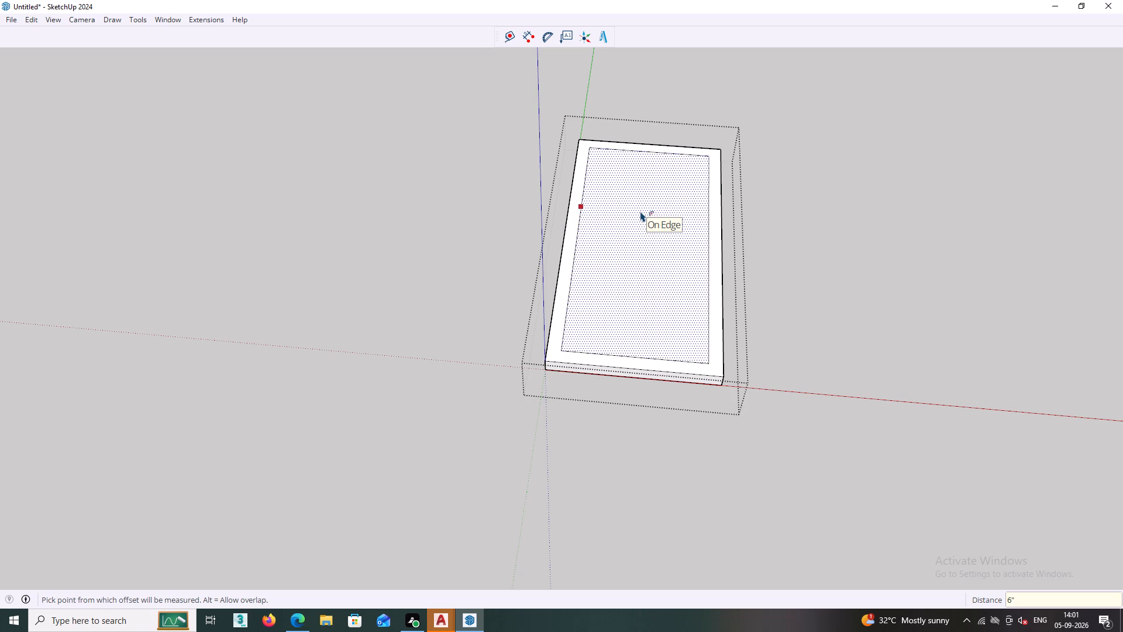
pyautogui.press('space')
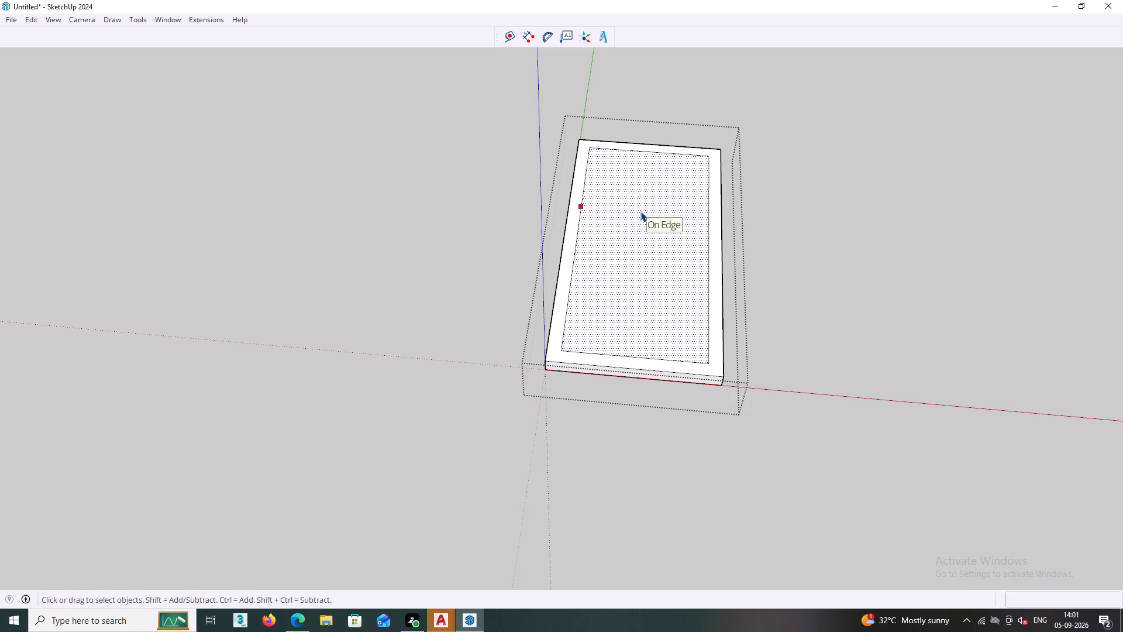
pyautogui.press('space')
pyautogui.press('space')
pyautogui.press('space')
pyautogui.press('space')
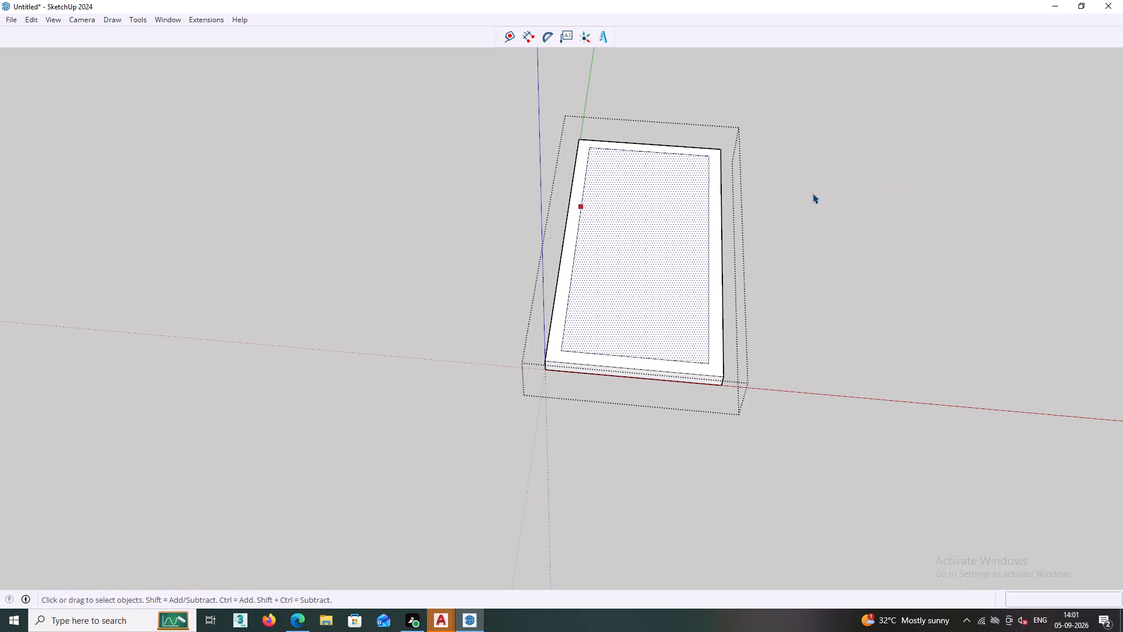
pyautogui.click(812, 193)
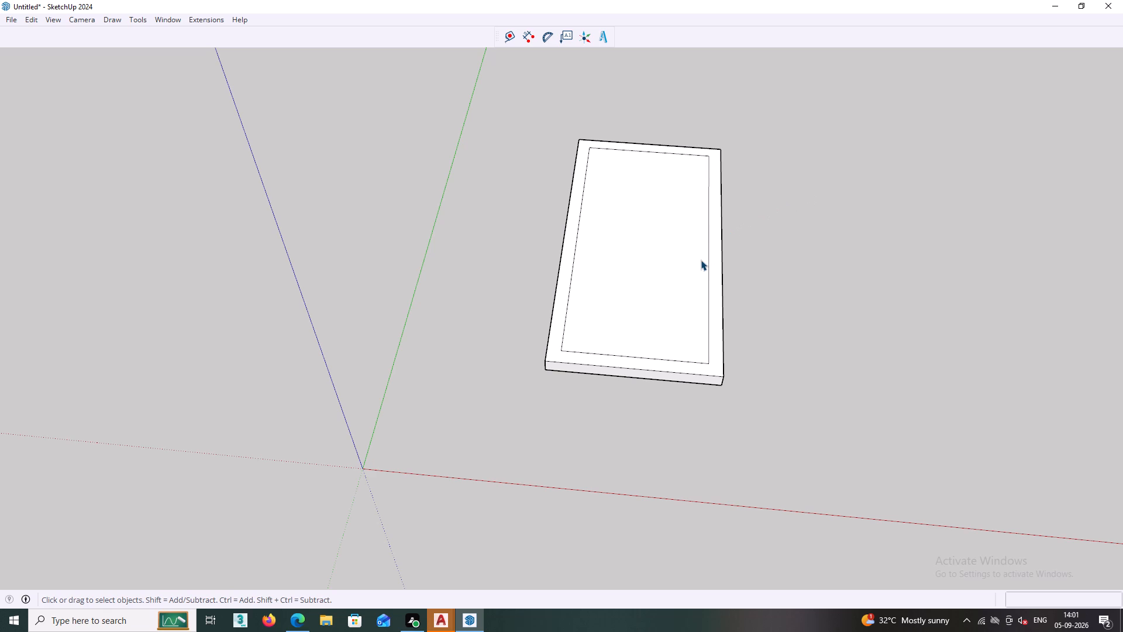
# Open the slab group for editing.
pyautogui.click(571, 242)
pyautogui.doubleClick(571, 242)
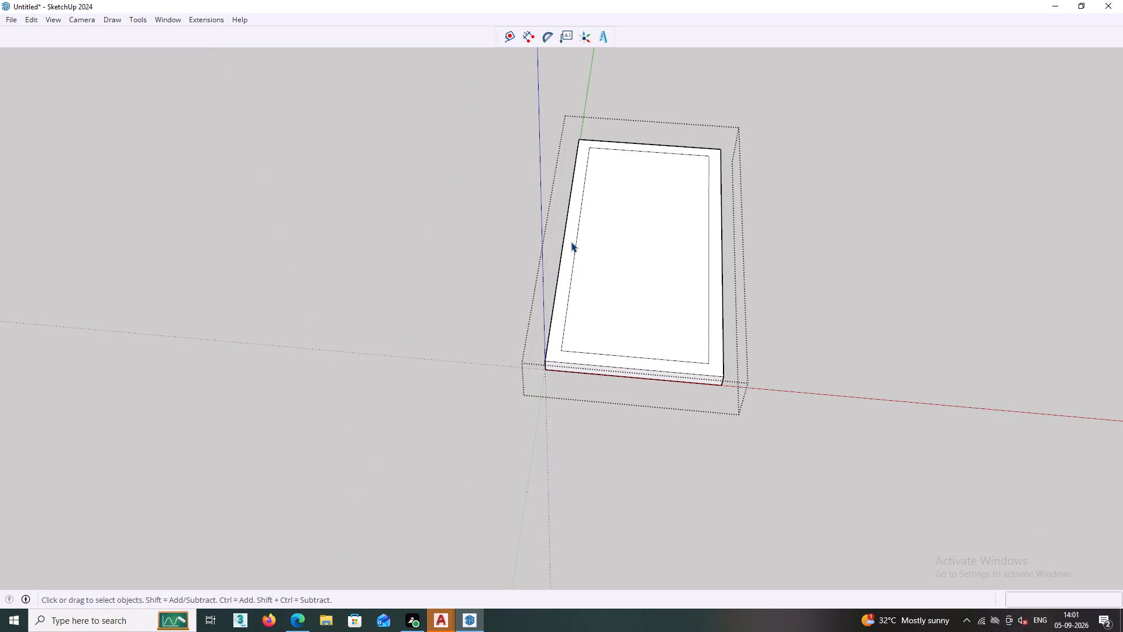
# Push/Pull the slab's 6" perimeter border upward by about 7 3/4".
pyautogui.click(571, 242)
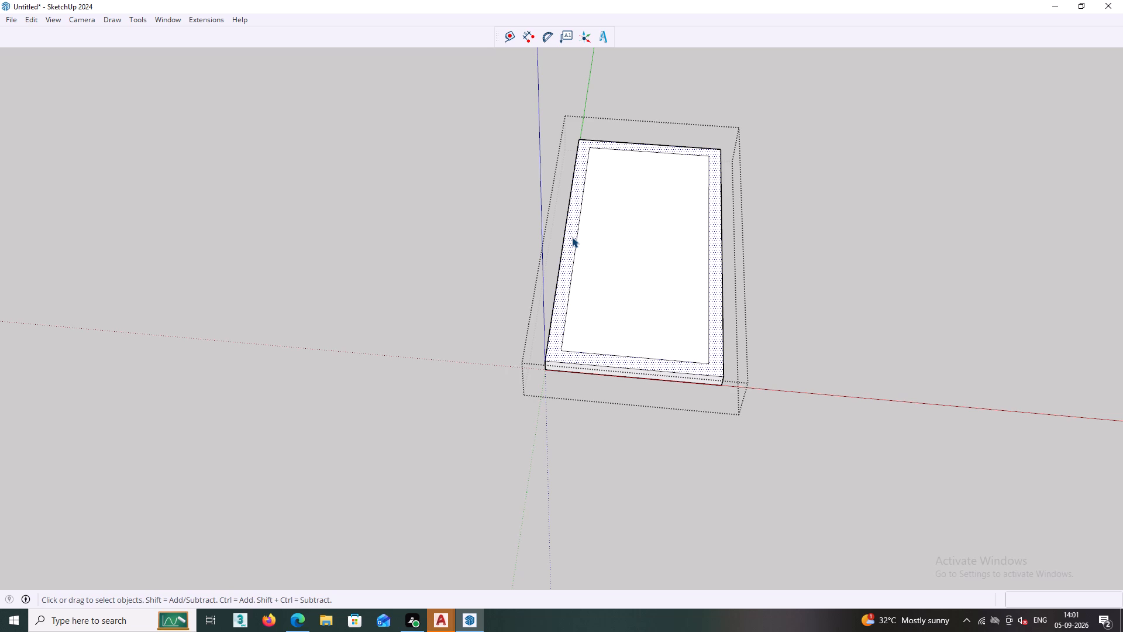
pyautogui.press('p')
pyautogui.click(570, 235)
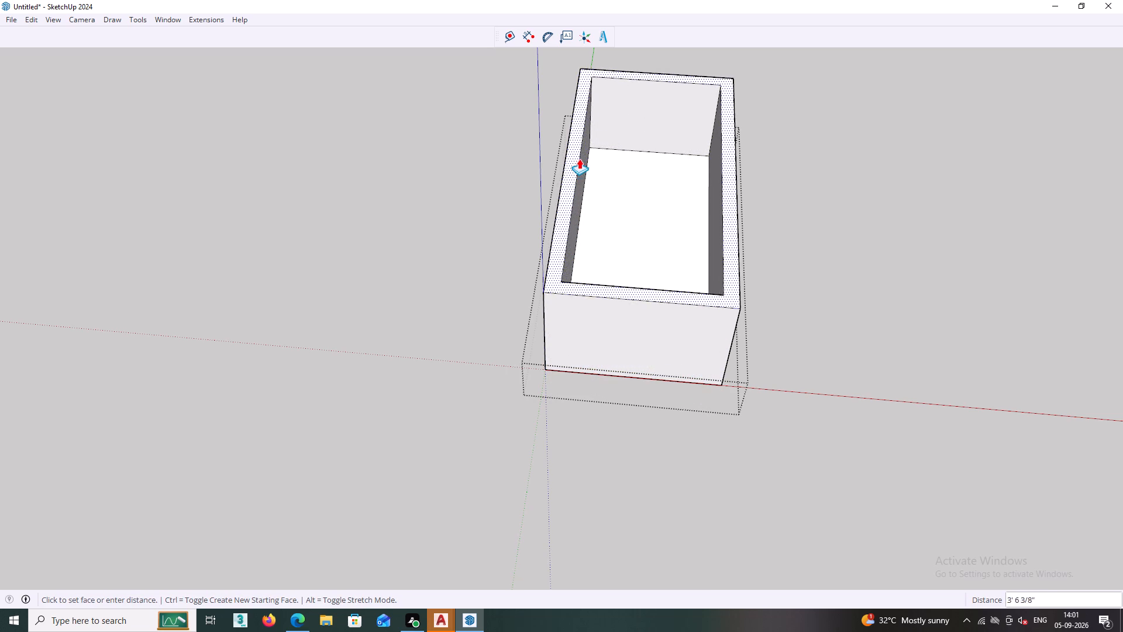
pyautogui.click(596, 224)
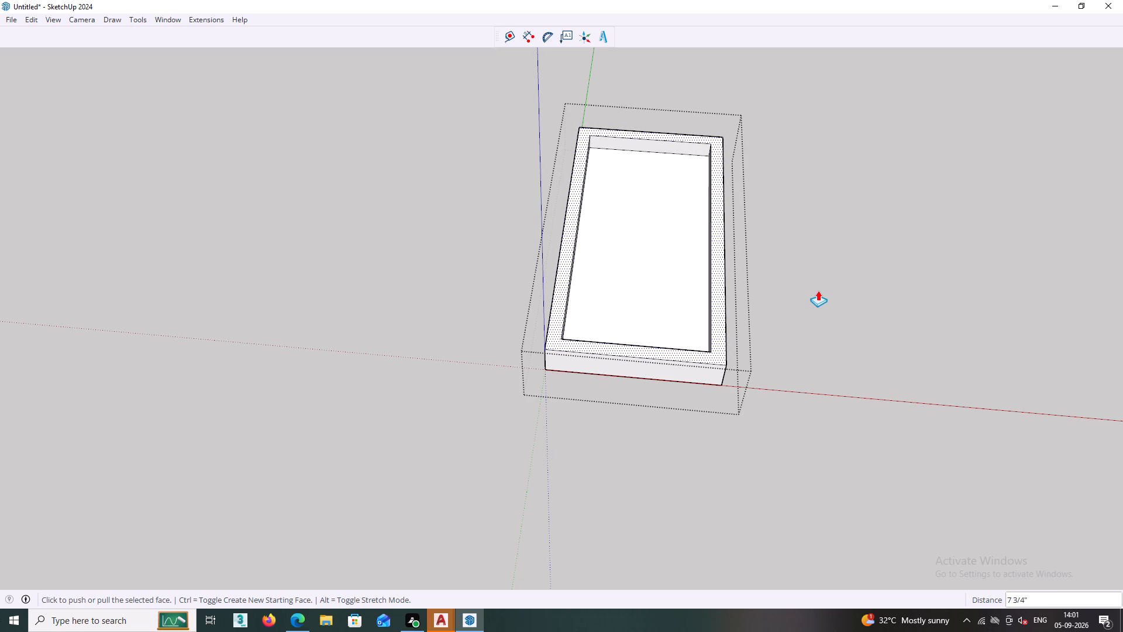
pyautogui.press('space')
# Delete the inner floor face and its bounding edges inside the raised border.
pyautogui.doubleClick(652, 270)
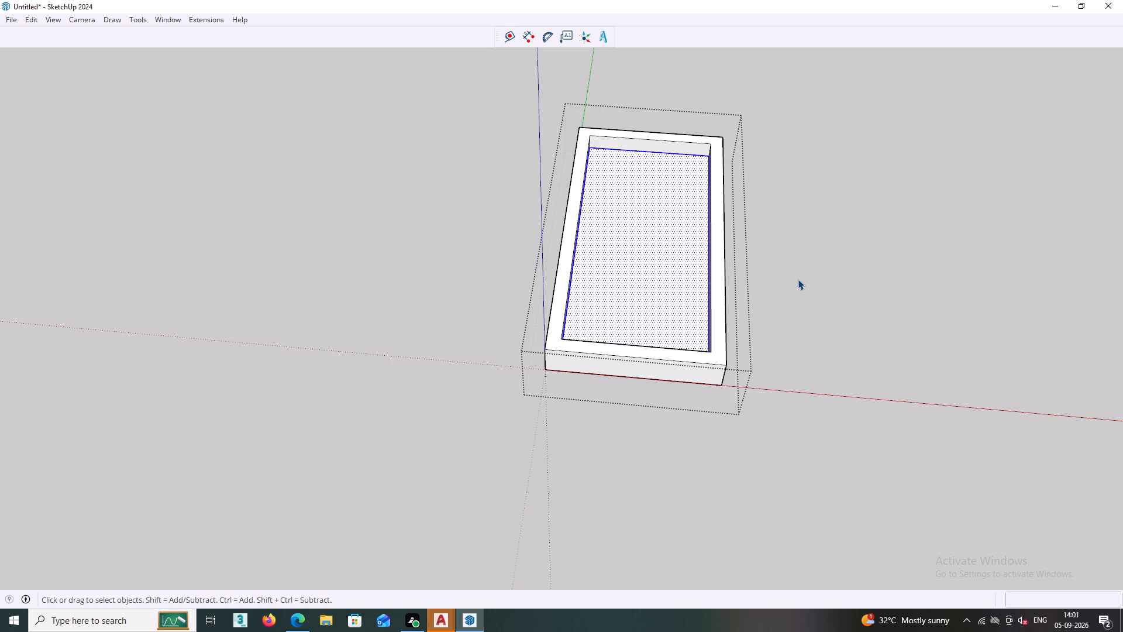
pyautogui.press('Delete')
# Examine the hollow interior, inner corners and wall faces of the raised border from several sides.
pyautogui.scroll(-1, 745, 285)
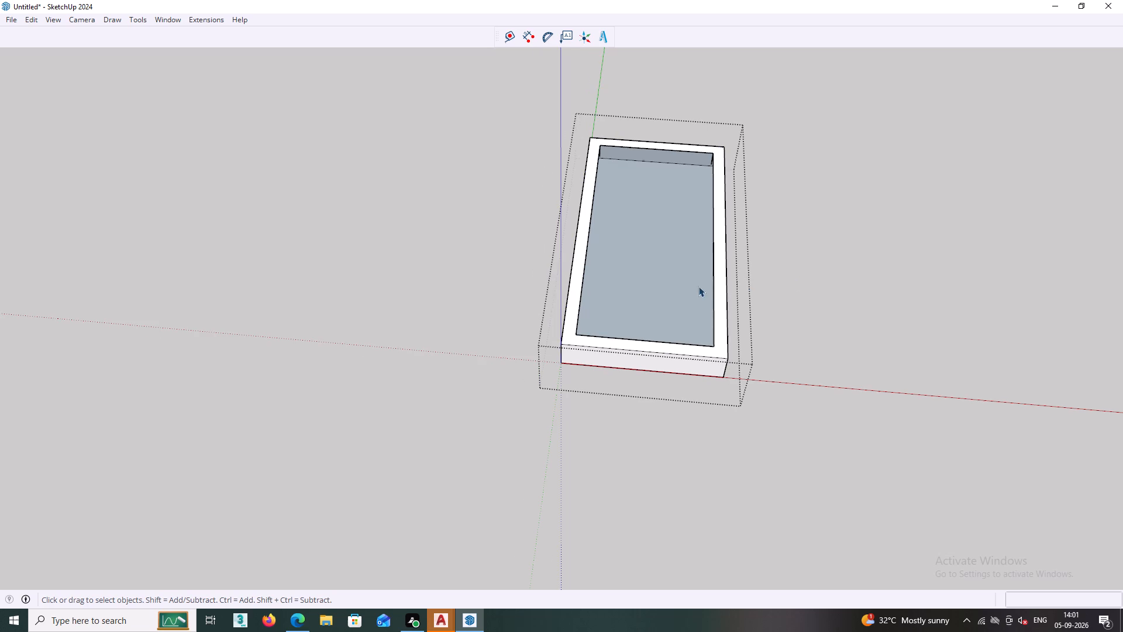
pyautogui.moveTo(690, 286); pyautogui.dragTo(662, 214, button='middle')
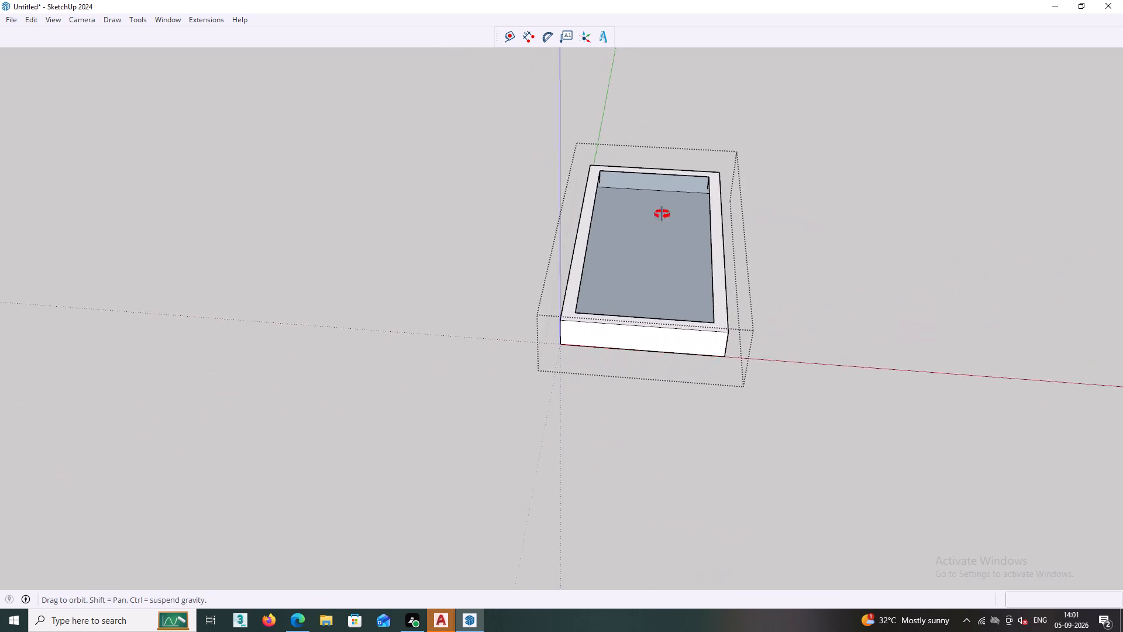
pyautogui.moveTo(662, 214); pyautogui.dragTo(508, 333, button='middle')
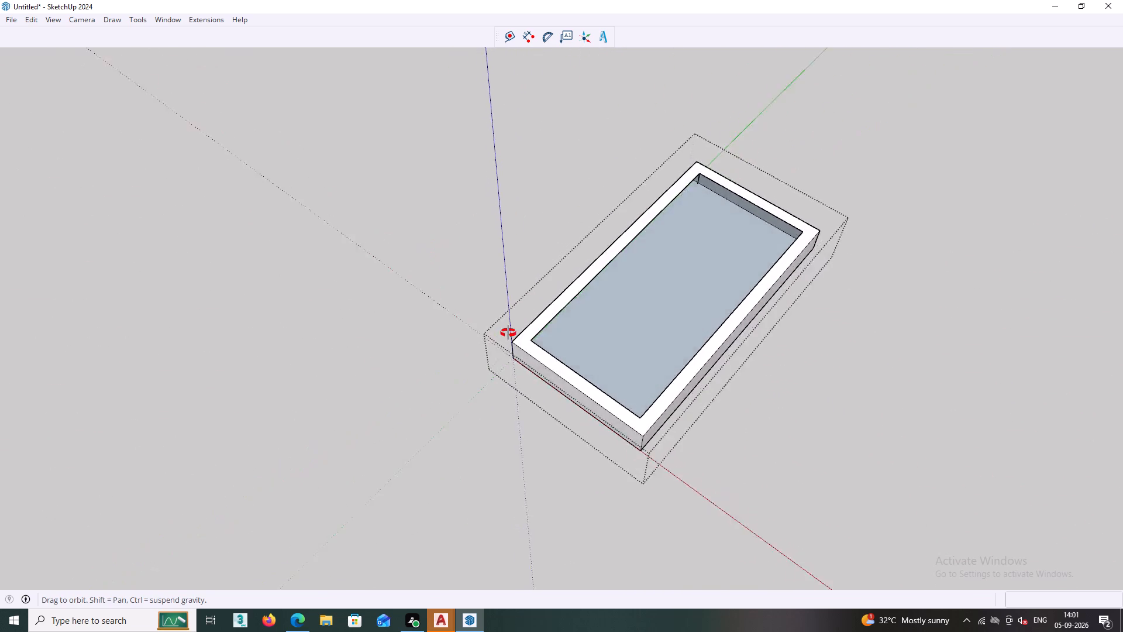
pyautogui.moveTo(508, 333); pyautogui.dragTo(926, 212, button='middle')
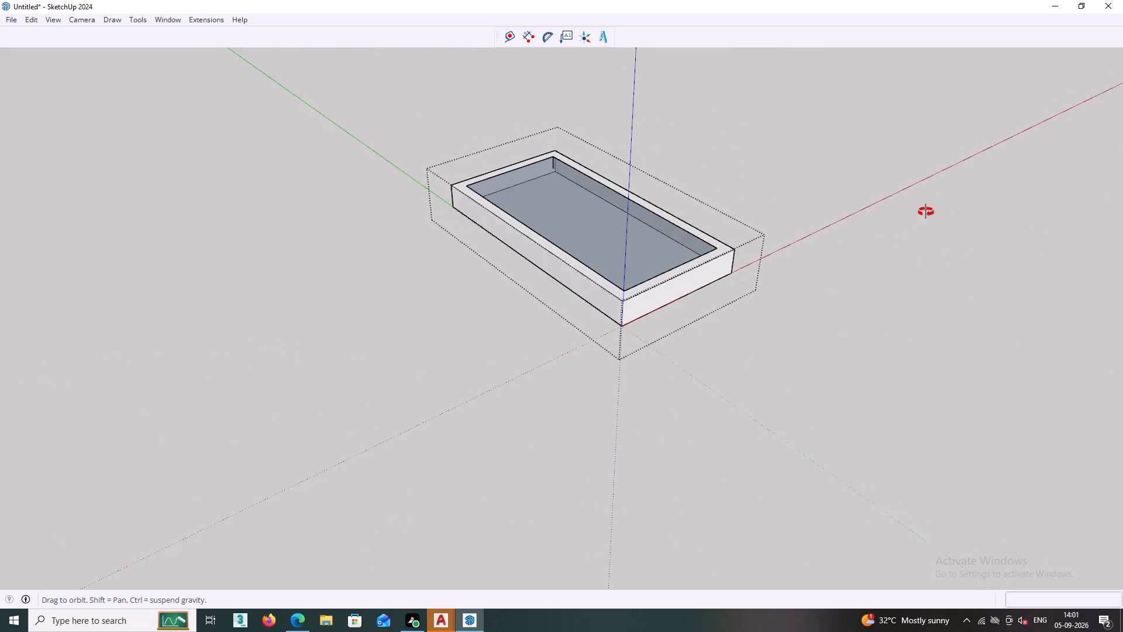
pyautogui.moveTo(926, 212); pyautogui.dragTo(864, 210, button='middle')
pyautogui.scroll(4, 622, 172)
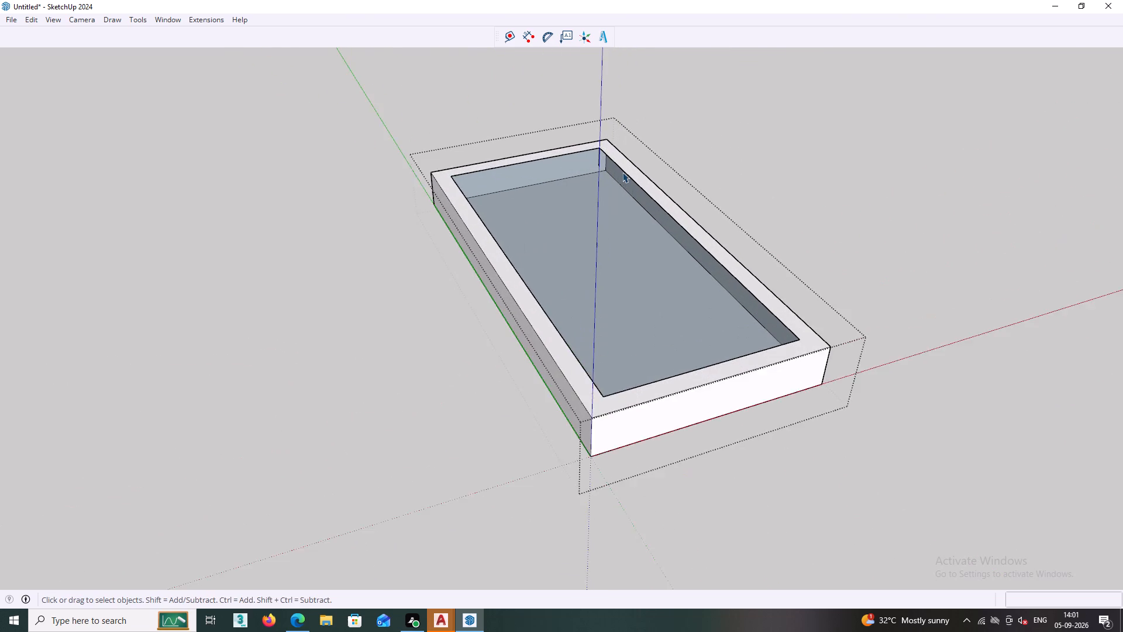
pyautogui.scroll(4, 622, 172)
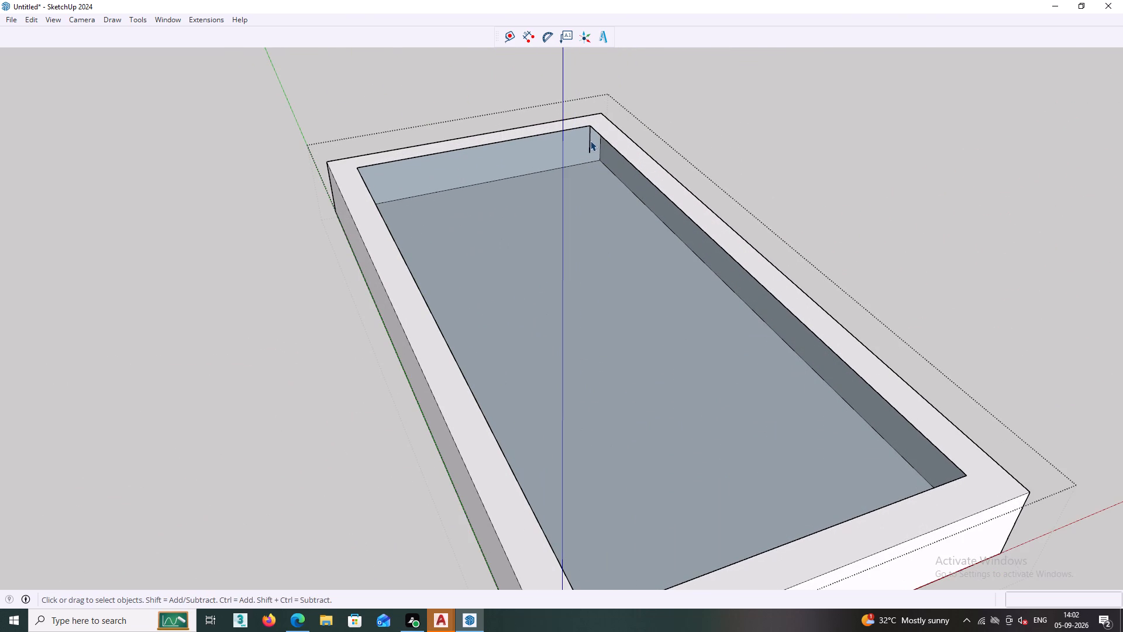
pyautogui.scroll(-5, 605, 176)
pyautogui.scroll(-2, 609, 226)
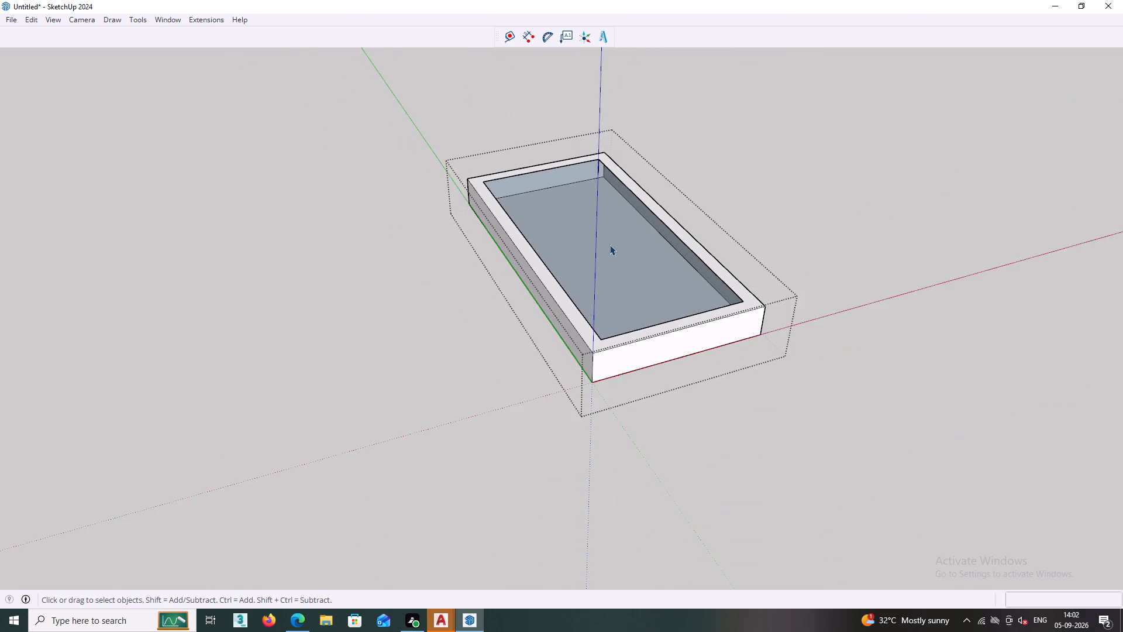
pyautogui.moveTo(622, 250); pyautogui.dragTo(435, 242, button='middle')
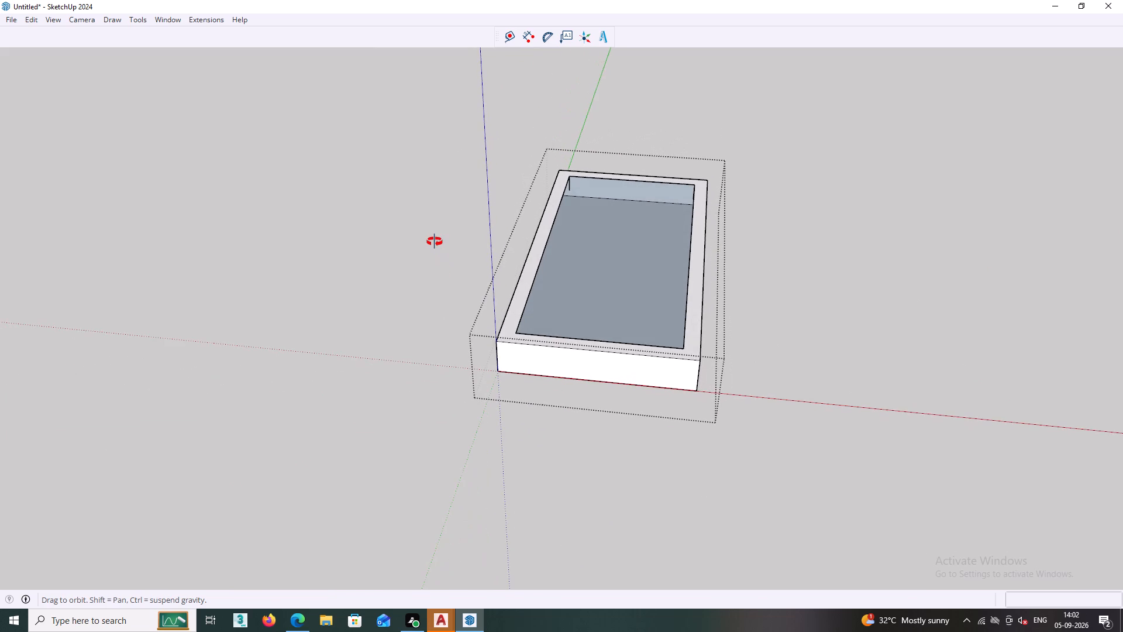
pyautogui.moveTo(435, 242); pyautogui.dragTo(712, 297, button='middle')
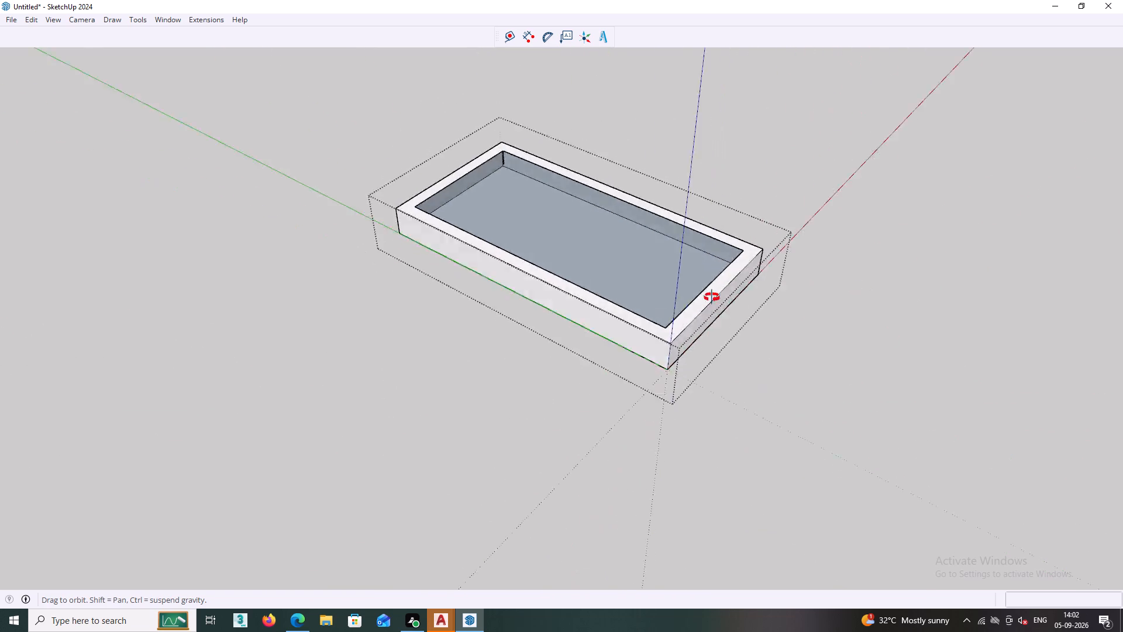
pyautogui.moveTo(712, 297); pyautogui.dragTo(496, 328, button='middle')
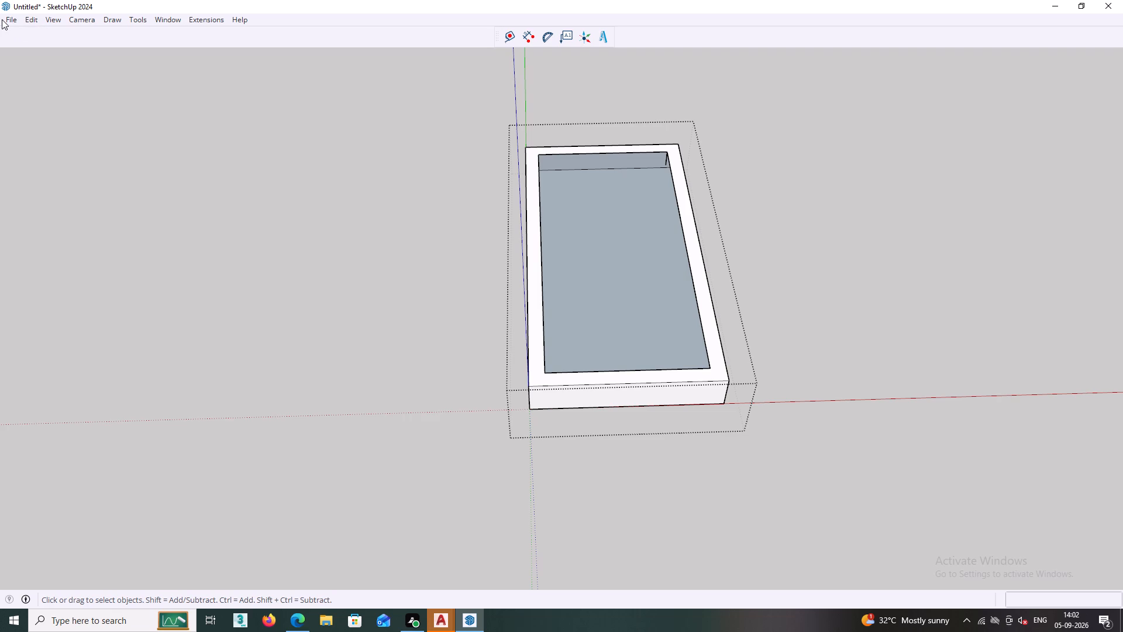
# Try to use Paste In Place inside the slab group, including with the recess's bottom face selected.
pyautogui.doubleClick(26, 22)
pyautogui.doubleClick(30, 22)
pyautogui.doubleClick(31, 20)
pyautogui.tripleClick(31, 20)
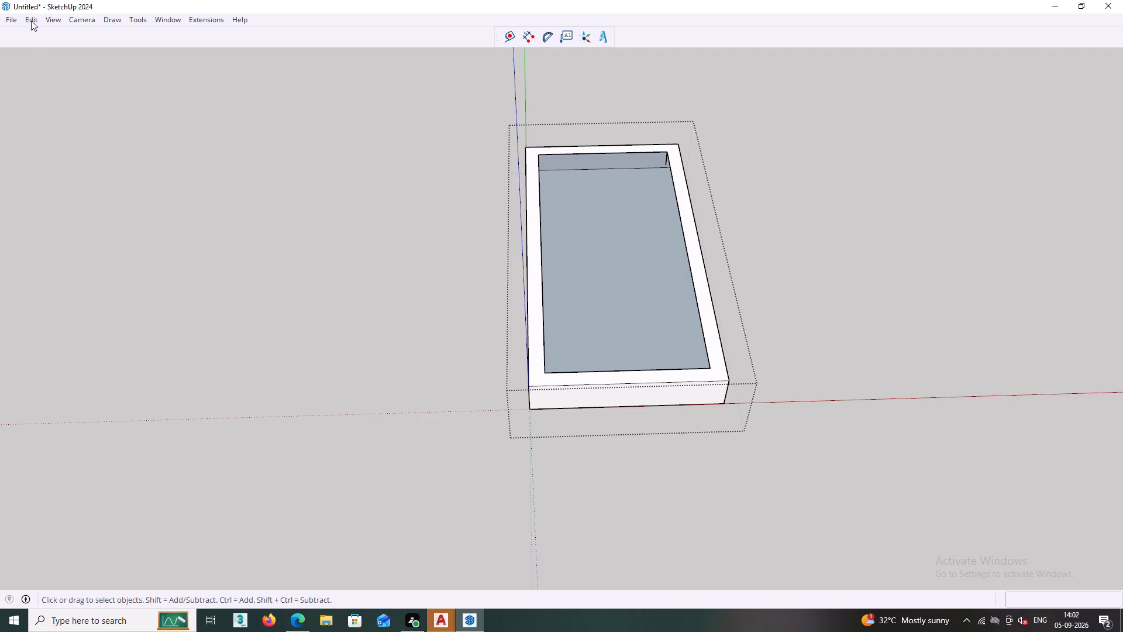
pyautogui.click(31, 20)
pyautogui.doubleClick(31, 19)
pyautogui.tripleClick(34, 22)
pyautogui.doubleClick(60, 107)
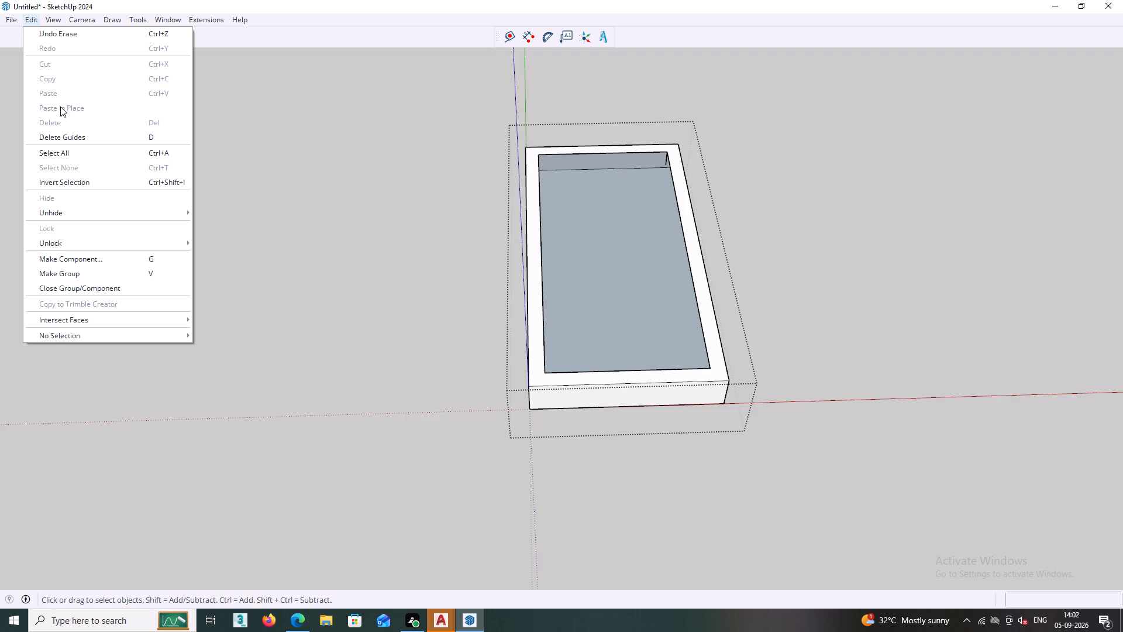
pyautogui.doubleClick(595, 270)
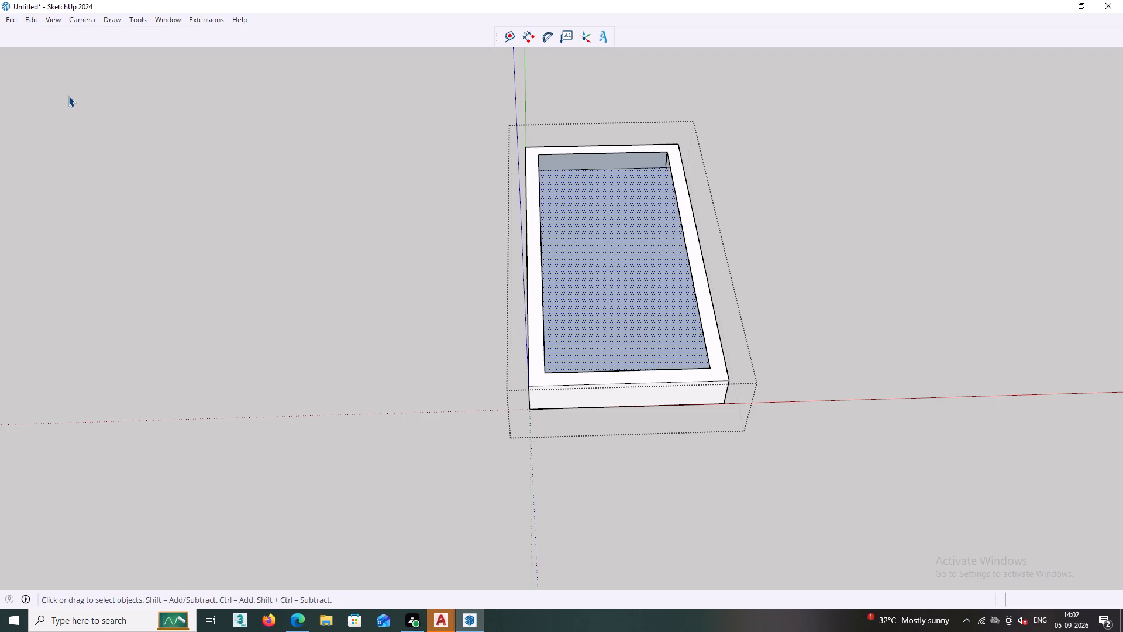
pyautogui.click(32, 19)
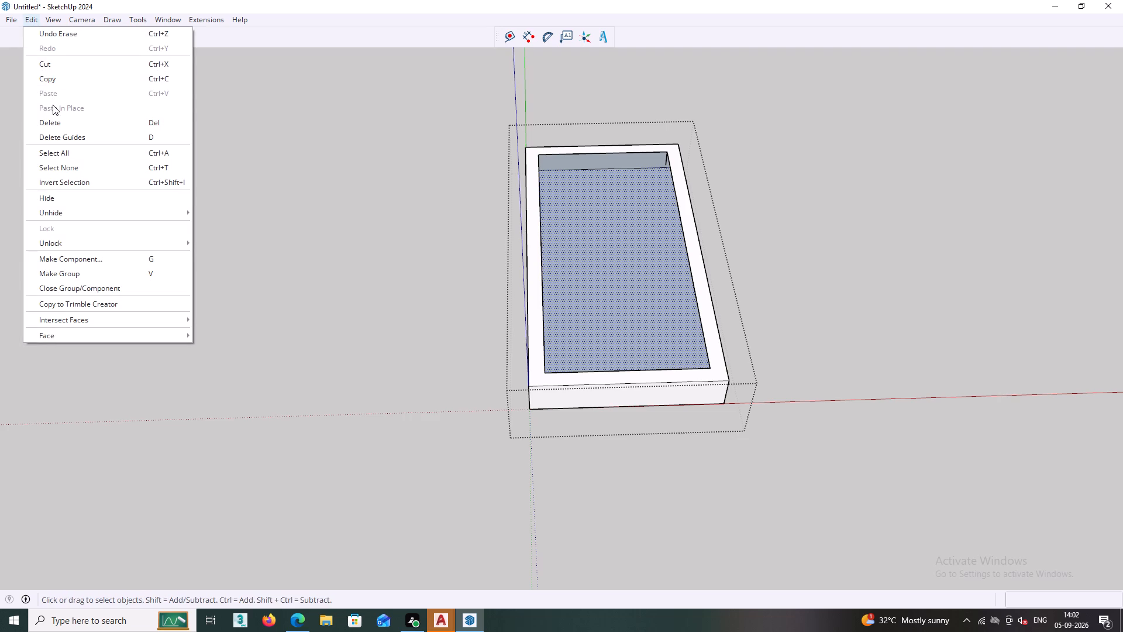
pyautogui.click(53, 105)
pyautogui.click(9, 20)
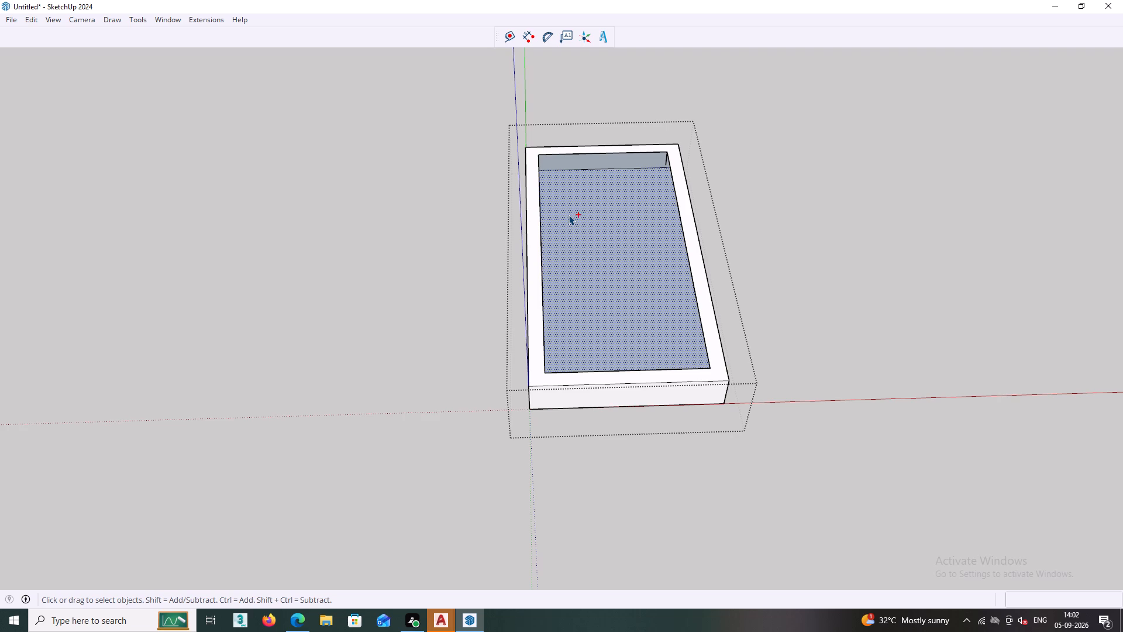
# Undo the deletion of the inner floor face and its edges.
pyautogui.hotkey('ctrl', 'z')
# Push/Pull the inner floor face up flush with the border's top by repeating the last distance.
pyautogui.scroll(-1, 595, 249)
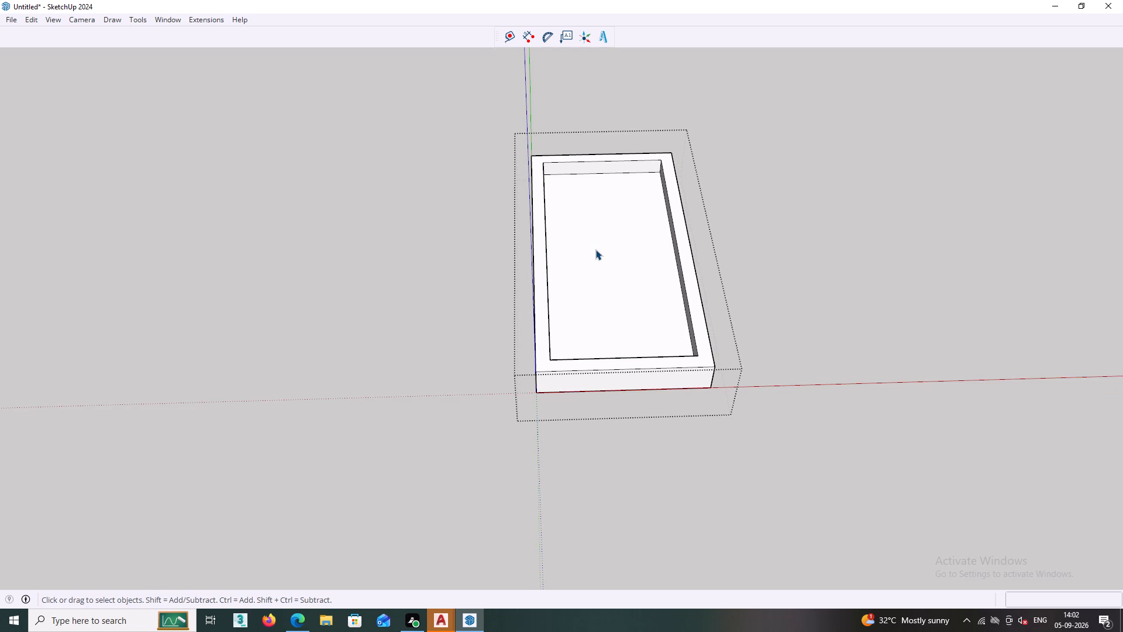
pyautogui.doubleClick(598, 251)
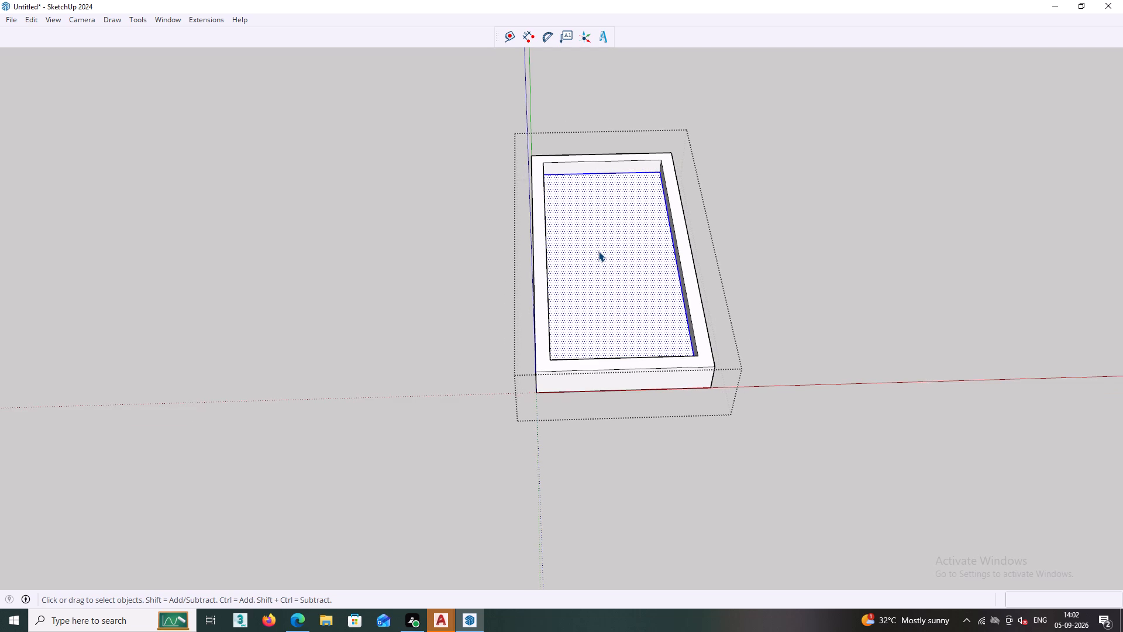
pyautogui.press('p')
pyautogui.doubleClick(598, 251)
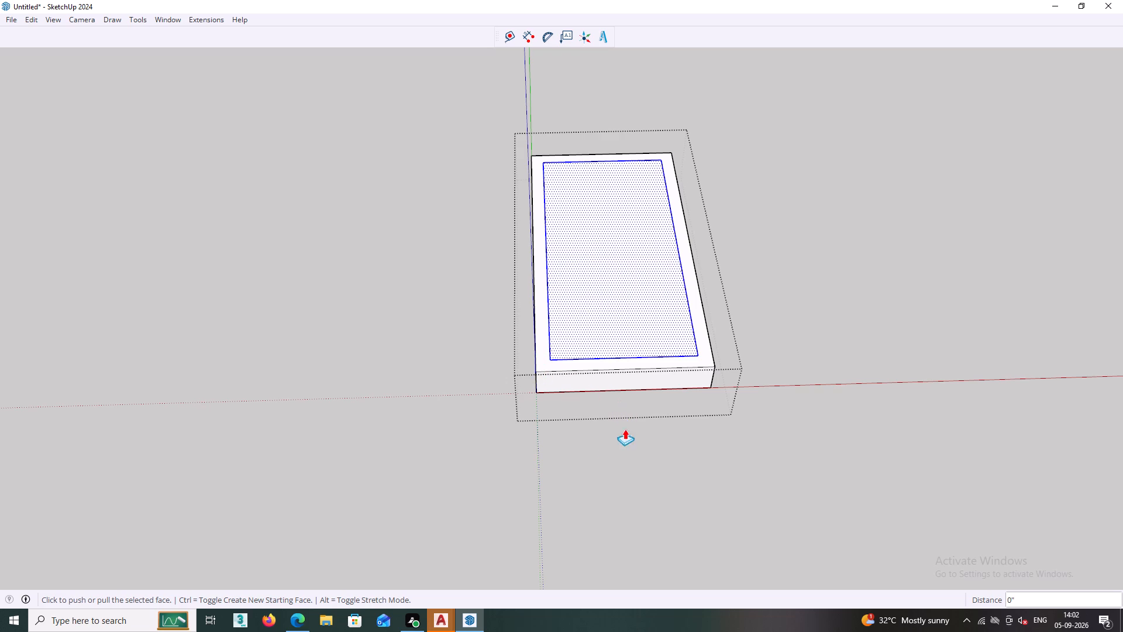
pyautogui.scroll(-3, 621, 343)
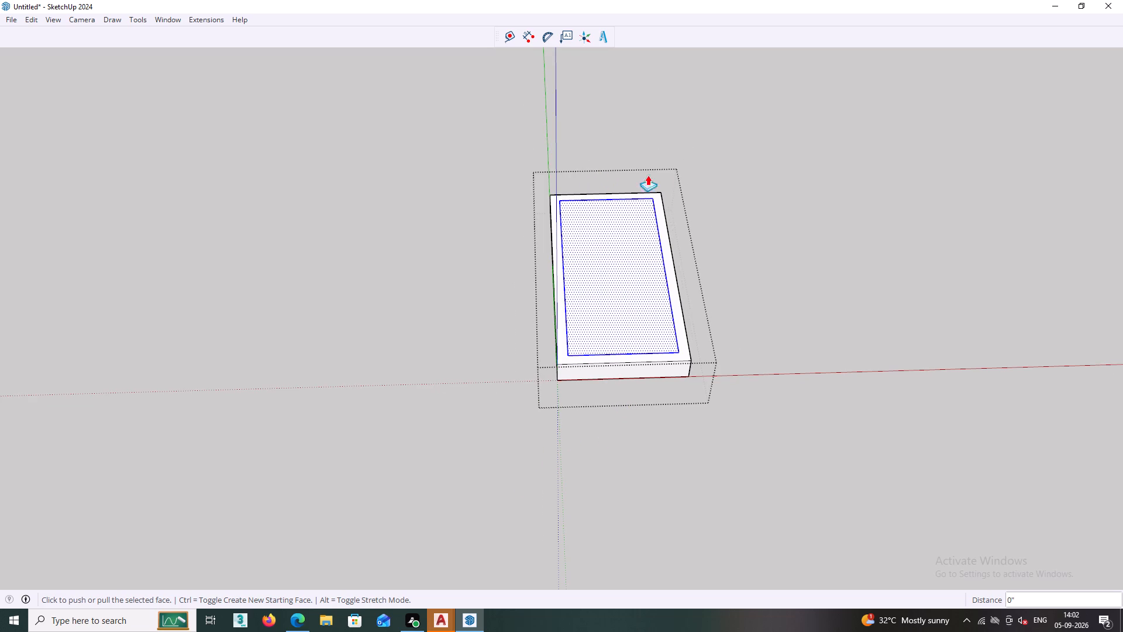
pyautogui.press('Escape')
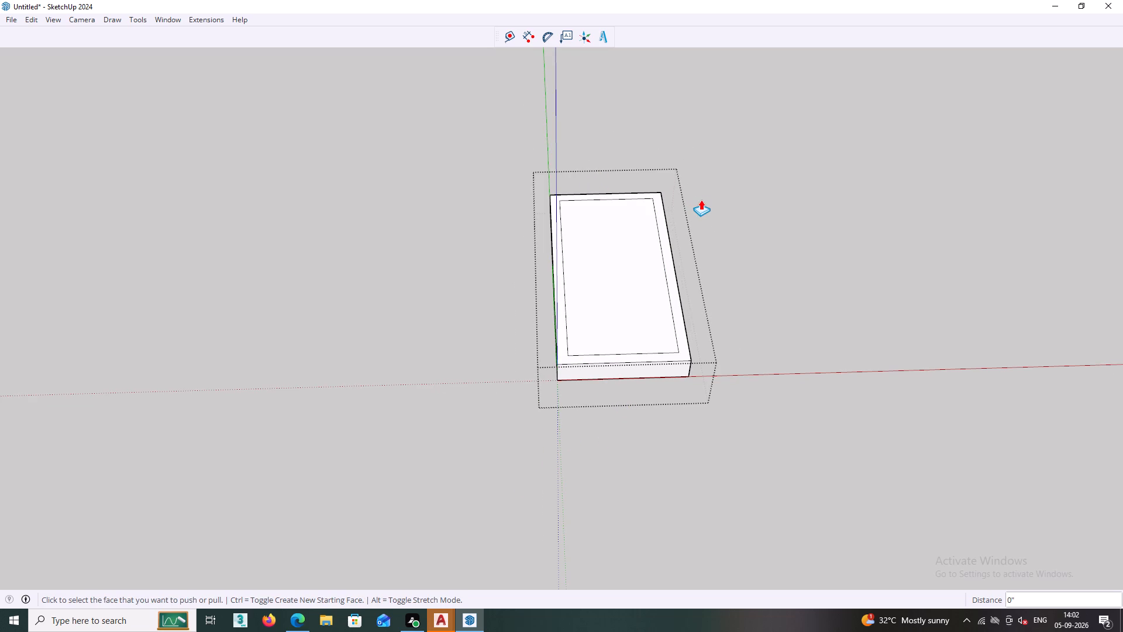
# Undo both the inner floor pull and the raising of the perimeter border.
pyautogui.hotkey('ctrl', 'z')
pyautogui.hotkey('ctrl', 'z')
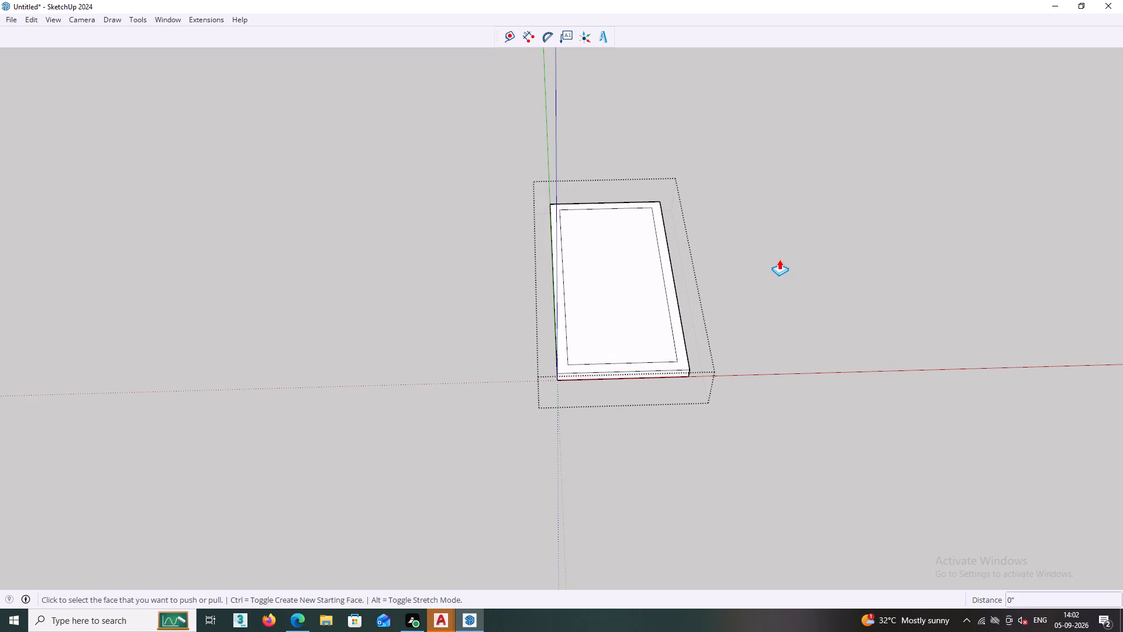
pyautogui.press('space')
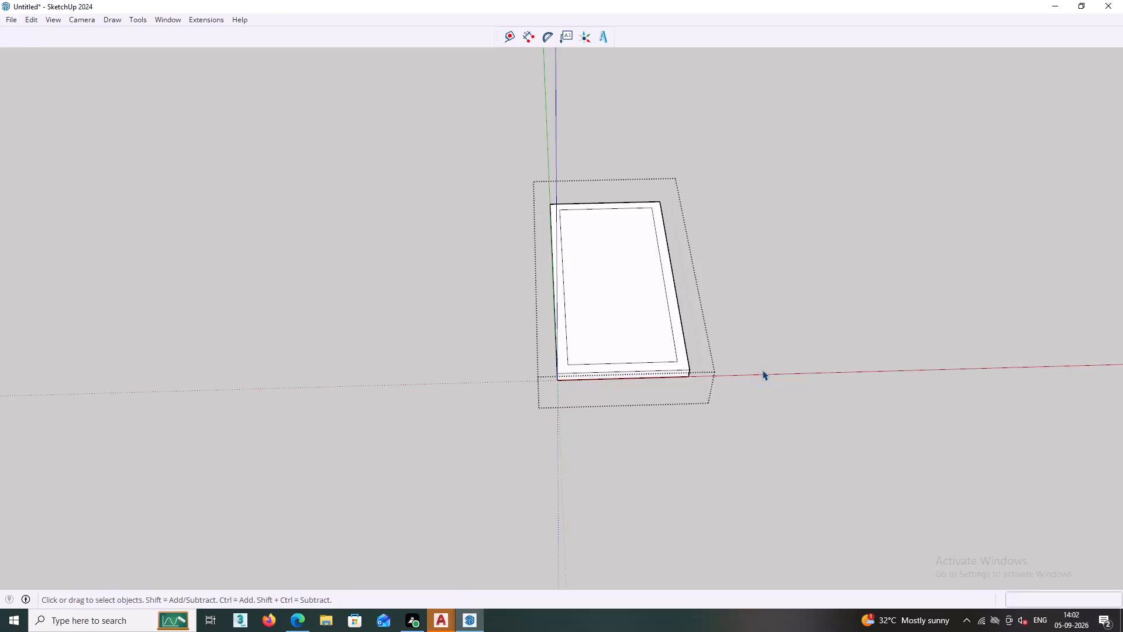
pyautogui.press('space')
# Raise the slab's 6" perimeter border by repeating the last Push/Pull distance of about 7 3/4".
pyautogui.moveTo(742, 345); pyautogui.dragTo(665, 275, button='middle')
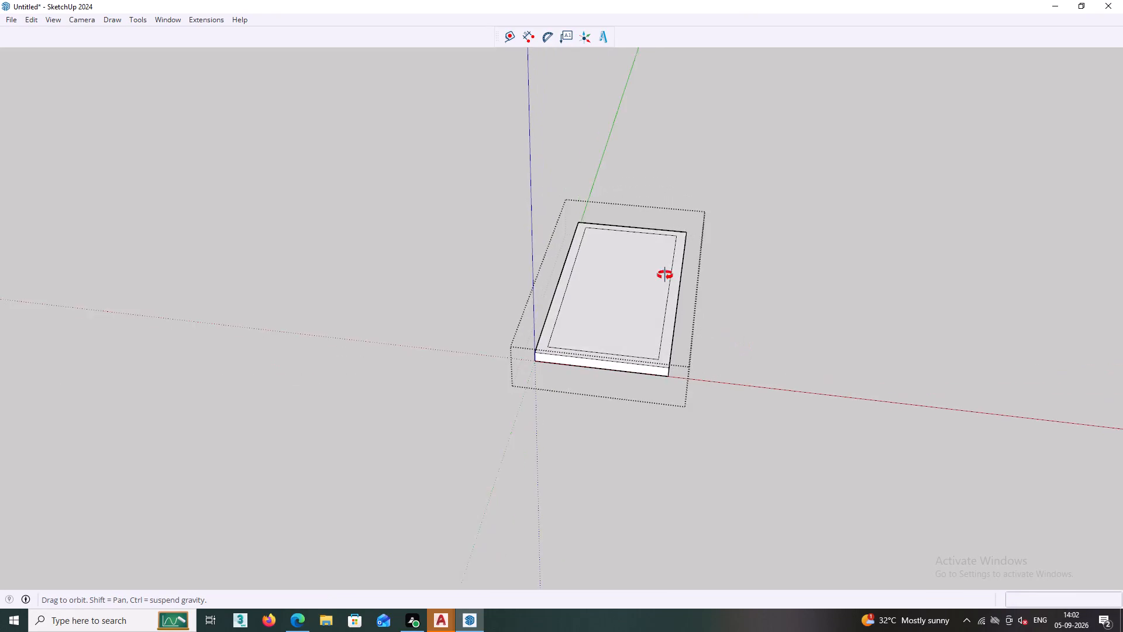
pyautogui.moveTo(665, 275); pyautogui.dragTo(668, 252, button='middle')
pyautogui.scroll(-1, 668, 252)
pyautogui.scroll(2, 616, 301)
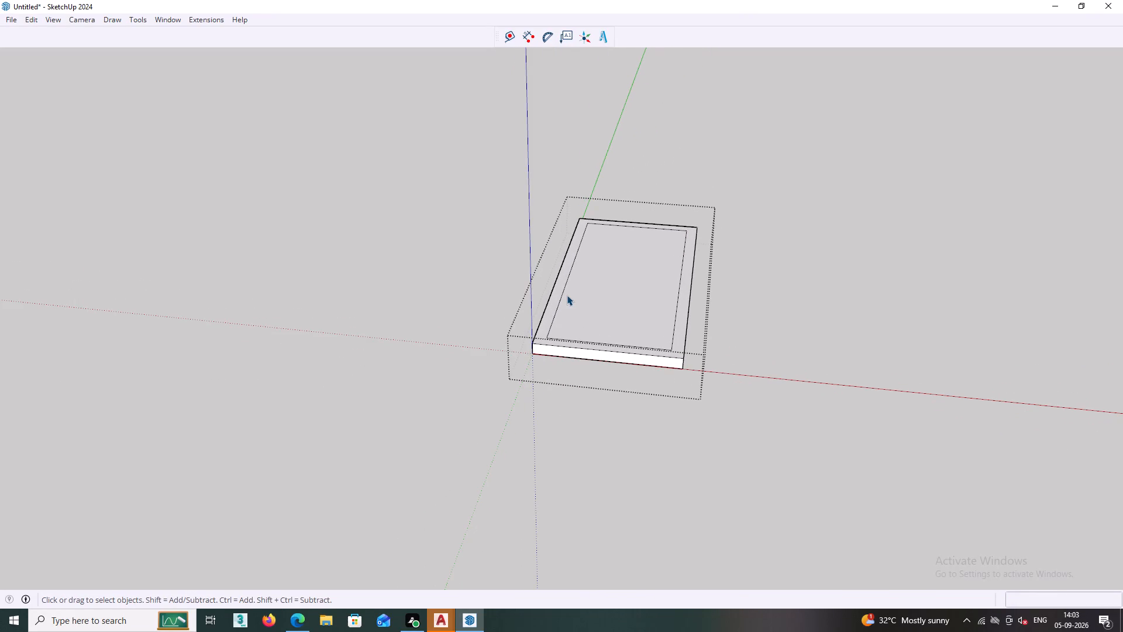
pyautogui.scroll(2, 567, 295)
pyautogui.doubleClick(553, 287)
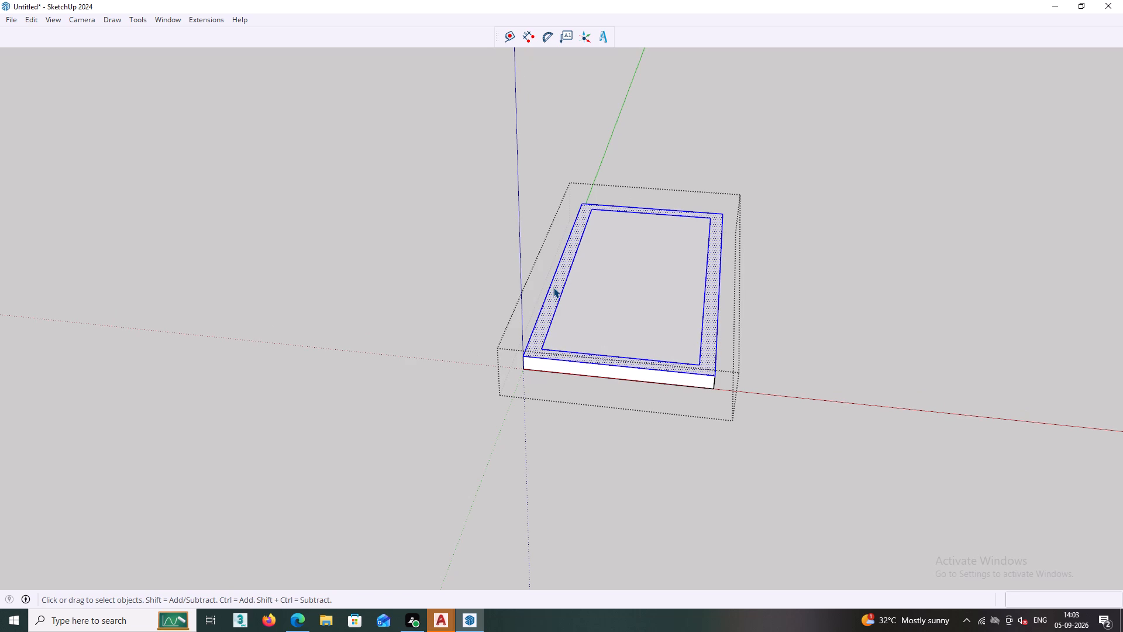
pyautogui.press('p')
pyautogui.doubleClick(553, 287)
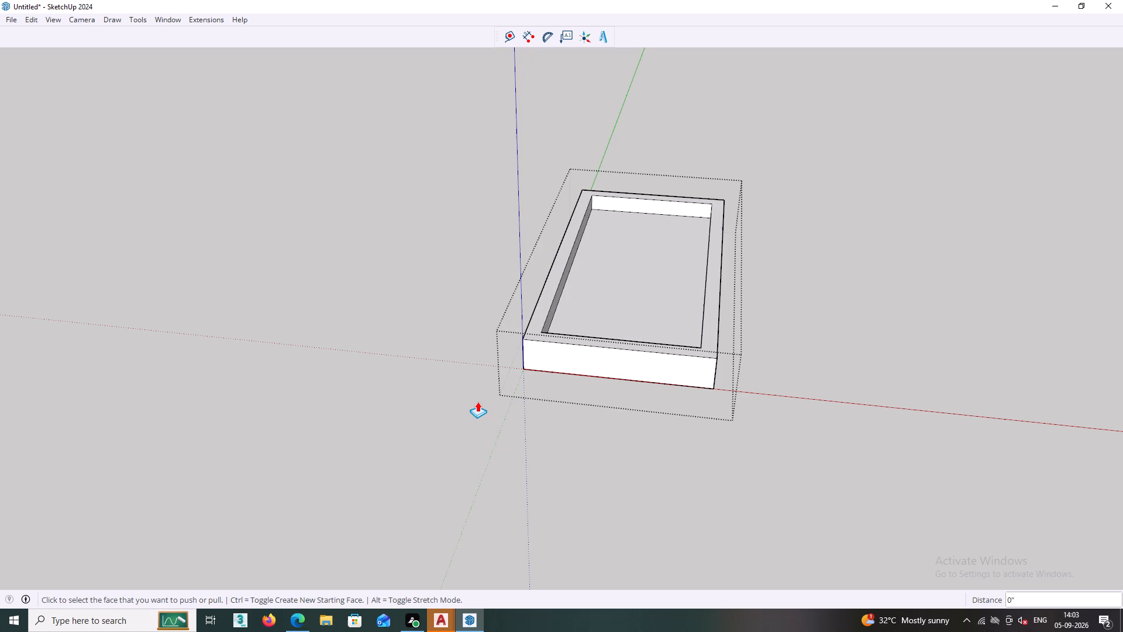
pyautogui.press('space')
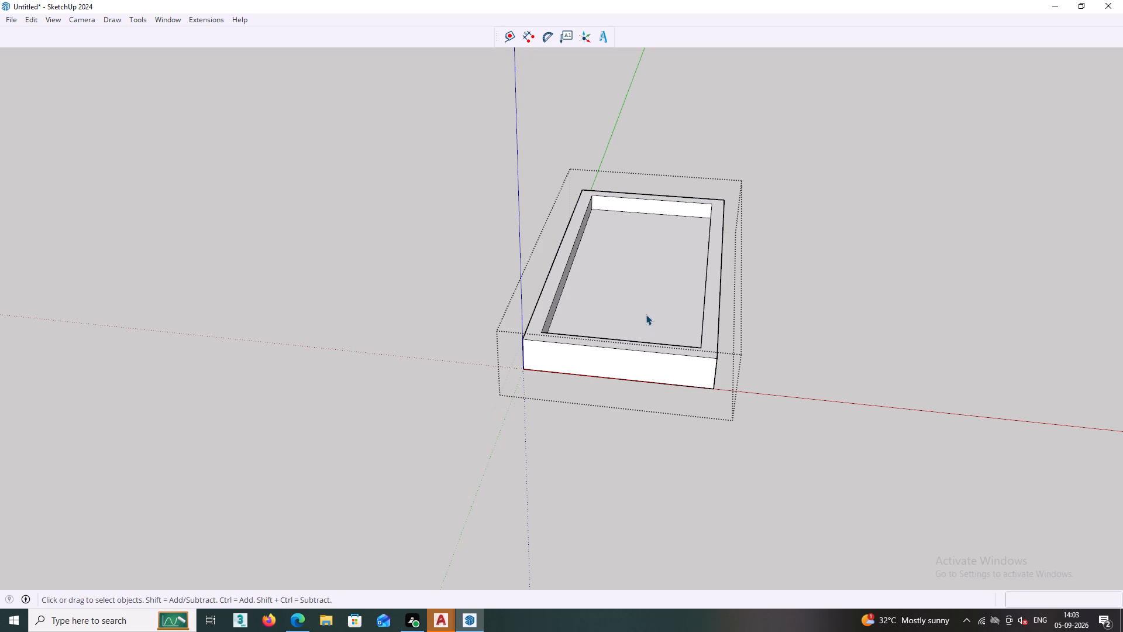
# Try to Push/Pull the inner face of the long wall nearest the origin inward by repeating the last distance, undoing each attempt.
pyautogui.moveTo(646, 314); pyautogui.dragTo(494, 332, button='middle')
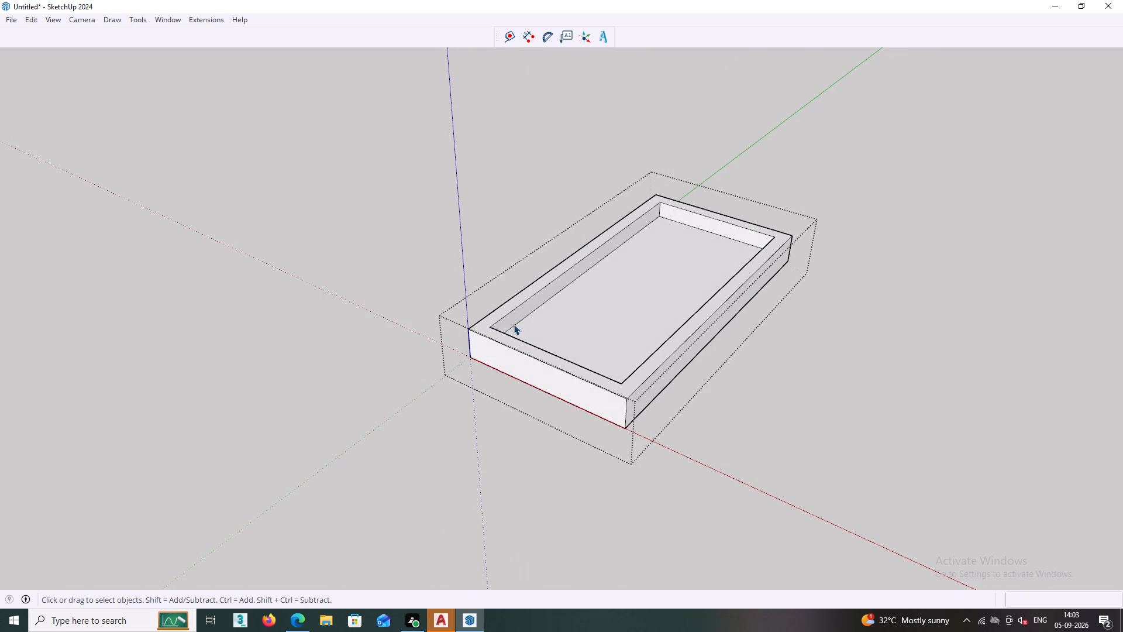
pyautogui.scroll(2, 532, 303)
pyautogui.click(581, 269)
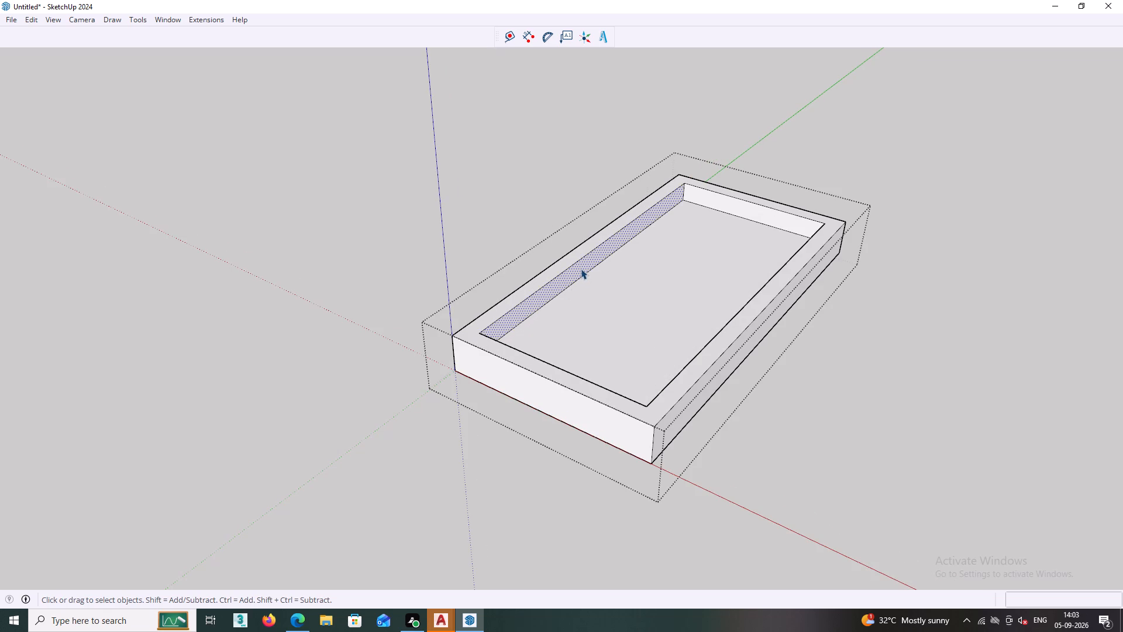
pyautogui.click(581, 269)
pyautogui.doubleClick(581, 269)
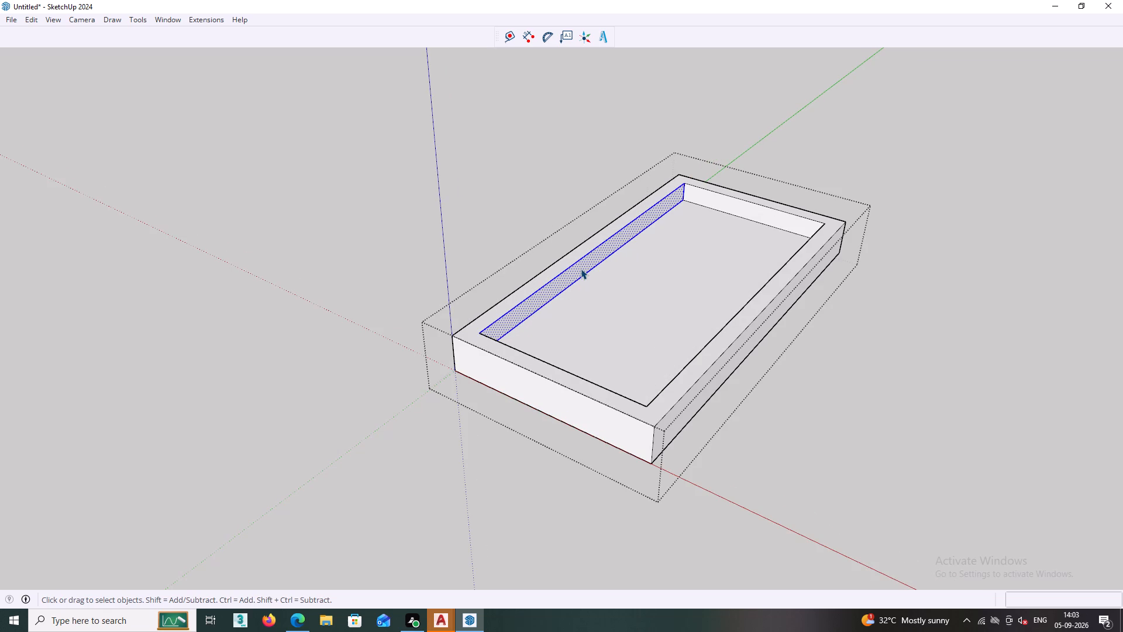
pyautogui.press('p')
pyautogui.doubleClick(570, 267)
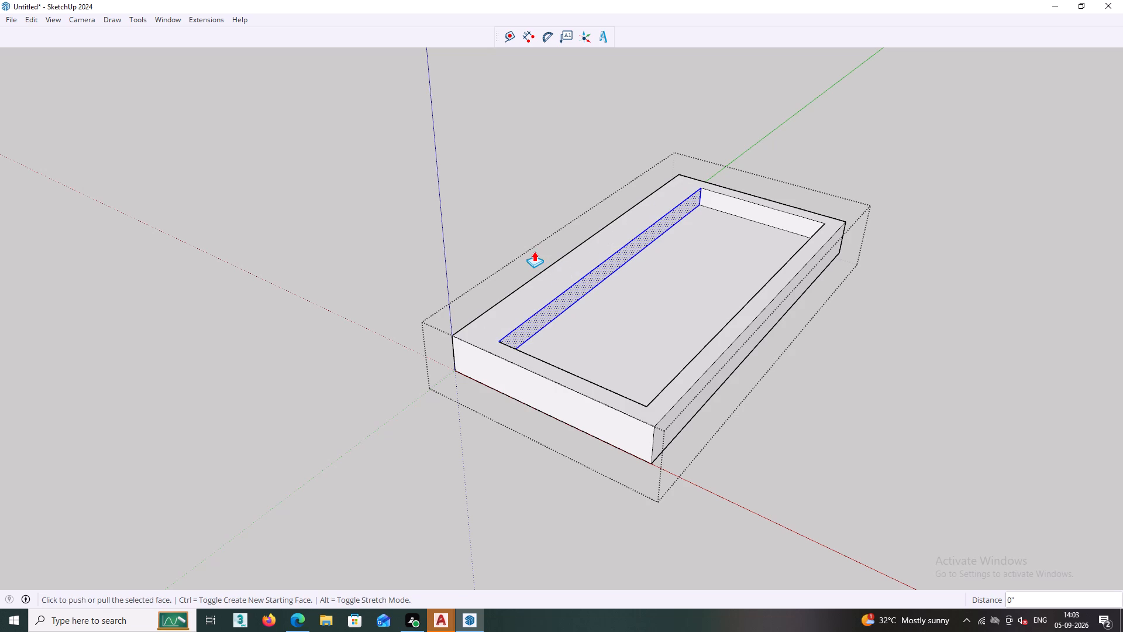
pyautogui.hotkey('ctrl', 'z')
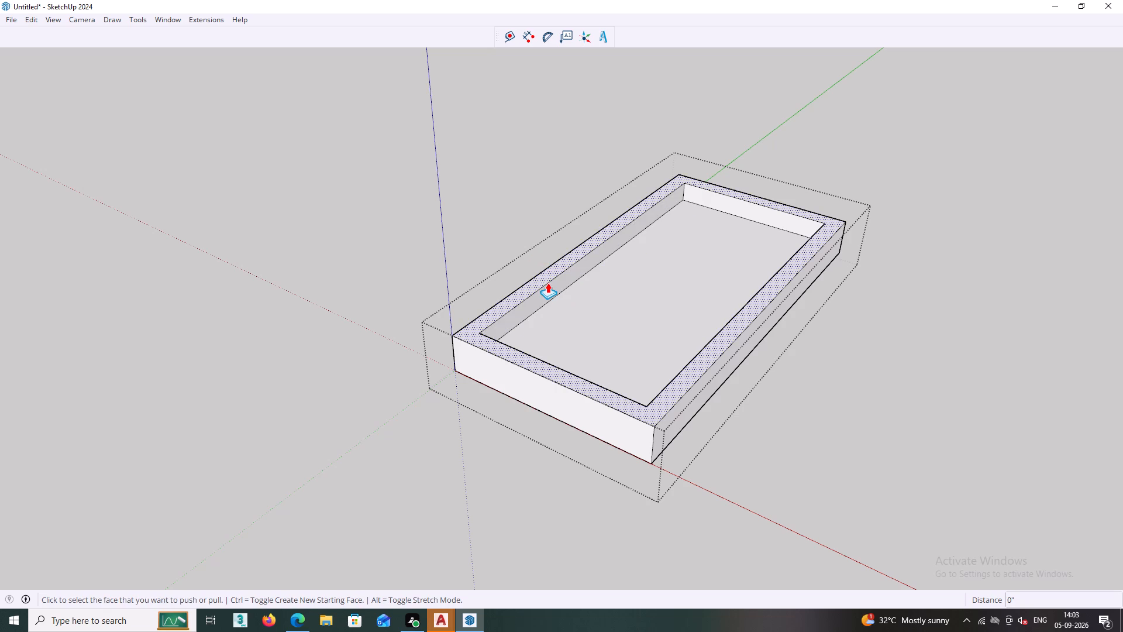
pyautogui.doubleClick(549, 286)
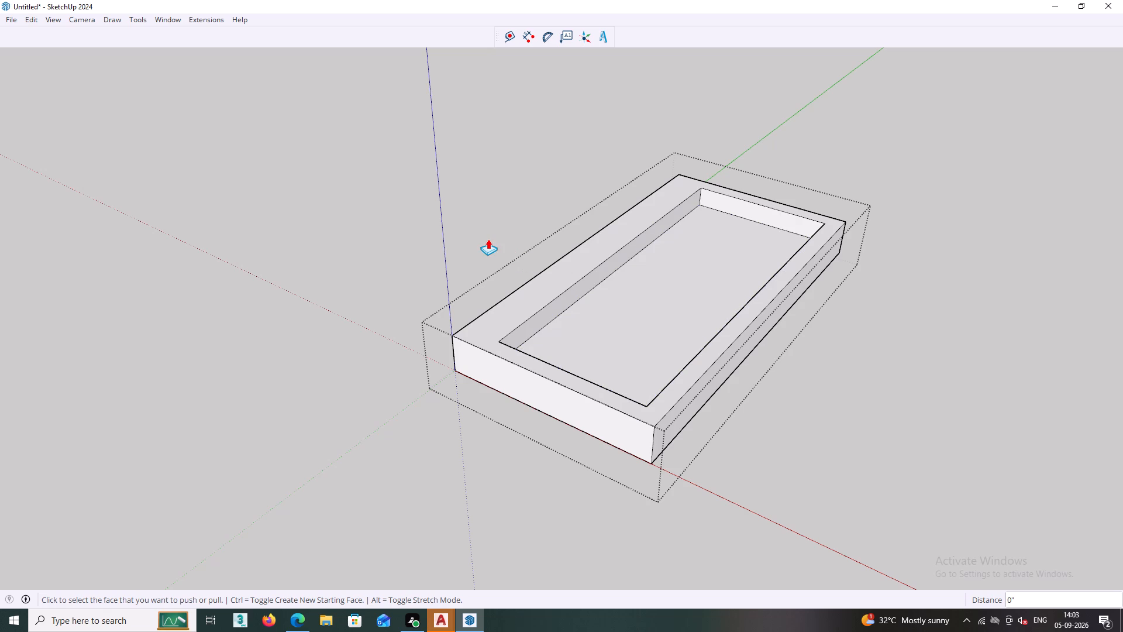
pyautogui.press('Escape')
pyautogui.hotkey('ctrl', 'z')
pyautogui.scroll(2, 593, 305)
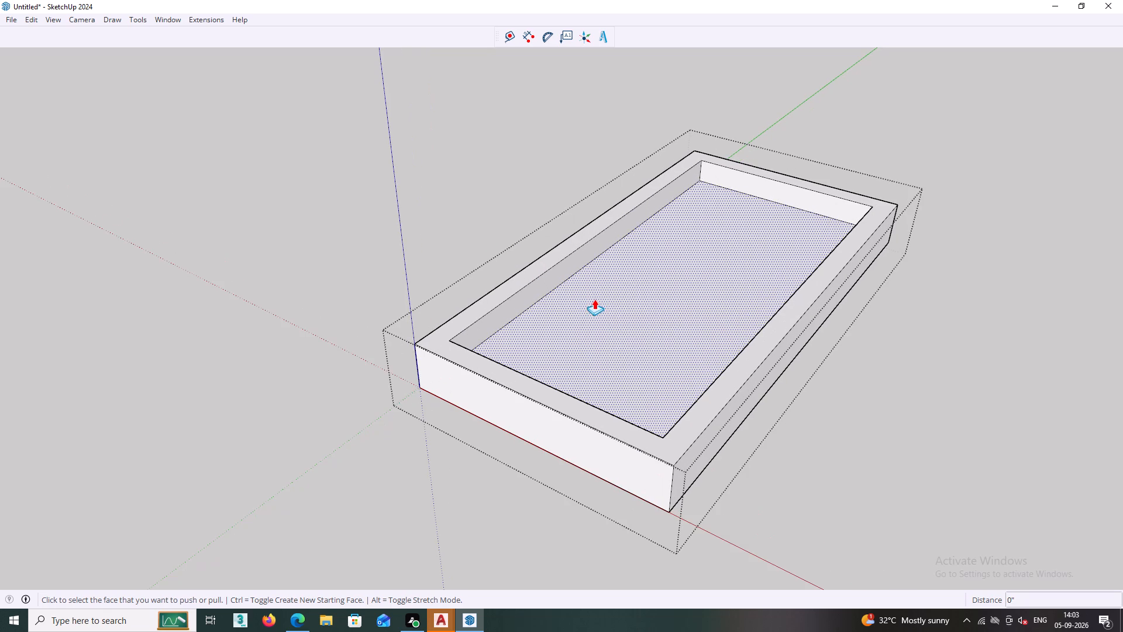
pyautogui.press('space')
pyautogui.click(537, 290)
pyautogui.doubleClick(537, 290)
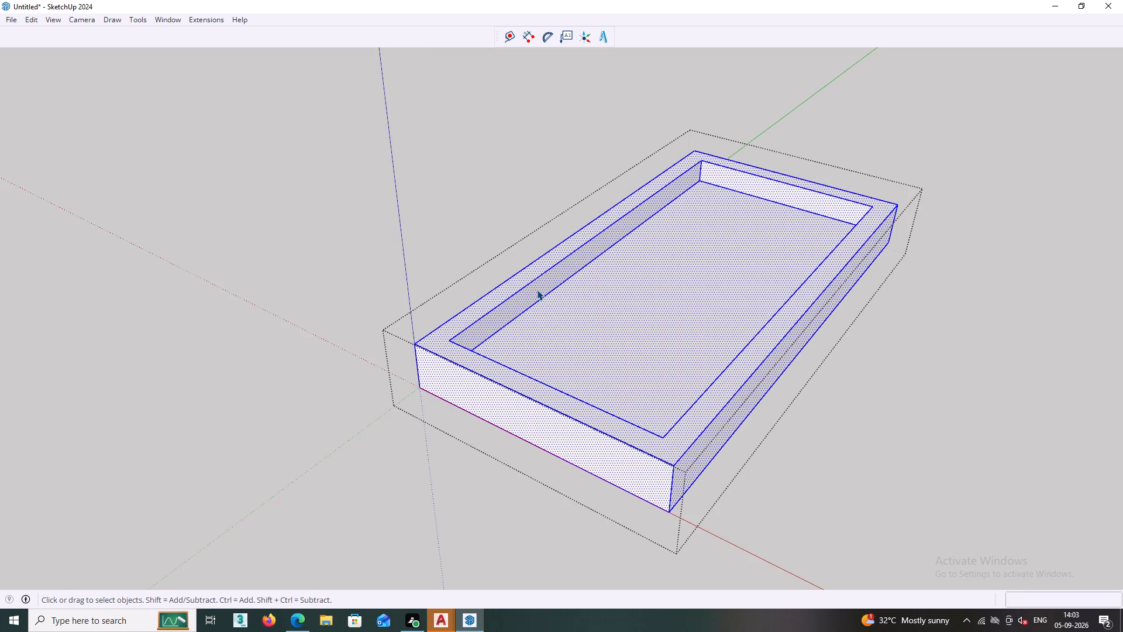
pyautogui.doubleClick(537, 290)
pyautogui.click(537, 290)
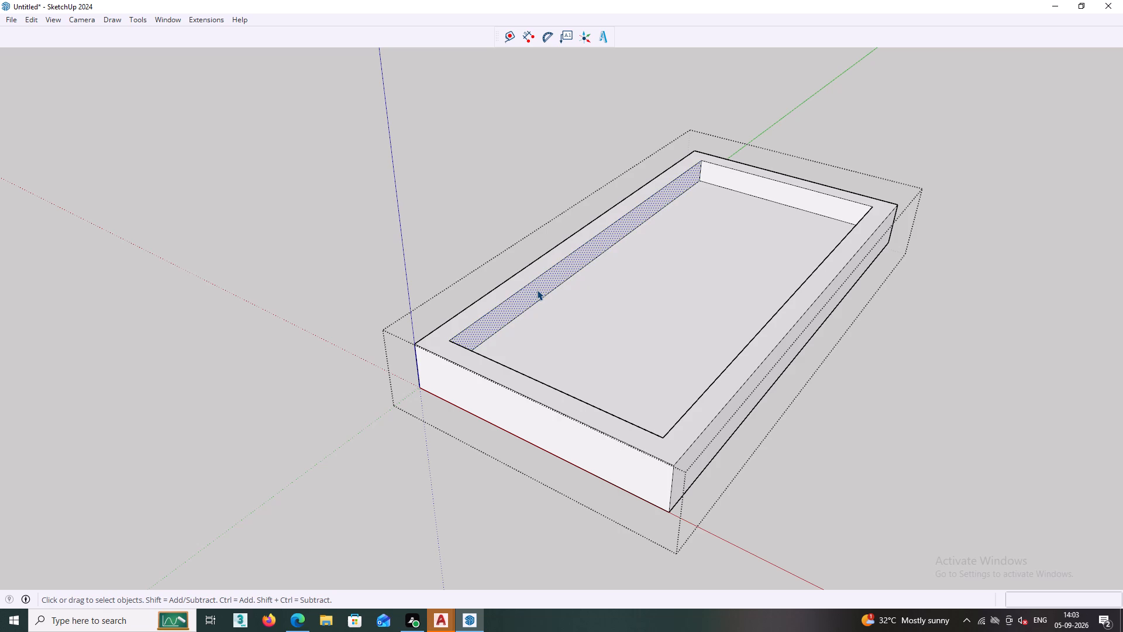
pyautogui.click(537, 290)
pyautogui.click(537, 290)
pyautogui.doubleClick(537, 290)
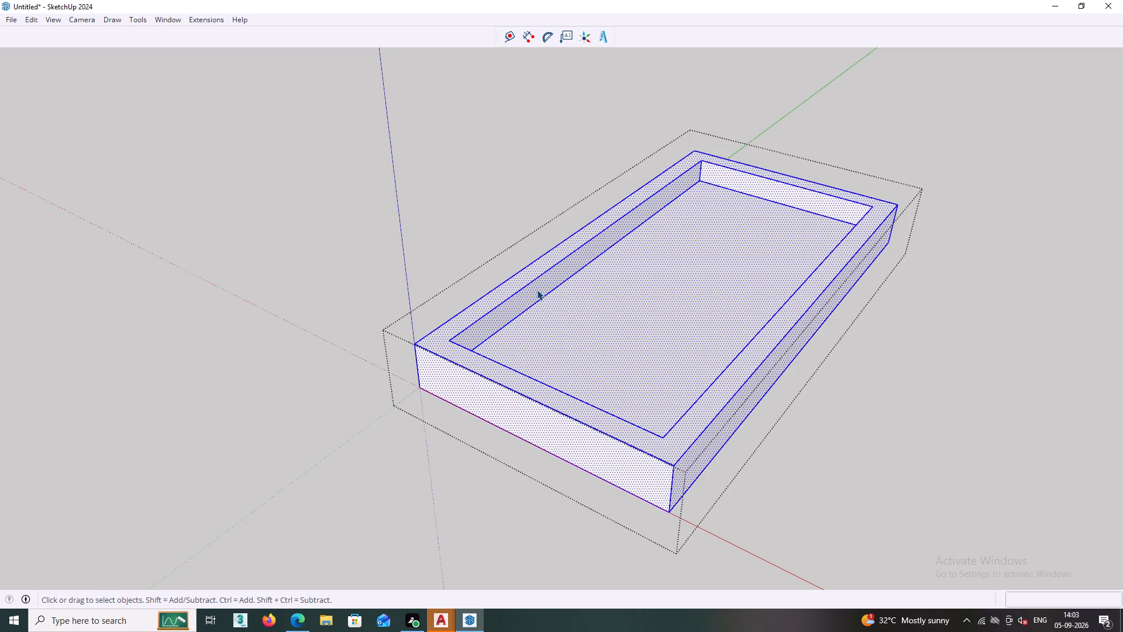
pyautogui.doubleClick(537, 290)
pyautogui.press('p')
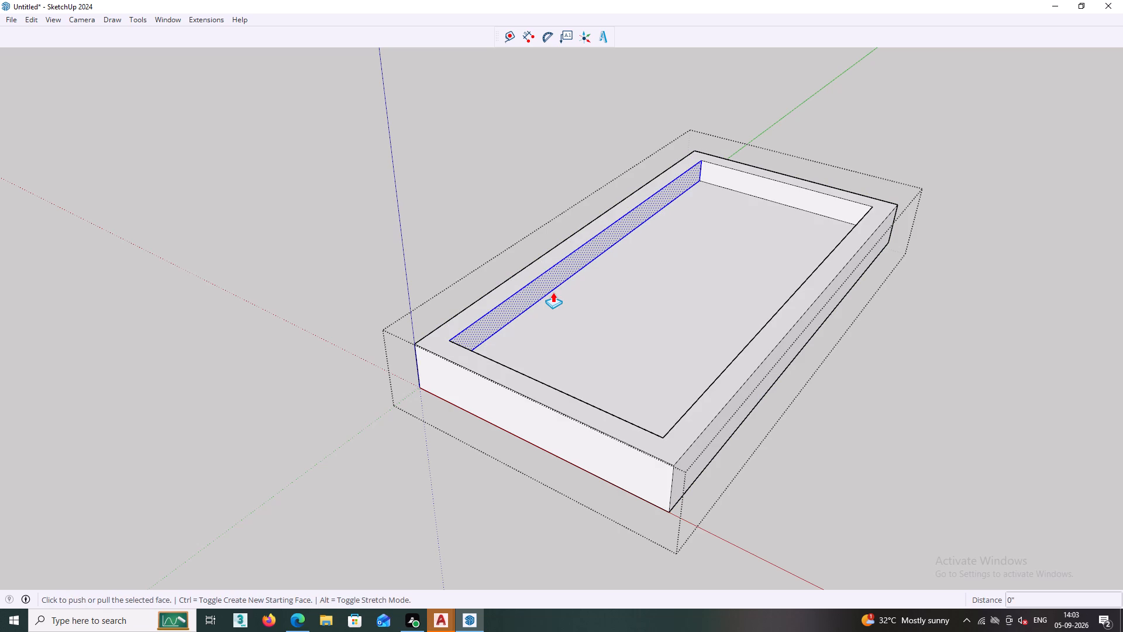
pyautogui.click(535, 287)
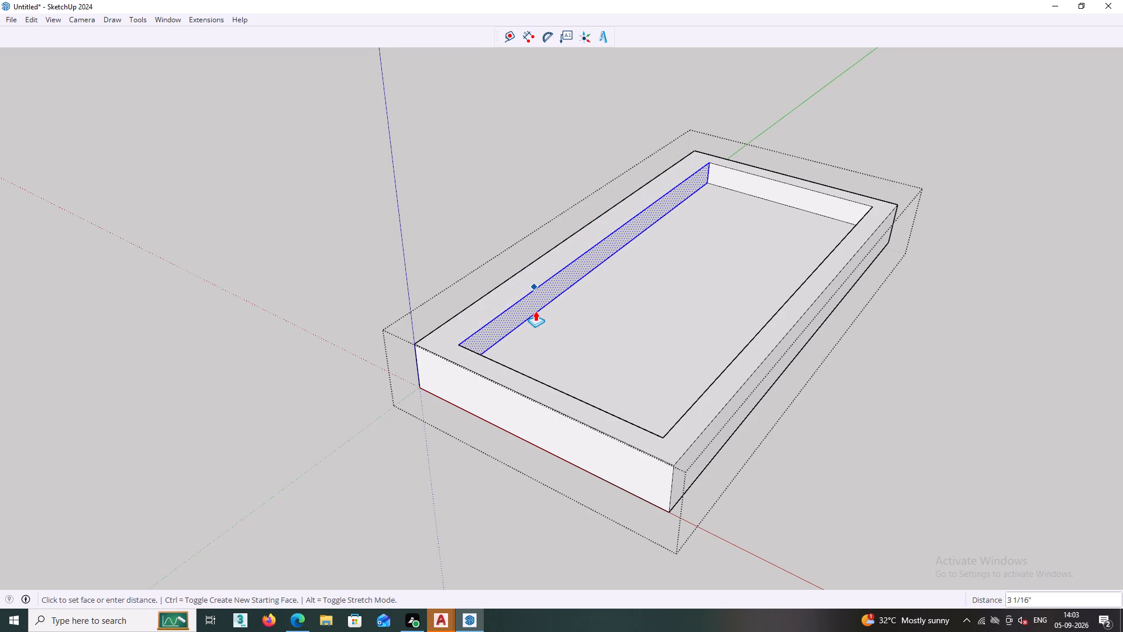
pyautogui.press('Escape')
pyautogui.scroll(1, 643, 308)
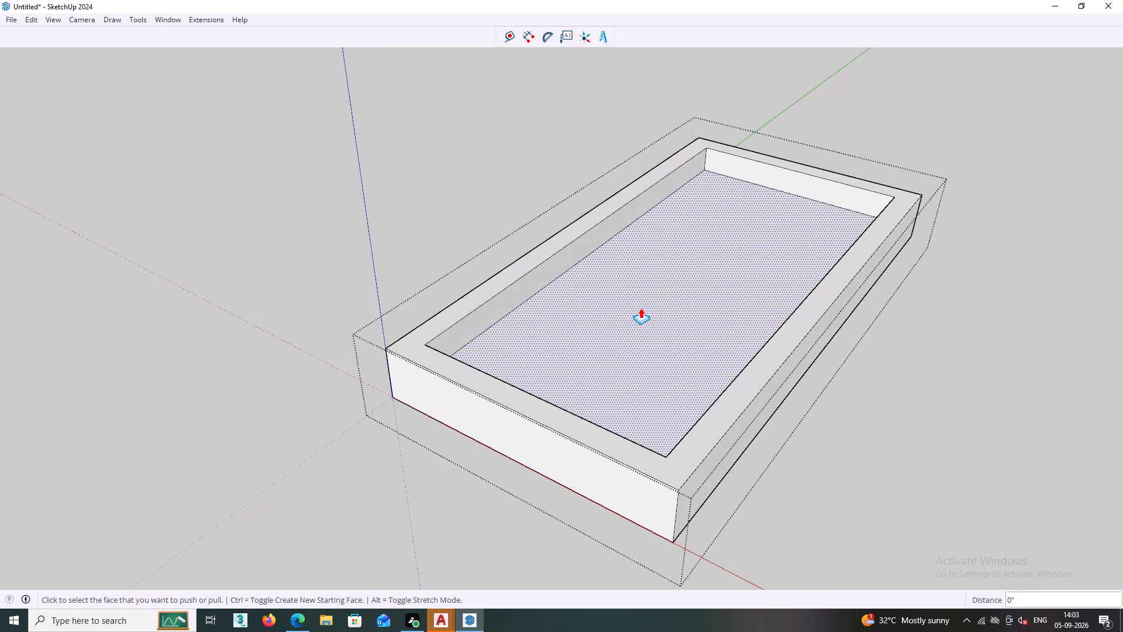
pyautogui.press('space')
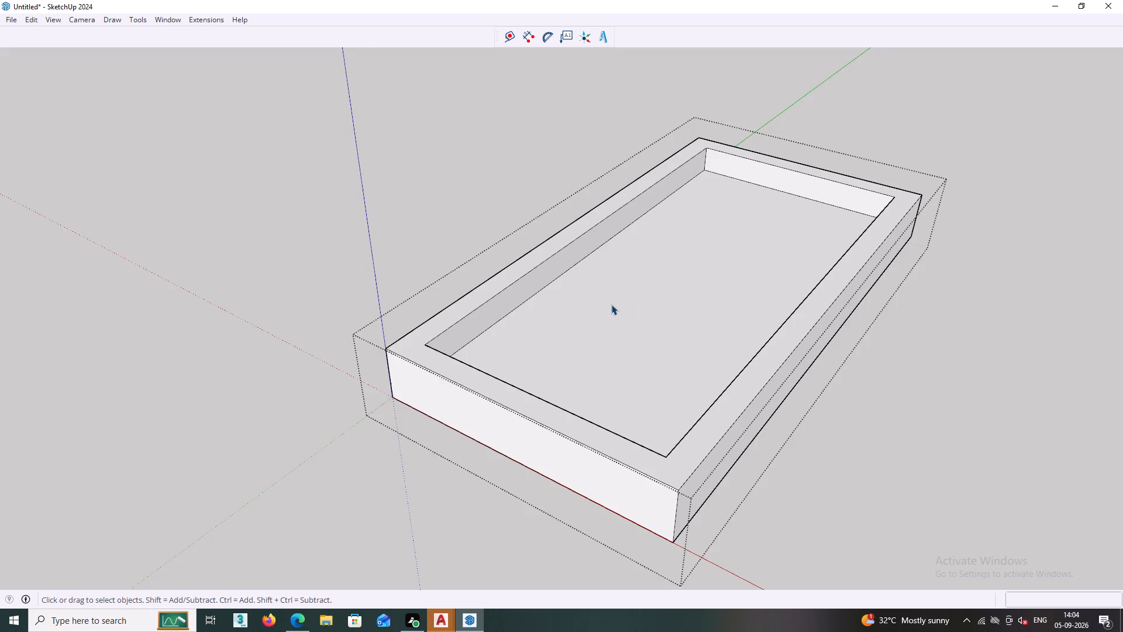
# Copy the bottom edge of the long wall's inner face about 4 1/2" straight up, splitting the face into two strips.
pyautogui.scroll(-1, 611, 304)
pyautogui.scroll(-1, 651, 233)
pyautogui.moveTo(650, 233); pyautogui.dragTo(702, 357, button='middle')
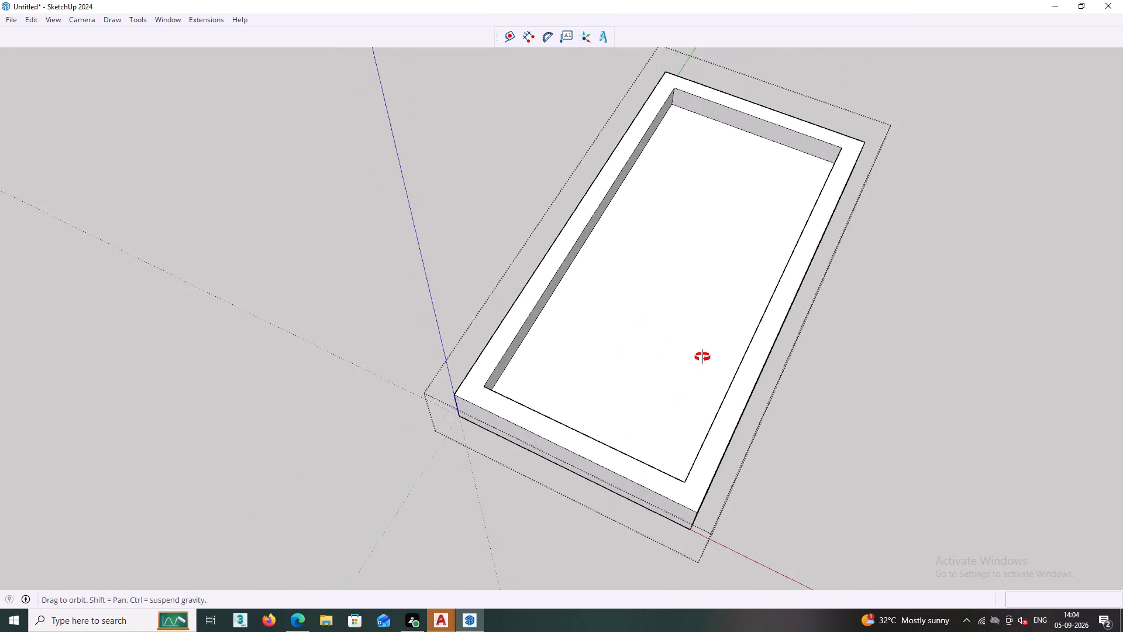
pyautogui.moveTo(702, 357); pyautogui.dragTo(726, 293, button='middle')
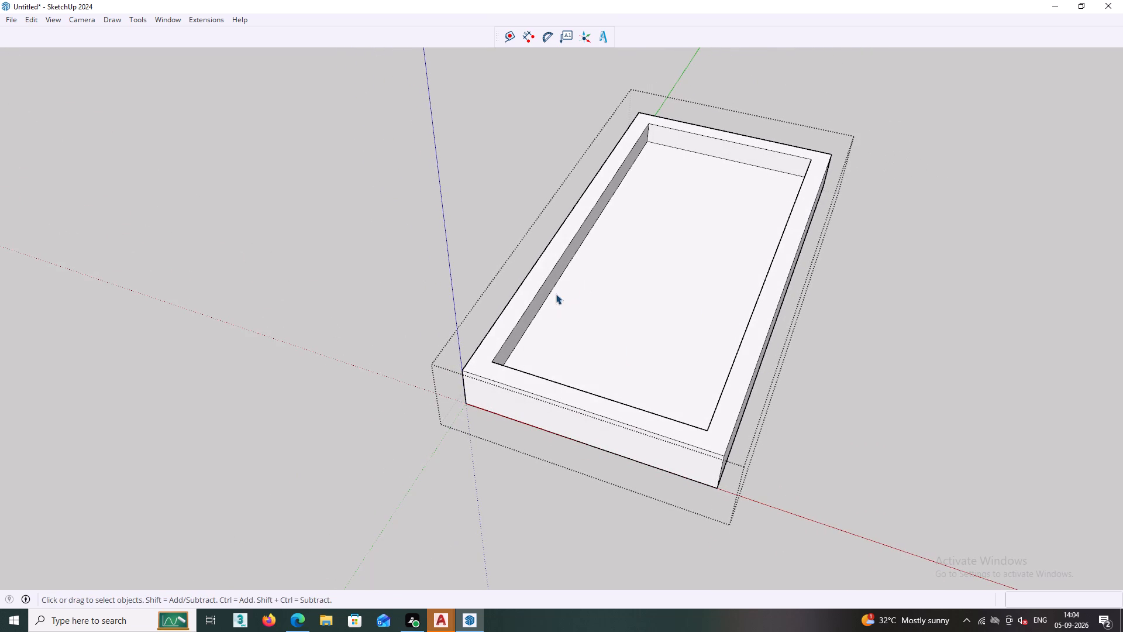
pyautogui.moveTo(578, 278); pyautogui.dragTo(418, 231, button='middle')
pyautogui.scroll(1, 601, 275)
pyautogui.click(598, 261)
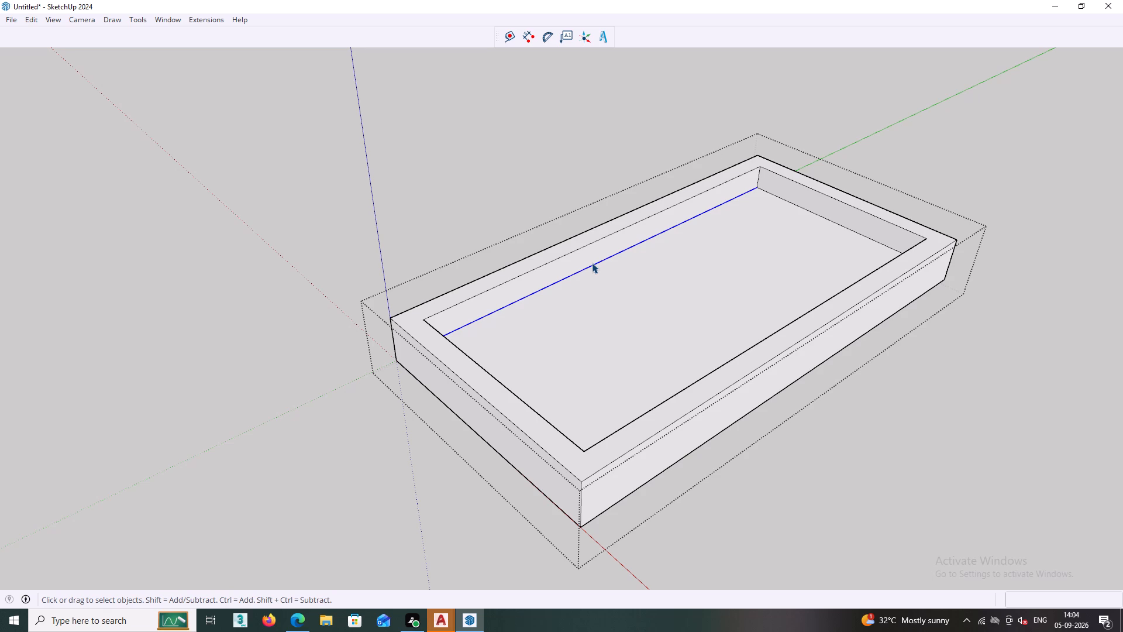
pyautogui.hotkey('ctrl', 'c')
pyautogui.press('m')
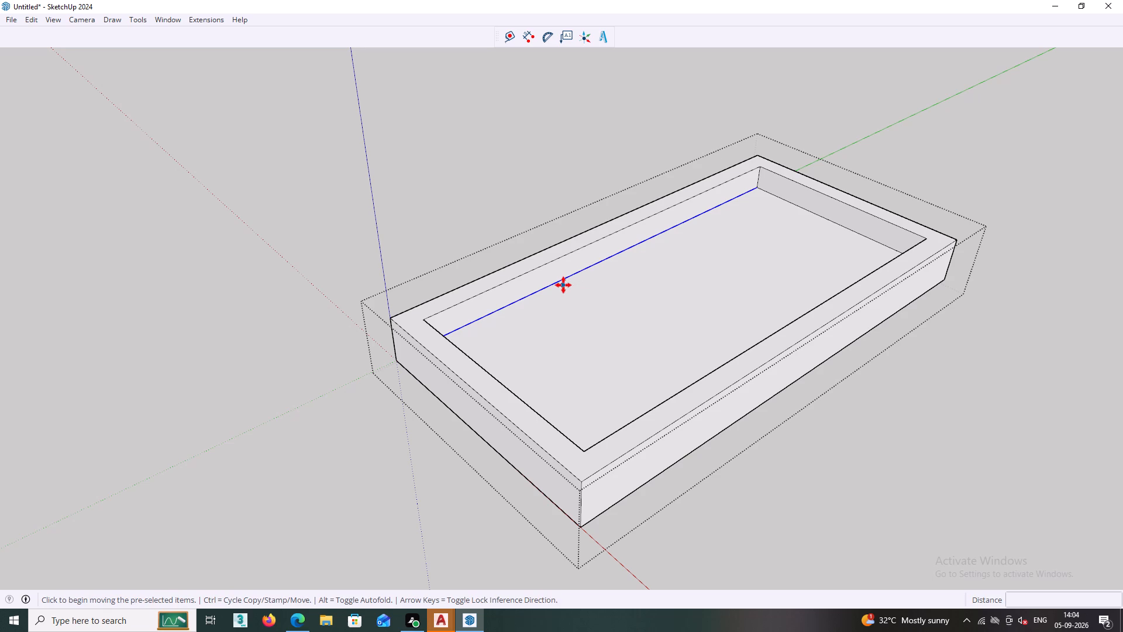
pyautogui.click(614, 256)
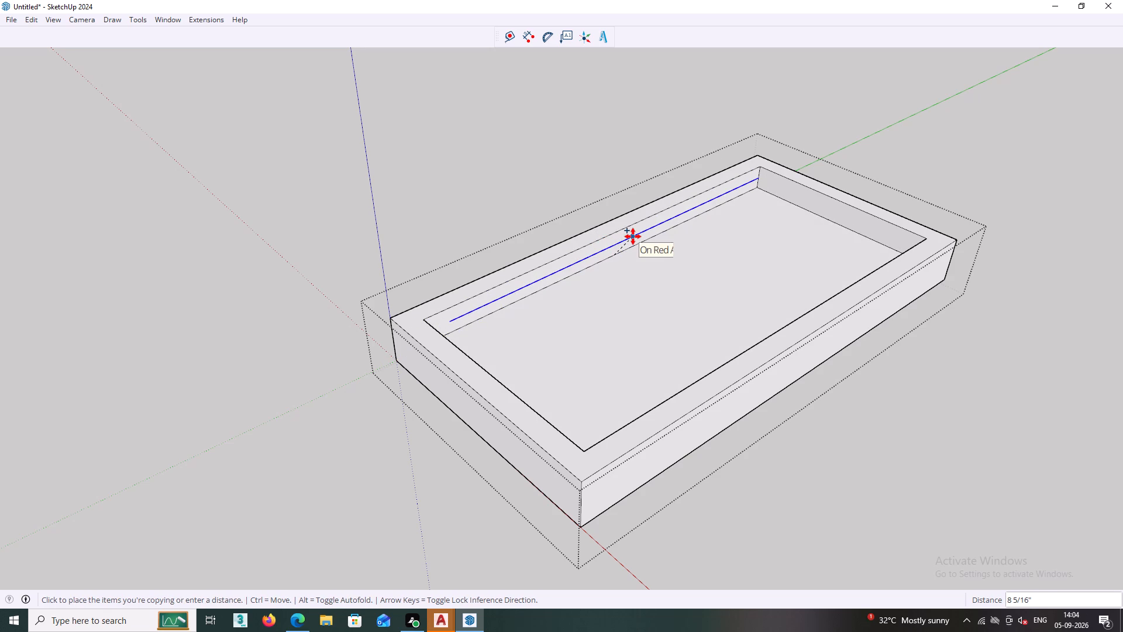
pyautogui.scroll(4, 633, 236)
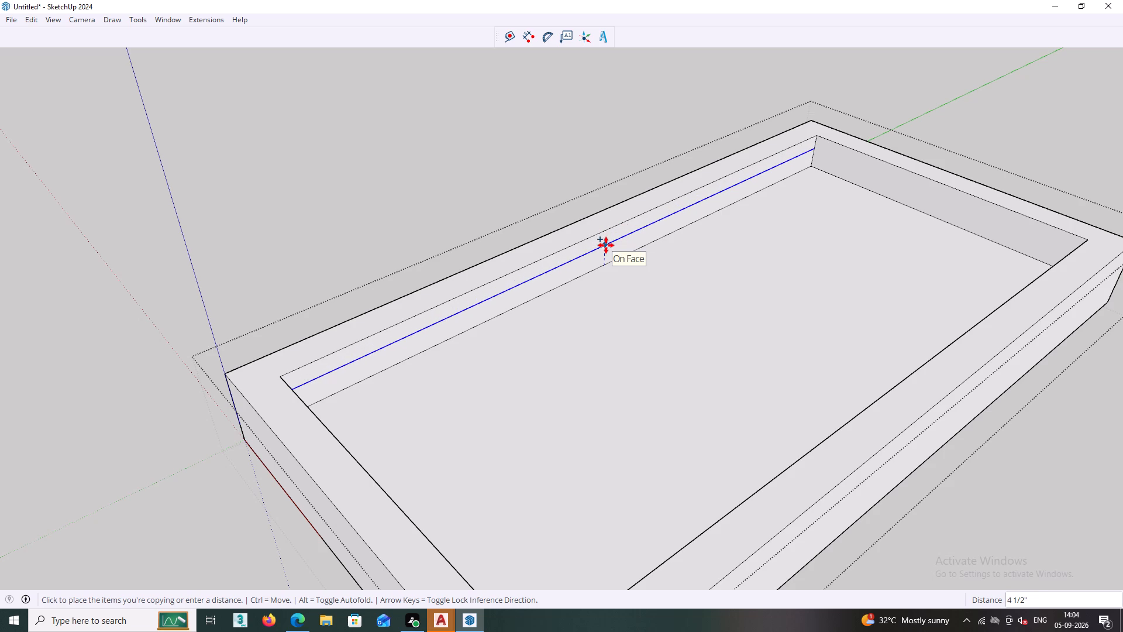
pyautogui.doubleClick(606, 245)
pyautogui.scroll(4, 657, 260)
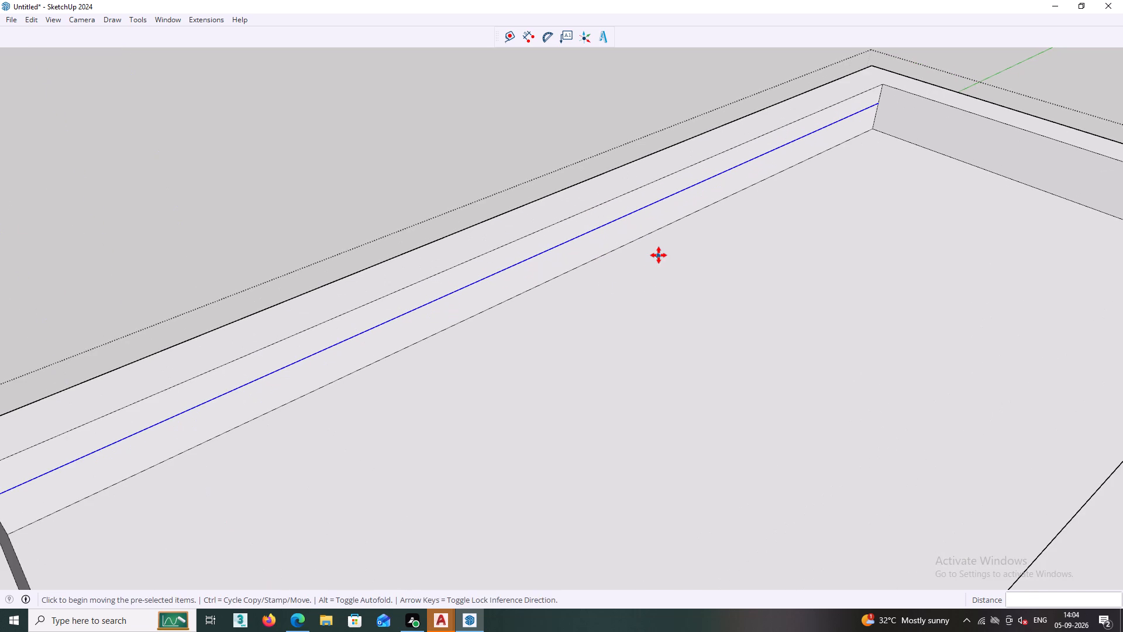
pyautogui.scroll(-5, 659, 255)
pyautogui.scroll(-3, 645, 316)
pyautogui.press('space')
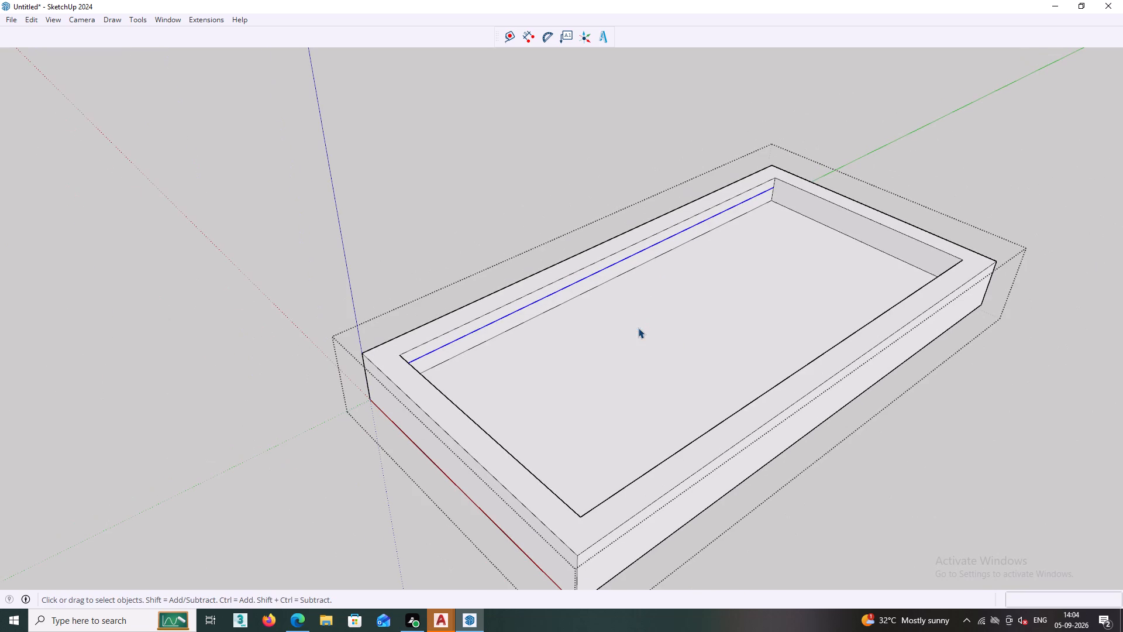
# Push/Pull the lower strip of the long wall's inner face about 2 3/8" inward to form a ledge above the floor.
pyautogui.doubleClick(590, 341)
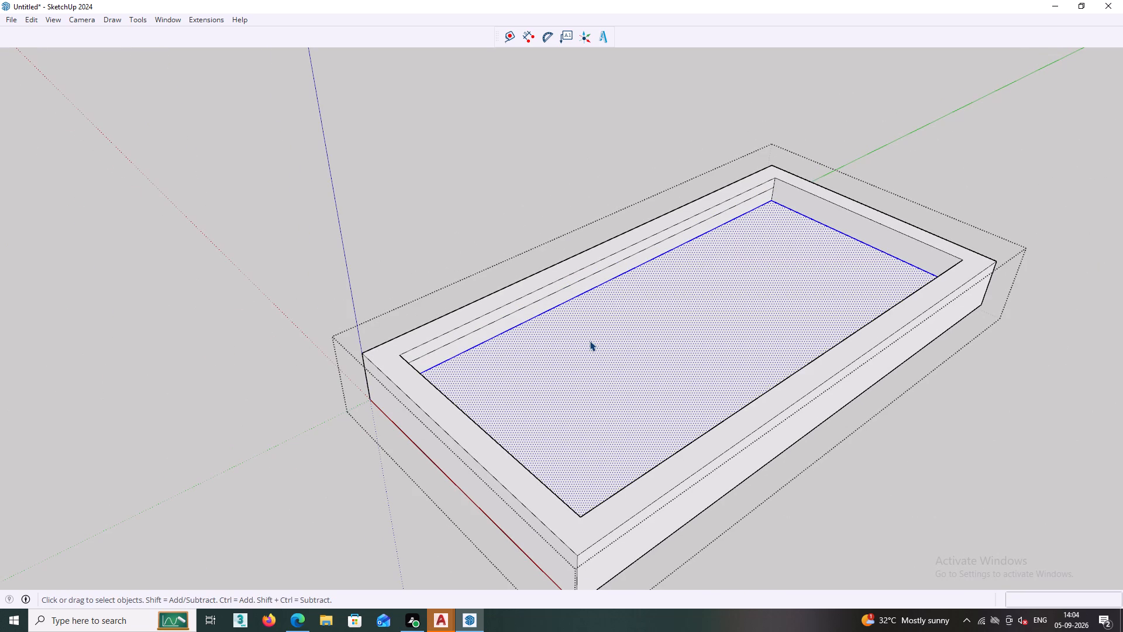
pyautogui.press('Escape')
pyautogui.scroll(2, 553, 315)
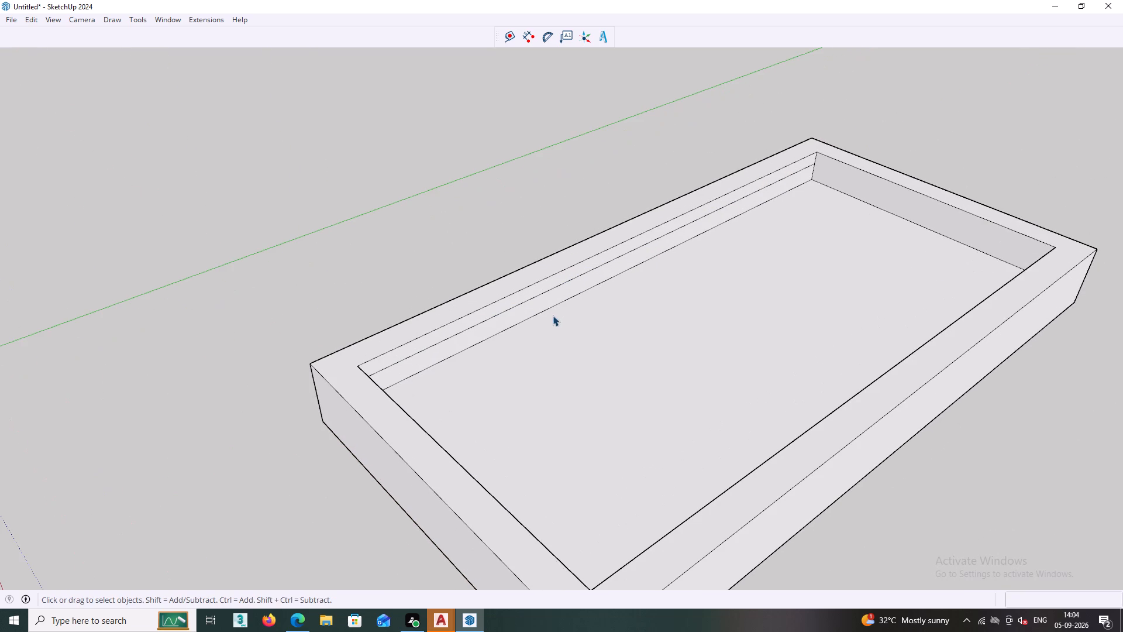
pyautogui.doubleClick(490, 332)
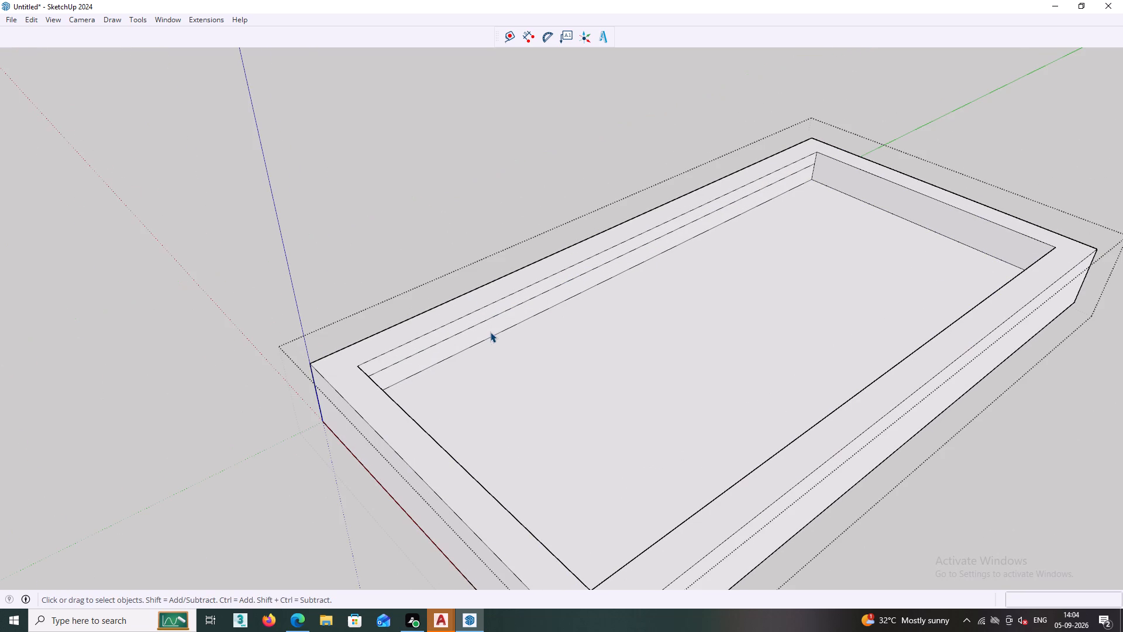
pyautogui.doubleClick(490, 331)
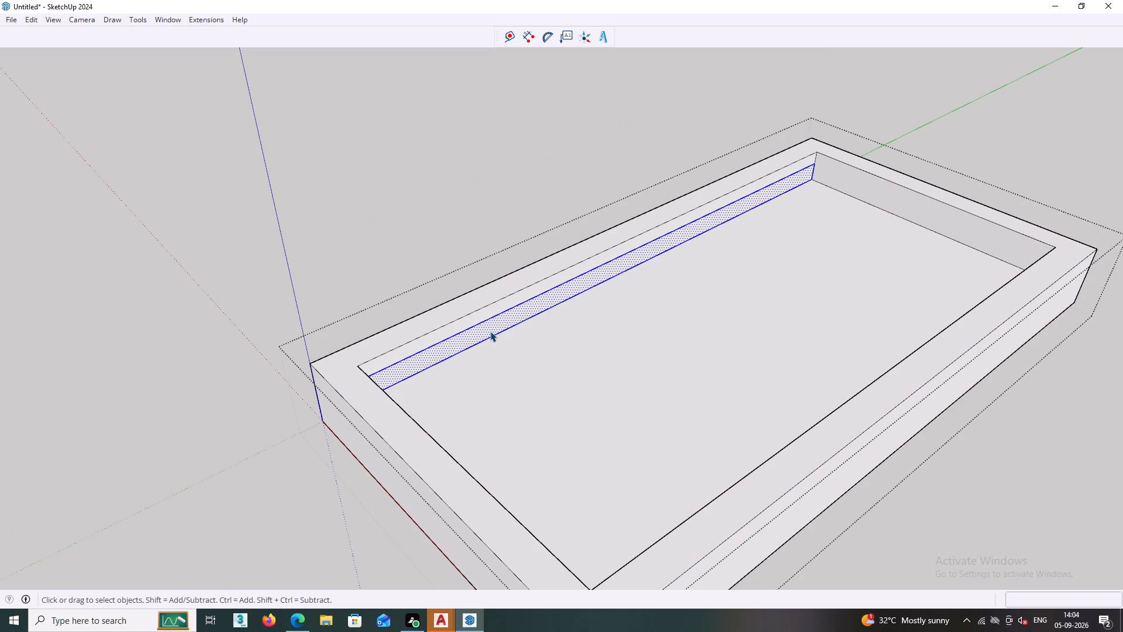
pyautogui.press('p')
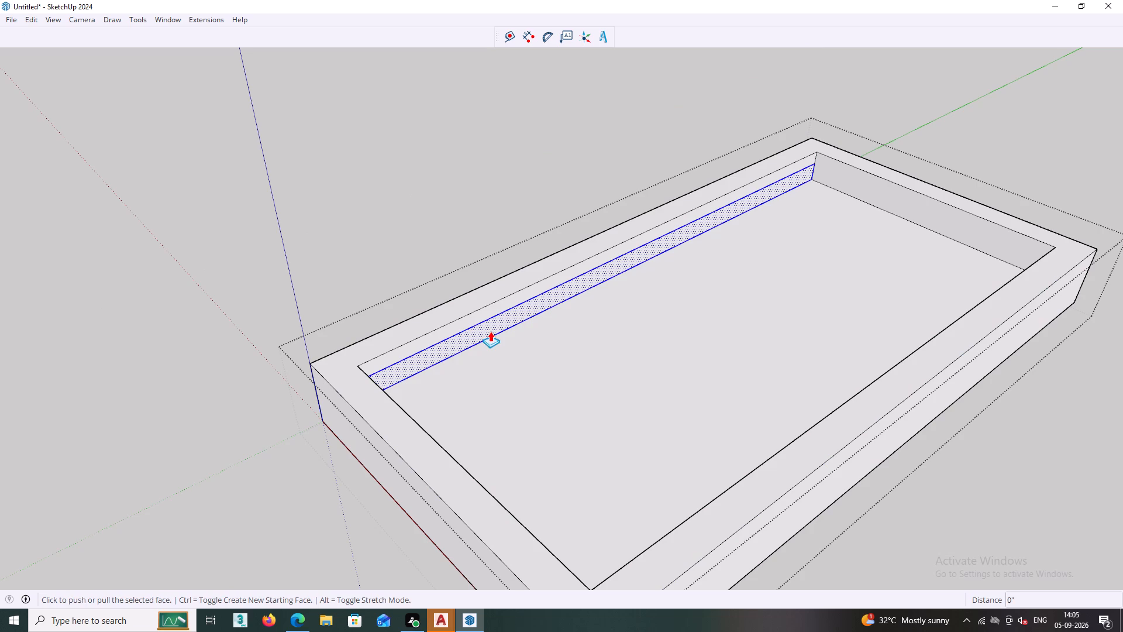
pyautogui.click(488, 325)
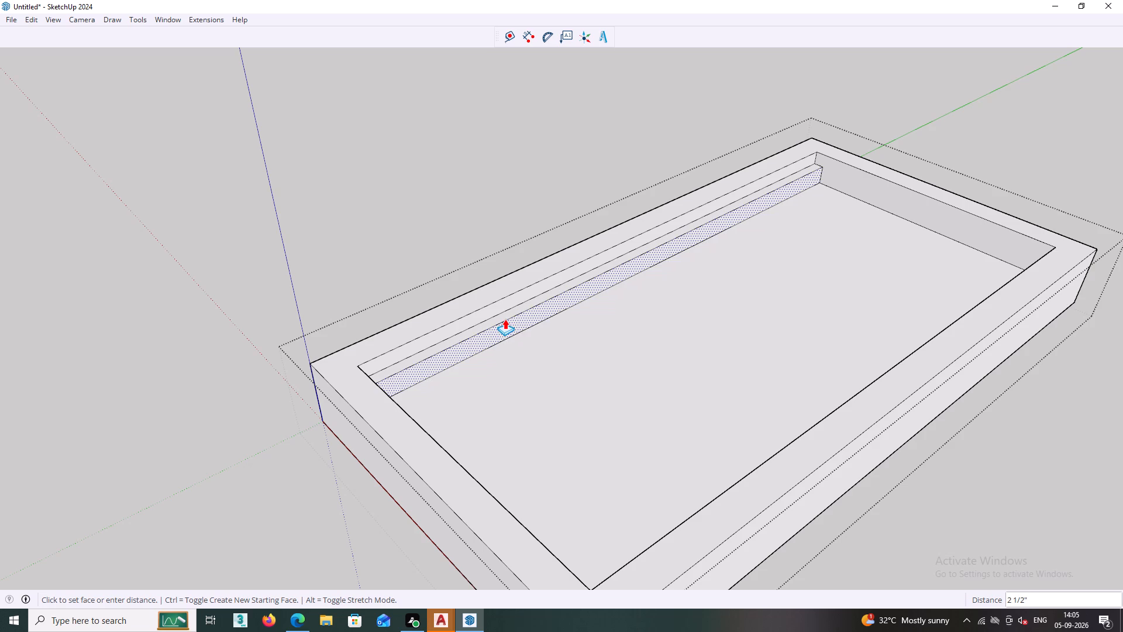
pyautogui.doubleClick(505, 318)
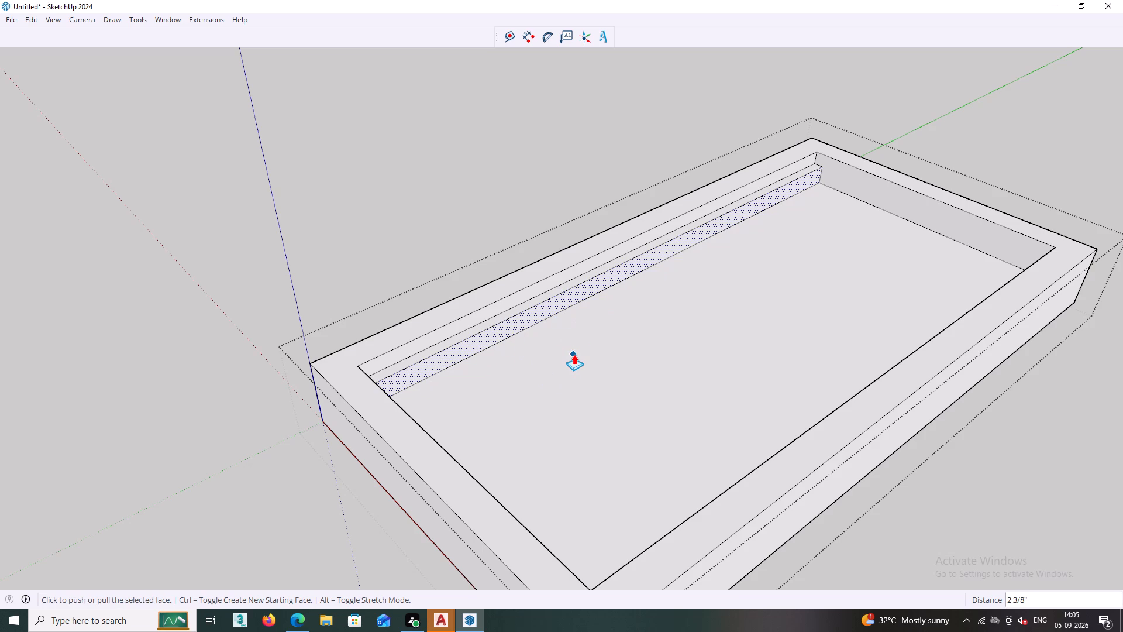
pyautogui.press('space')
# Push/Pull the upper strip of the long wall's inner face about 1/4" back into the wall.
pyautogui.scroll(3, 560, 279)
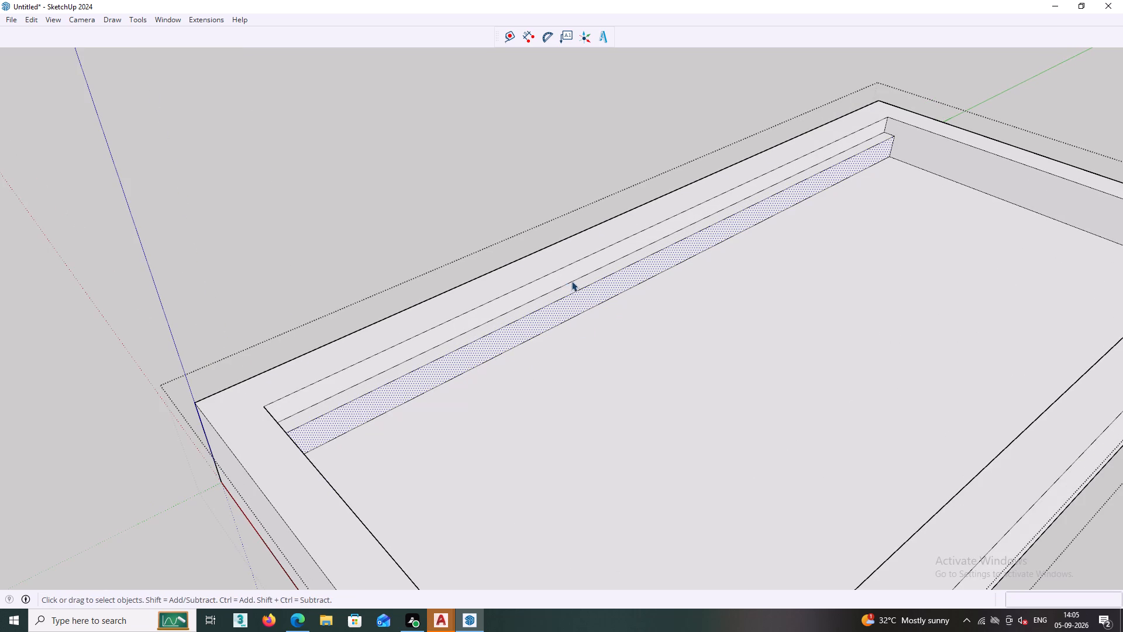
pyautogui.doubleClick(567, 274)
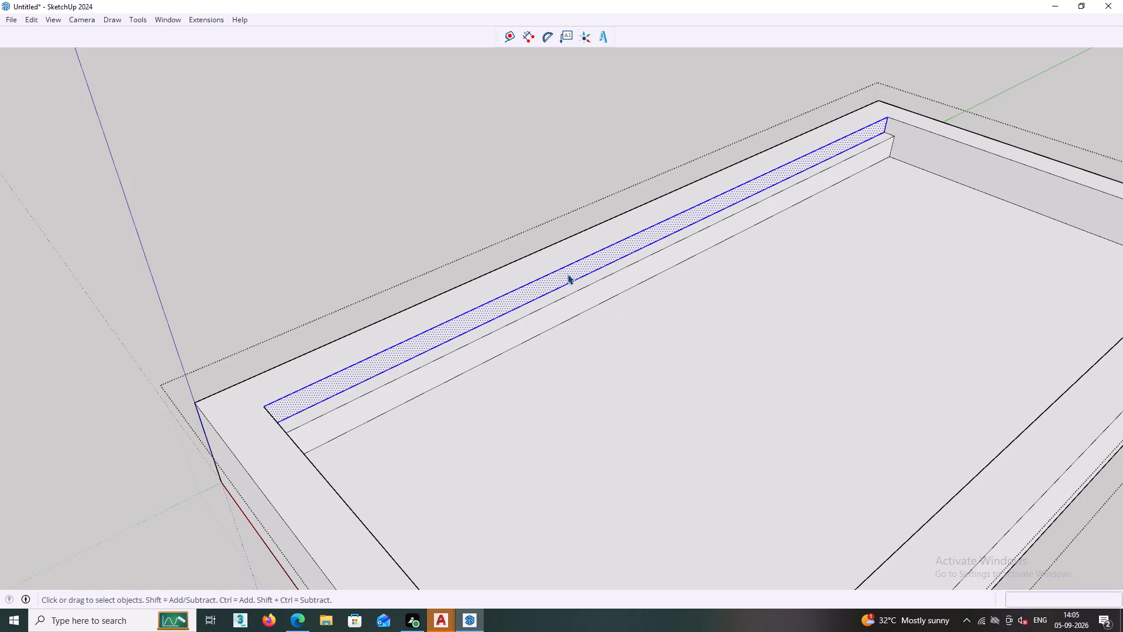
pyautogui.press('p')
pyautogui.click(566, 269)
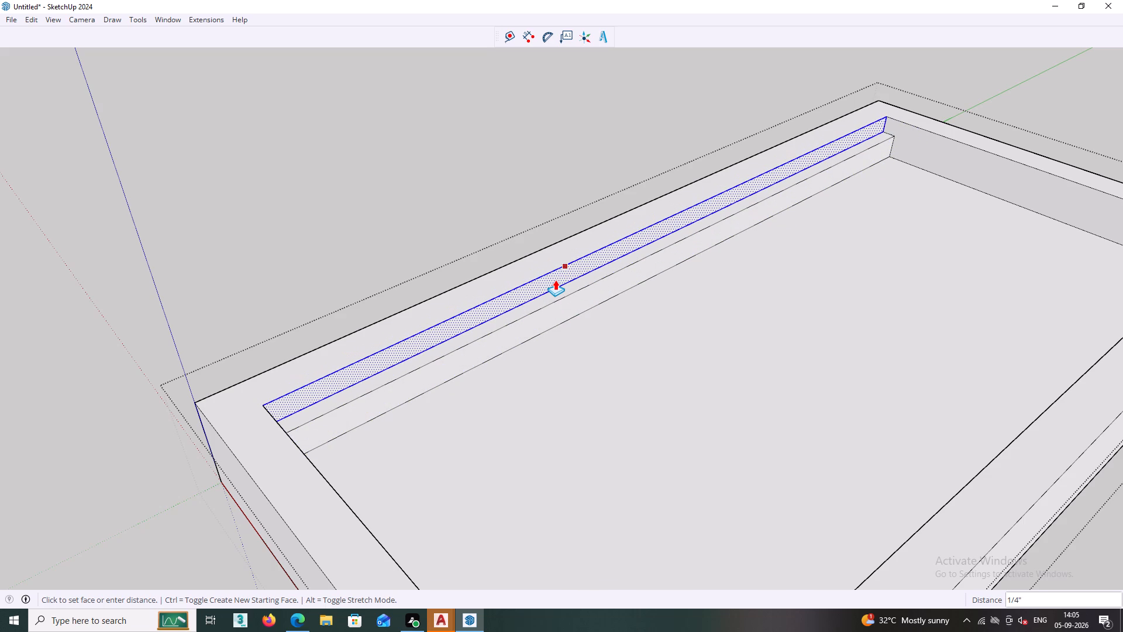
pyautogui.click(555, 280)
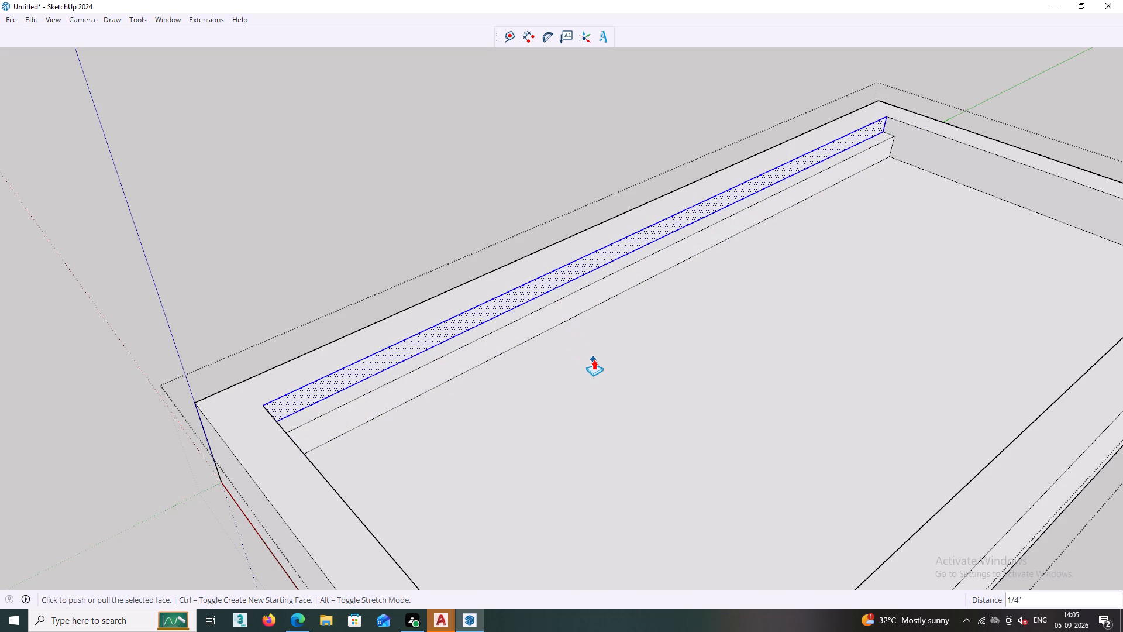
# Finish the Push/Pull work and close the slab group's editing context.
pyautogui.press('space')
pyautogui.scroll(-3, 594, 359)
pyautogui.press('Escape')
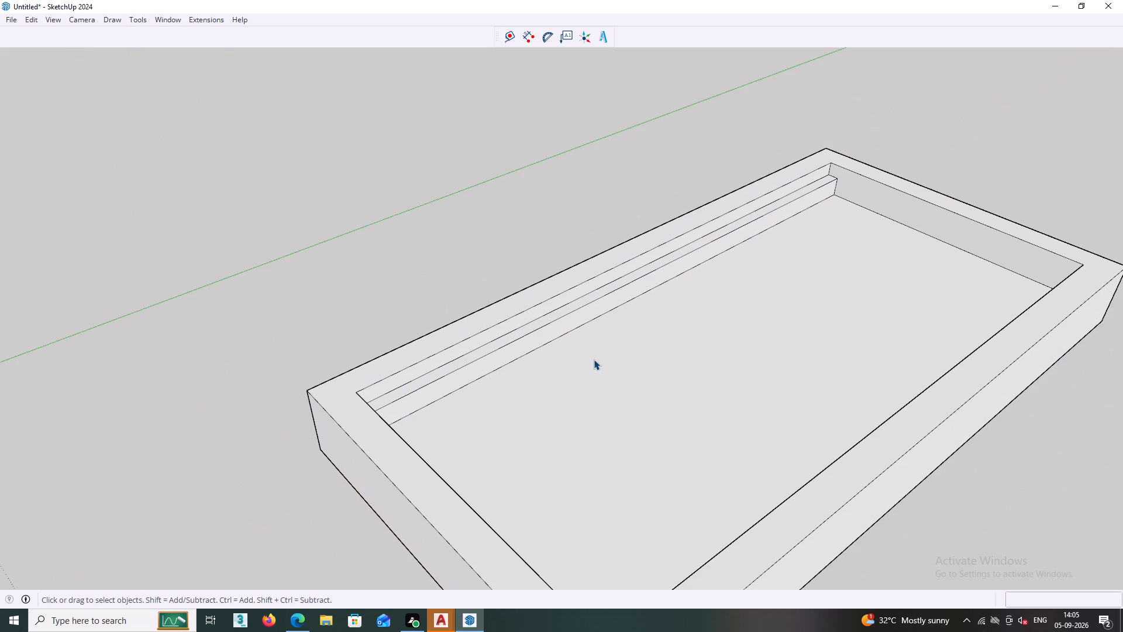
# Examine the stepped inner face of the long wall and the overall walled slab from several angles.
pyautogui.scroll(-1, 594, 359)
pyautogui.moveTo(591, 363); pyautogui.dragTo(678, 460, button='middle')
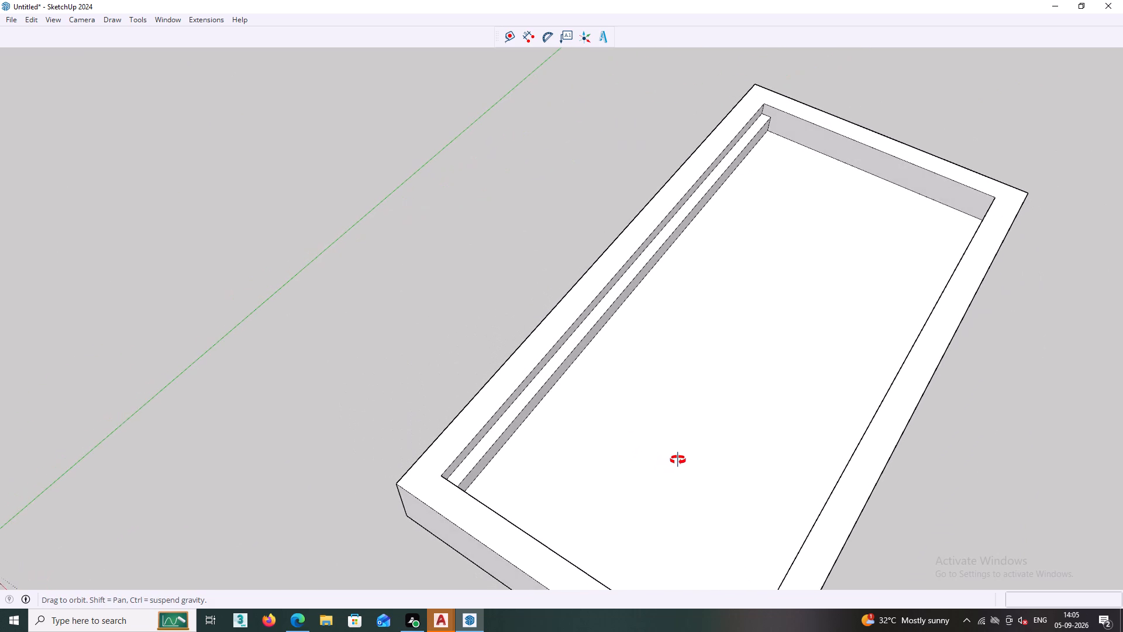
pyautogui.moveTo(678, 460); pyautogui.dragTo(687, 469, button='middle')
pyautogui.scroll(3, 626, 394)
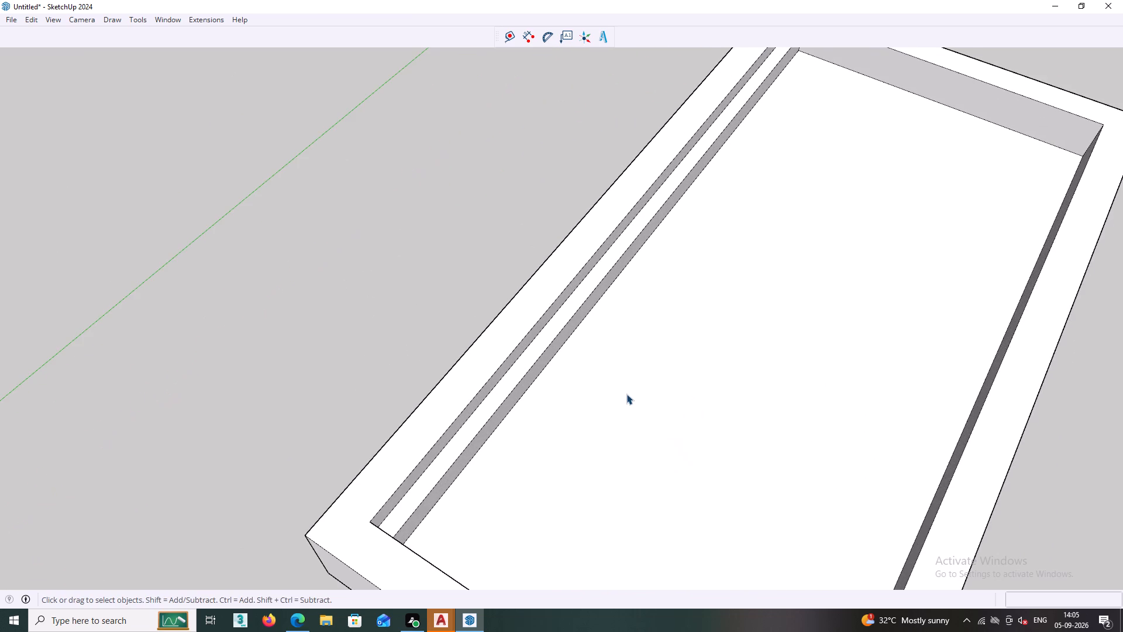
pyautogui.scroll(-2, 626, 394)
pyautogui.moveTo(625, 394); pyautogui.dragTo(329, 280, button='middle')
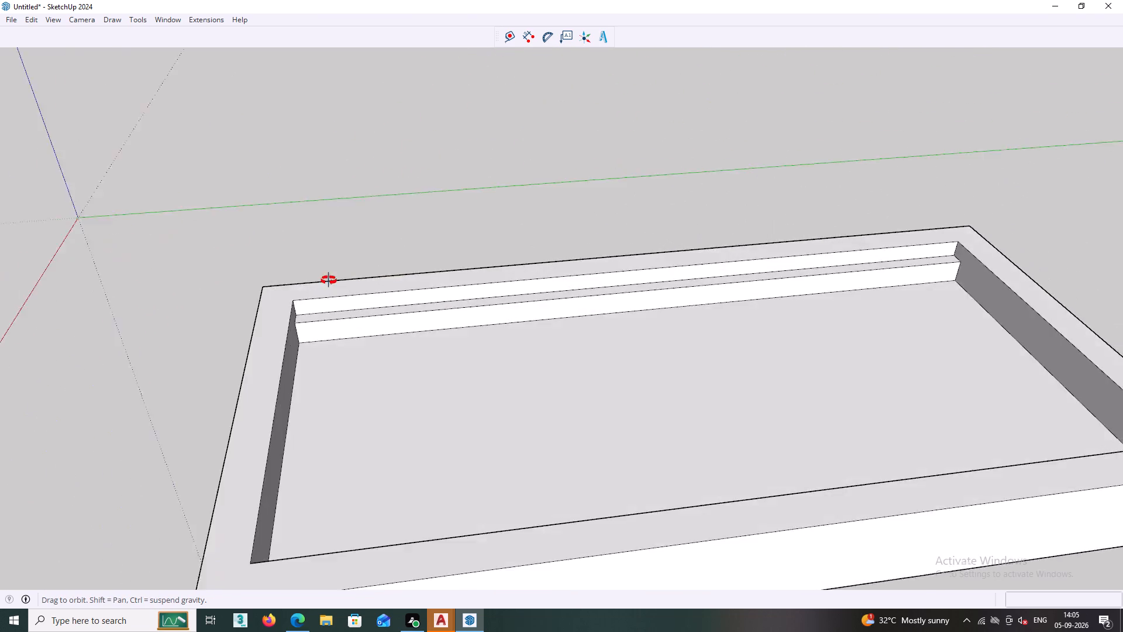
pyautogui.moveTo(329, 280); pyautogui.dragTo(361, 347, button='middle')
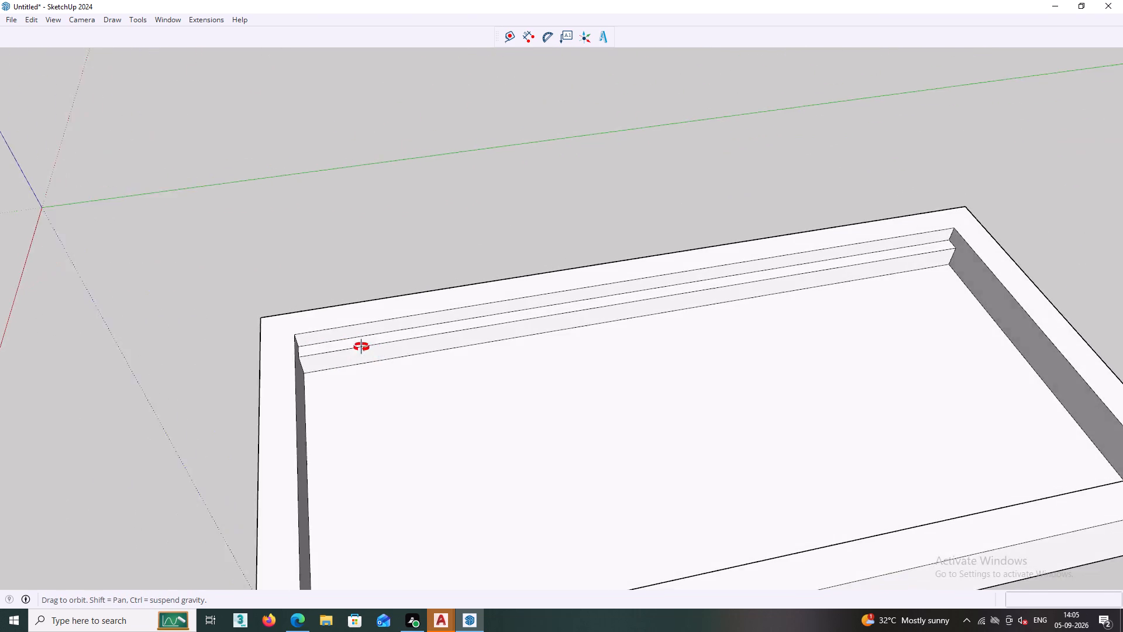
pyautogui.moveTo(361, 347); pyautogui.dragTo(656, 448, button='middle')
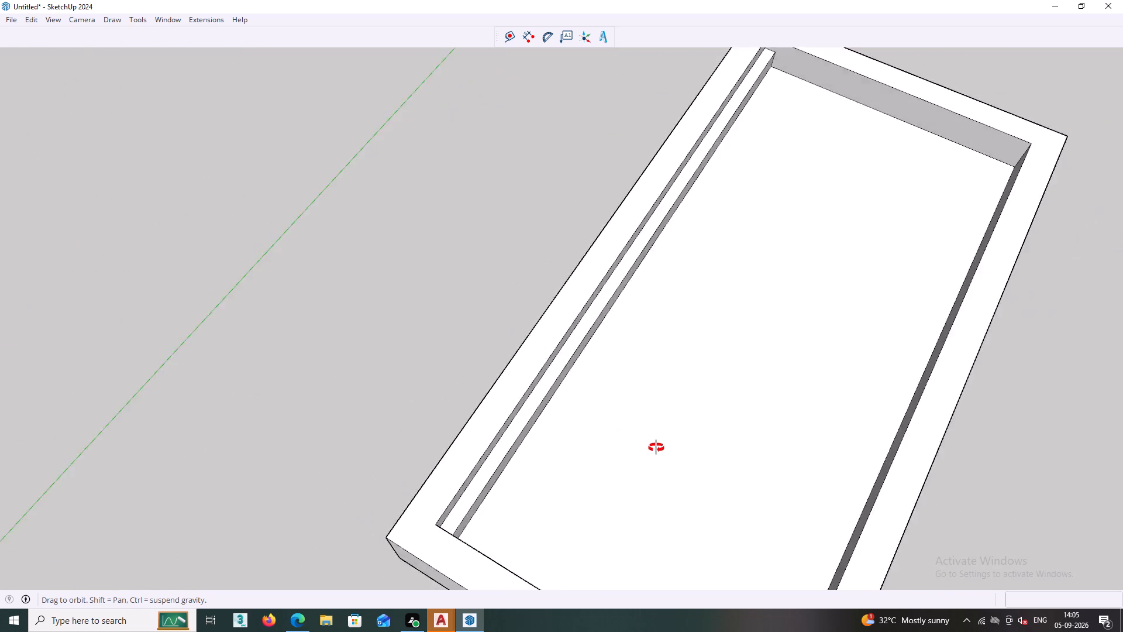
pyautogui.moveTo(656, 448); pyautogui.dragTo(698, 447, button='middle')
pyautogui.scroll(-1, 697, 486)
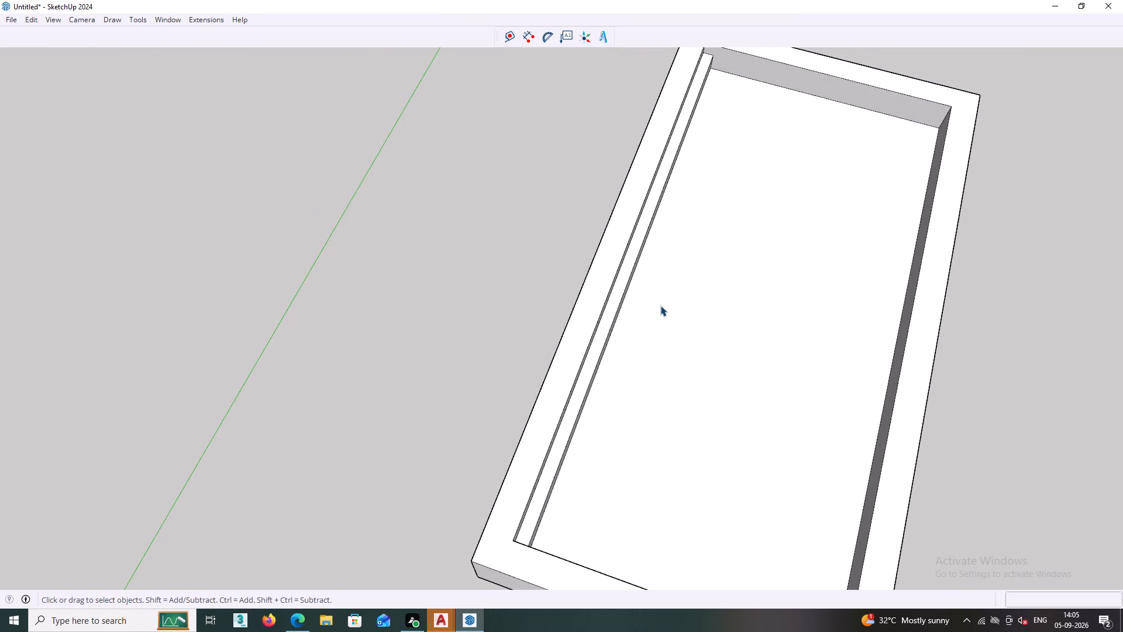
pyautogui.scroll(-7, 660, 311)
pyautogui.scroll(1, 663, 246)
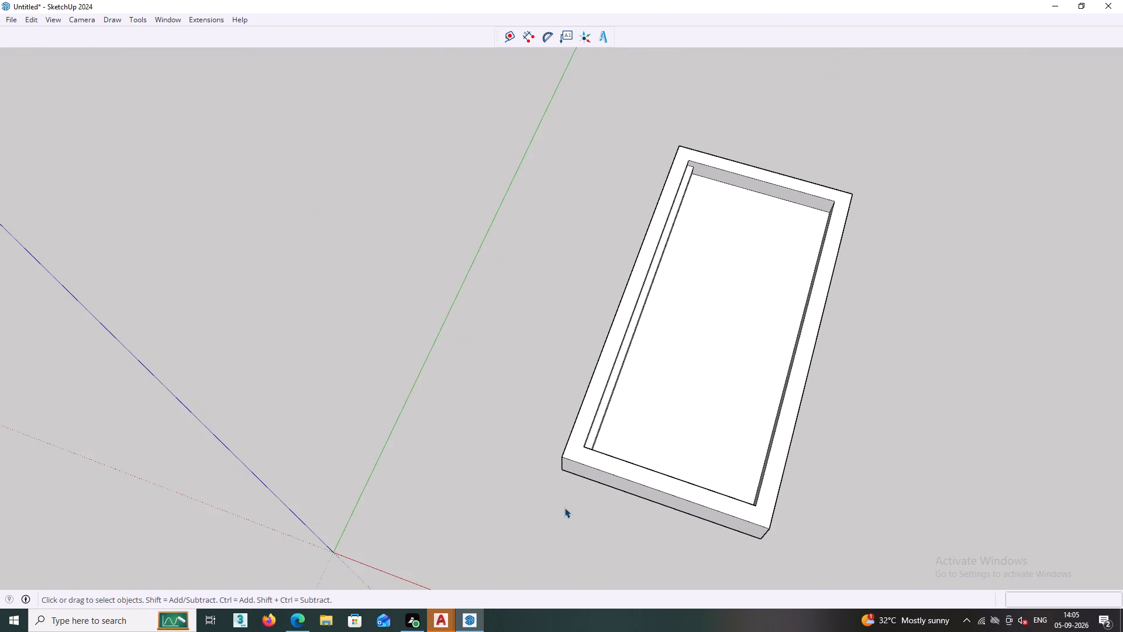
pyautogui.scroll(-1, 552, 524)
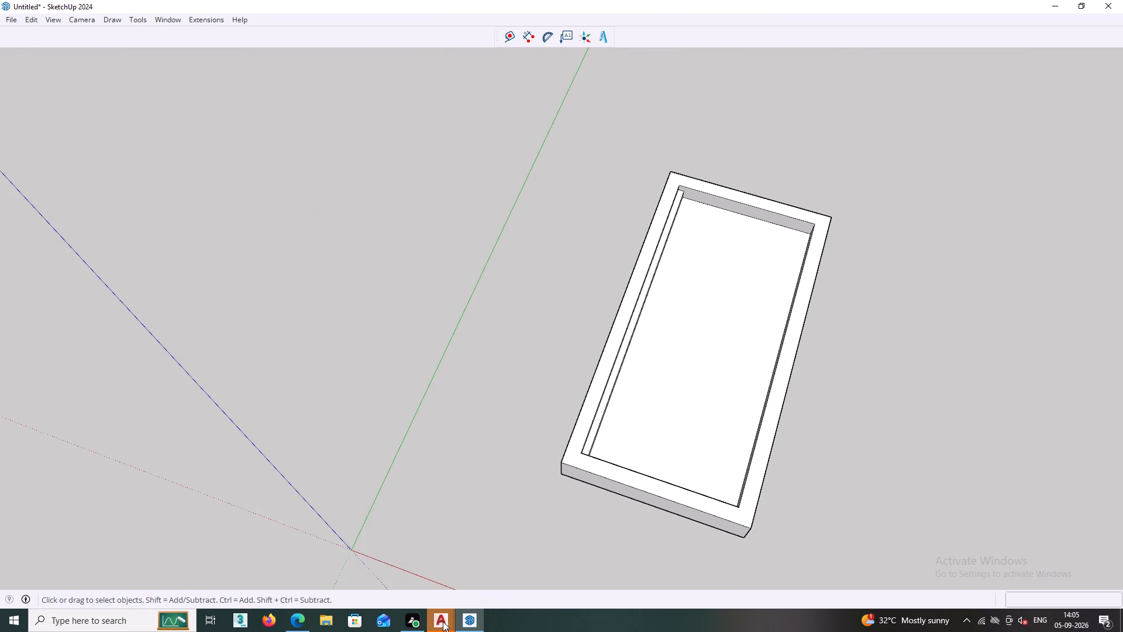
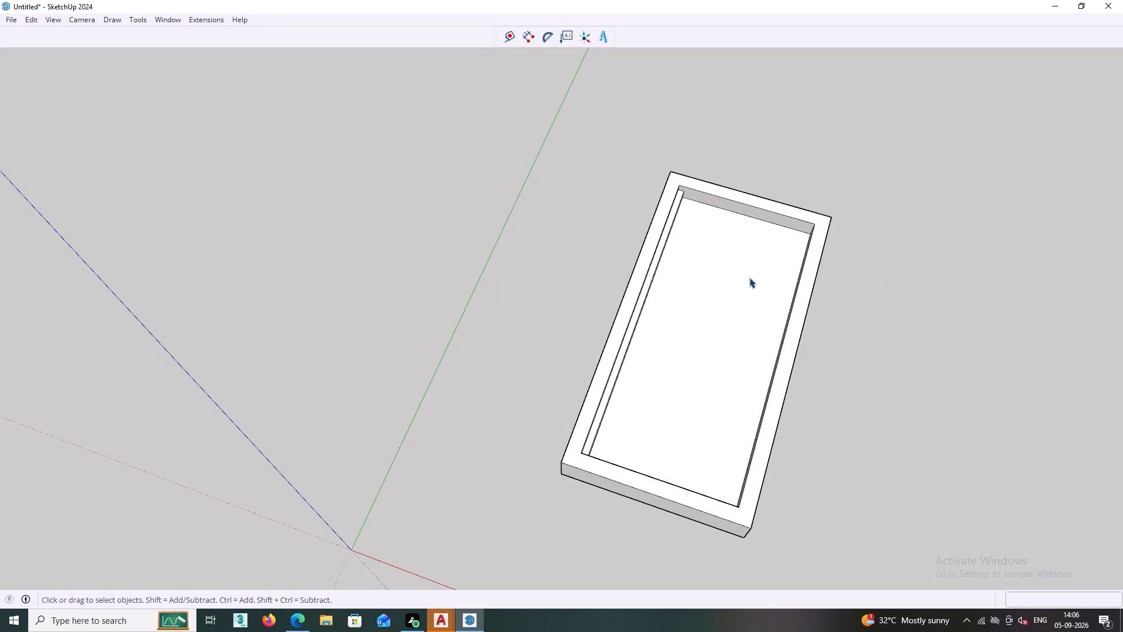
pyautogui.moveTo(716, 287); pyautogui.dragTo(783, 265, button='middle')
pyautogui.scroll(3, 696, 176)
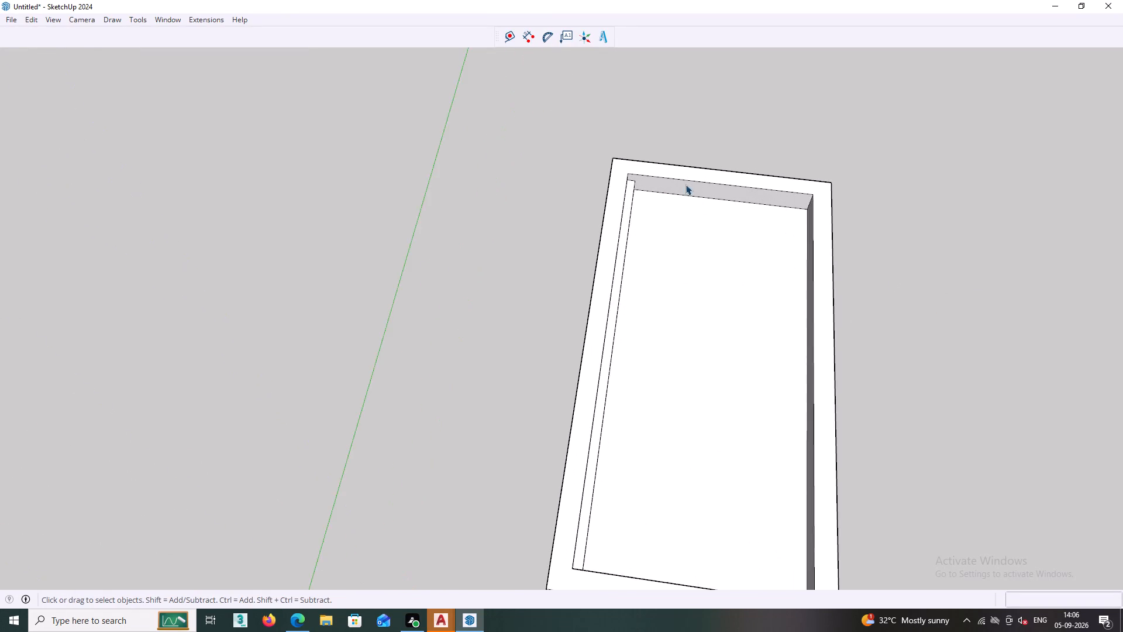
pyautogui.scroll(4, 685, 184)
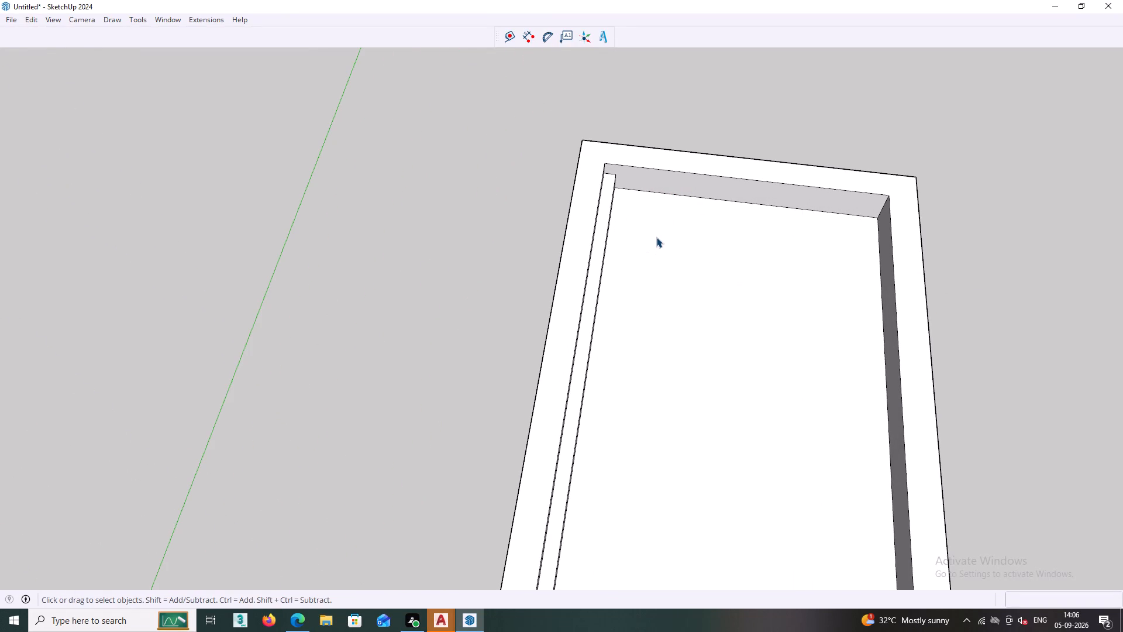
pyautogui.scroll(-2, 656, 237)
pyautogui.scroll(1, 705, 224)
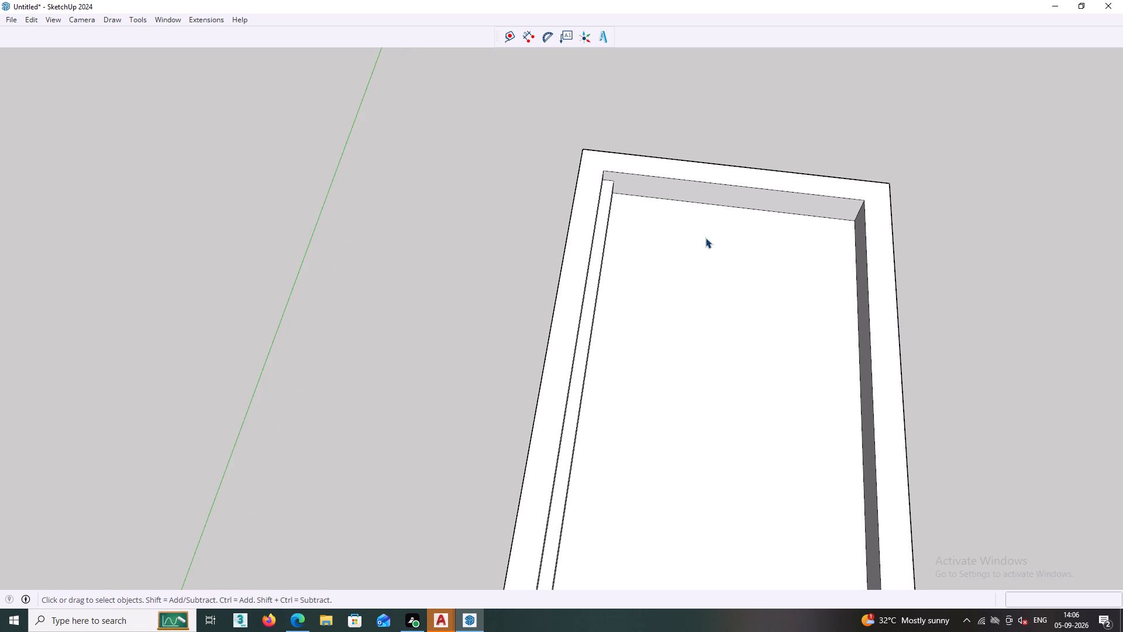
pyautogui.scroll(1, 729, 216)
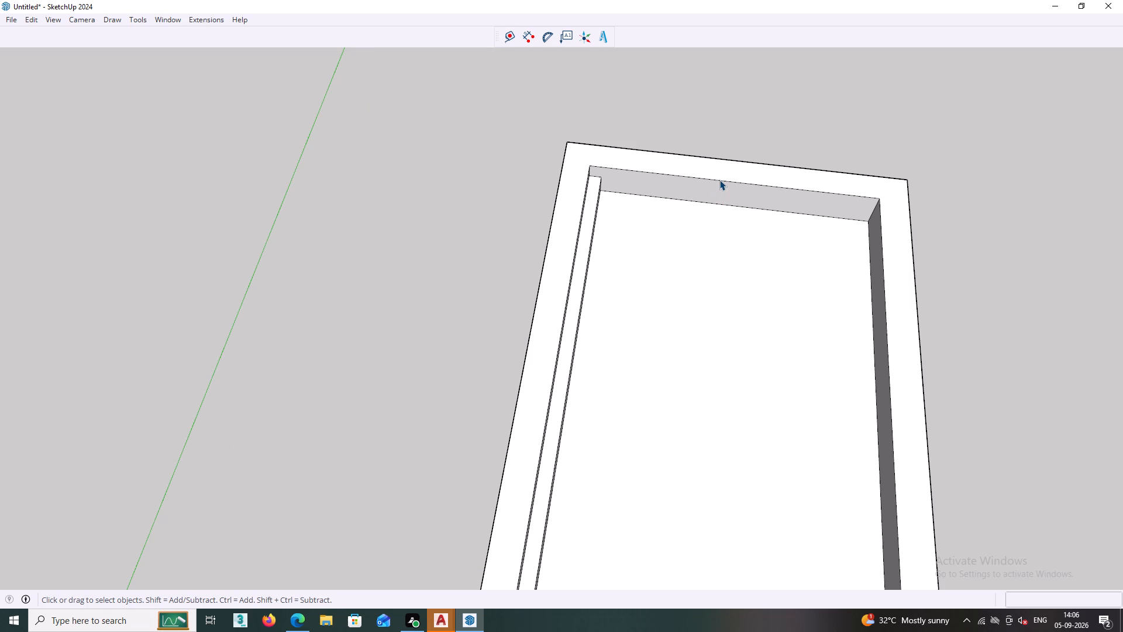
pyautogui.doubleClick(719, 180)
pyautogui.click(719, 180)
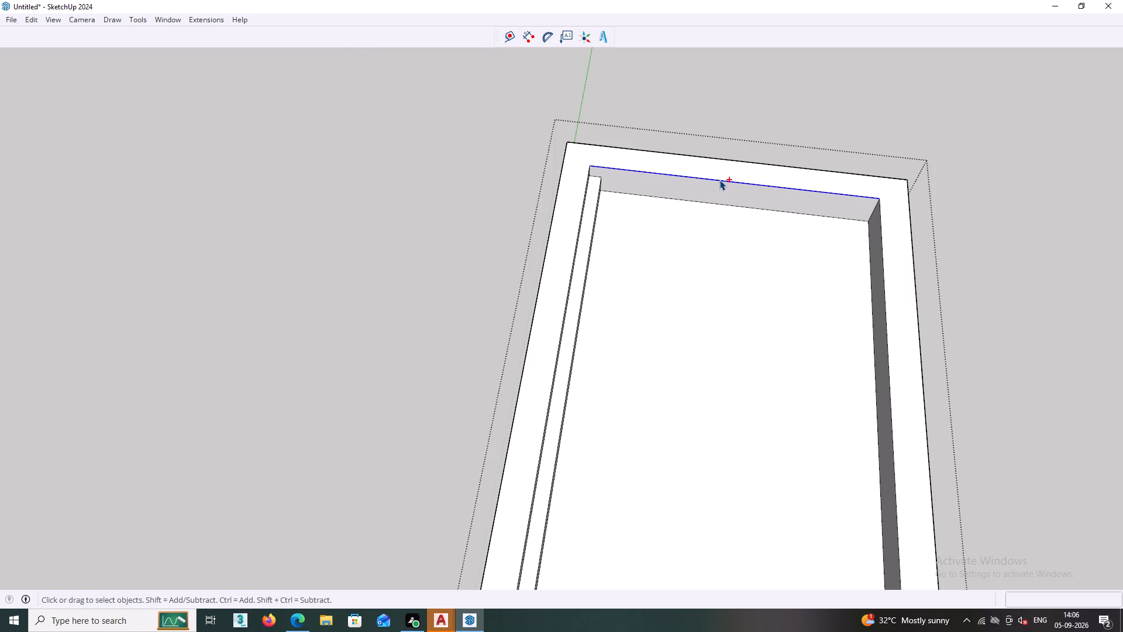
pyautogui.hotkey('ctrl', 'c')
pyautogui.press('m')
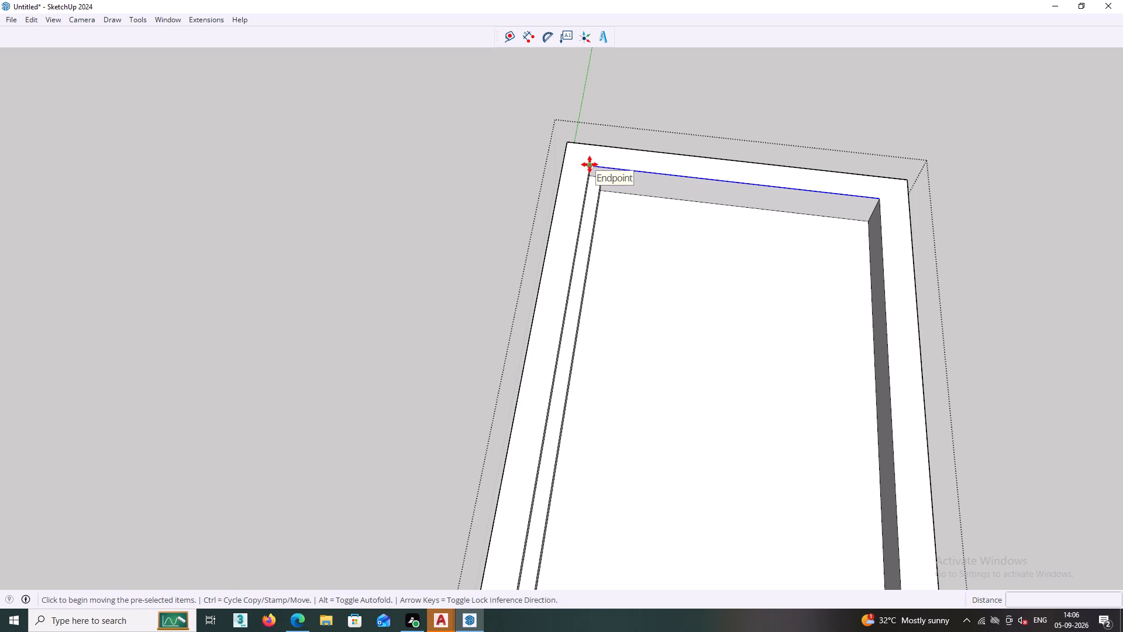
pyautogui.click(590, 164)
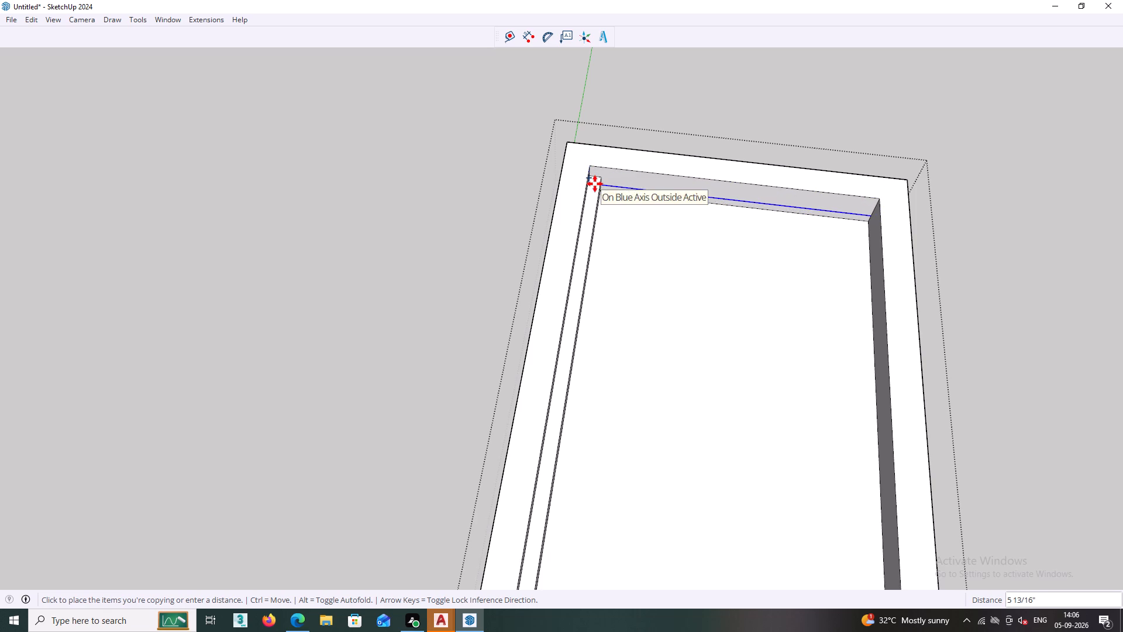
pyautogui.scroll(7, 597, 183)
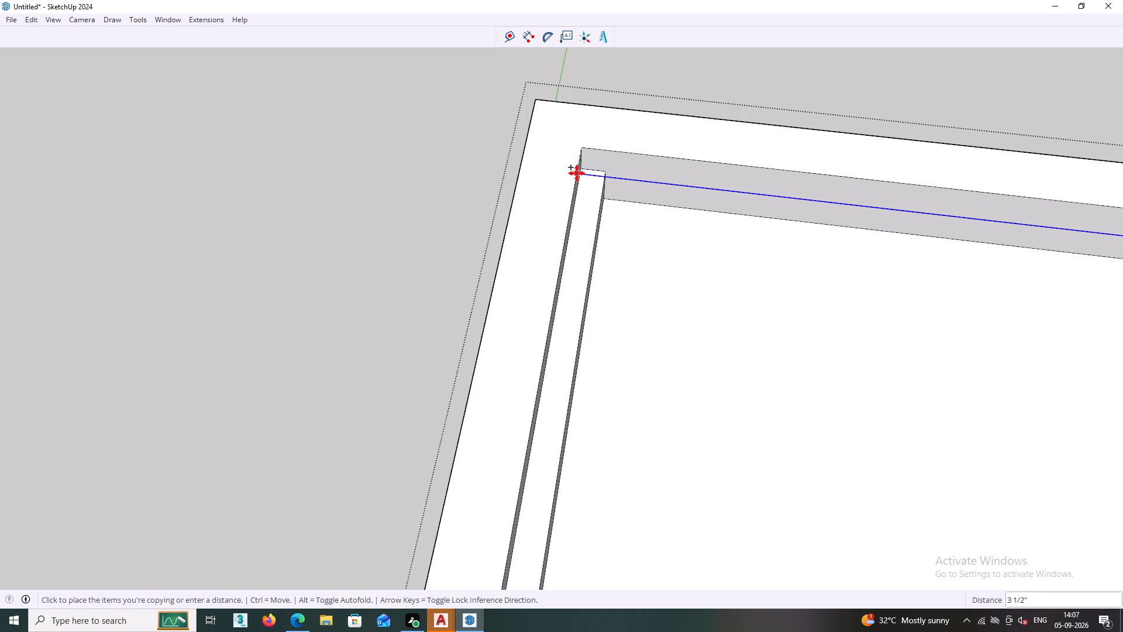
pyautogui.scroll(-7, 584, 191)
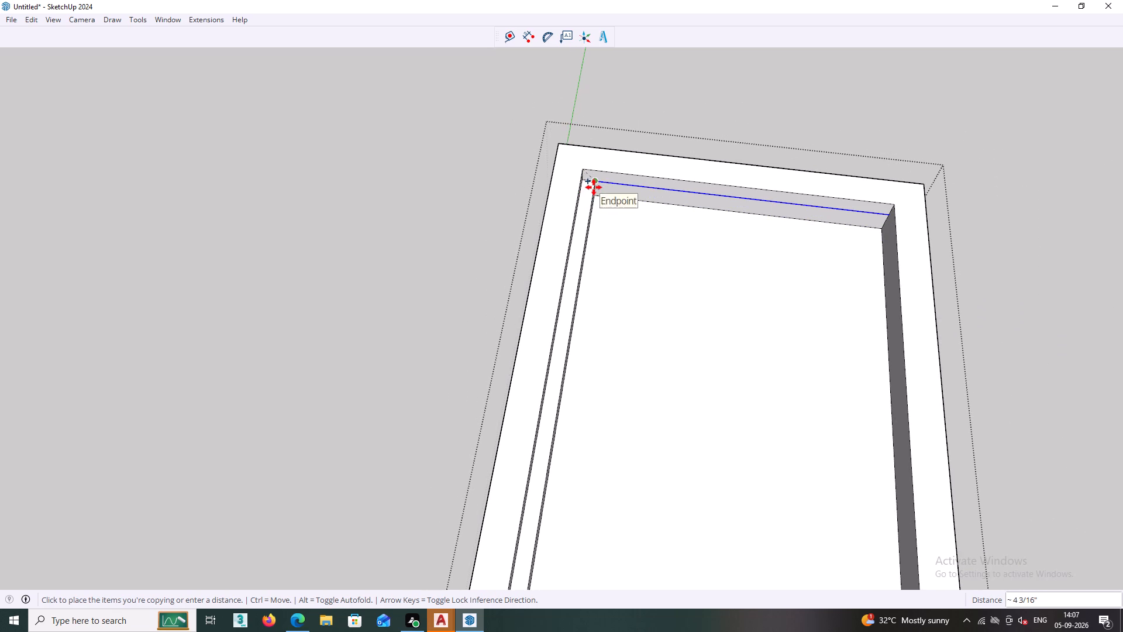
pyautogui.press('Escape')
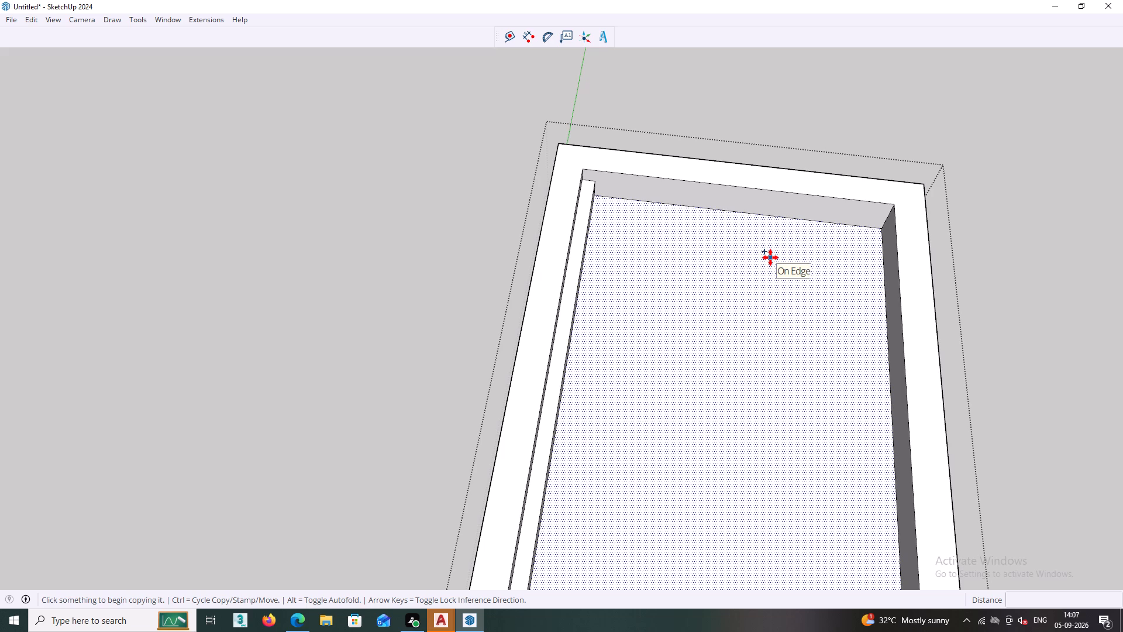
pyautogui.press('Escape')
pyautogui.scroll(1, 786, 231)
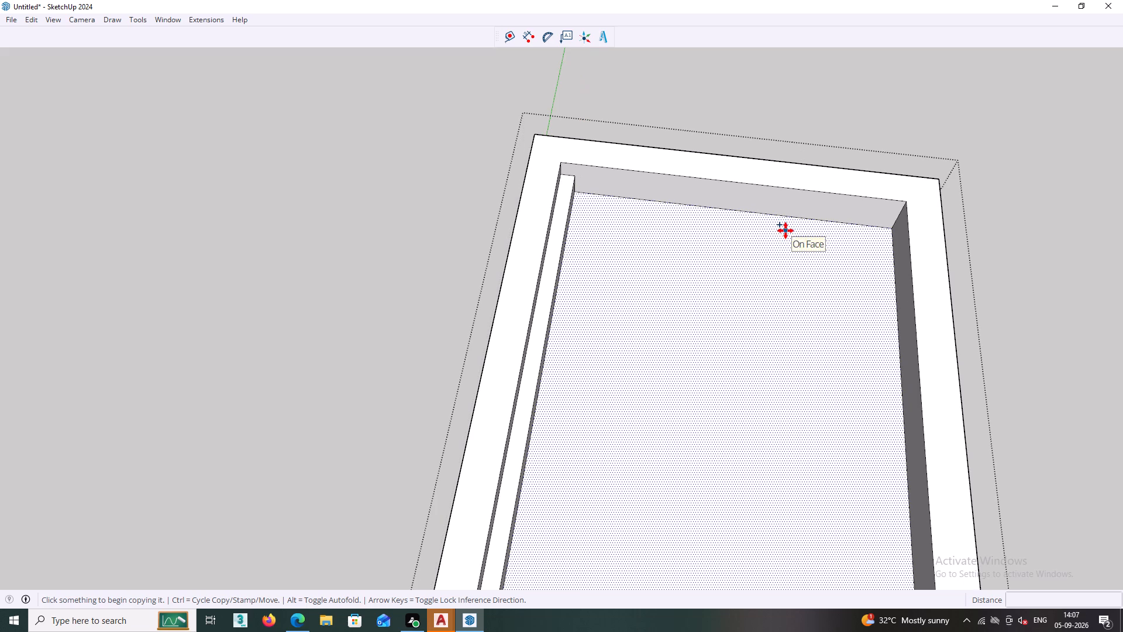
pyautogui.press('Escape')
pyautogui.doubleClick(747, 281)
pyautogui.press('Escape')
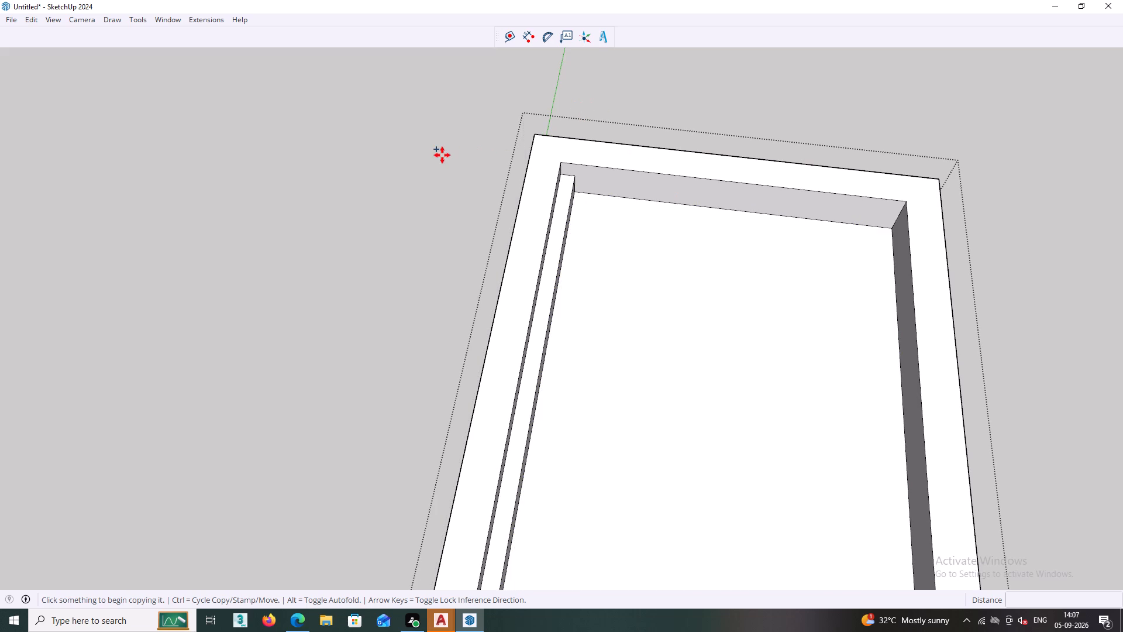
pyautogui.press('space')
# Examine the stepped ledge along the long wall and its junction with the short end wall from several angles.
pyautogui.scroll(1, 744, 208)
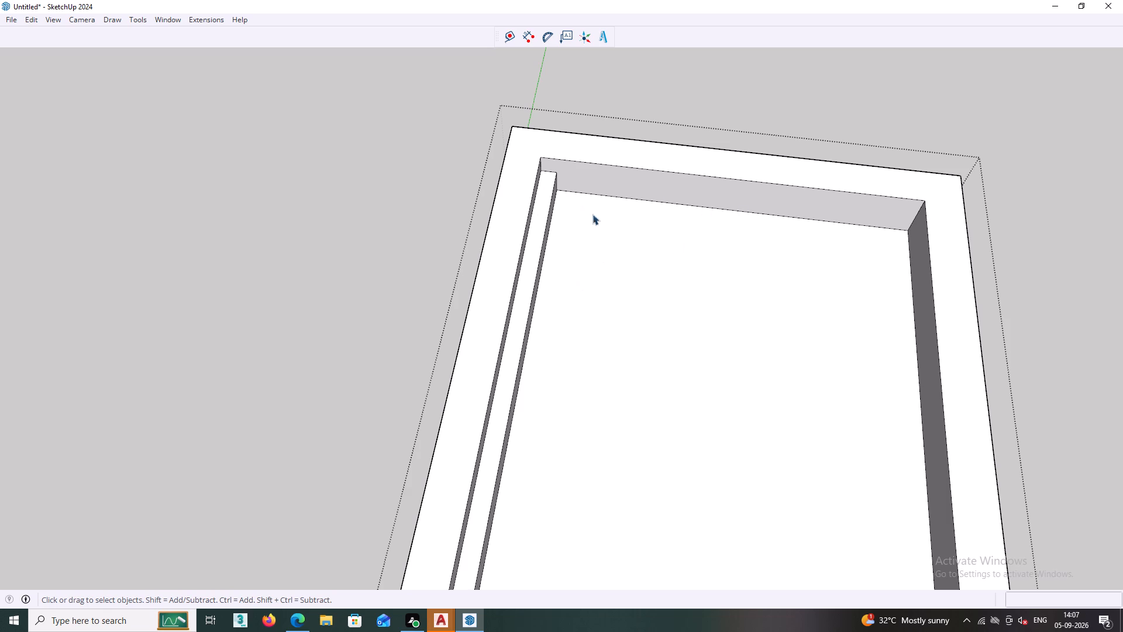
pyautogui.scroll(1, 724, 201)
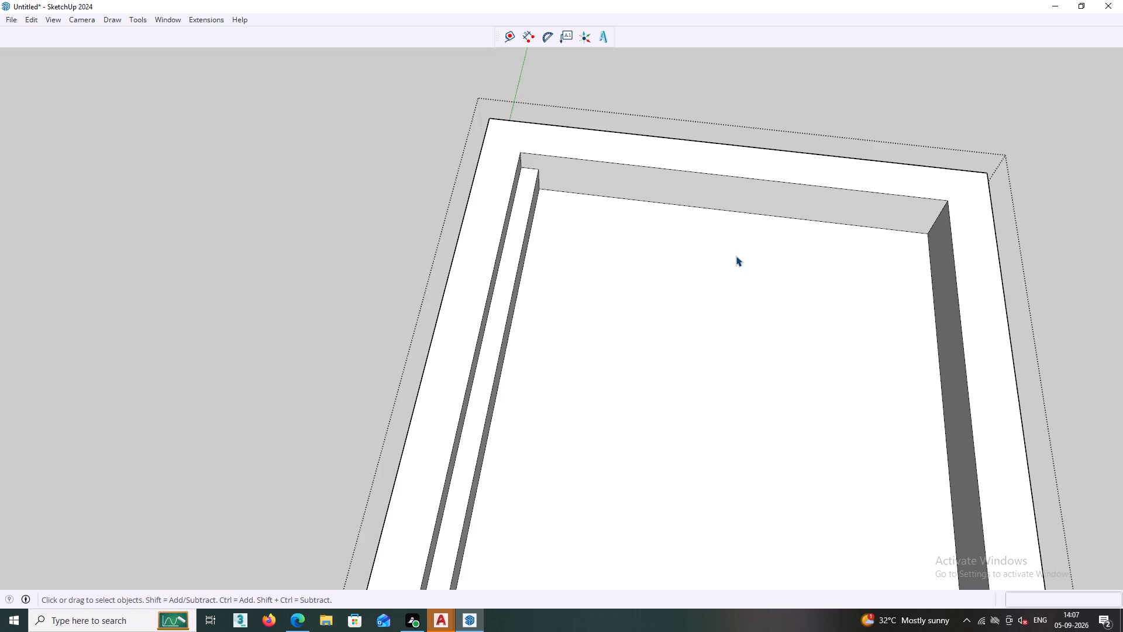
pyautogui.scroll(-5, 736, 256)
pyautogui.scroll(-3, 781, 278)
pyautogui.moveTo(739, 318); pyautogui.dragTo(865, 361, button='middle')
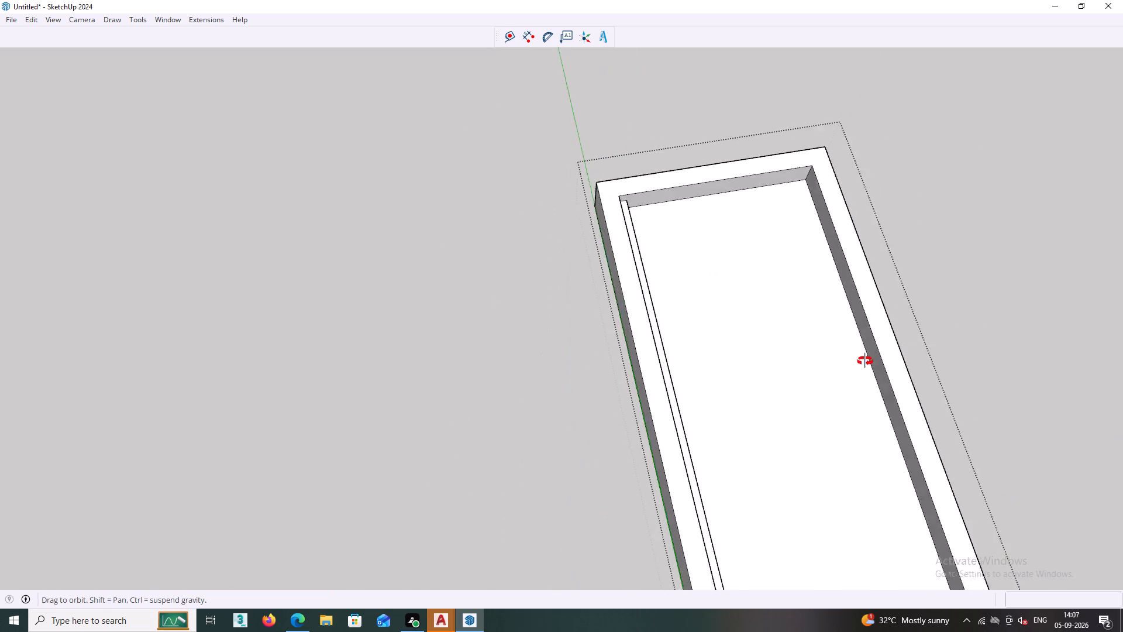
pyautogui.moveTo(865, 361); pyautogui.dragTo(449, 148, button='middle')
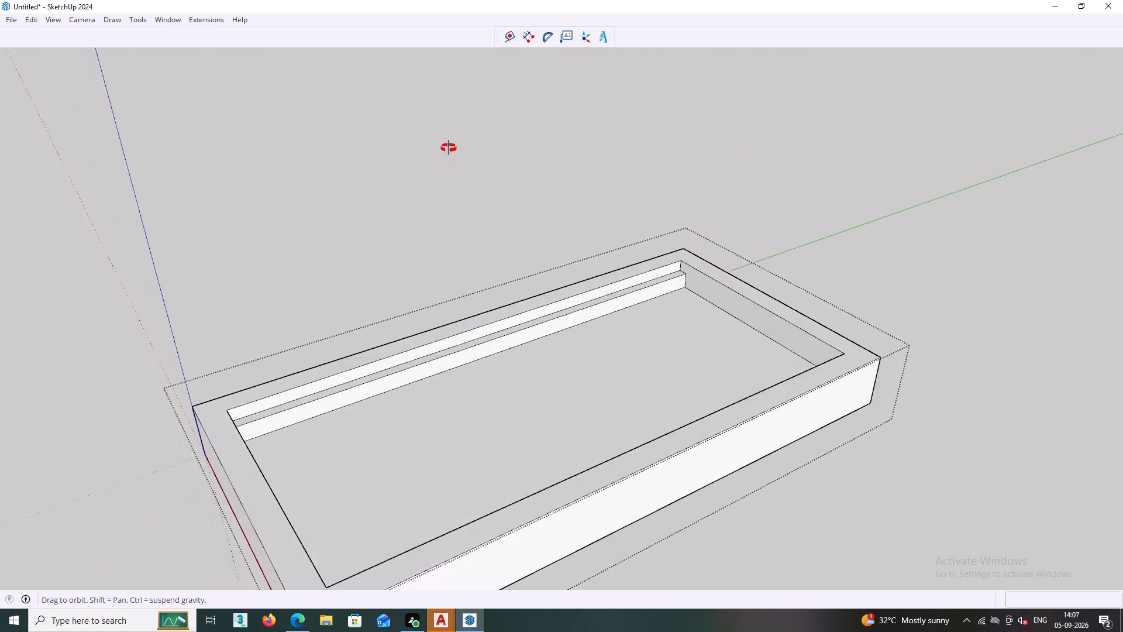
pyautogui.moveTo(449, 148); pyautogui.dragTo(704, 163, button='middle')
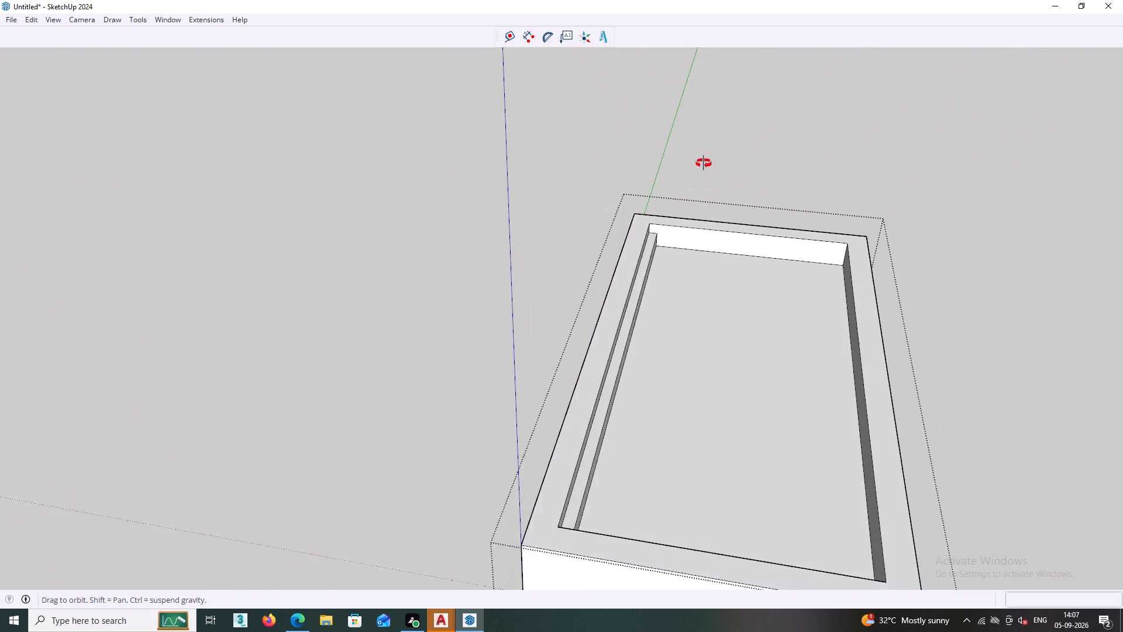
pyautogui.moveTo(704, 163); pyautogui.dragTo(701, 154, button='middle')
pyautogui.scroll(-1, 702, 287)
pyautogui.moveTo(704, 303); pyautogui.dragTo(817, 329, button='middle')
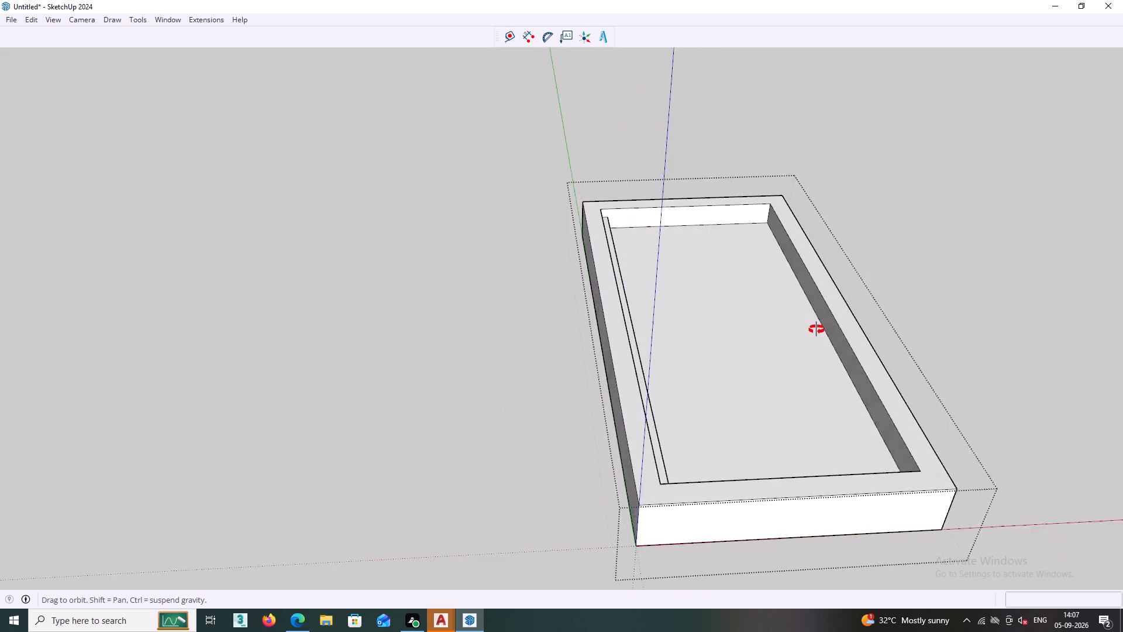
pyautogui.moveTo(817, 329); pyautogui.dragTo(470, 353, button='middle')
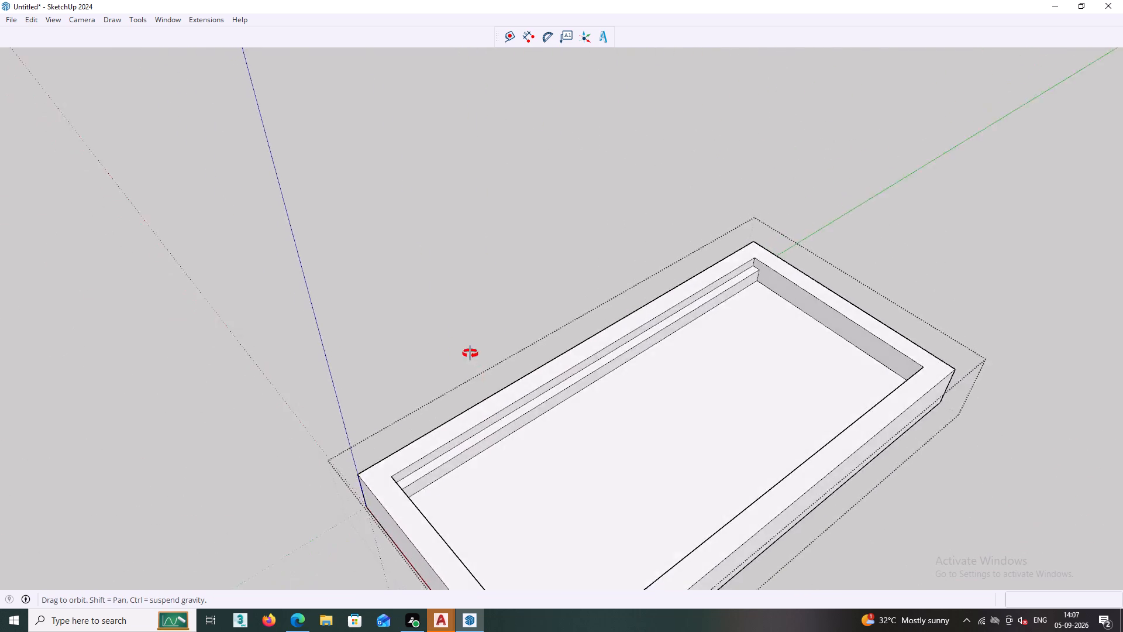
pyautogui.moveTo(470, 353); pyautogui.dragTo(422, 269, button='middle')
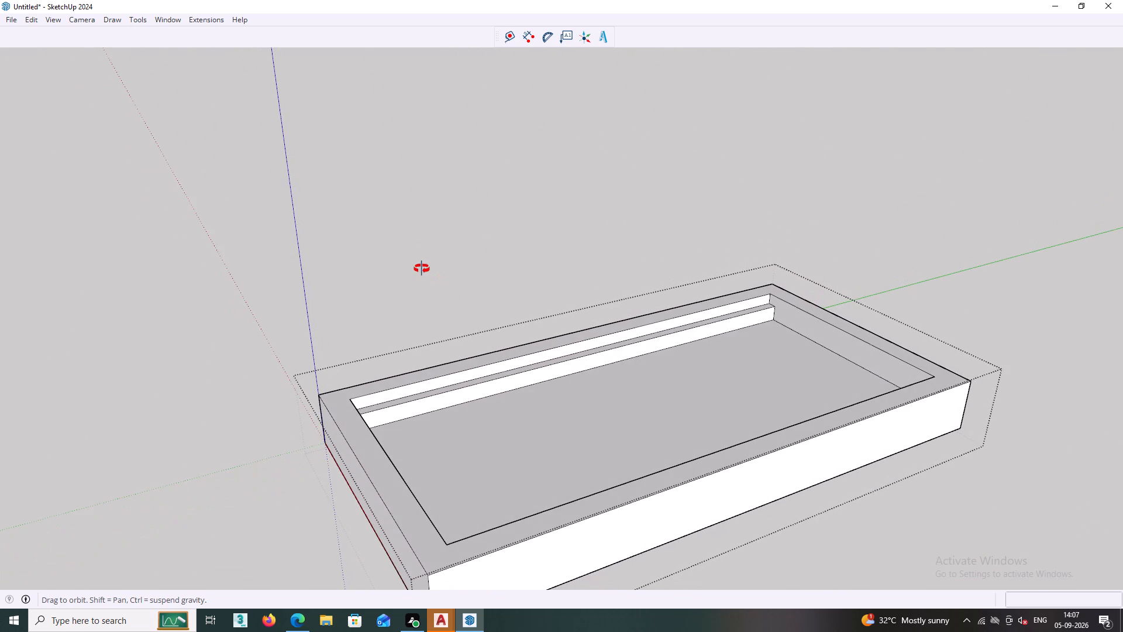
pyautogui.moveTo(422, 269); pyautogui.dragTo(793, 335, button='middle')
pyautogui.scroll(-1, 793, 335)
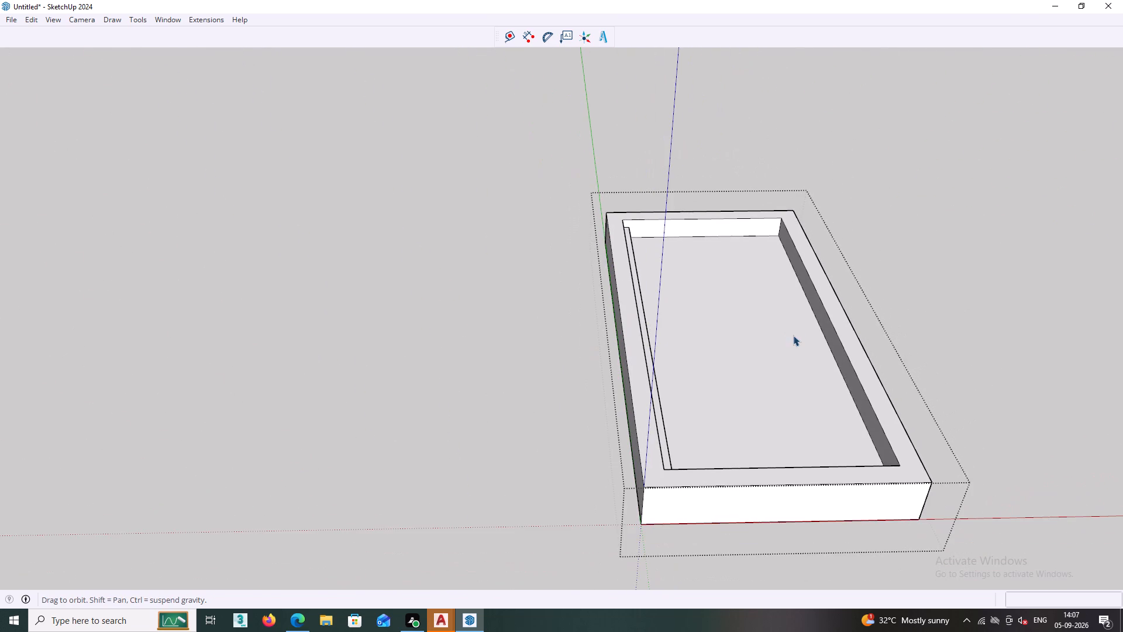
pyautogui.scroll(4, 739, 258)
pyautogui.moveTo(778, 293); pyautogui.dragTo(566, 314, button='middle')
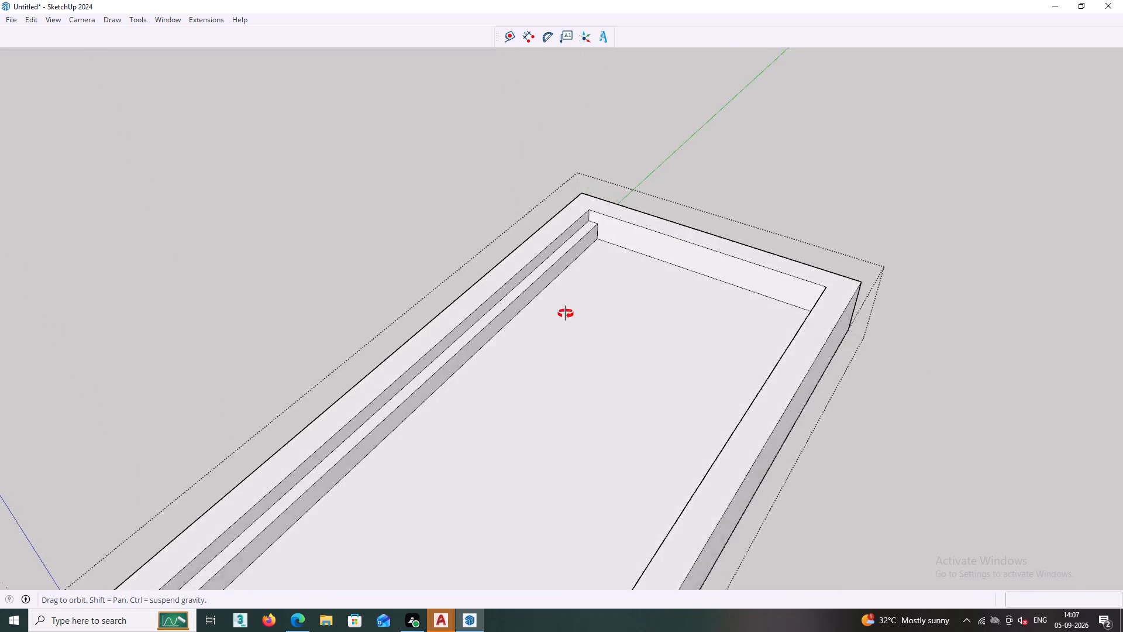
pyautogui.moveTo(566, 314); pyautogui.dragTo(677, 384, button='middle')
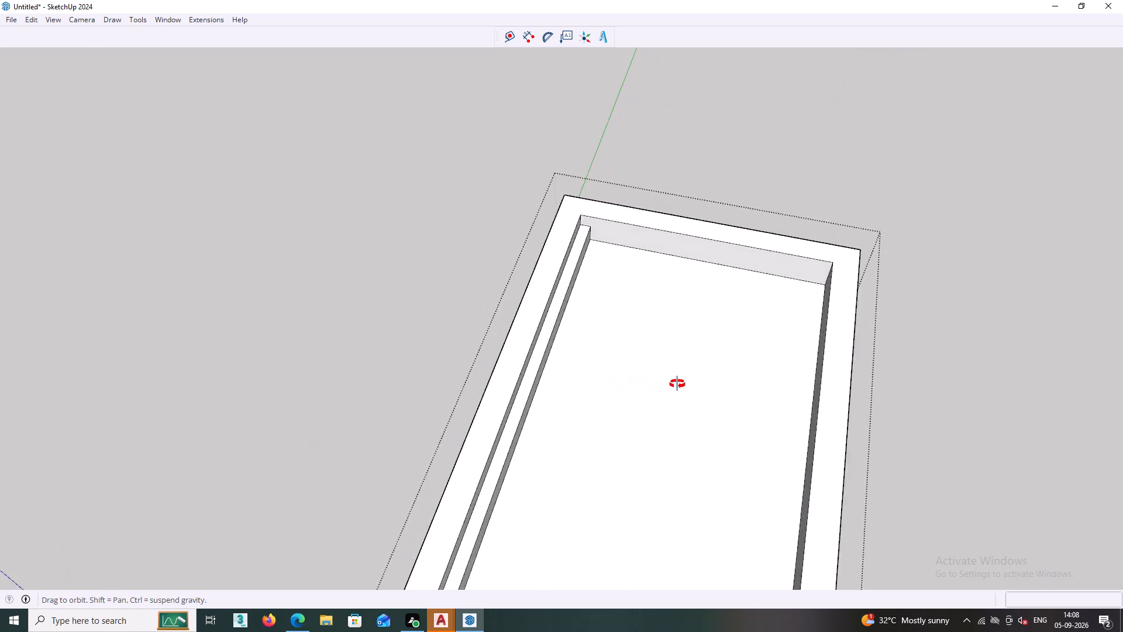
pyautogui.moveTo(677, 384); pyautogui.dragTo(752, 382, button='middle')
pyautogui.scroll(2, 649, 276)
pyautogui.moveTo(722, 313); pyautogui.dragTo(614, 315, button='middle')
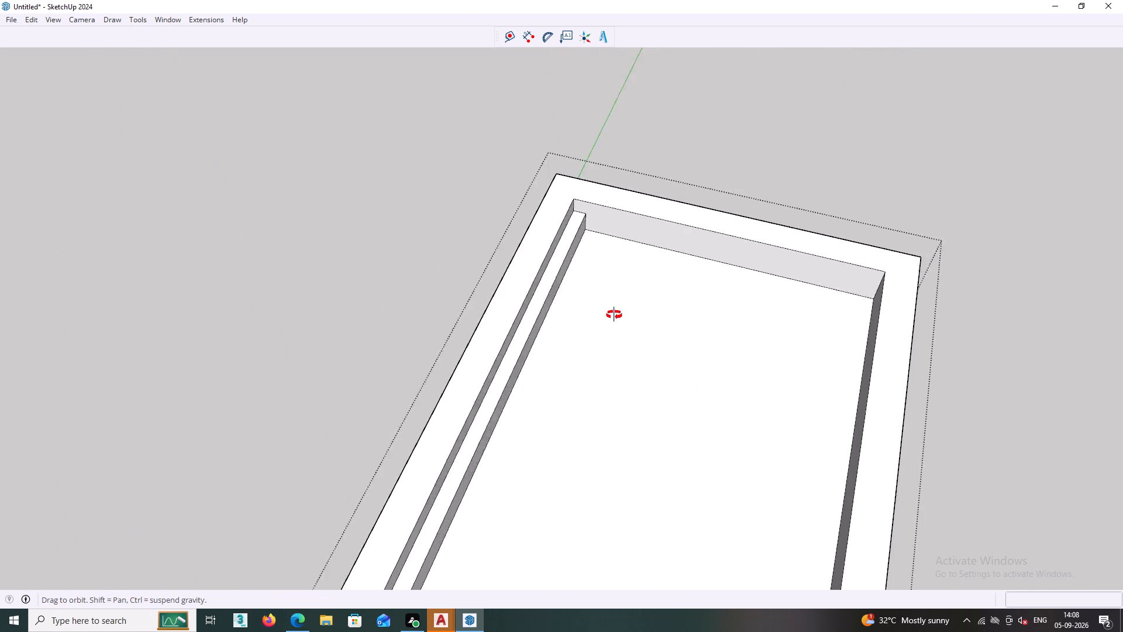
pyautogui.moveTo(614, 315); pyautogui.dragTo(609, 274, button='middle')
pyautogui.scroll(6, 590, 266)
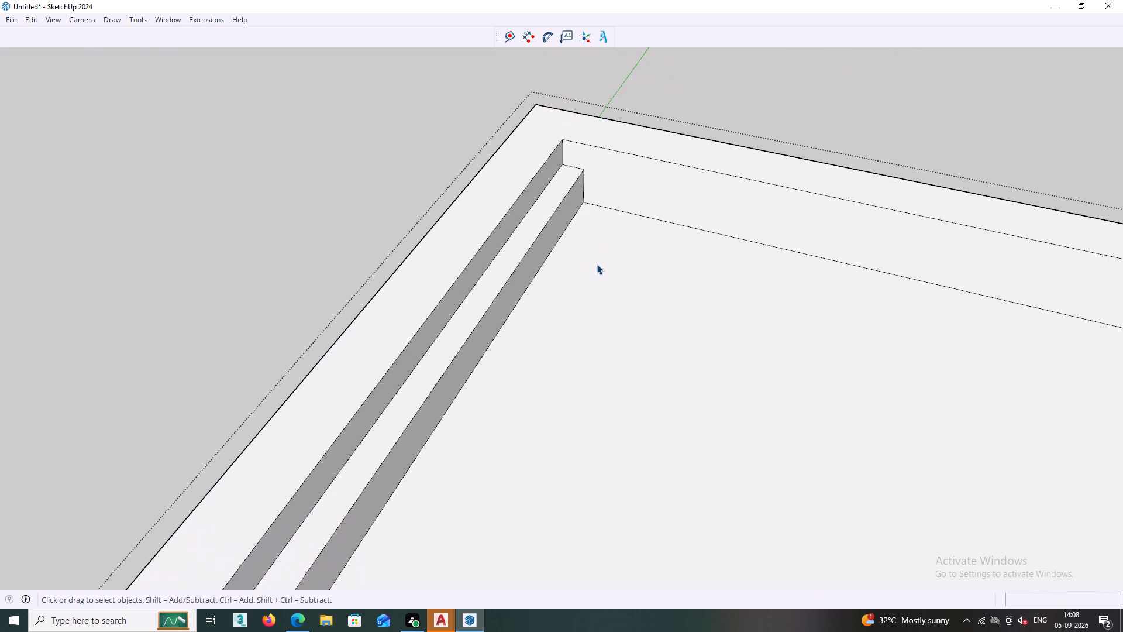
pyautogui.scroll(-5, 606, 290)
pyautogui.moveTo(836, 384); pyautogui.dragTo(927, 342, button='middle')
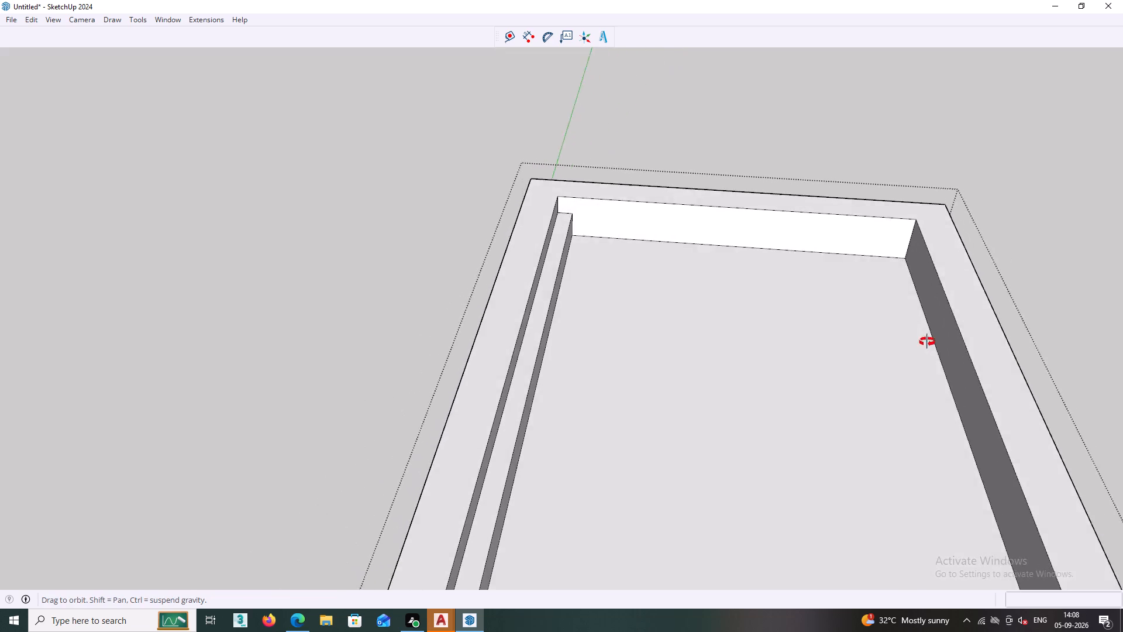
pyautogui.moveTo(927, 342); pyautogui.dragTo(945, 293, button='middle')
pyautogui.scroll(3, 897, 259)
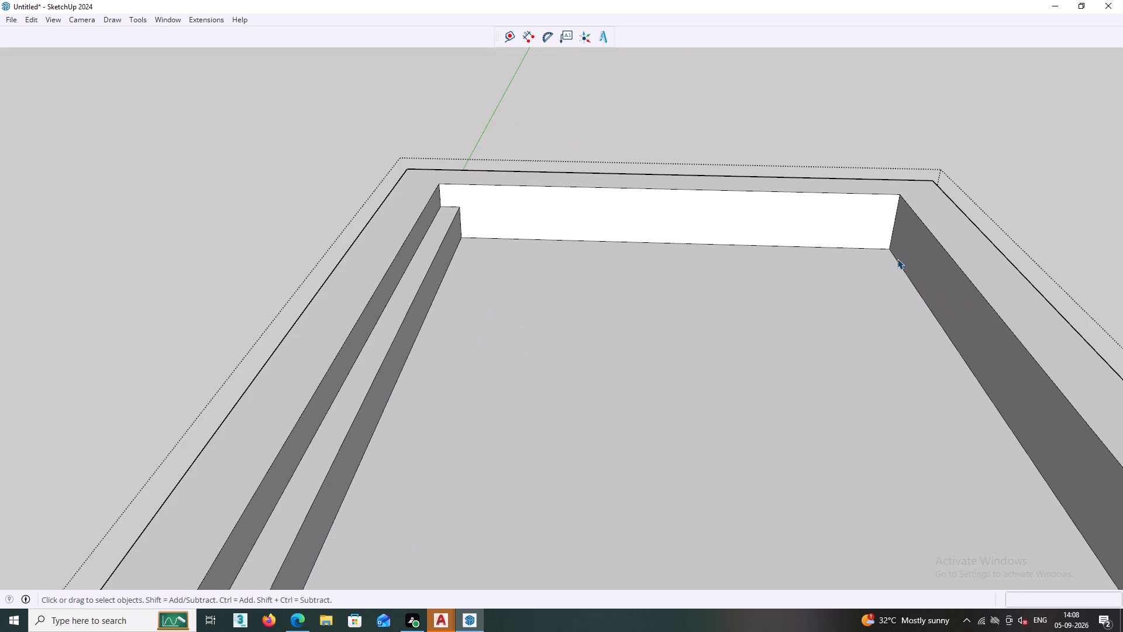
pyautogui.scroll(-3, 378, 320)
pyautogui.scroll(2, 403, 323)
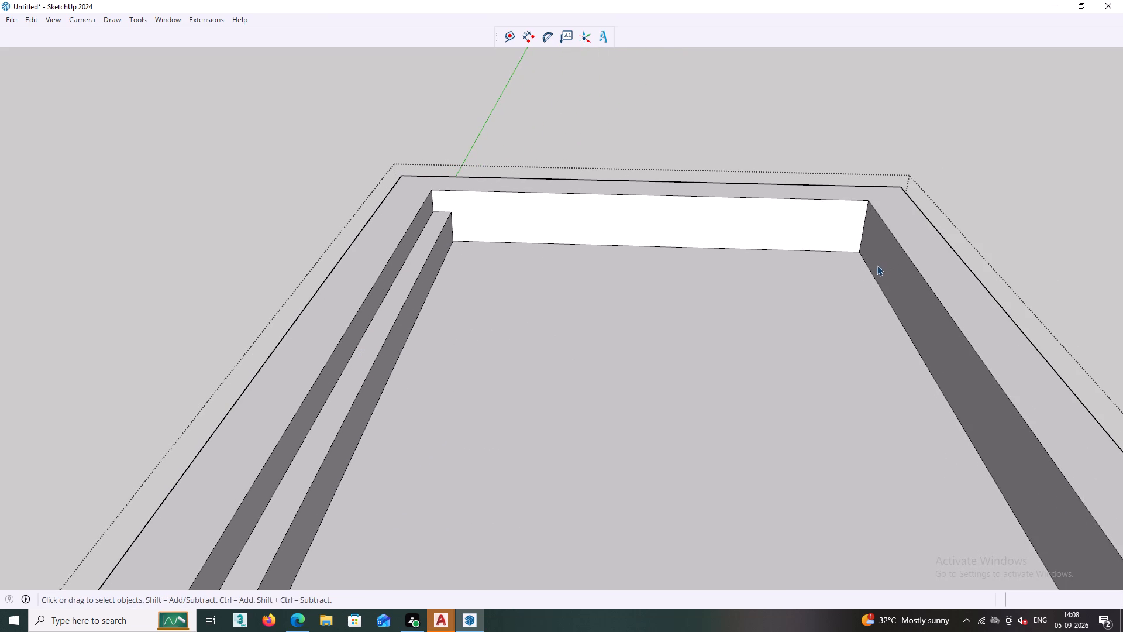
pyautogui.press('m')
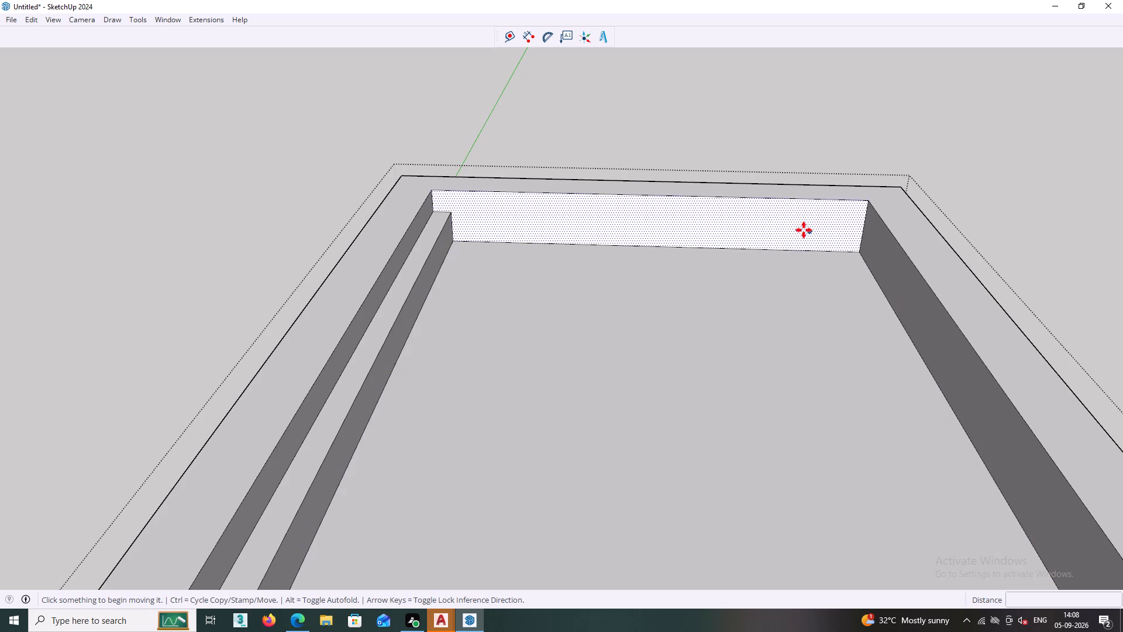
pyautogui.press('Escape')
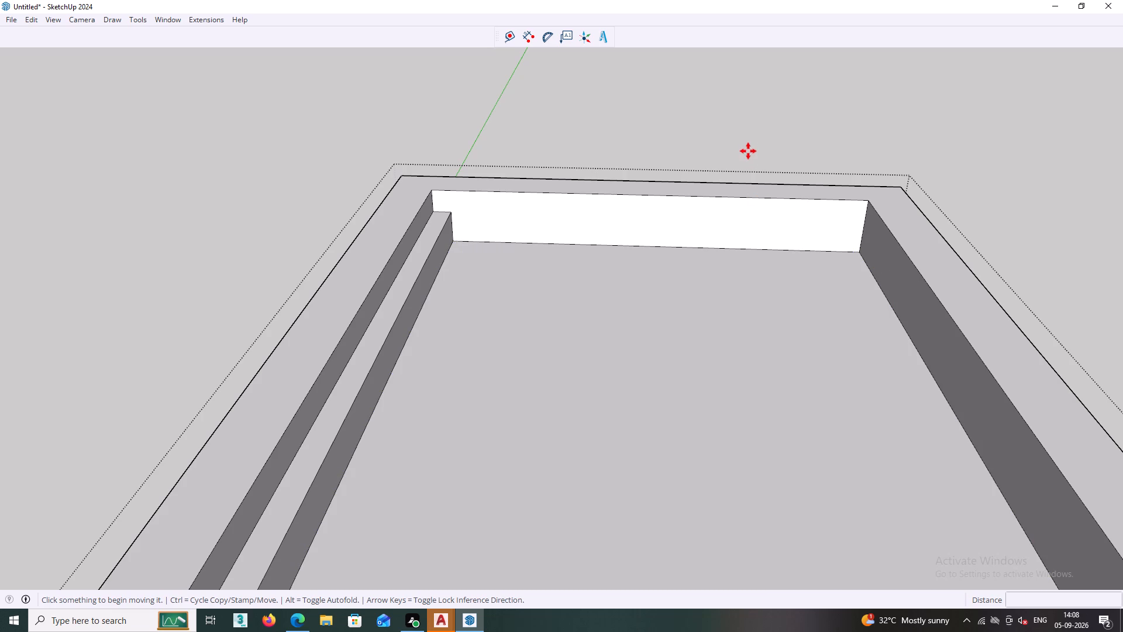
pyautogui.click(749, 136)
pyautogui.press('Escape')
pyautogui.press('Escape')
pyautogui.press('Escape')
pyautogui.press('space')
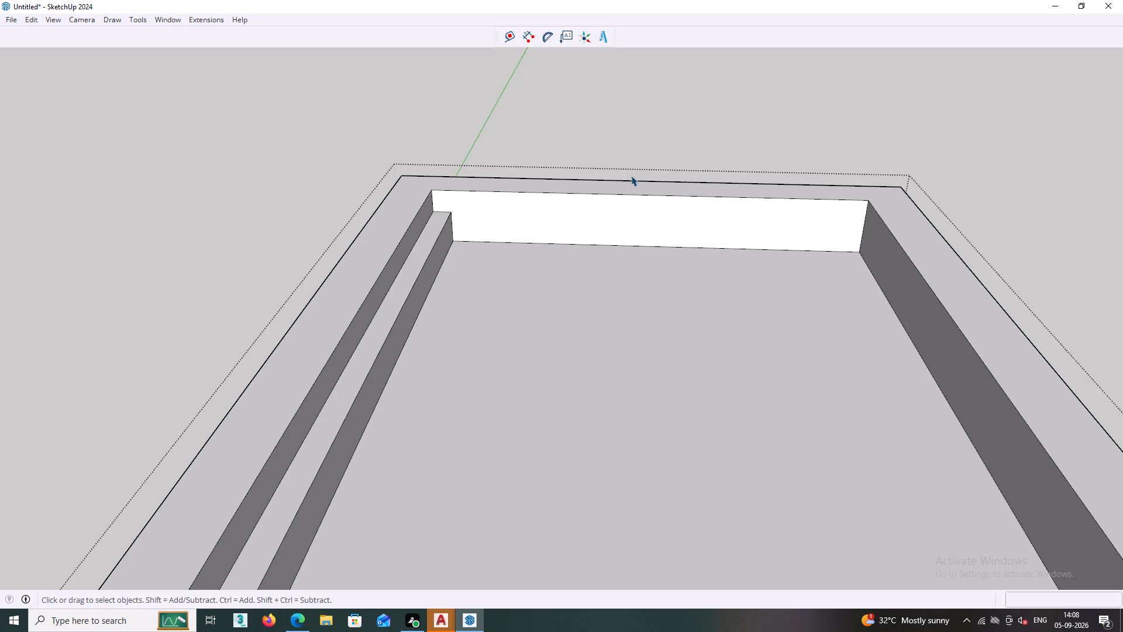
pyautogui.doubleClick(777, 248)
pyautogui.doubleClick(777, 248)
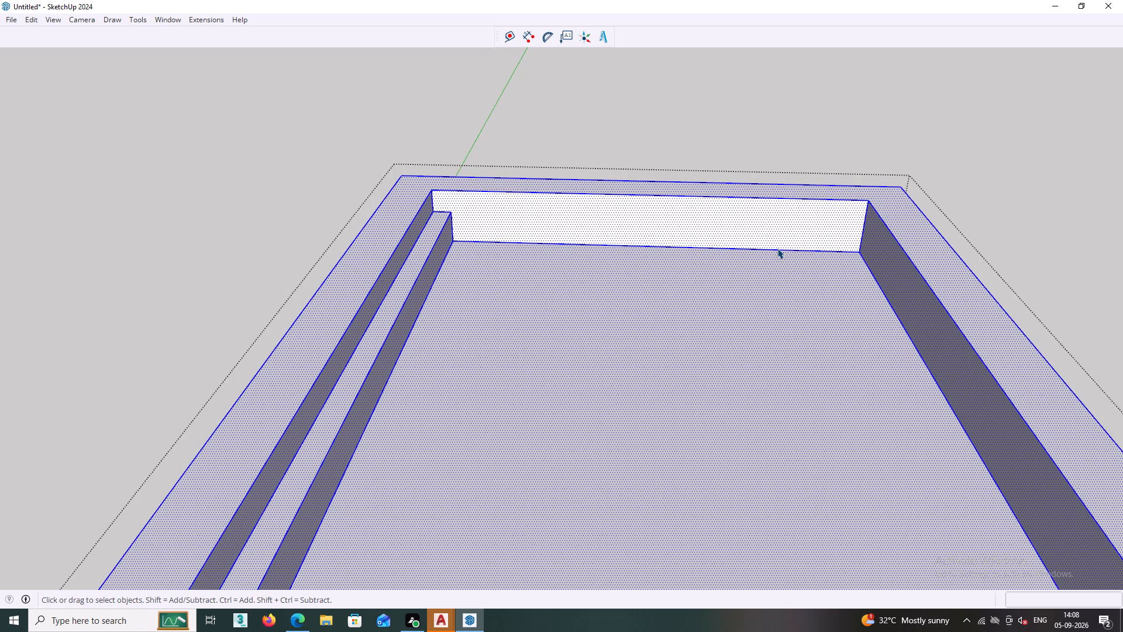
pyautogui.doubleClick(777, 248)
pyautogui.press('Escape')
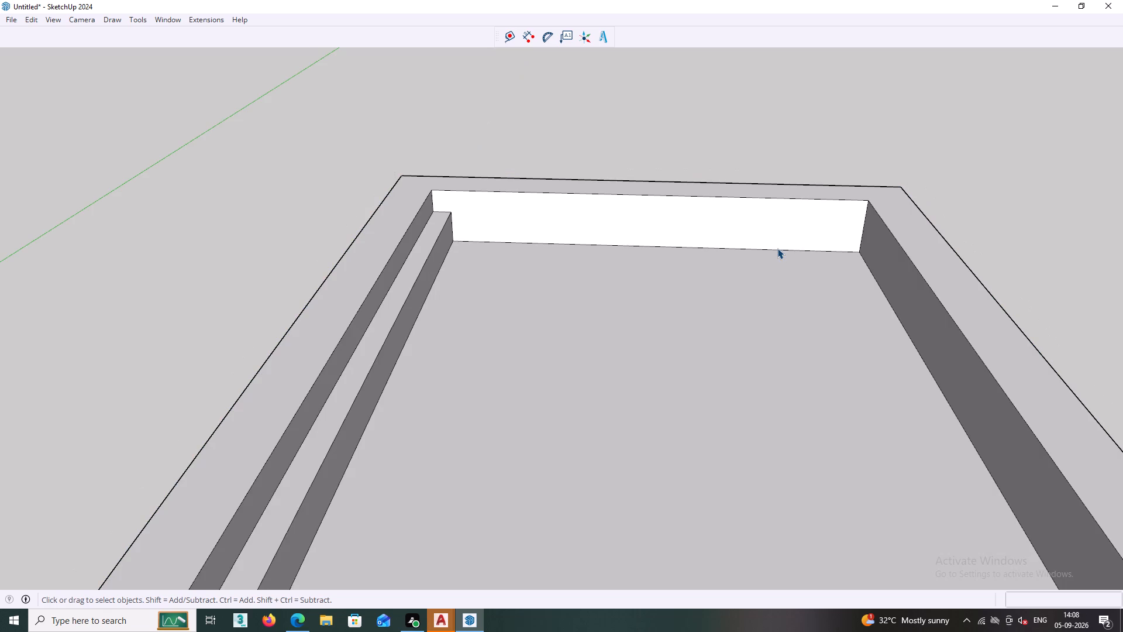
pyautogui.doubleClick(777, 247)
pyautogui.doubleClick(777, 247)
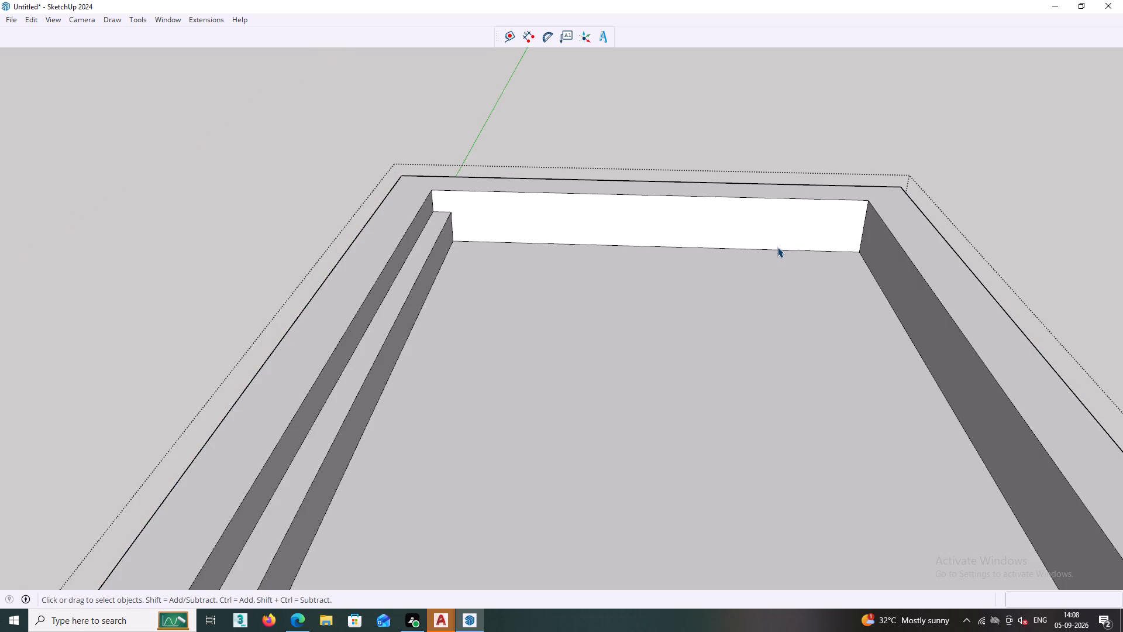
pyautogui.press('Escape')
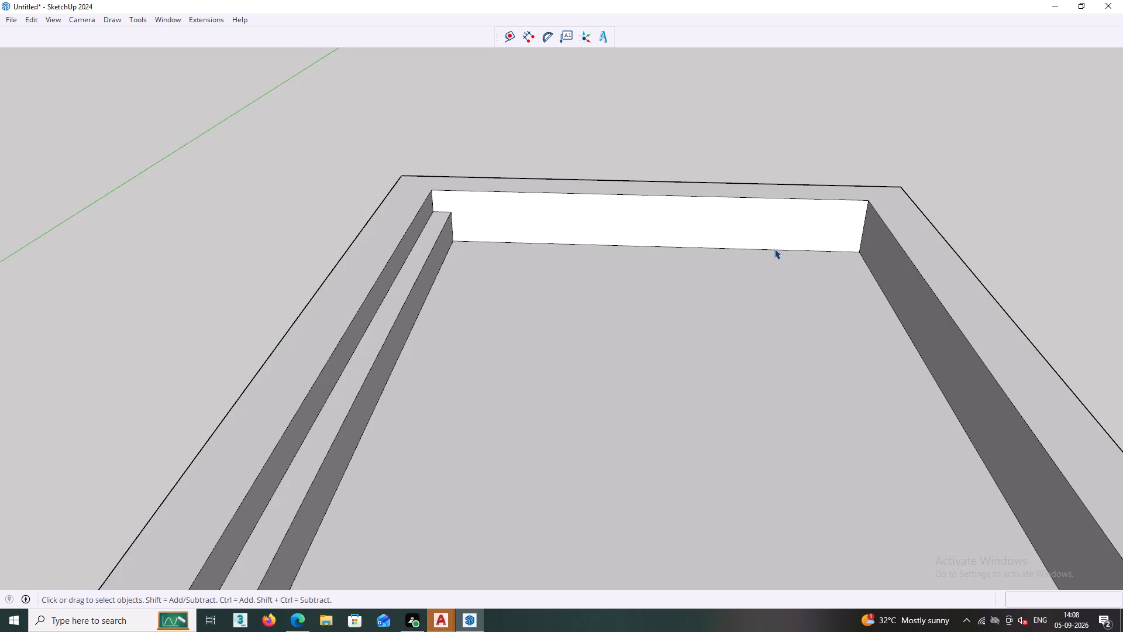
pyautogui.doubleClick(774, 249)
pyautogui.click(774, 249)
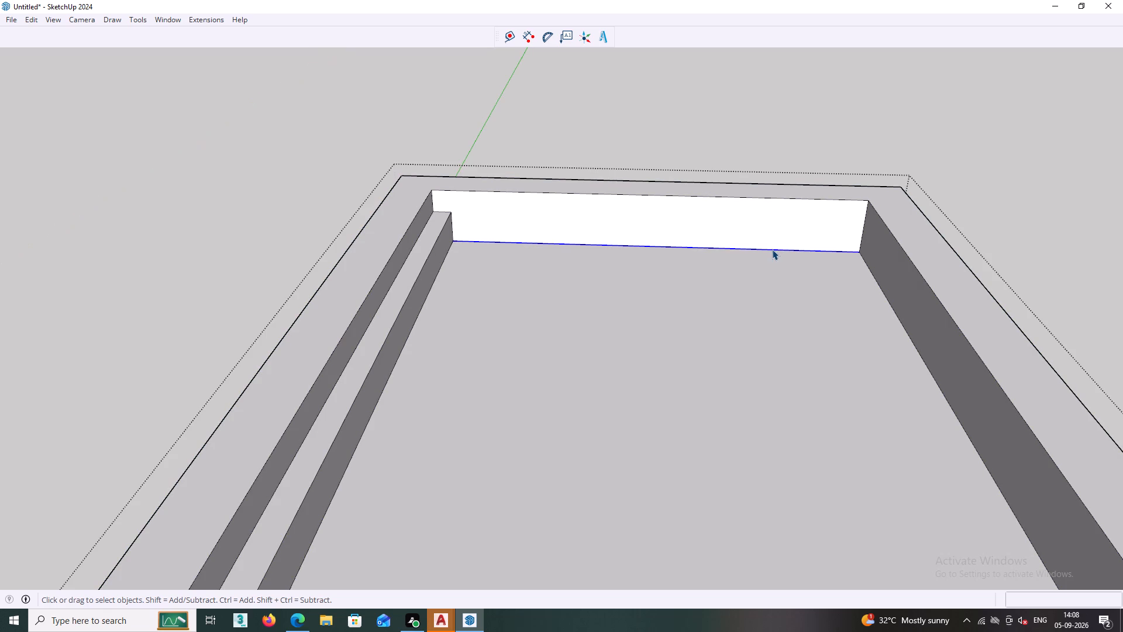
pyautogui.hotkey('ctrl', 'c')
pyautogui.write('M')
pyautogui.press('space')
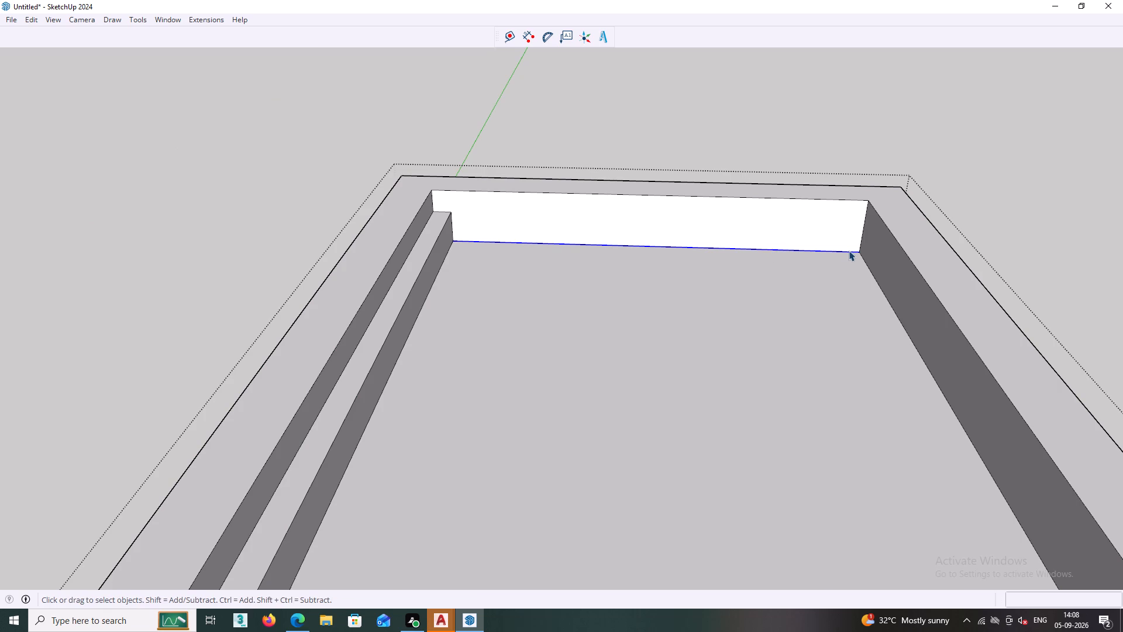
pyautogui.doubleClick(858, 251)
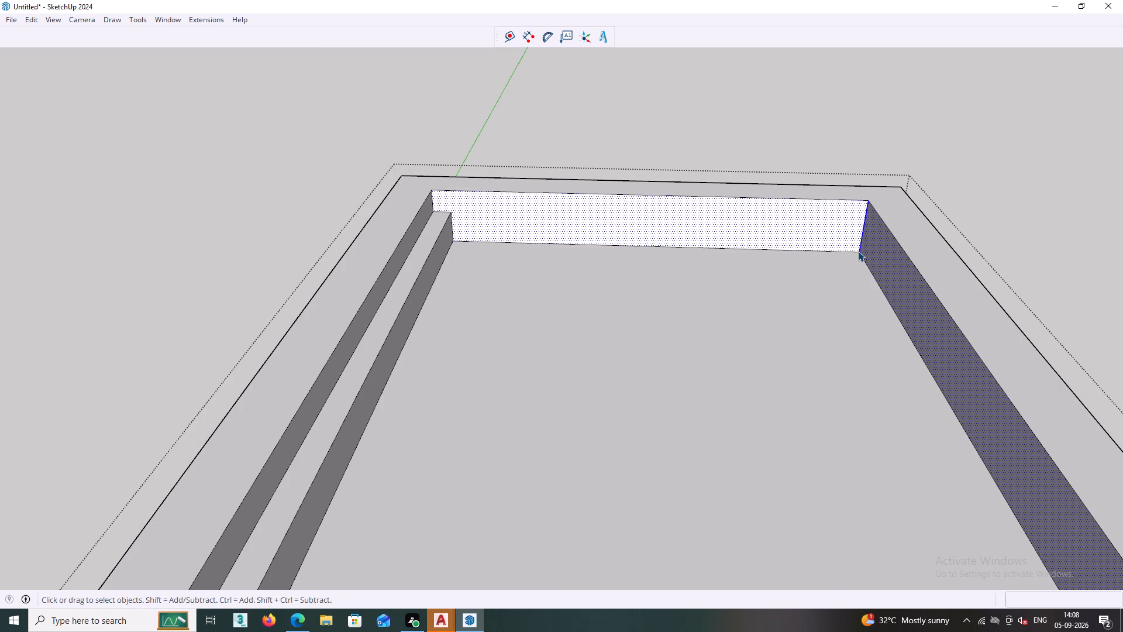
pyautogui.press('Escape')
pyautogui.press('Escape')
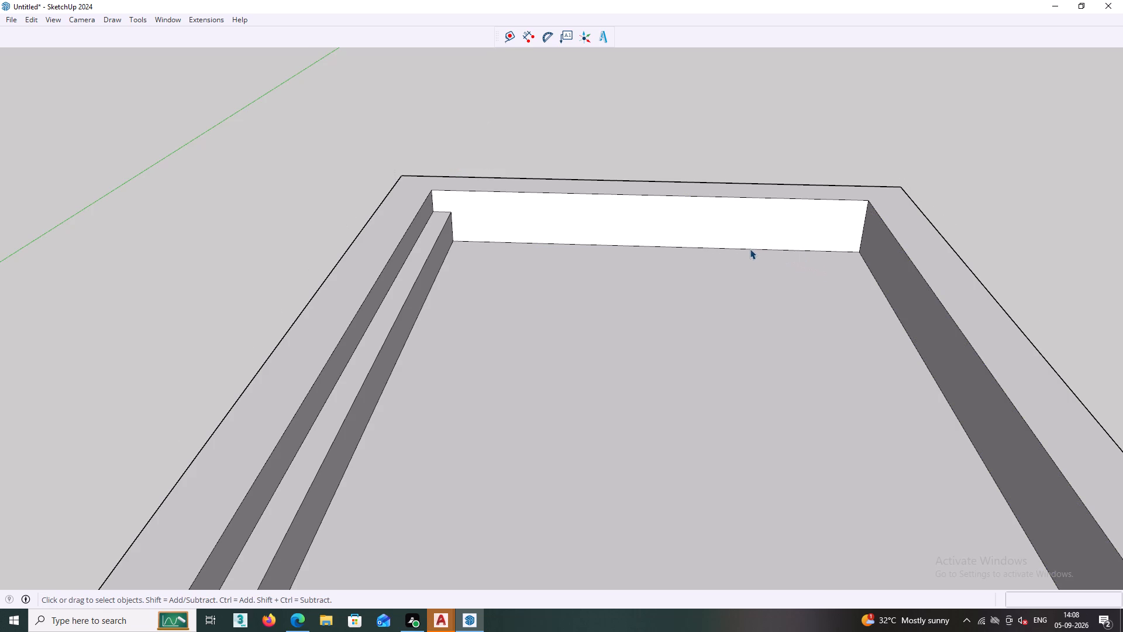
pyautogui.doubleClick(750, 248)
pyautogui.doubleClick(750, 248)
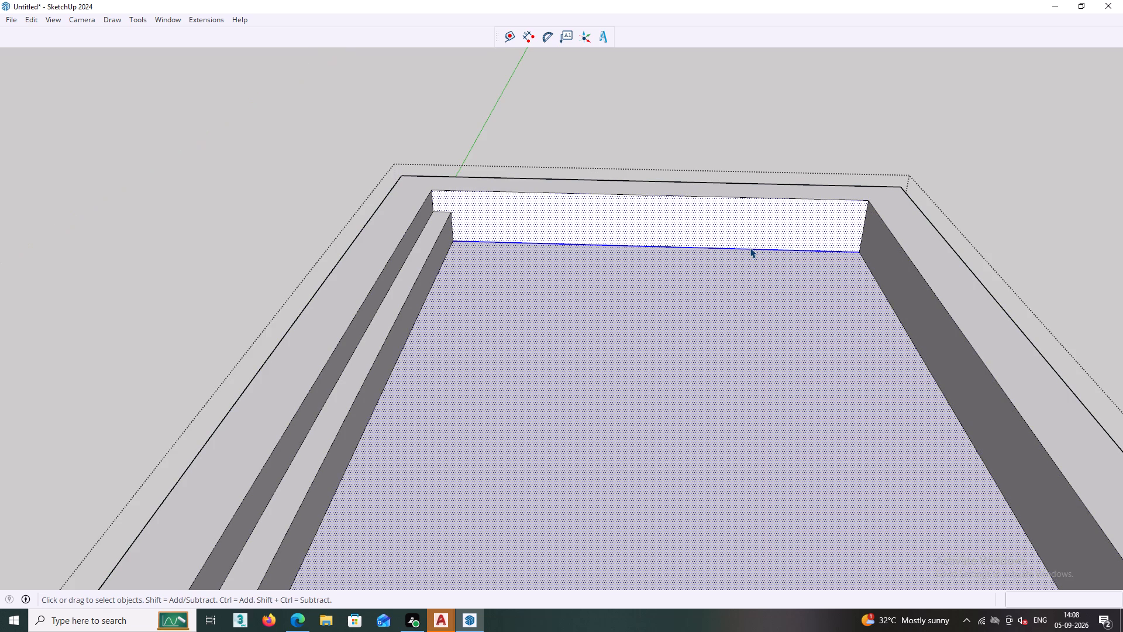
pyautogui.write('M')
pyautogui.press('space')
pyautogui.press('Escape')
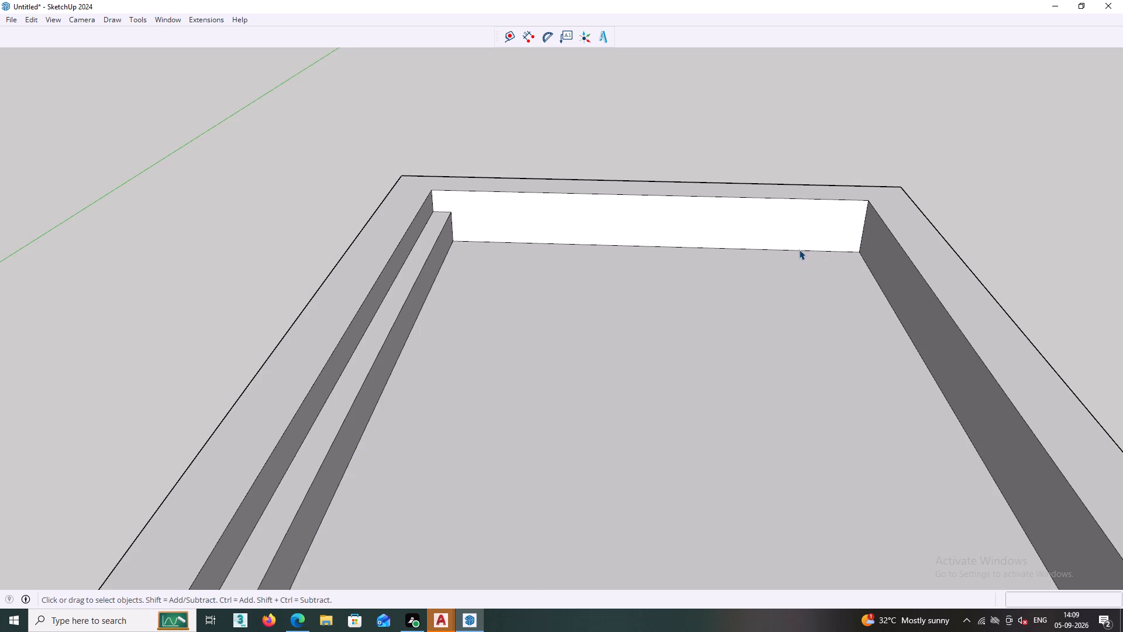
# Copy the floor-level edge of the far short end wall's inner face about 3 7/8" upward to split the face.
pyautogui.doubleClick(799, 249)
pyautogui.click(799, 249)
pyautogui.click(799, 249)
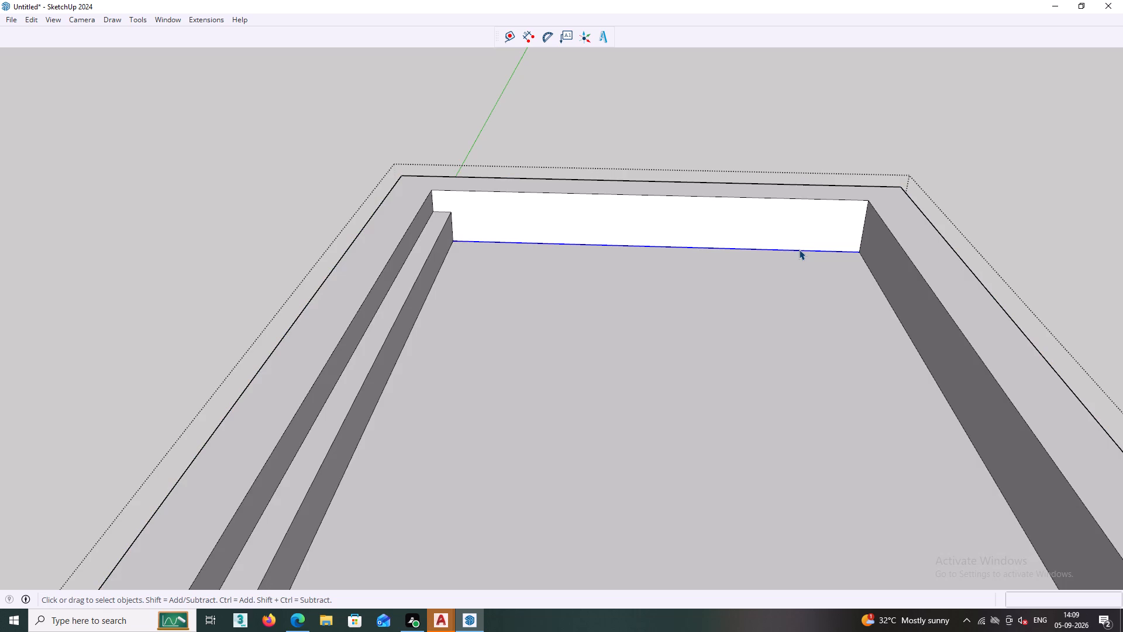
pyautogui.hotkey('ctrl', 'c')
pyautogui.press('m')
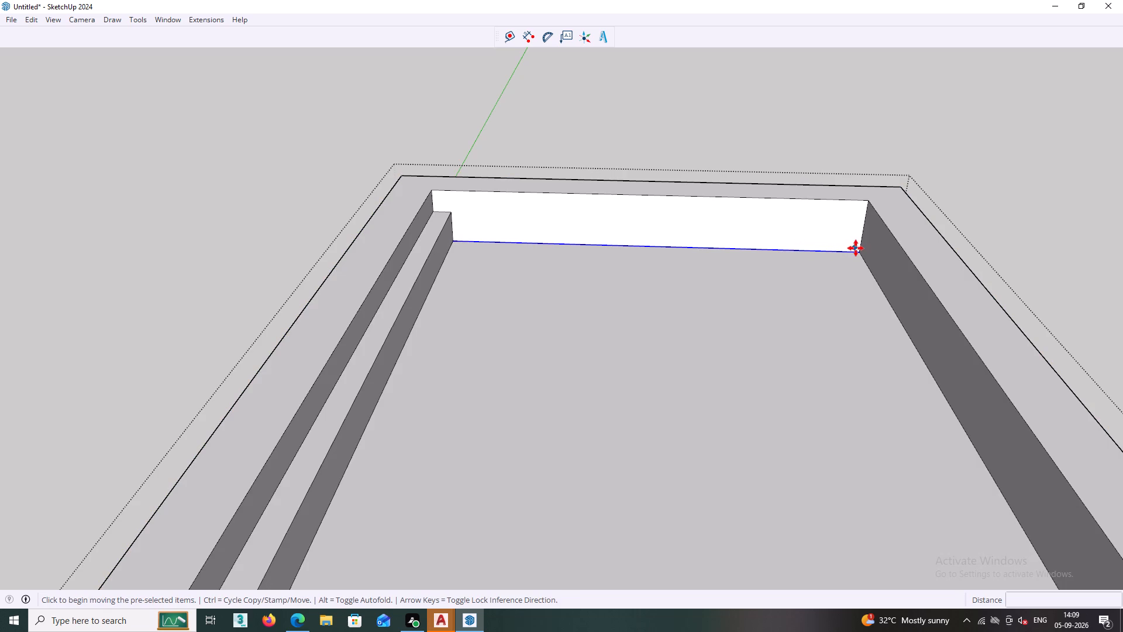
pyautogui.click(859, 251)
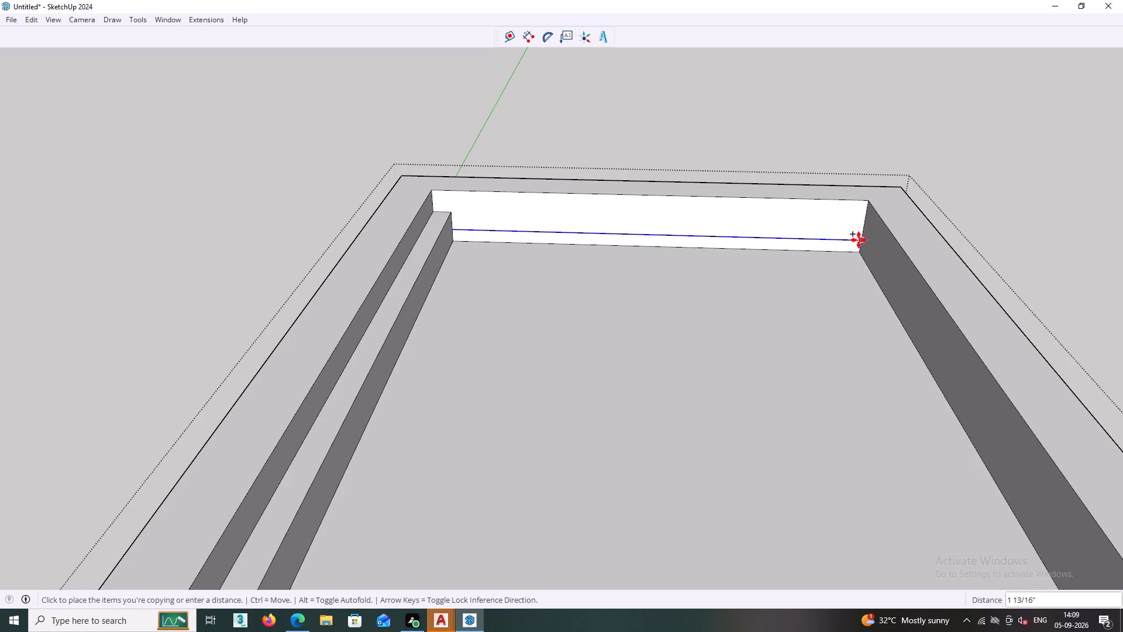
pyautogui.click(866, 228)
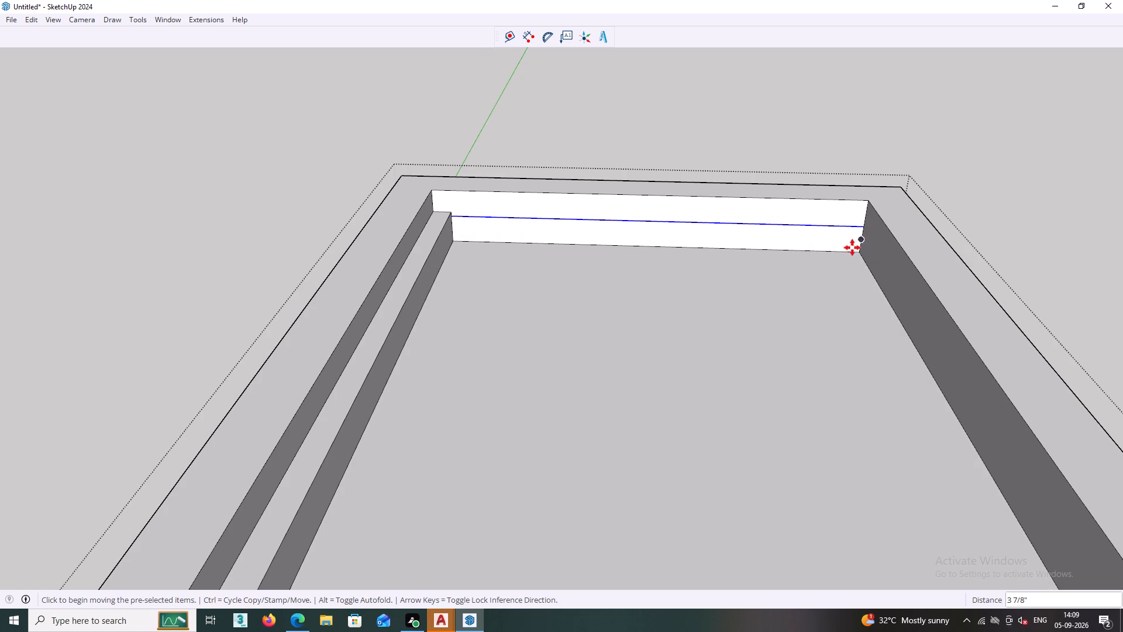
pyautogui.press('space')
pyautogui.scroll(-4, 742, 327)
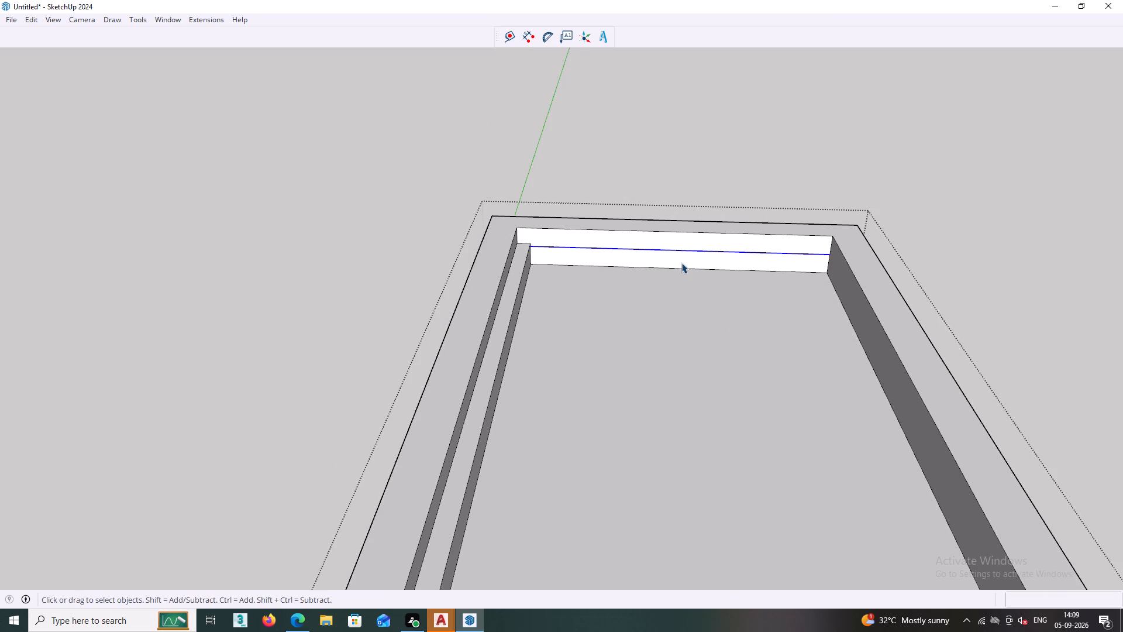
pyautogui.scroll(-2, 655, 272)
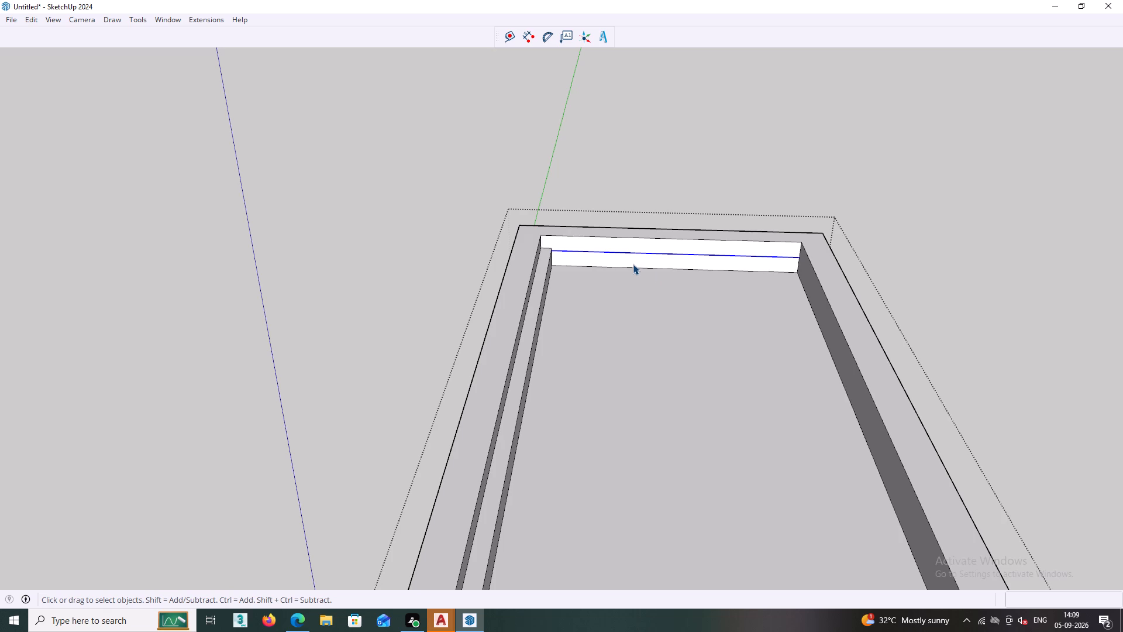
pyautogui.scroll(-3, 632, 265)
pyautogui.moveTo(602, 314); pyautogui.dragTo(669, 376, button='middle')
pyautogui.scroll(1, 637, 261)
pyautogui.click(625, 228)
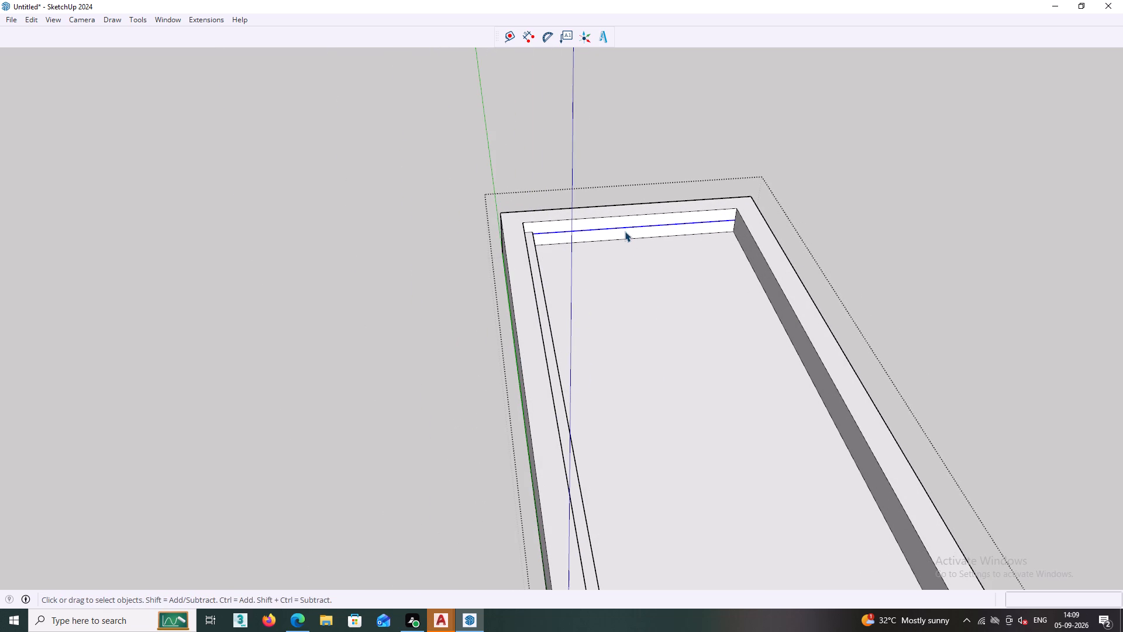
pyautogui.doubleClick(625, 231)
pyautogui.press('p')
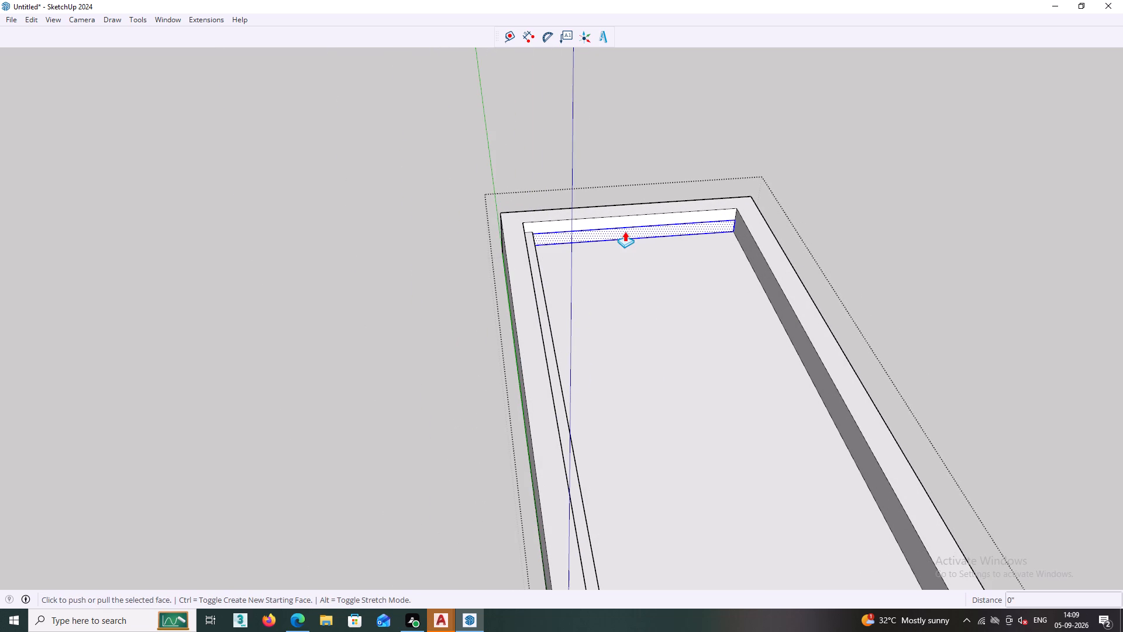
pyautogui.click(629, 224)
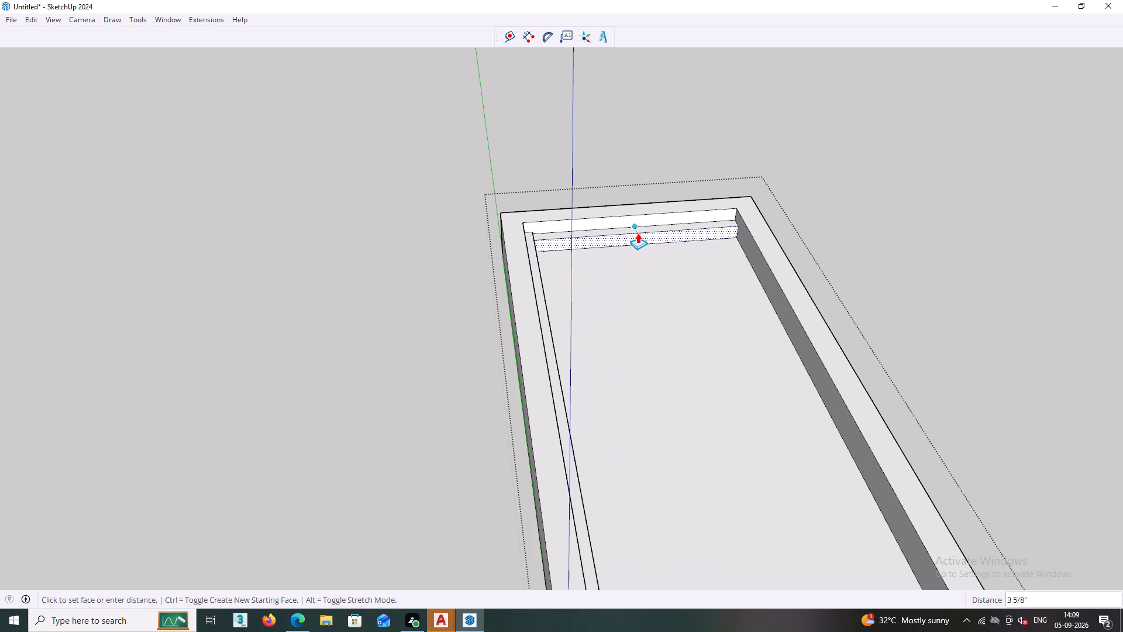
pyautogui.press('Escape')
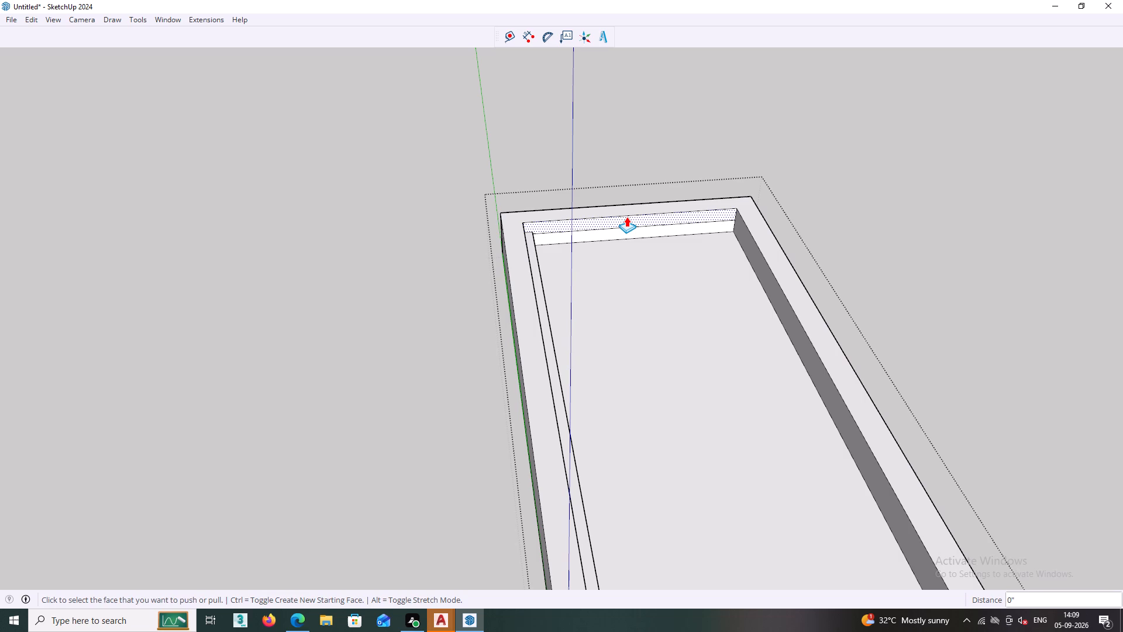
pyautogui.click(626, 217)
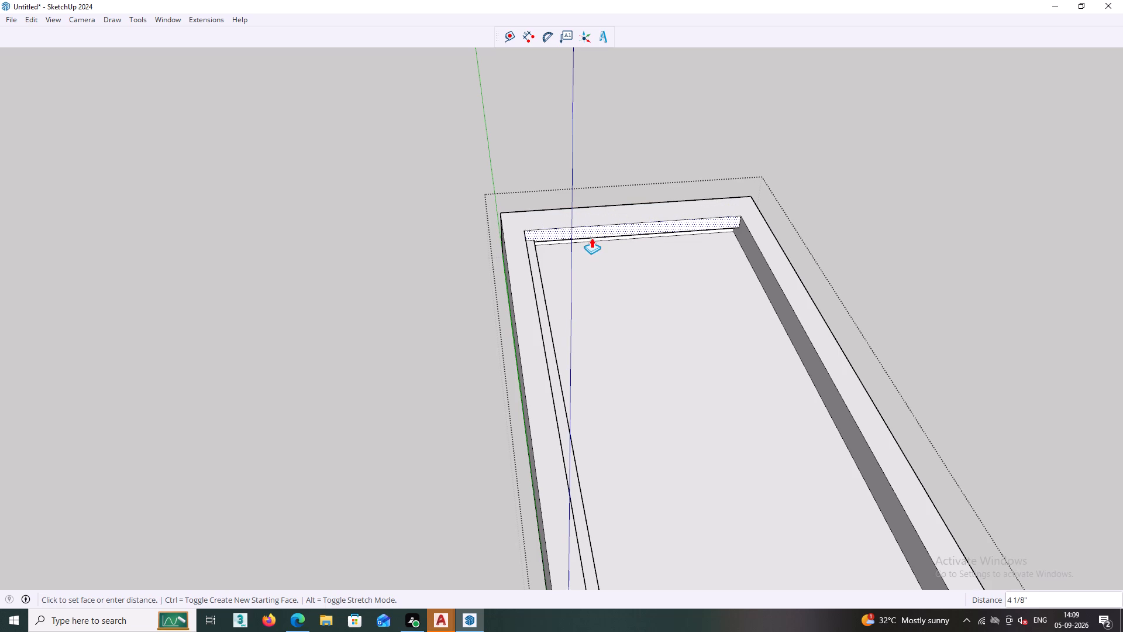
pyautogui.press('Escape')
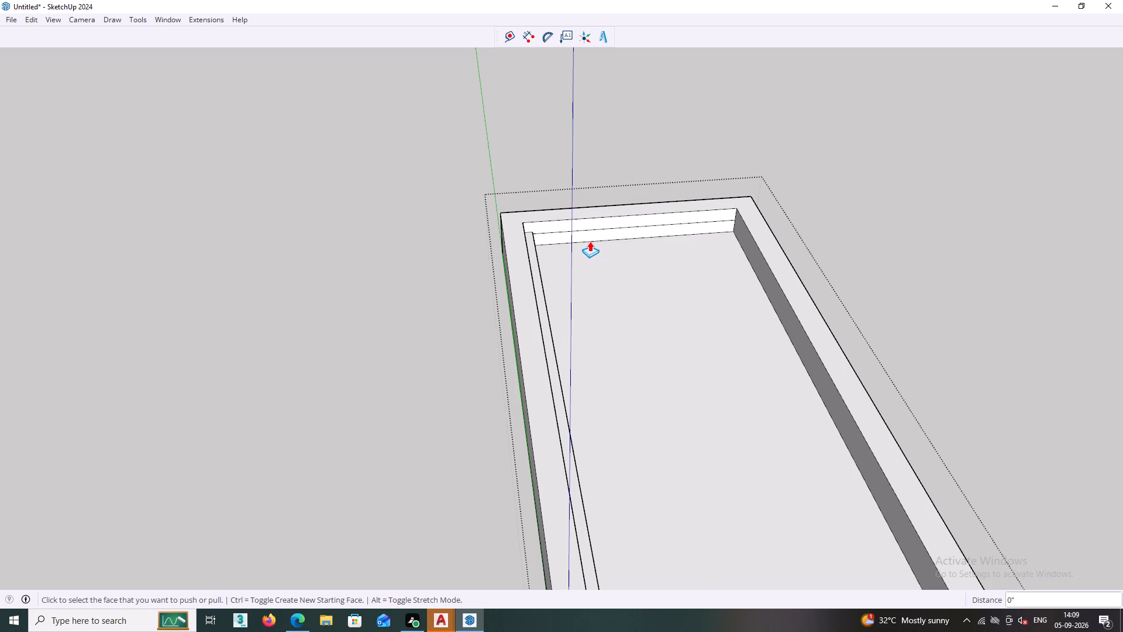
# Push/Pull the lower strip of the short end wall's inner face about 2 3/4" inward over the slab to form a ledge.
pyautogui.scroll(4, 563, 223)
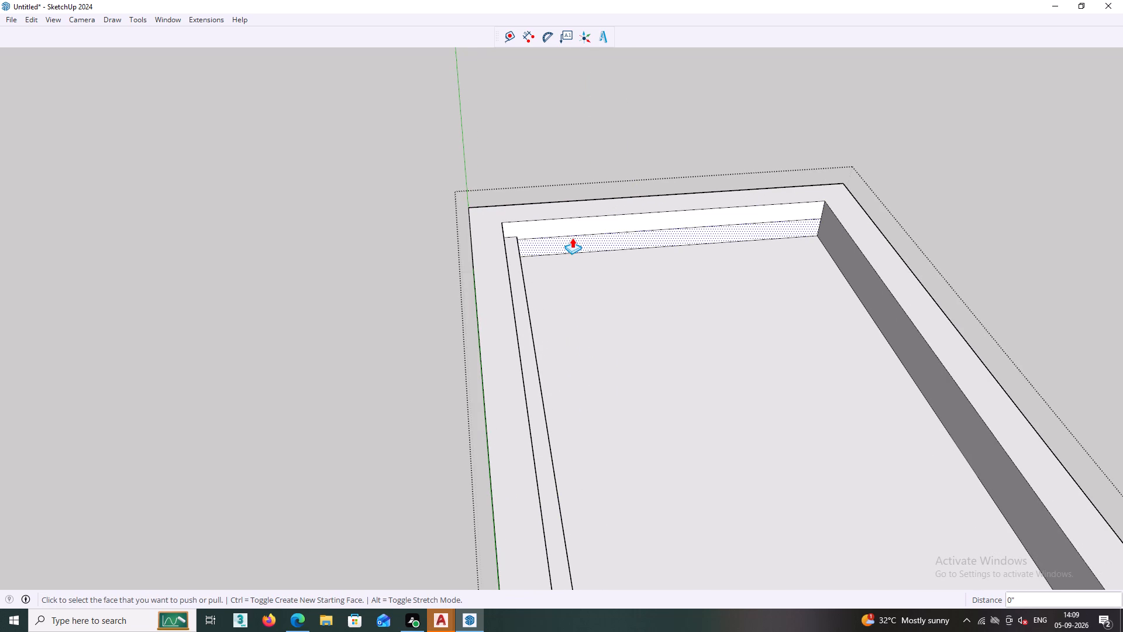
pyautogui.click(572, 238)
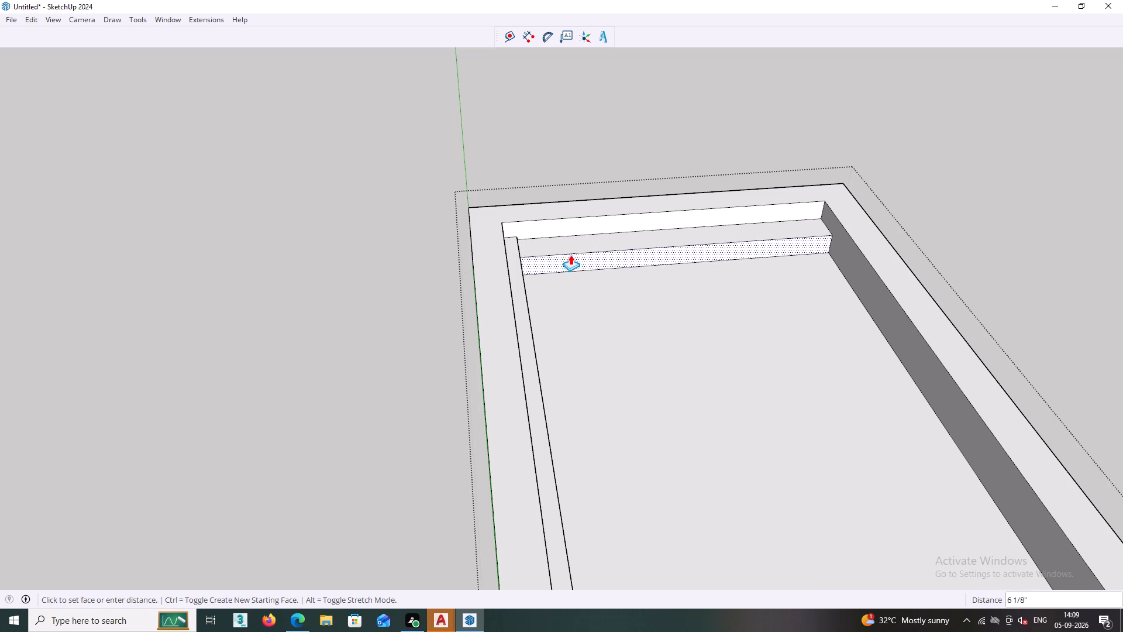
pyautogui.doubleClick(569, 247)
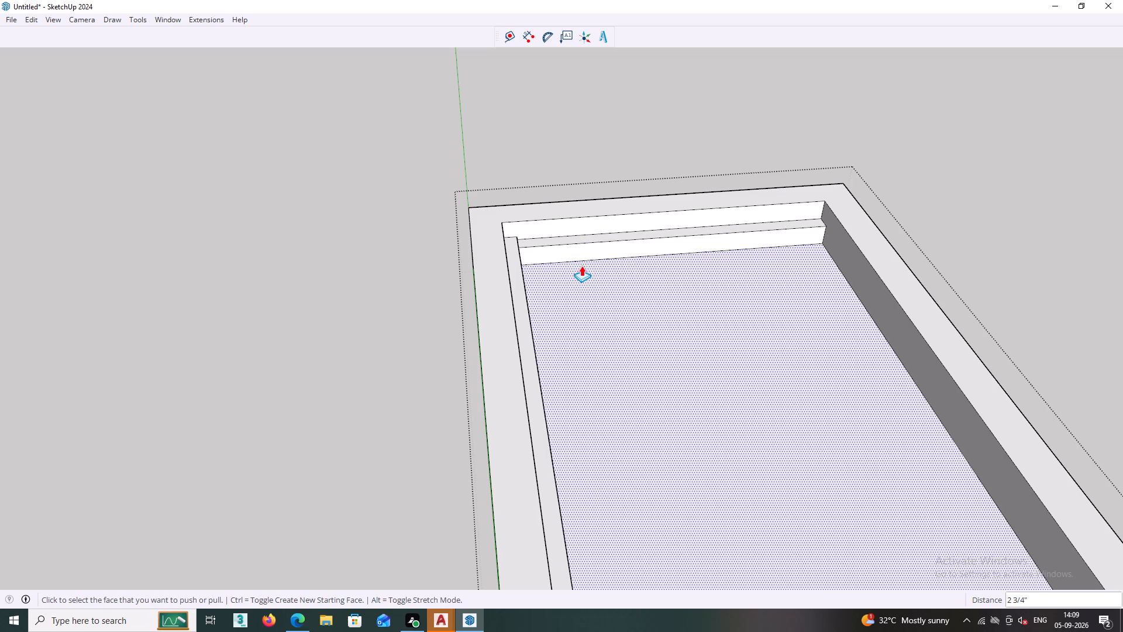
pyautogui.press('space')
# Examine the inner corner where the long wall's ledge meets the short end wall's ledge.
pyautogui.scroll(-2, 595, 266)
pyautogui.moveTo(621, 293); pyautogui.dragTo(610, 293, button='middle')
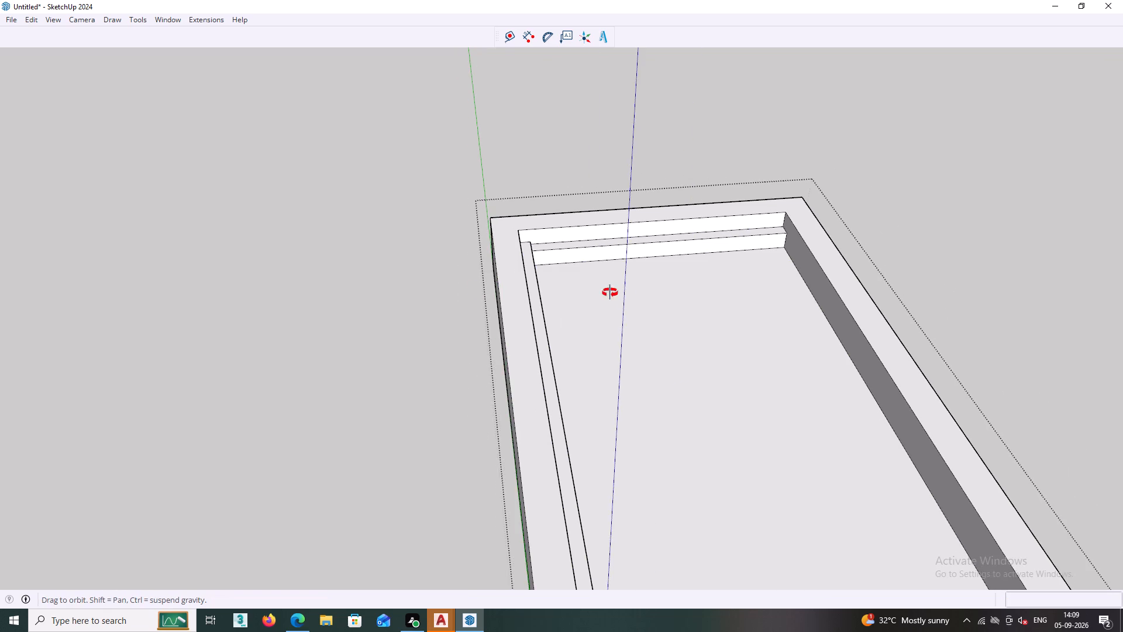
pyautogui.moveTo(610, 293); pyautogui.dragTo(332, 283, button='middle')
pyautogui.scroll(5, 547, 224)
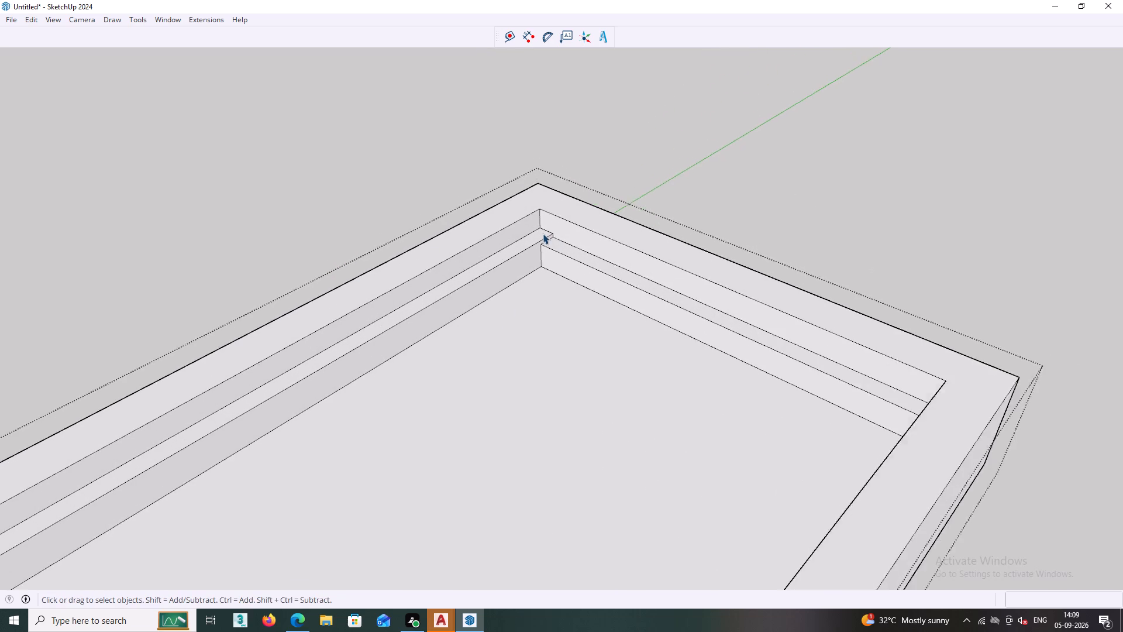
pyautogui.scroll(14, 543, 233)
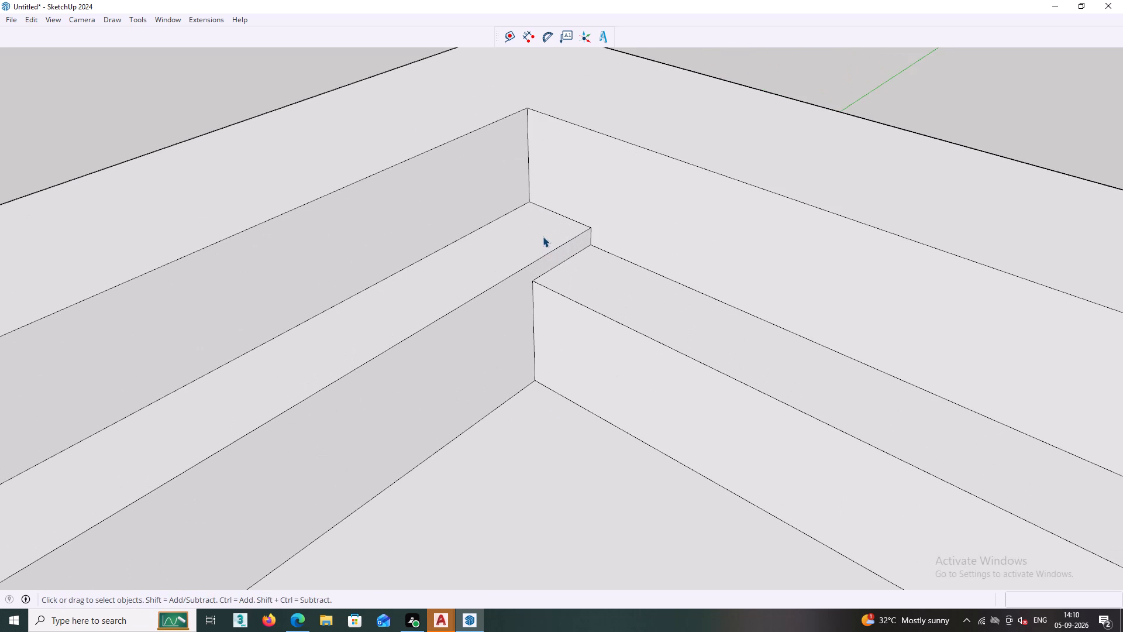
pyautogui.scroll(-20, 543, 236)
pyautogui.scroll(-1, 543, 236)
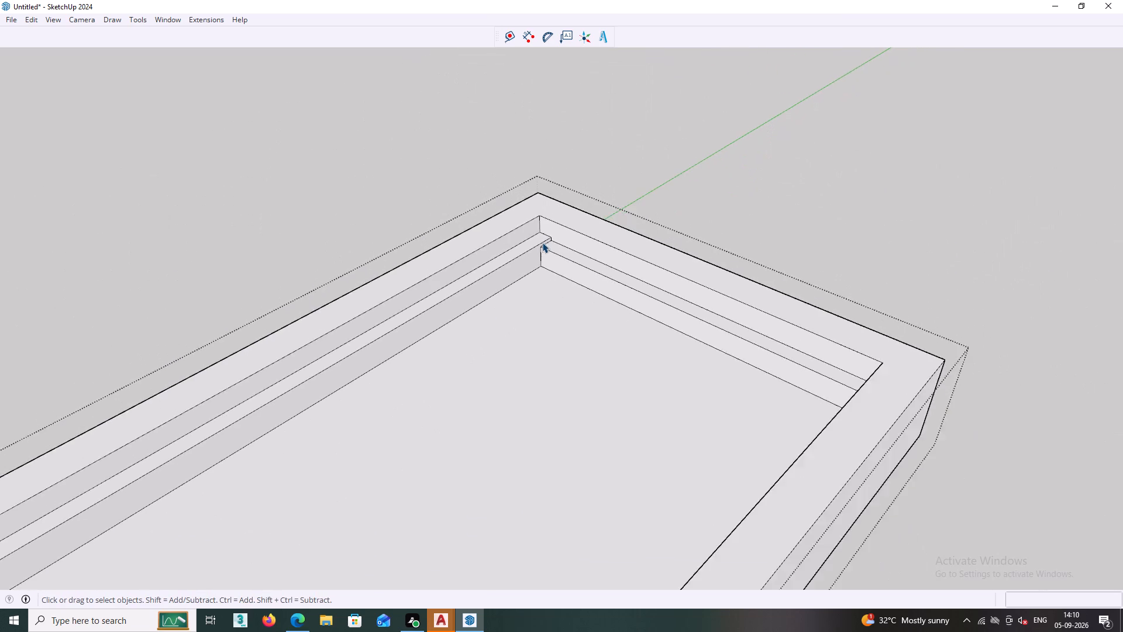
pyautogui.scroll(-9, 542, 242)
pyautogui.scroll(2, 548, 272)
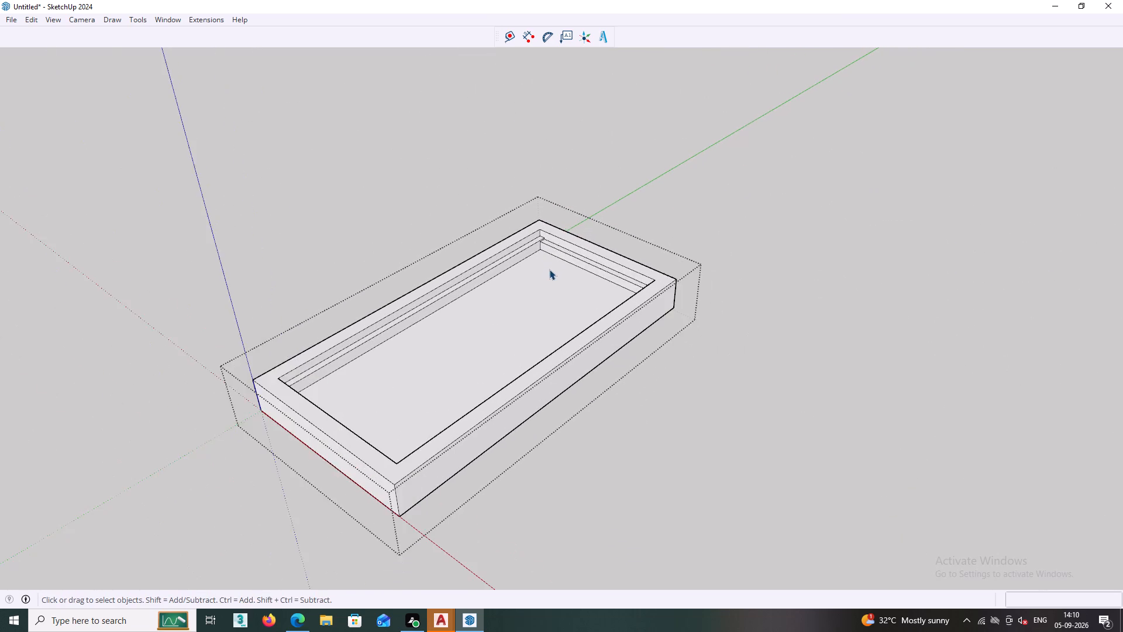
pyautogui.scroll(12, 552, 231)
pyautogui.scroll(-3, 533, 219)
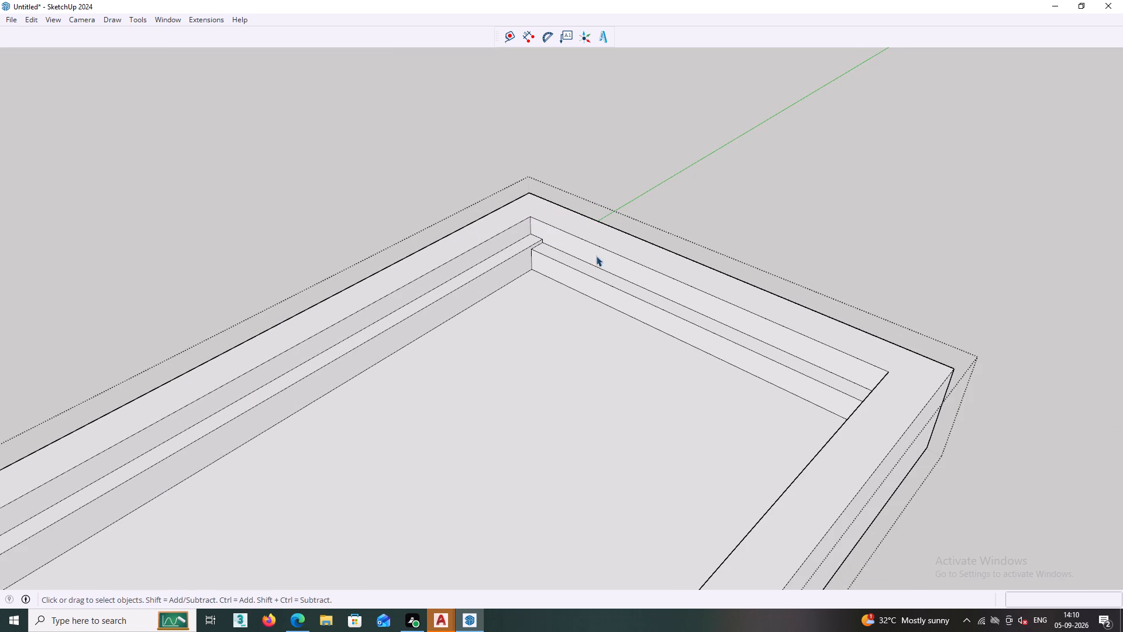
# Examine the overall walled slab and its stepped inner faces from several angles.
pyautogui.scroll(-11, 429, 399)
pyautogui.moveTo(456, 401); pyautogui.dragTo(539, 304, button='middle')
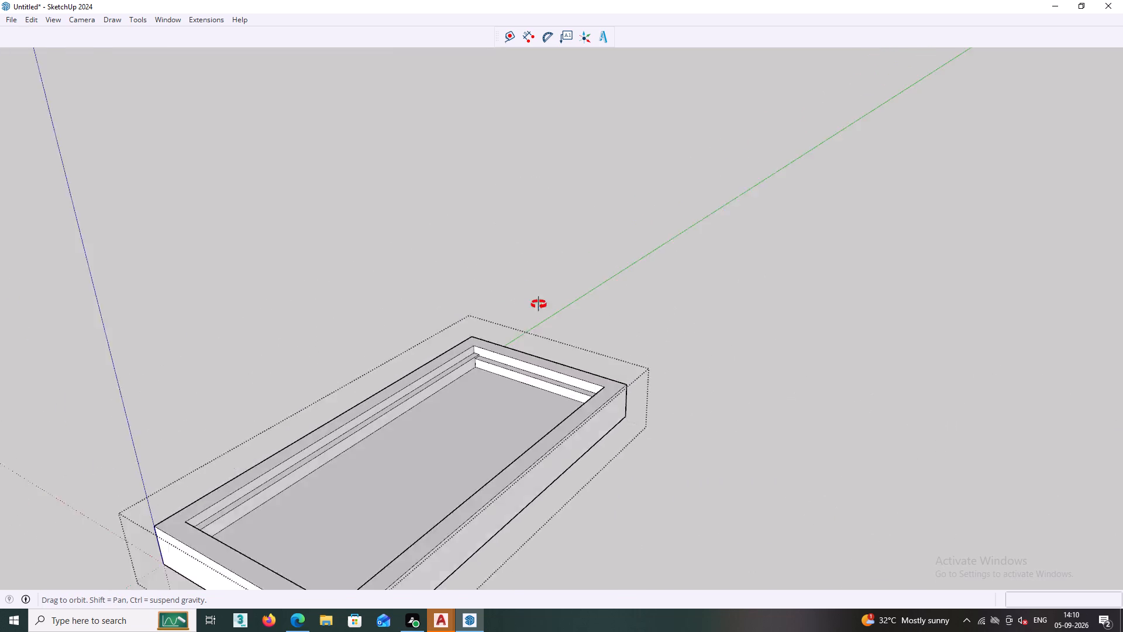
pyautogui.moveTo(539, 304); pyautogui.dragTo(382, 312, button='middle')
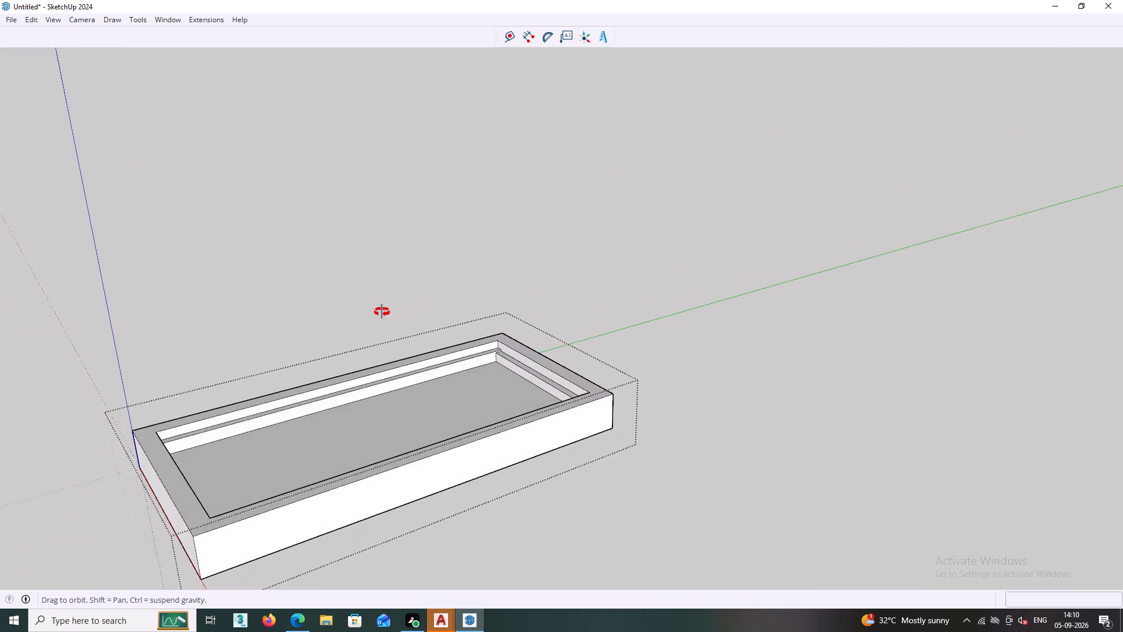
pyautogui.moveTo(382, 312); pyautogui.dragTo(628, 321, button='middle')
pyautogui.scroll(-6, 610, 360)
pyautogui.moveTo(531, 412); pyautogui.dragTo(372, 389, button='middle')
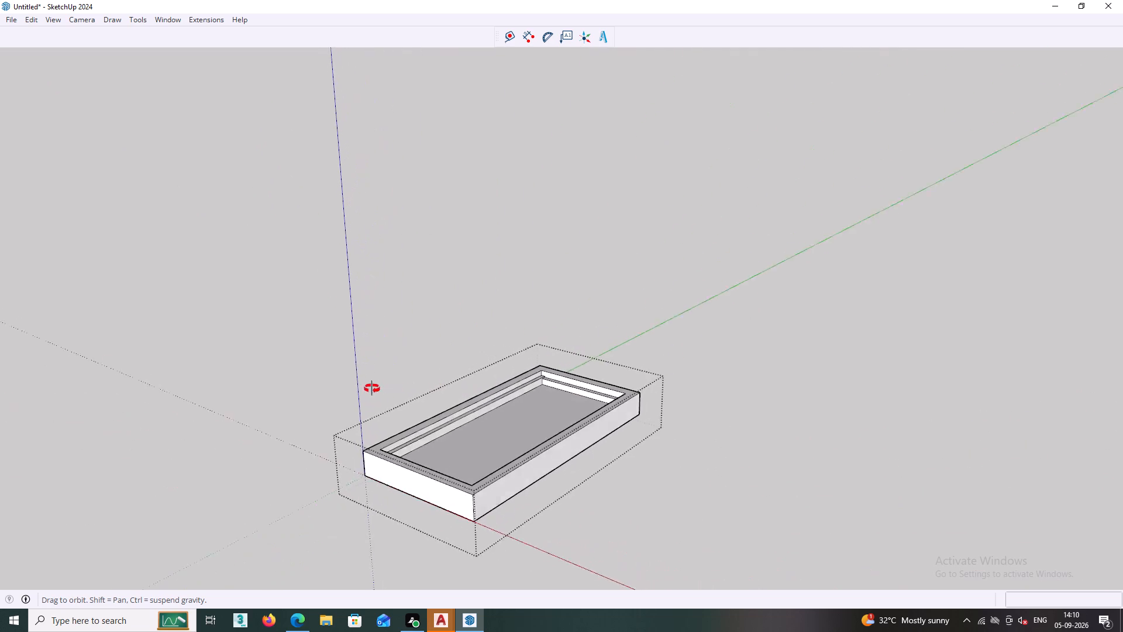
pyautogui.moveTo(372, 389); pyautogui.dragTo(352, 389, button='middle')
pyautogui.scroll(1, 469, 472)
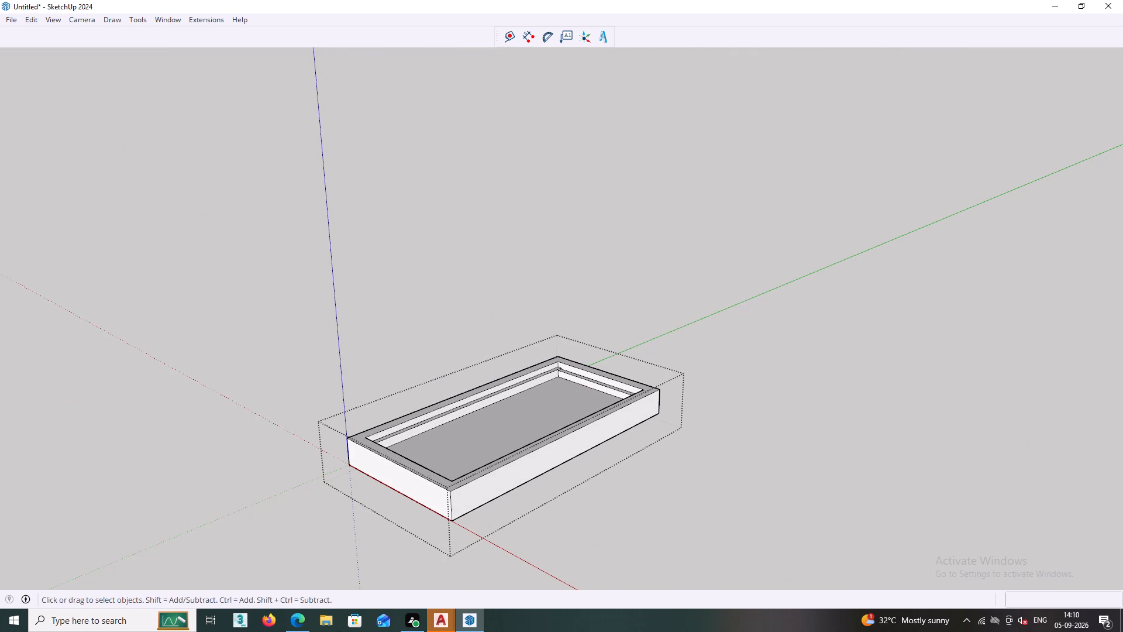
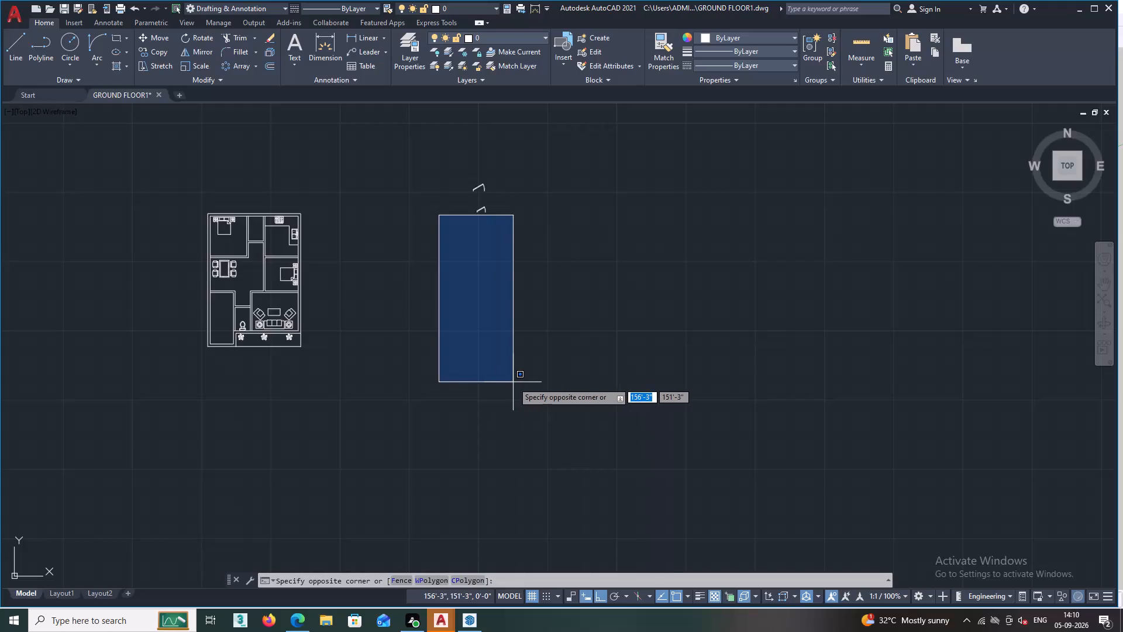
# Examine the ground floor plan in AutoCAD, focusing on the living room, toilet and front strip with plants.
pyautogui.press('Escape')
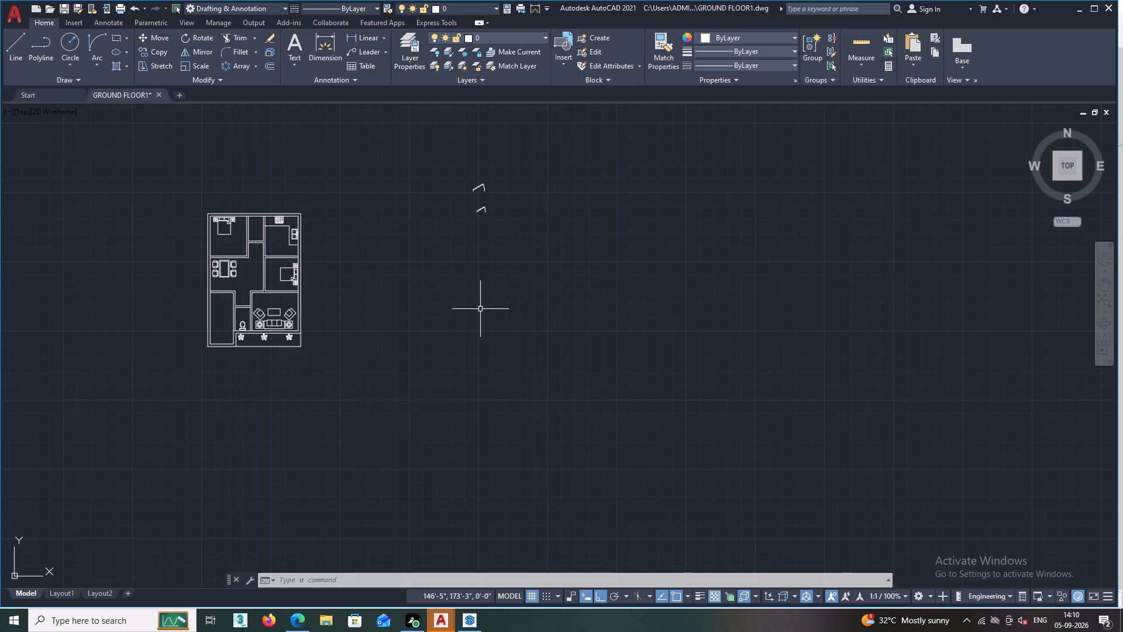
pyautogui.scroll(4, 241, 325)
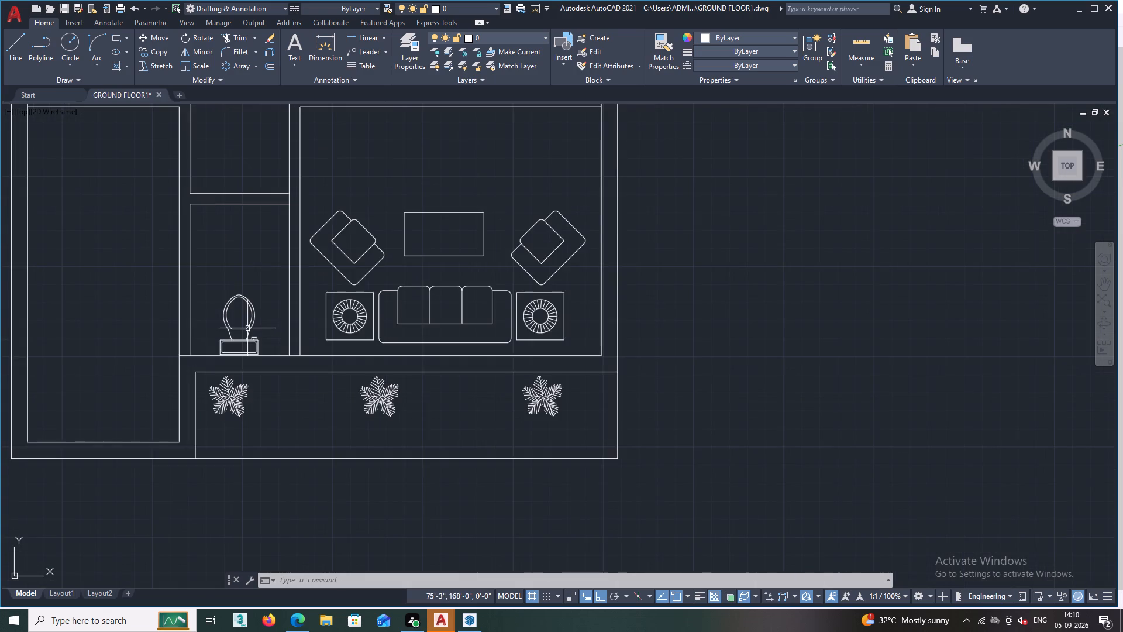
pyautogui.scroll(-2, 247, 328)
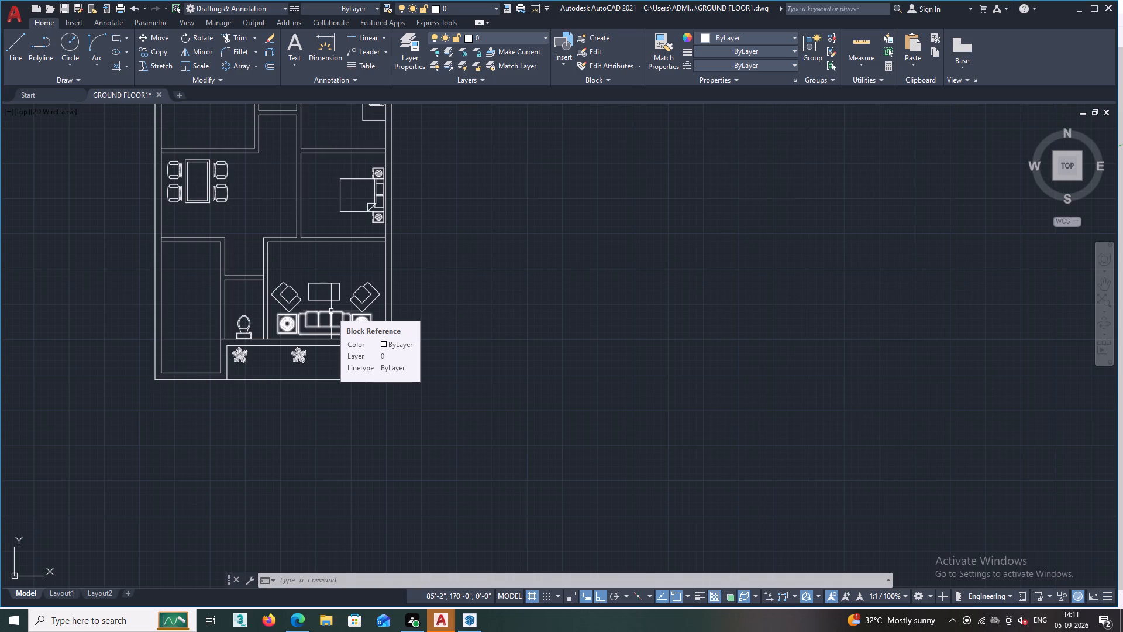
pyautogui.scroll(-2, 267, 313)
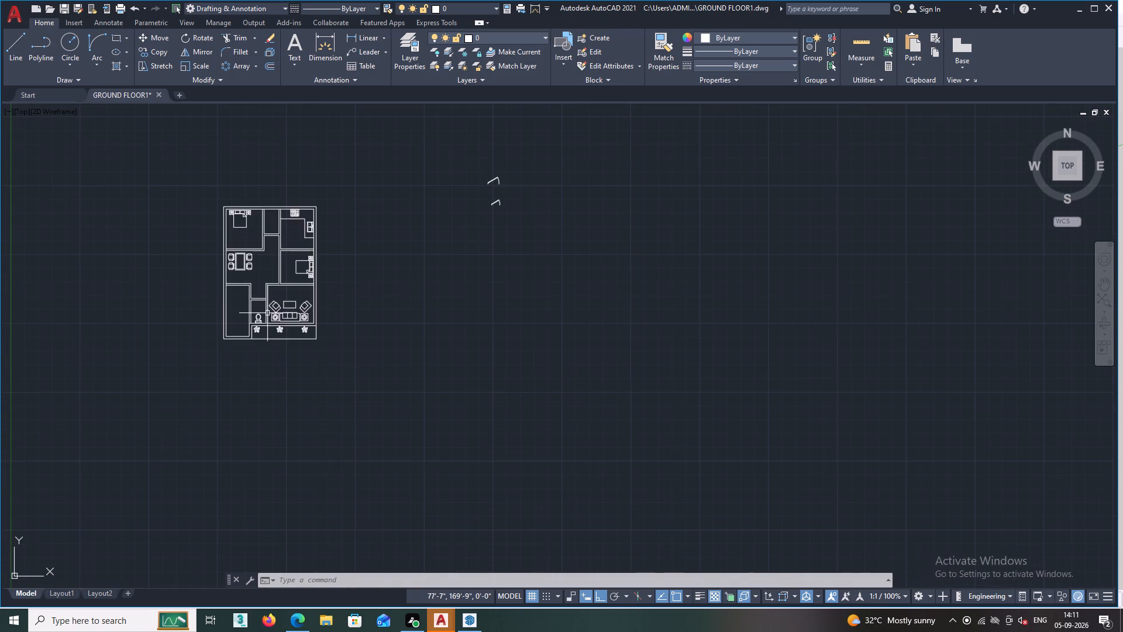
pyautogui.scroll(1, 252, 299)
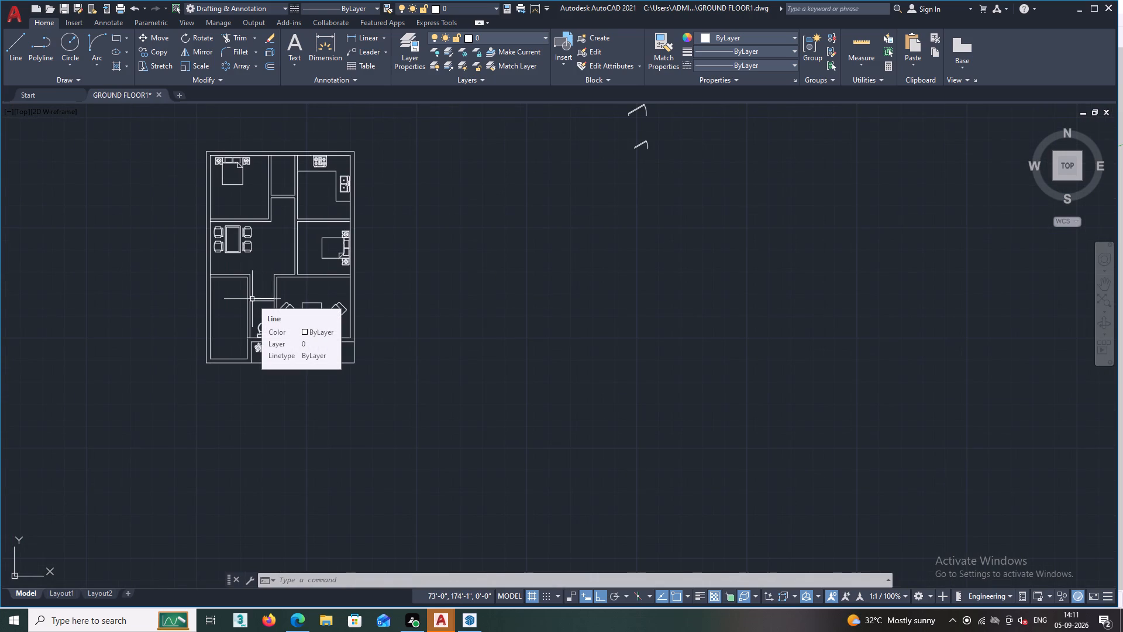
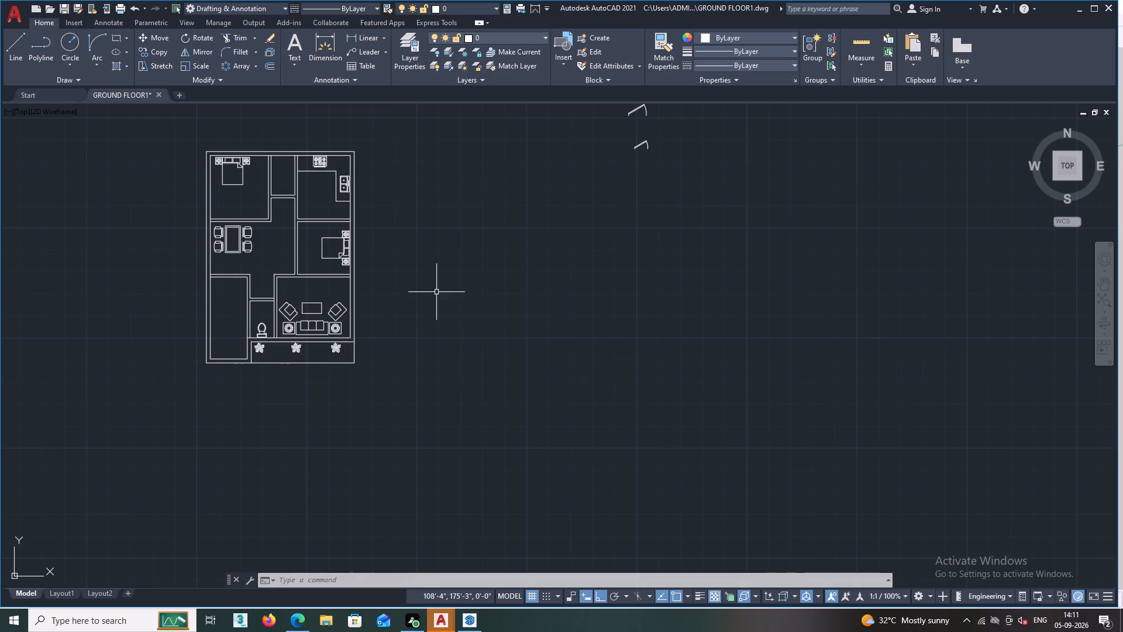
# Draw a wardrobe outline about 2'-1" by 8'-2" with Line against the upper-left bedroom's inner wall and top wall.
pyautogui.scroll(2, 298, 270)
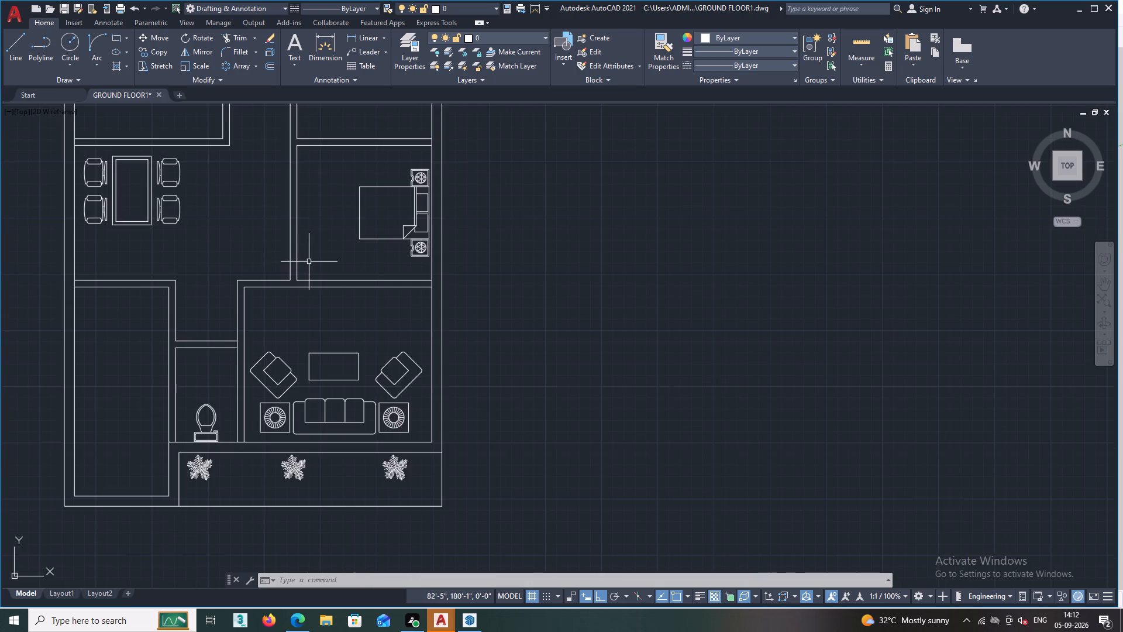
pyautogui.moveTo(332, 264); pyautogui.dragTo(572, 327, button='middle')
pyautogui.scroll(-2, 584, 348)
pyautogui.scroll(1, 549, 372)
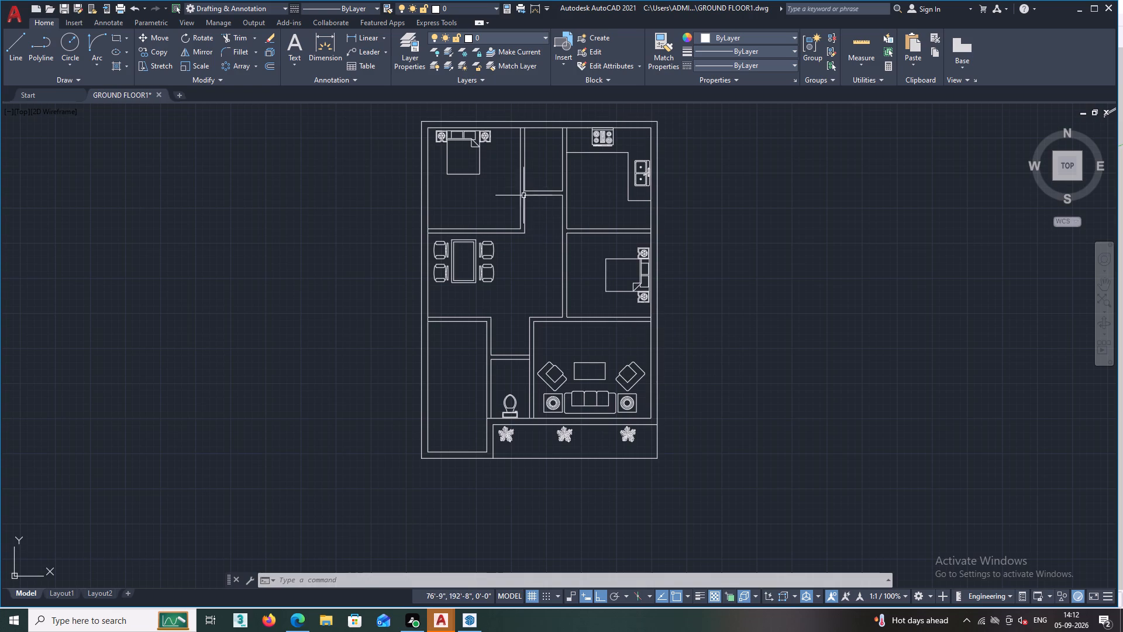
pyautogui.scroll(1, 509, 163)
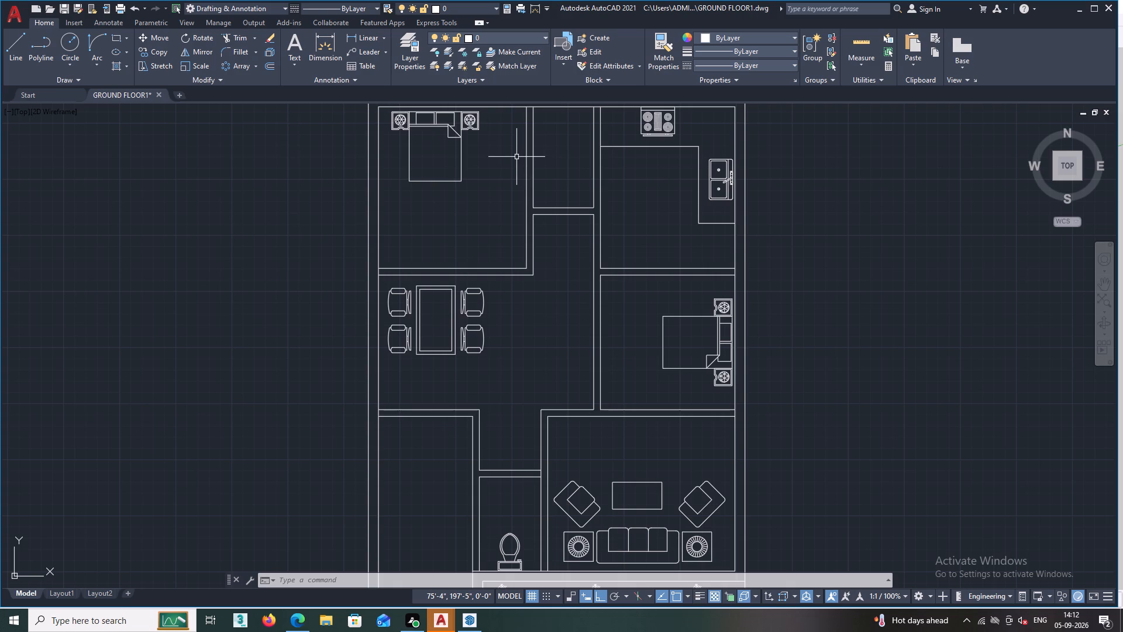
pyautogui.scroll(-1, 484, 134)
pyautogui.moveTo(487, 143); pyautogui.dragTo(498, 198, button='middle')
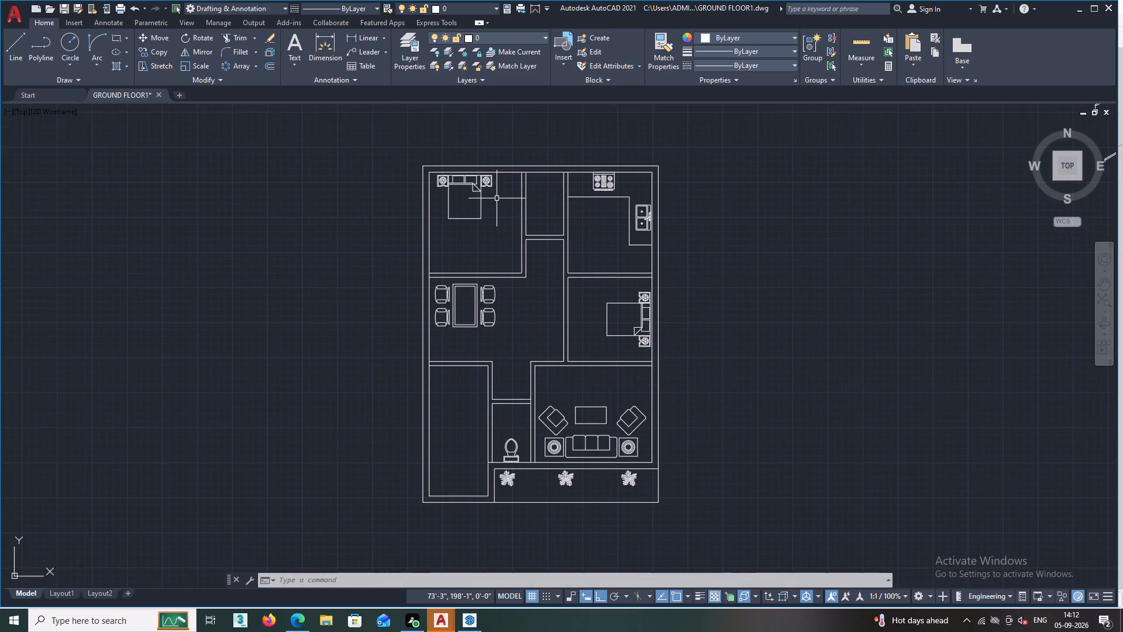
pyautogui.scroll(2, 494, 197)
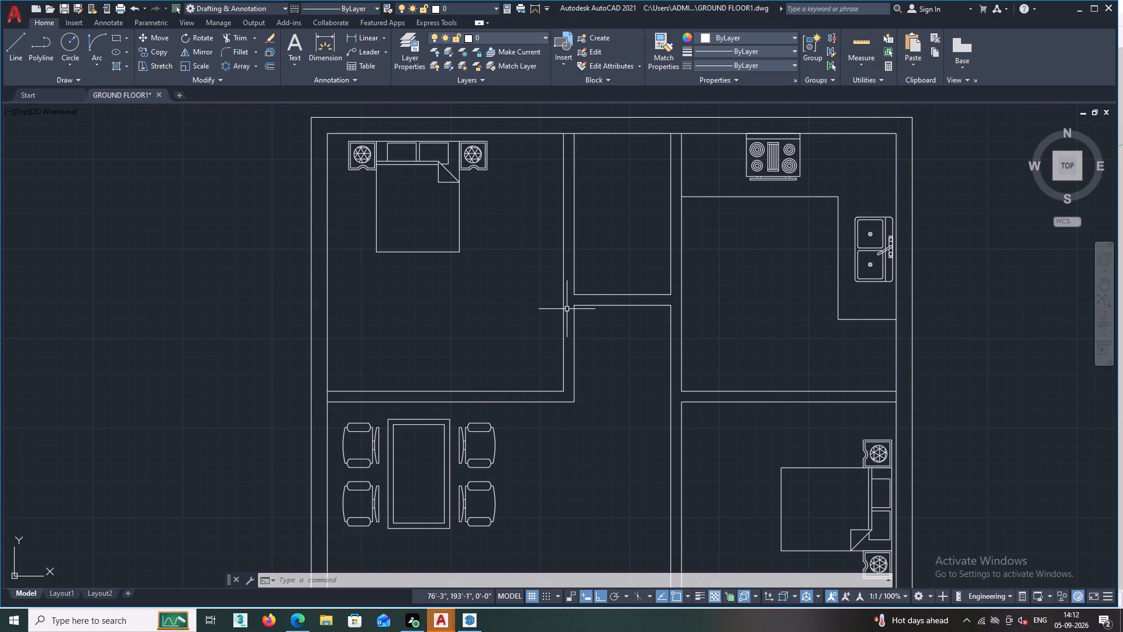
pyautogui.write('L')
pyautogui.press('space')
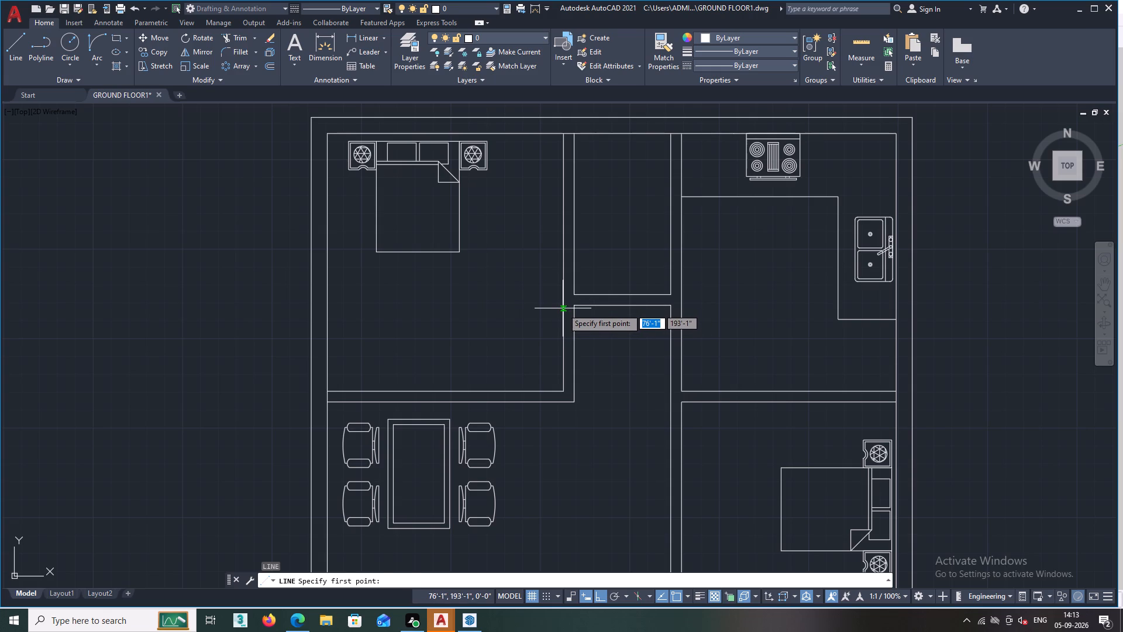
pyautogui.click(563, 308)
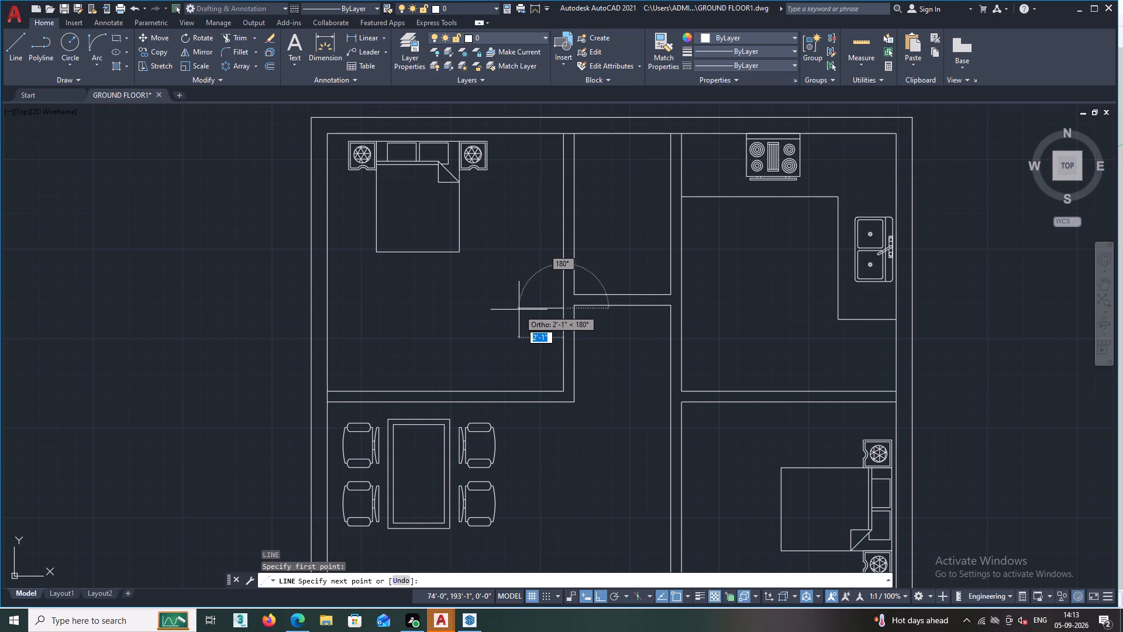
pyautogui.click(519, 310)
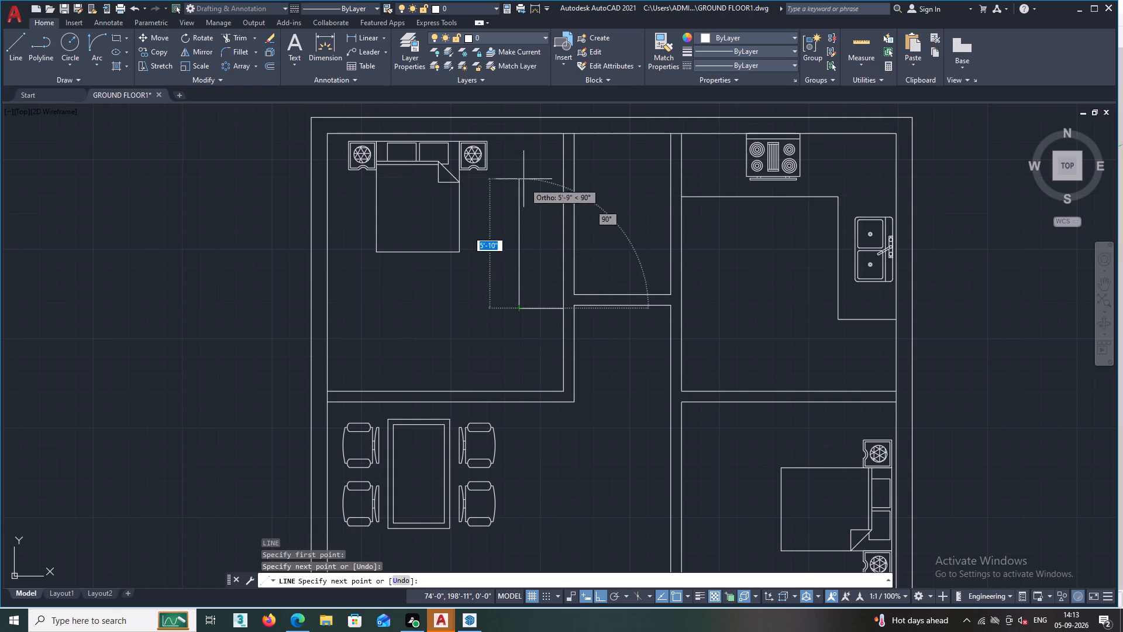
pyautogui.click(518, 133)
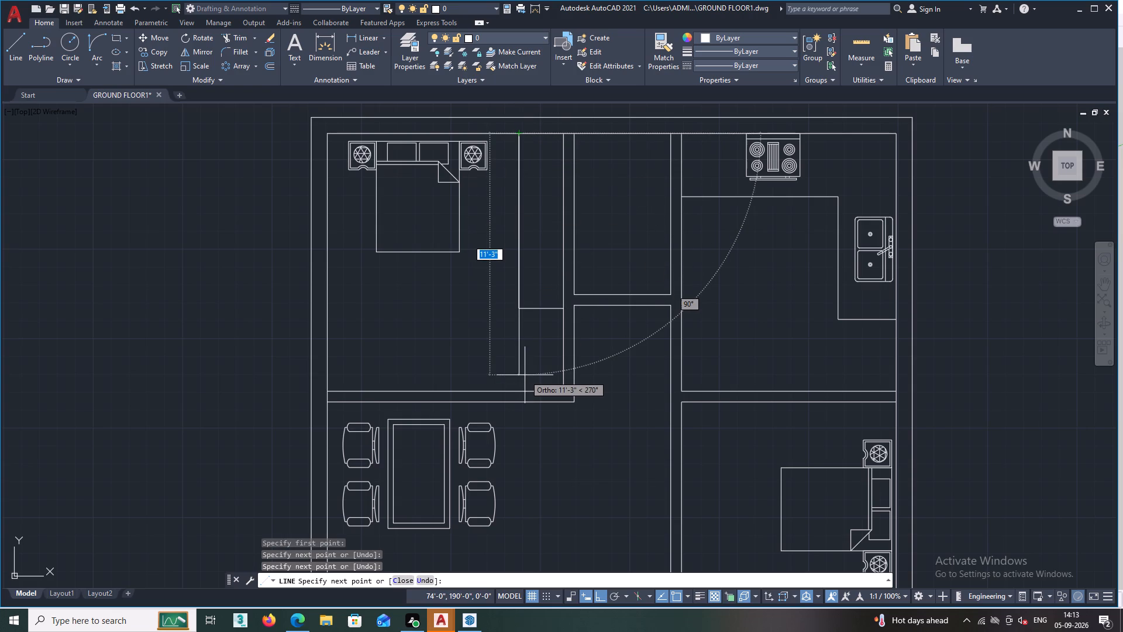
pyautogui.press('Escape')
# Start a Hatch for the new wardrobe and choose the ACAD_ISO06W100 pattern.
pyautogui.scroll(-2, 531, 358)
pyautogui.scroll(2, 535, 326)
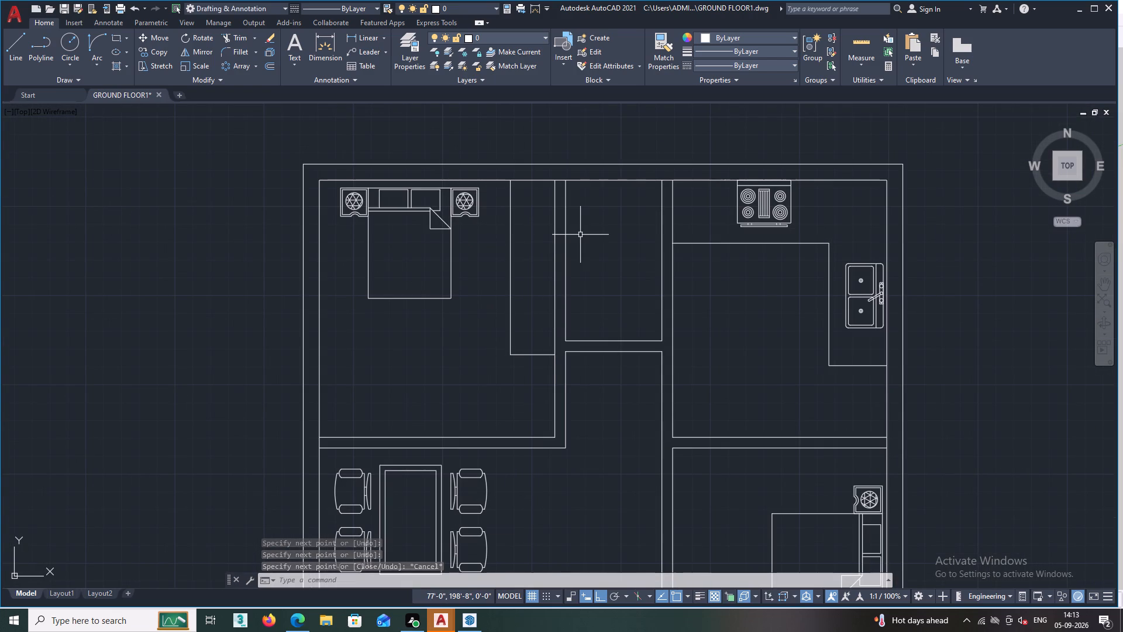
pyautogui.press('h')
pyautogui.press('space')
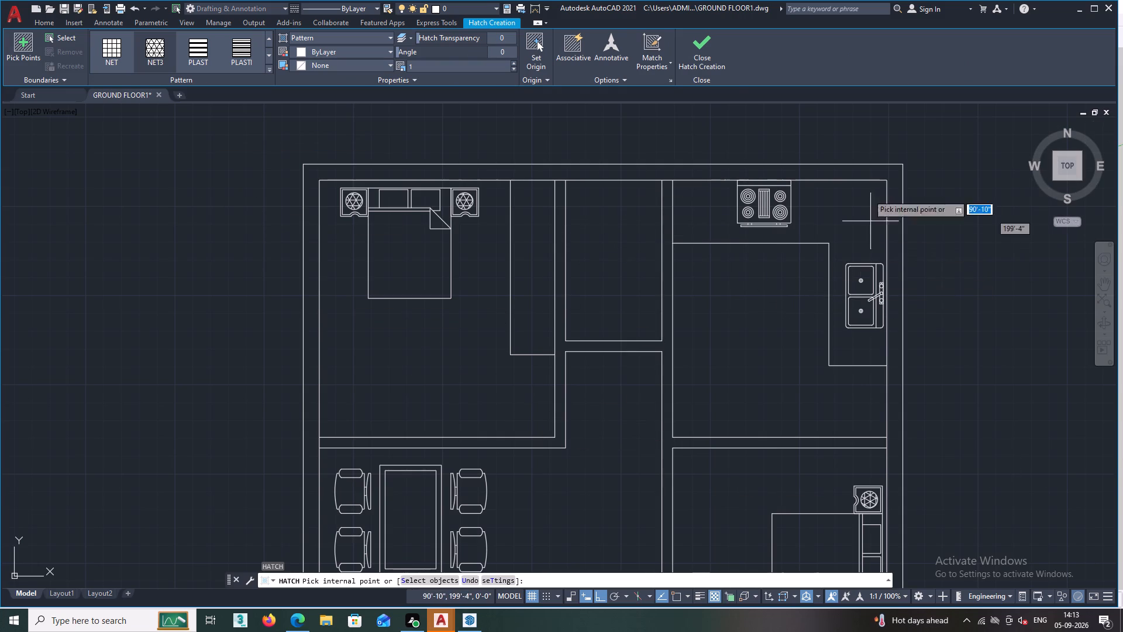
pyautogui.click(267, 70)
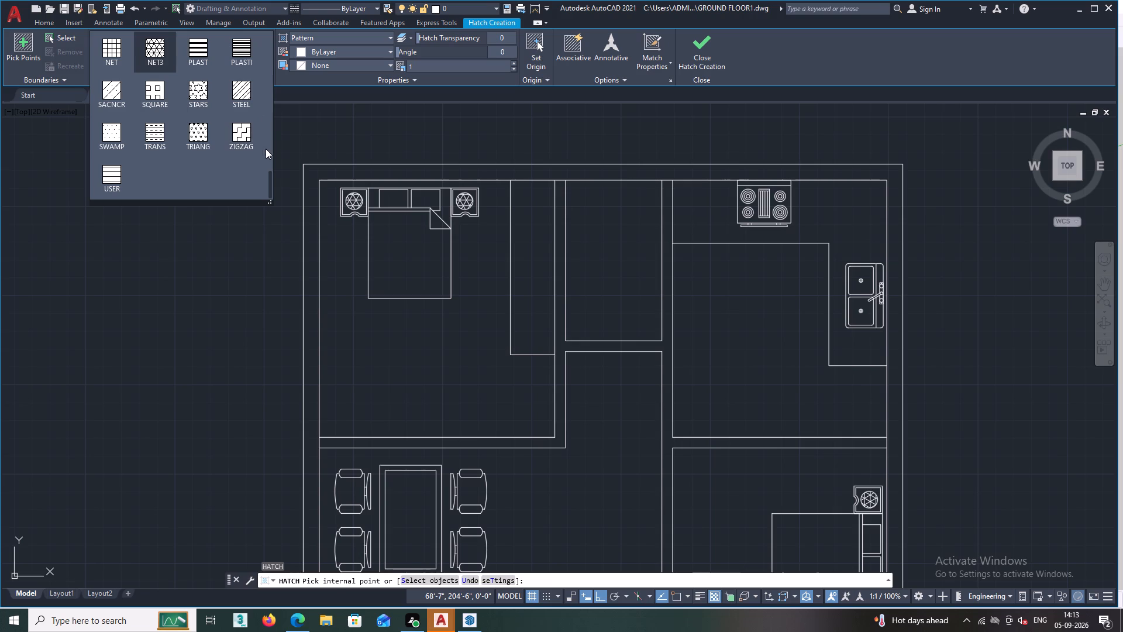
pyautogui.scroll(2, 221, 68)
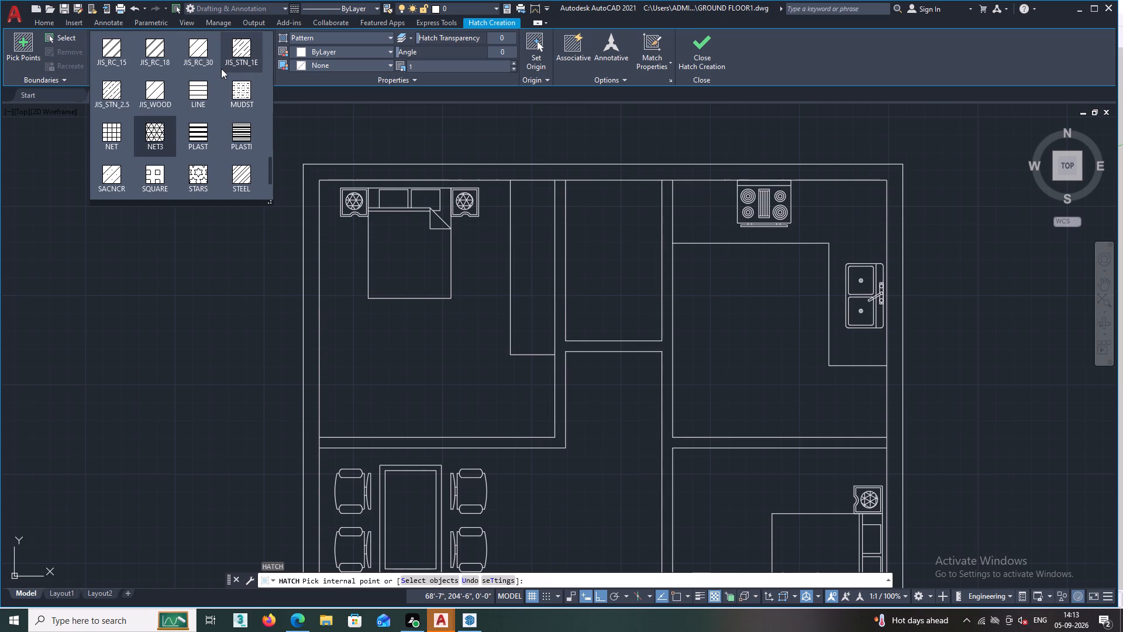
pyautogui.scroll(2, 234, 76)
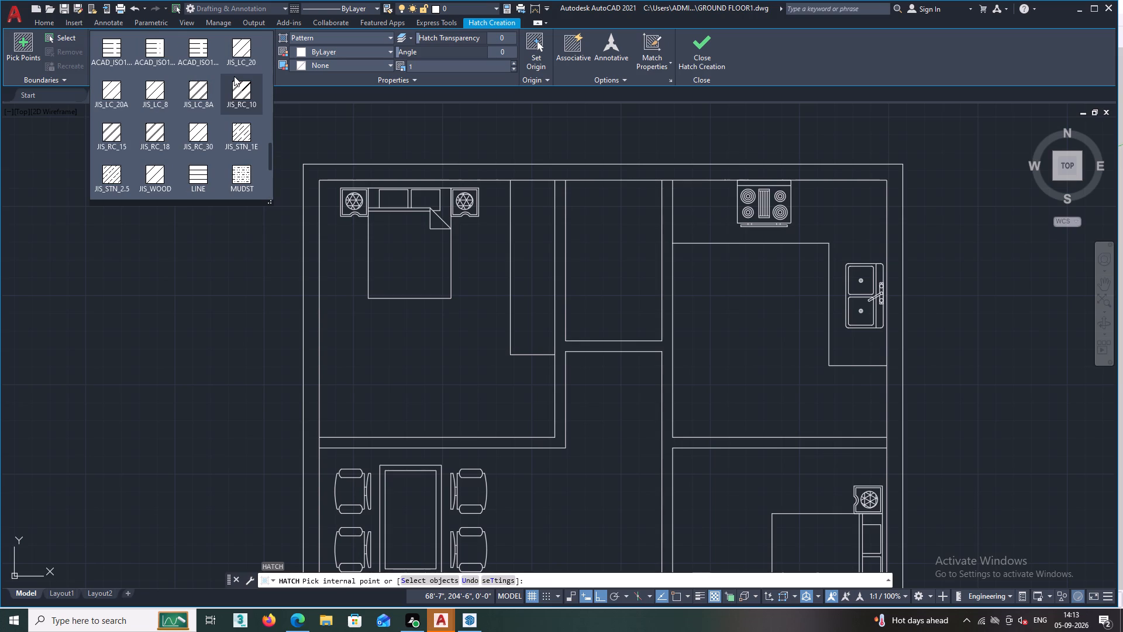
pyautogui.scroll(1, 234, 76)
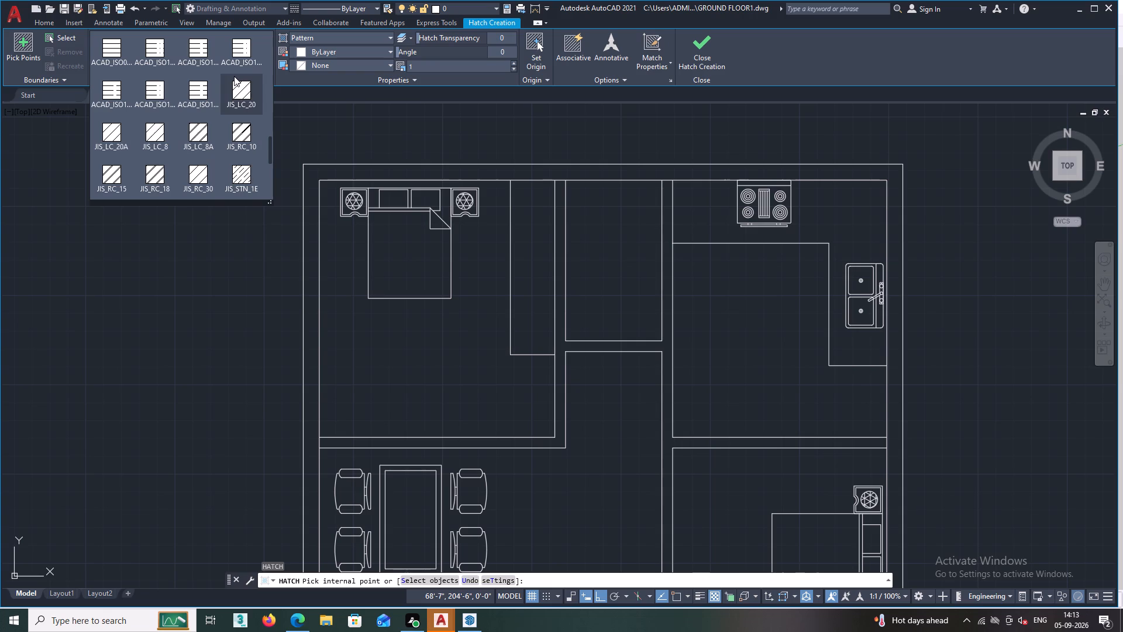
pyautogui.scroll(1, 234, 76)
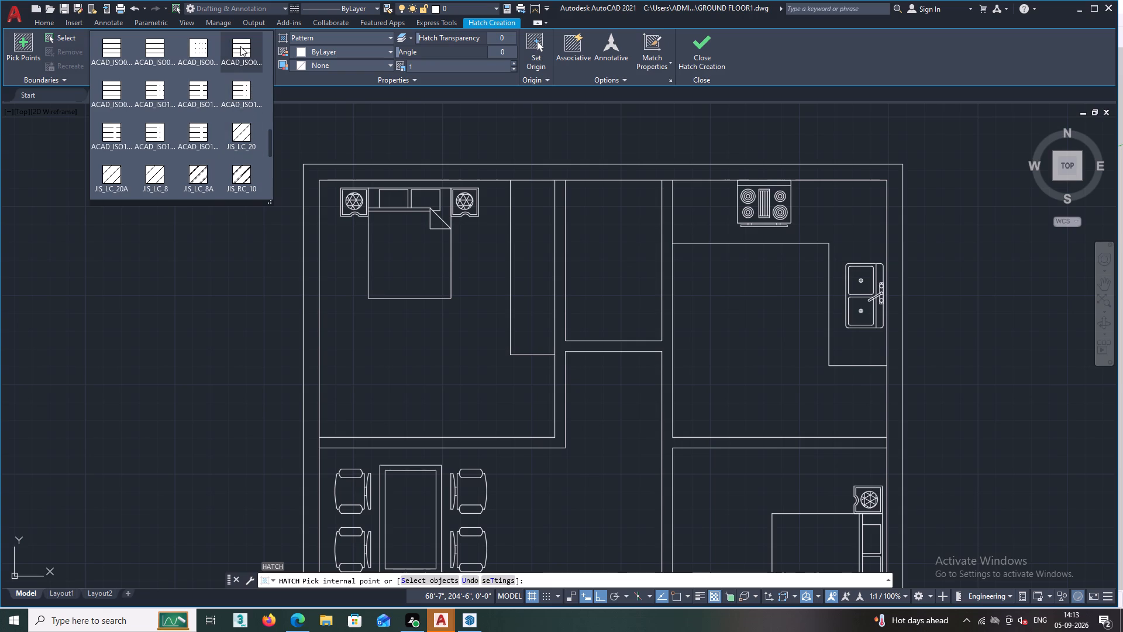
pyautogui.scroll(4, 240, 46)
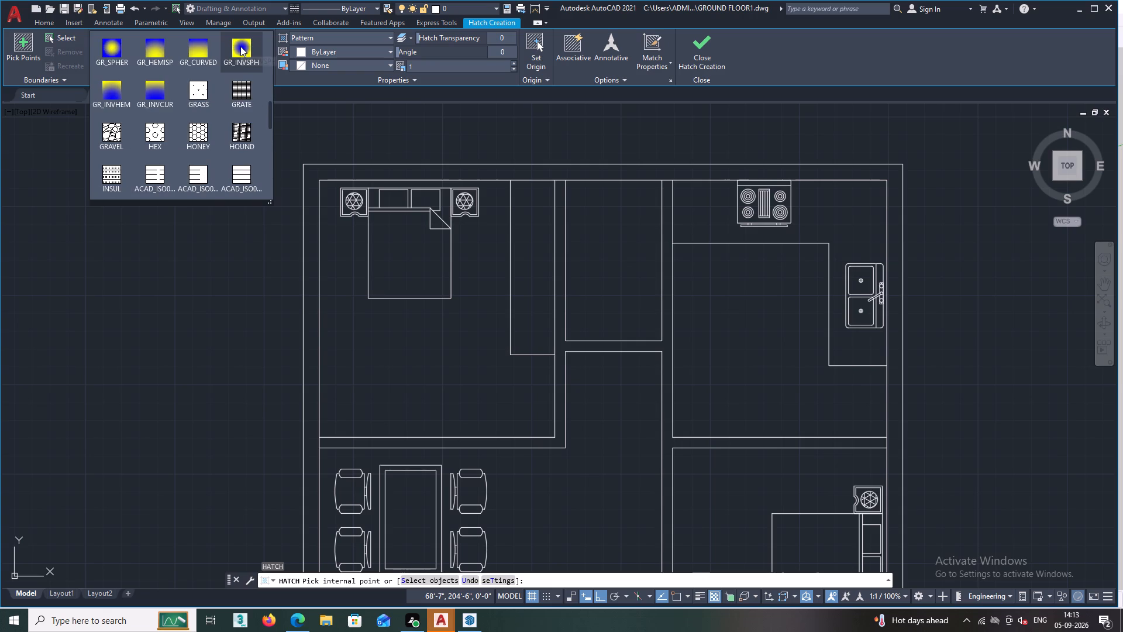
pyautogui.scroll(6, 240, 46)
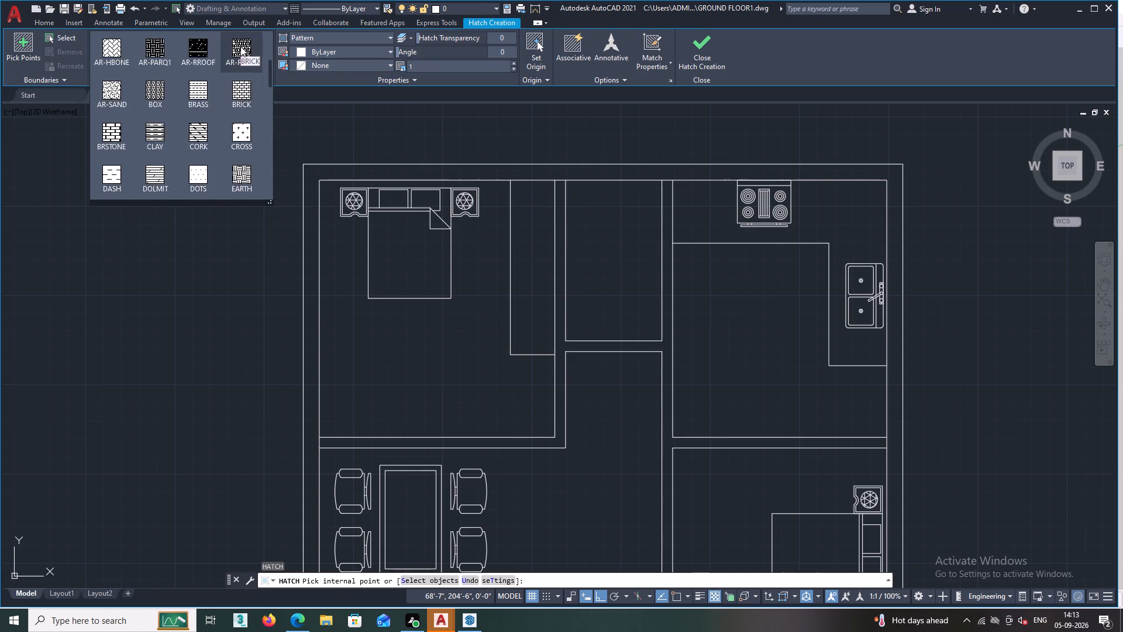
pyautogui.scroll(4, 240, 46)
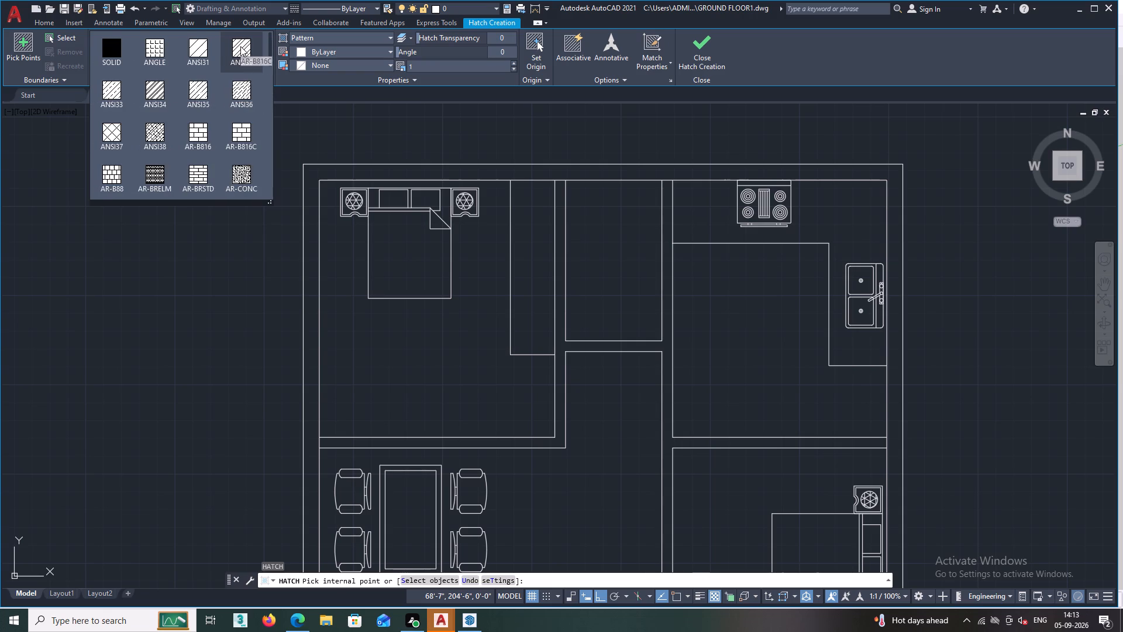
pyautogui.scroll(4, 240, 46)
pyautogui.scroll(-3, 241, 46)
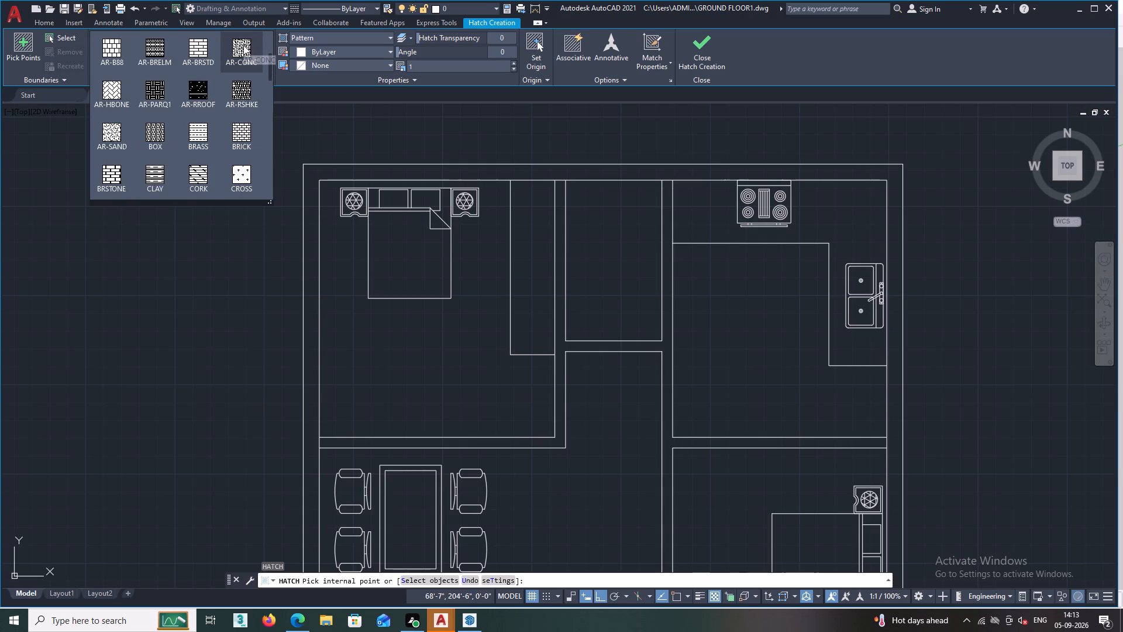
pyautogui.scroll(-3, 243, 45)
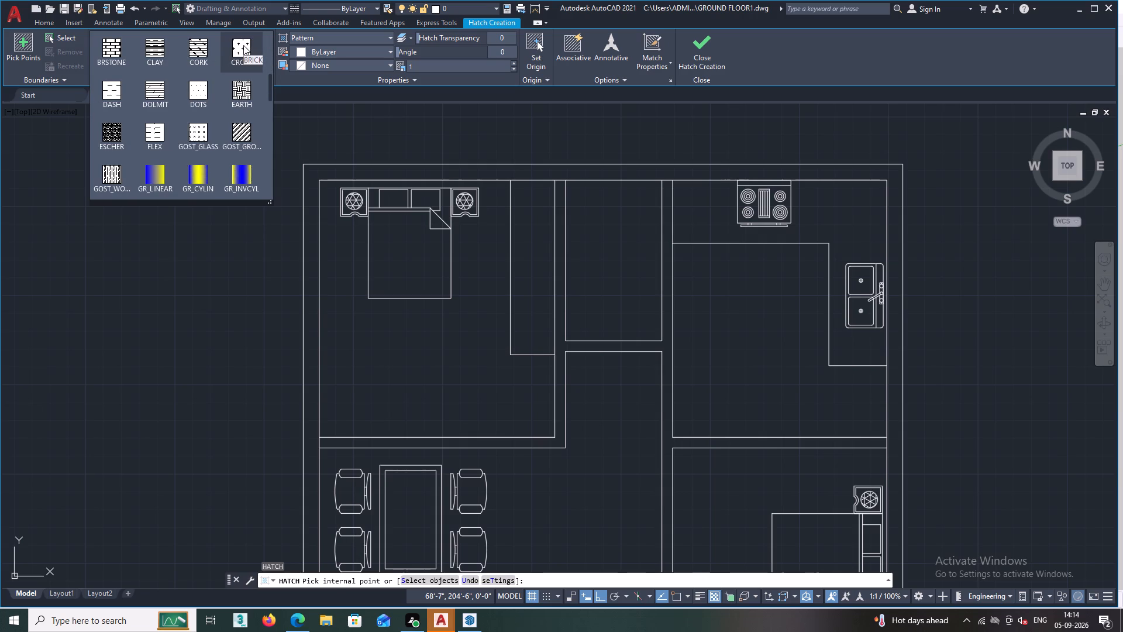
pyautogui.scroll(-1, 243, 45)
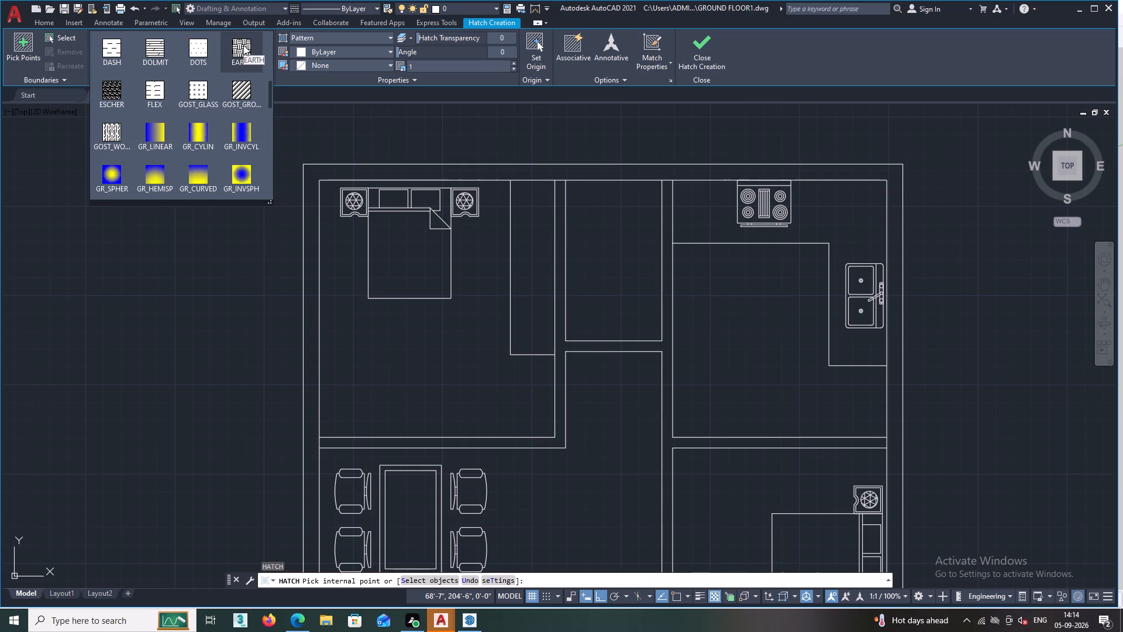
pyautogui.scroll(-4, 243, 45)
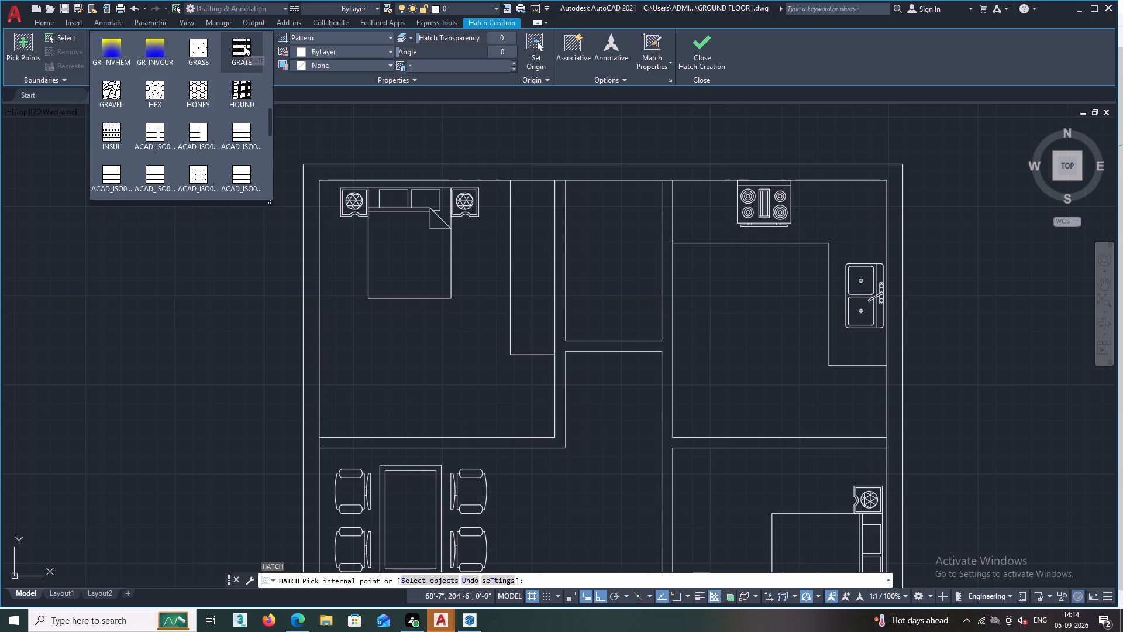
pyautogui.scroll(-2, 244, 46)
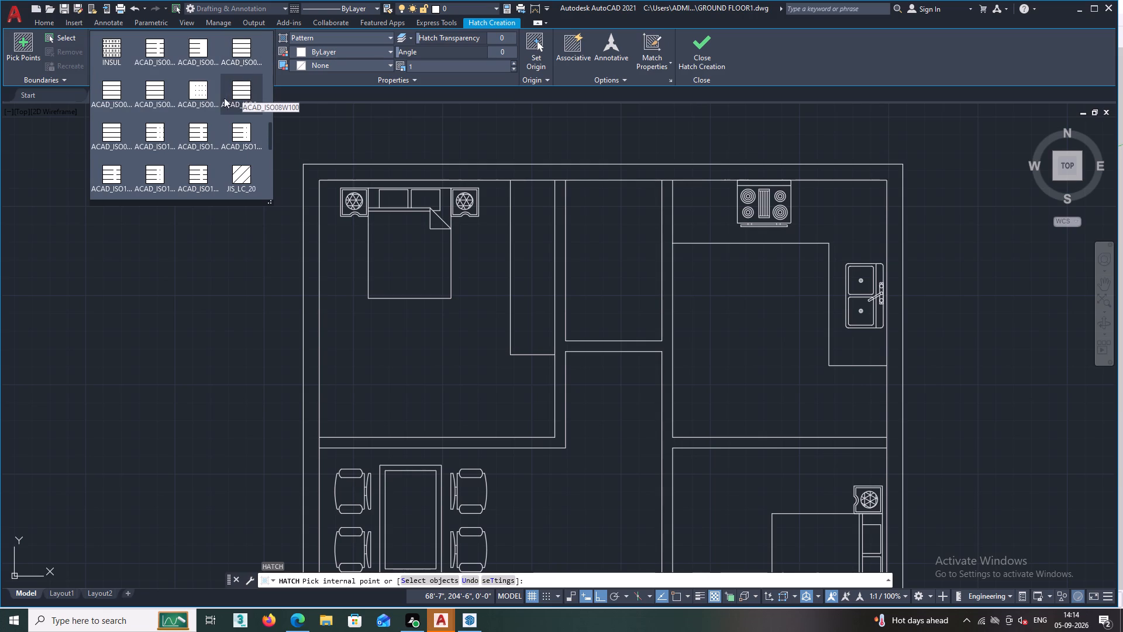
pyautogui.click(159, 99)
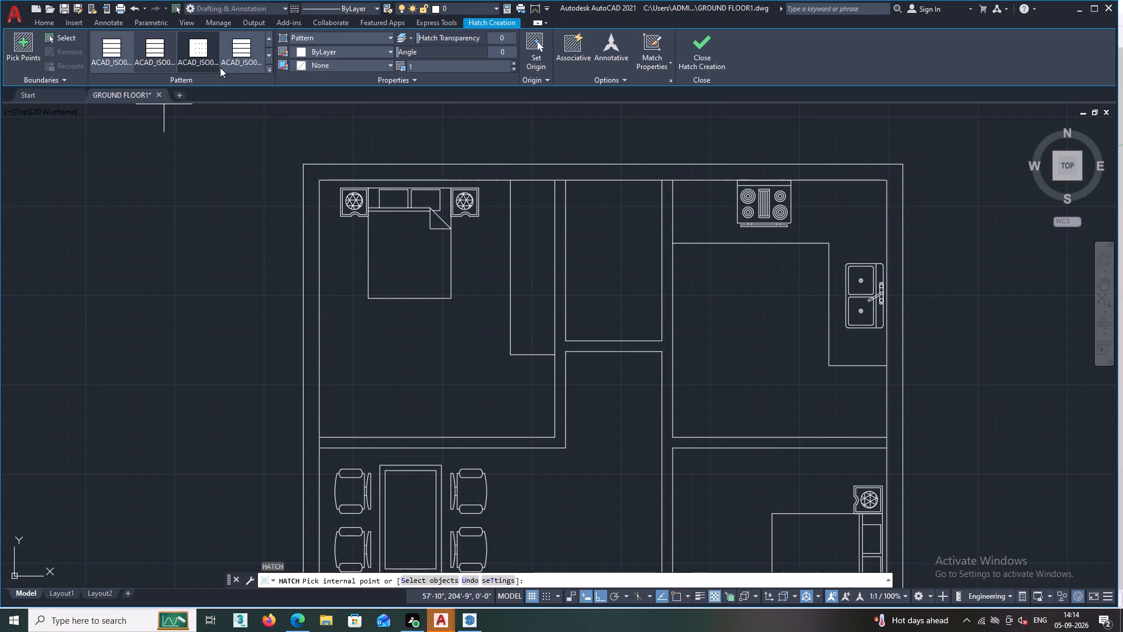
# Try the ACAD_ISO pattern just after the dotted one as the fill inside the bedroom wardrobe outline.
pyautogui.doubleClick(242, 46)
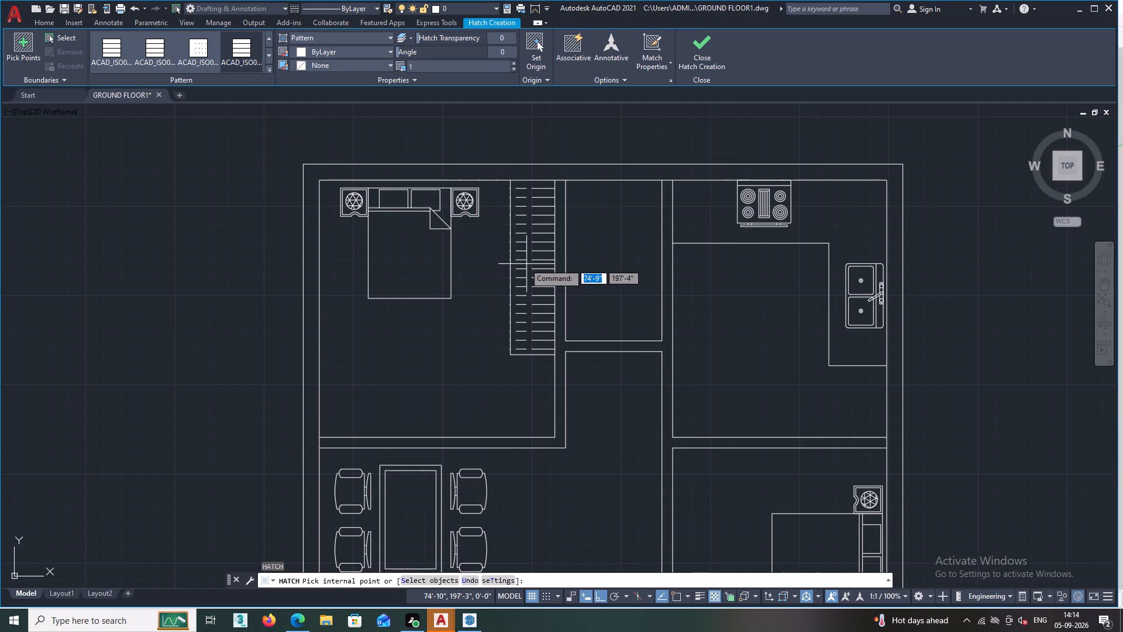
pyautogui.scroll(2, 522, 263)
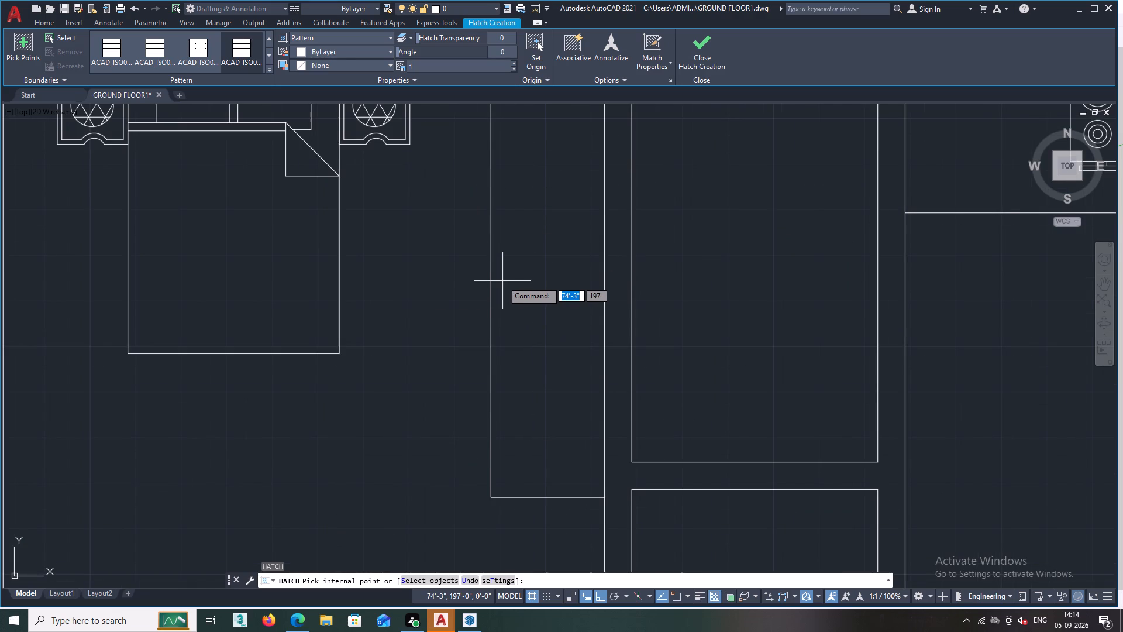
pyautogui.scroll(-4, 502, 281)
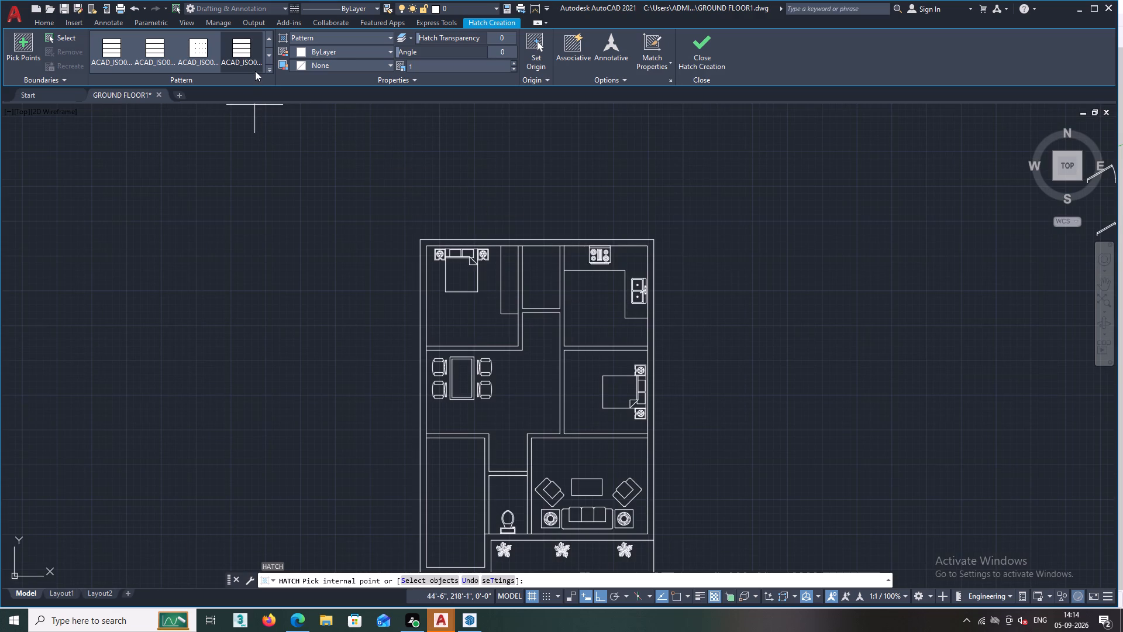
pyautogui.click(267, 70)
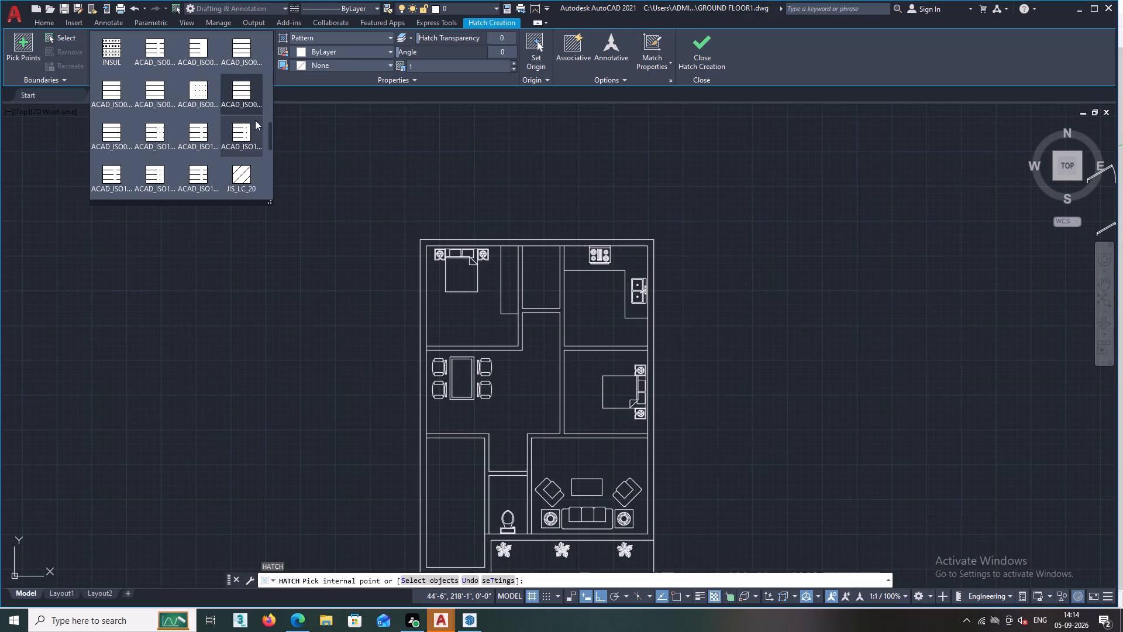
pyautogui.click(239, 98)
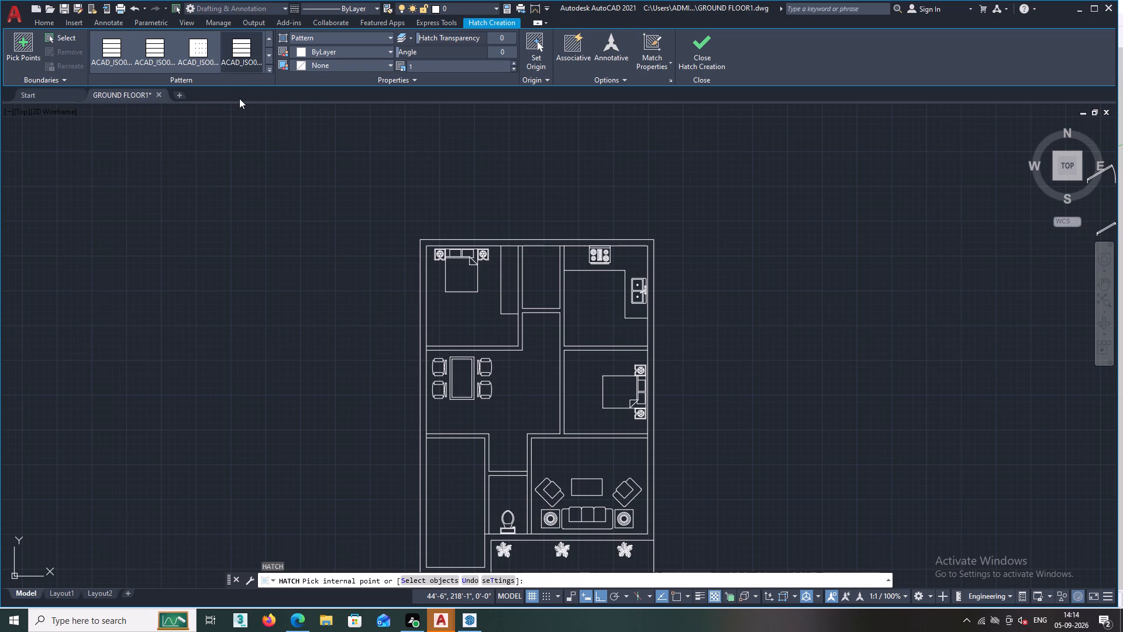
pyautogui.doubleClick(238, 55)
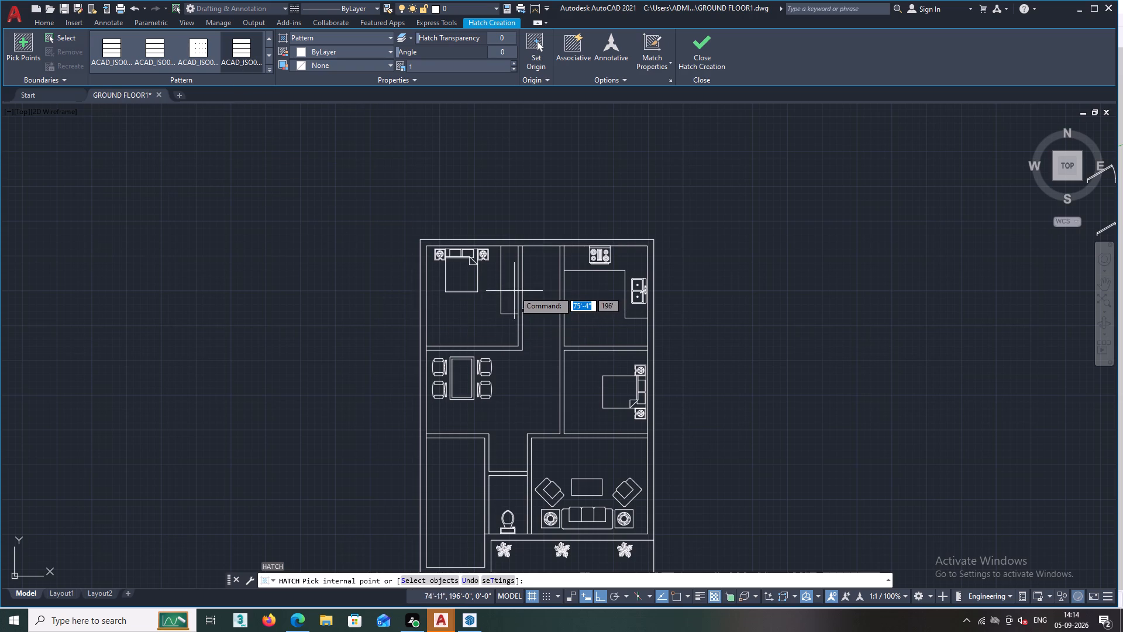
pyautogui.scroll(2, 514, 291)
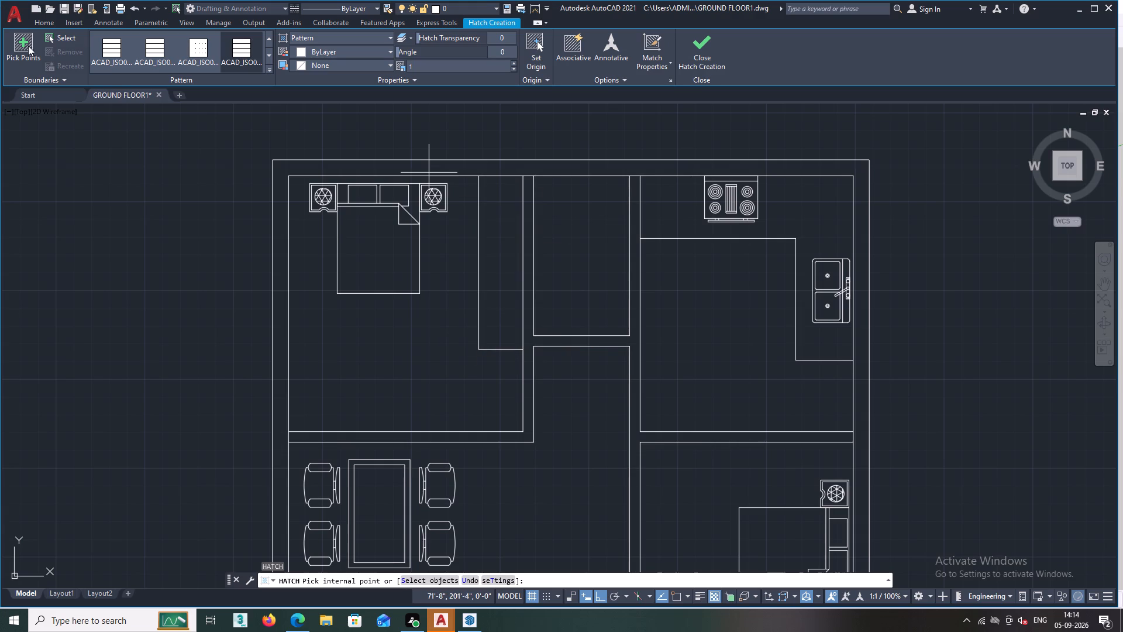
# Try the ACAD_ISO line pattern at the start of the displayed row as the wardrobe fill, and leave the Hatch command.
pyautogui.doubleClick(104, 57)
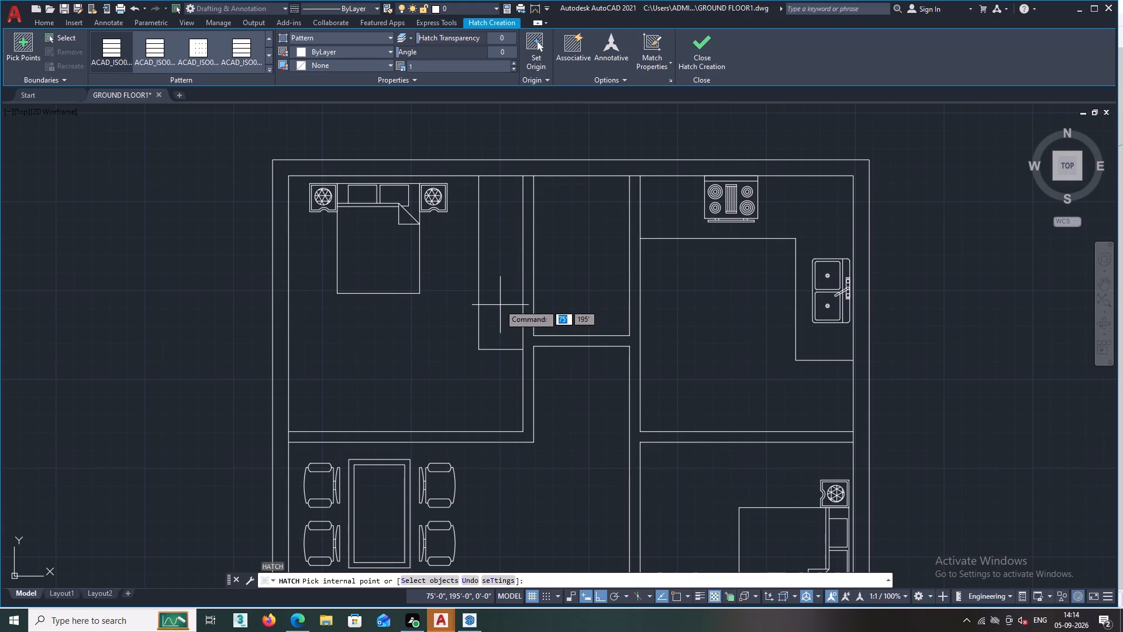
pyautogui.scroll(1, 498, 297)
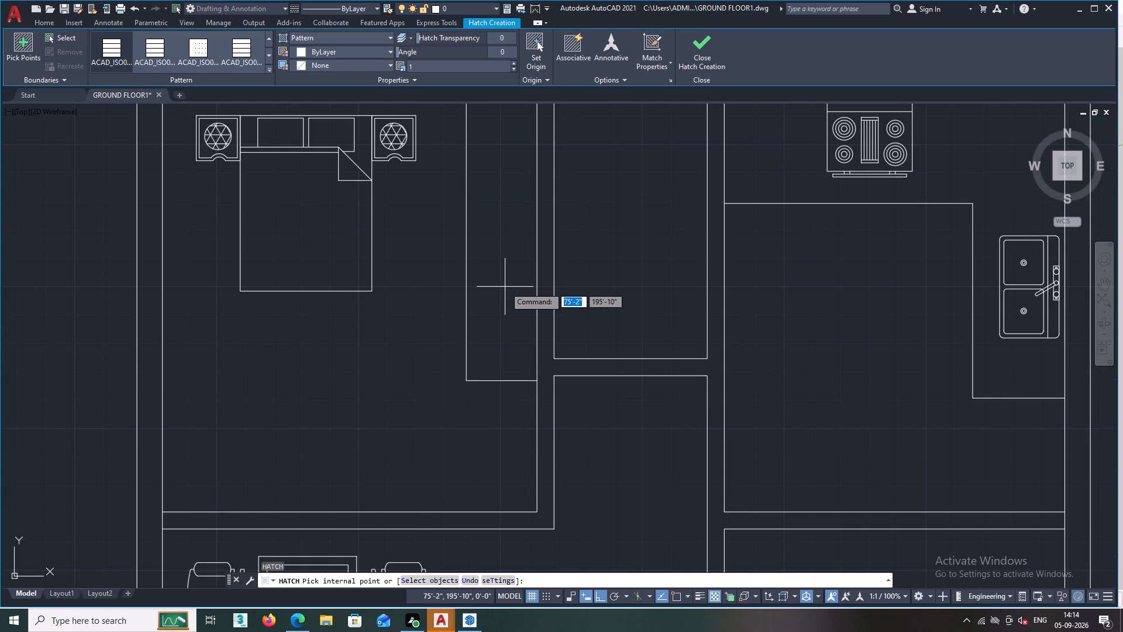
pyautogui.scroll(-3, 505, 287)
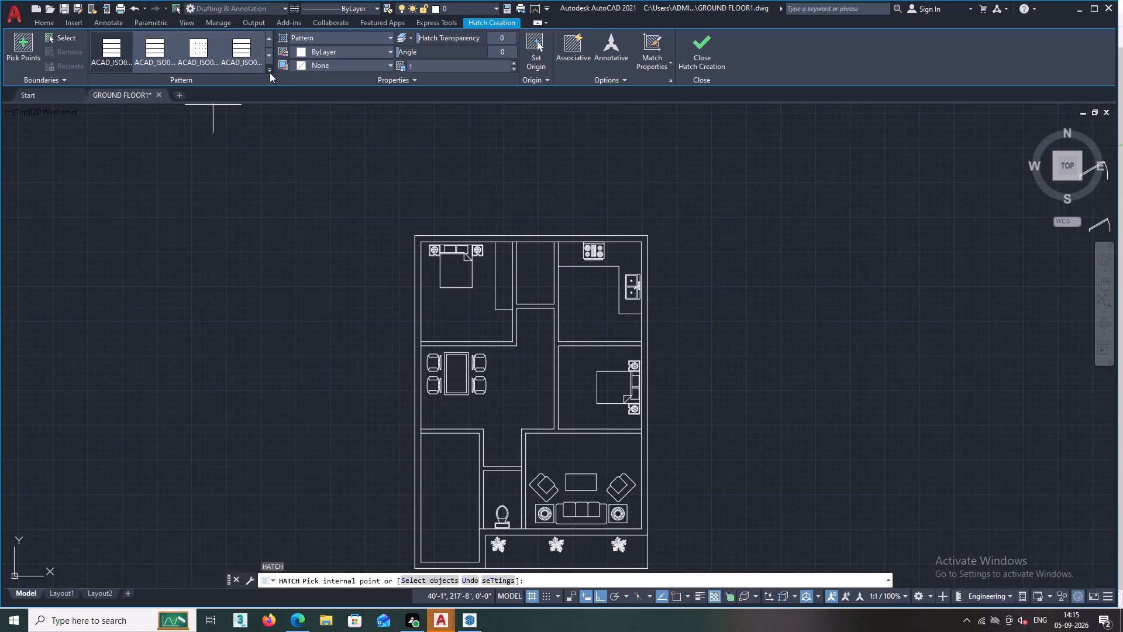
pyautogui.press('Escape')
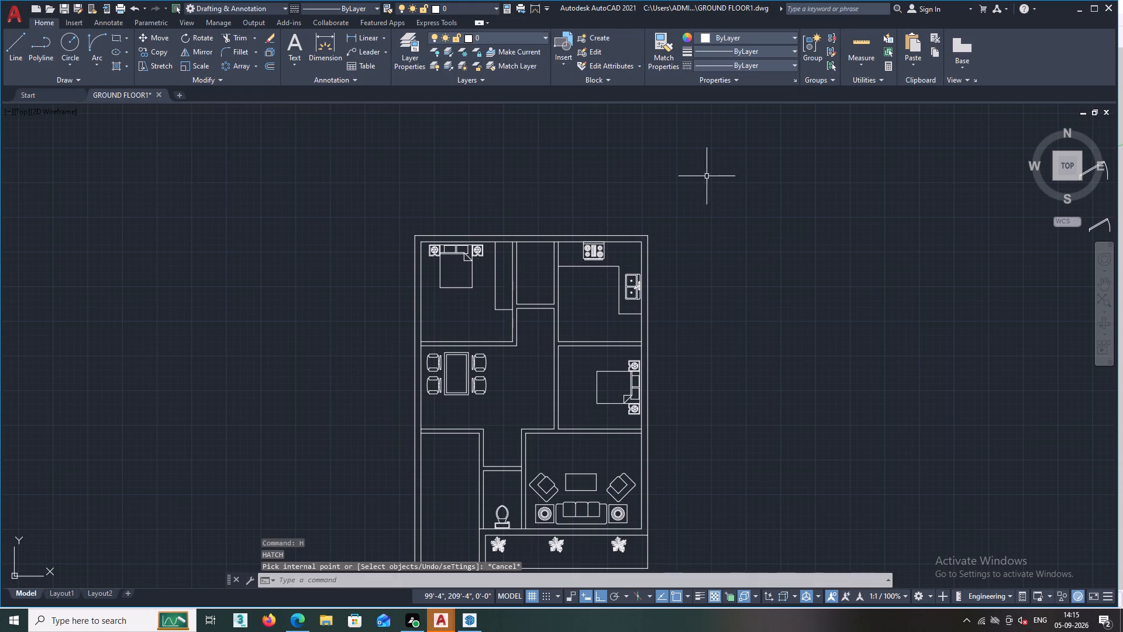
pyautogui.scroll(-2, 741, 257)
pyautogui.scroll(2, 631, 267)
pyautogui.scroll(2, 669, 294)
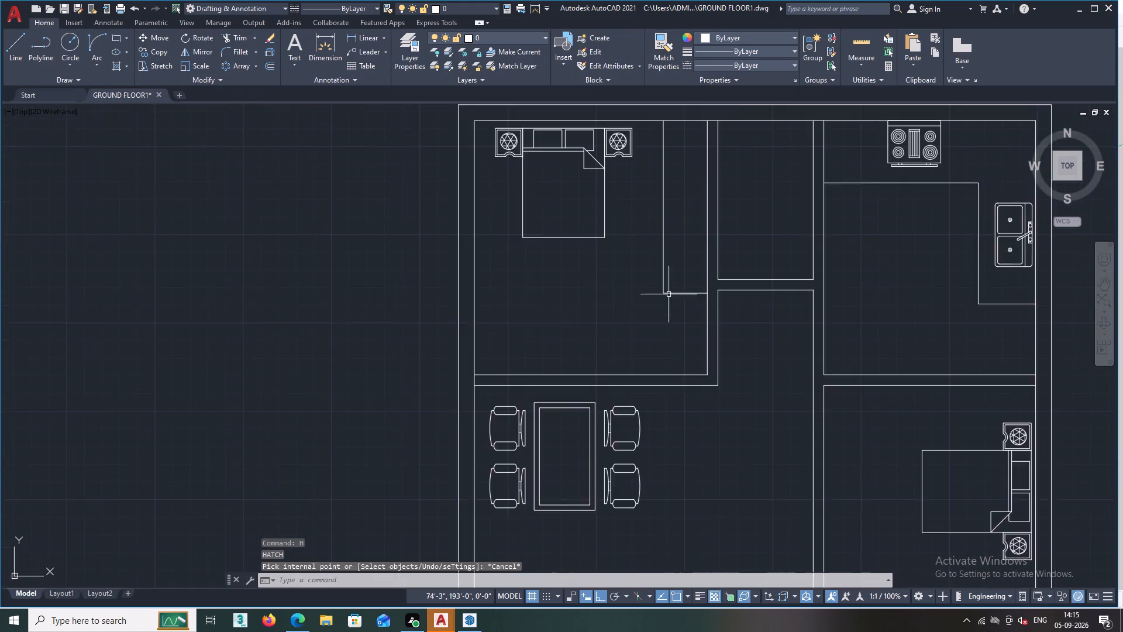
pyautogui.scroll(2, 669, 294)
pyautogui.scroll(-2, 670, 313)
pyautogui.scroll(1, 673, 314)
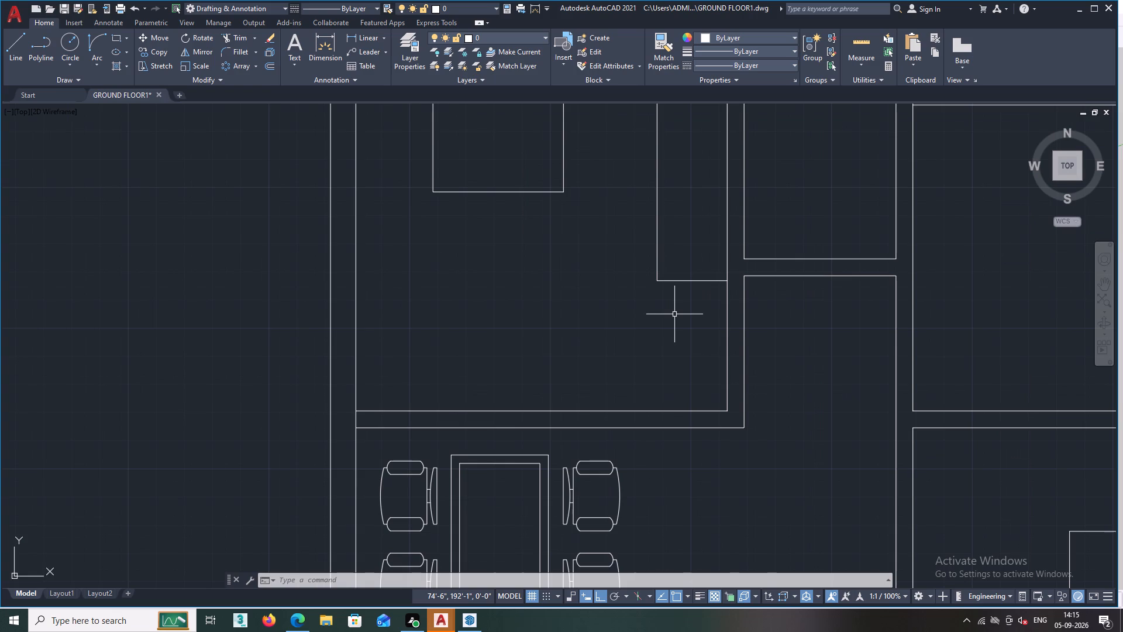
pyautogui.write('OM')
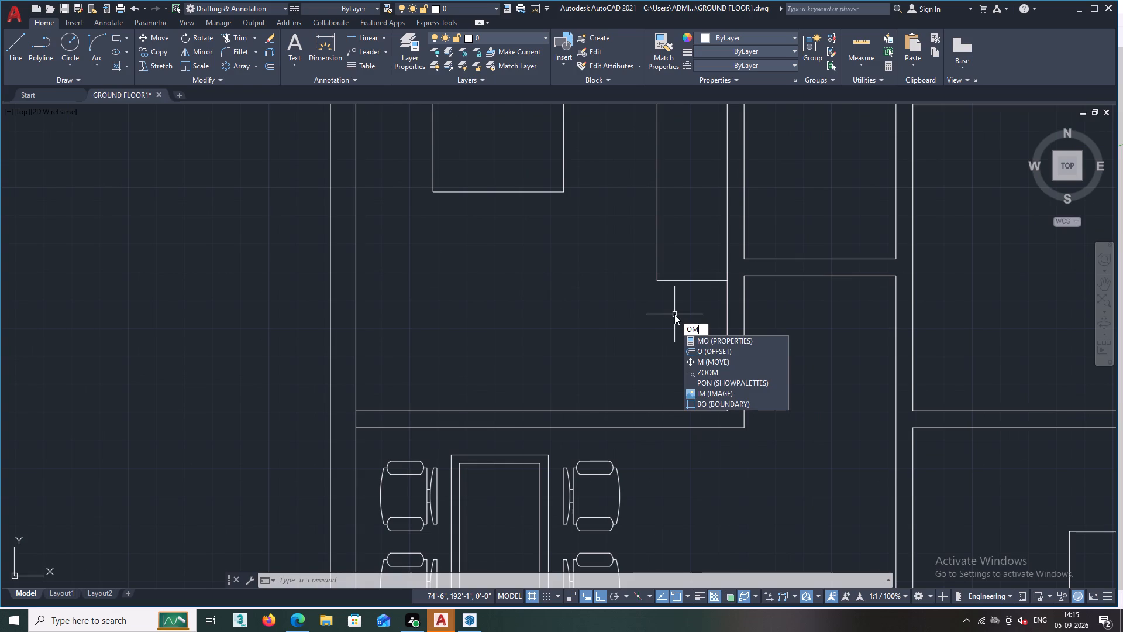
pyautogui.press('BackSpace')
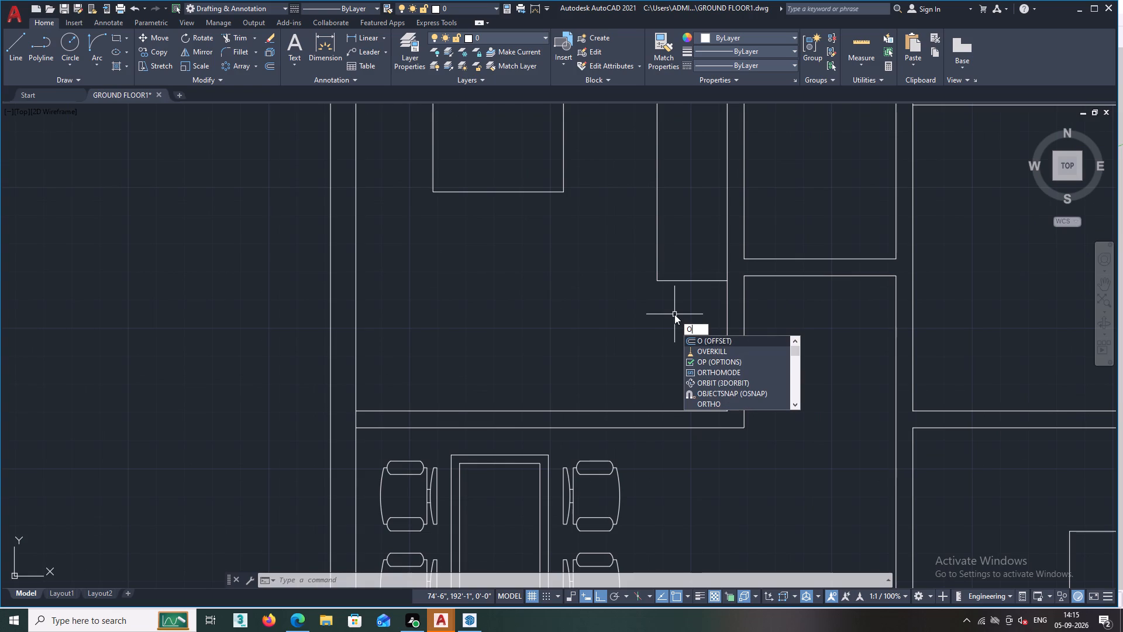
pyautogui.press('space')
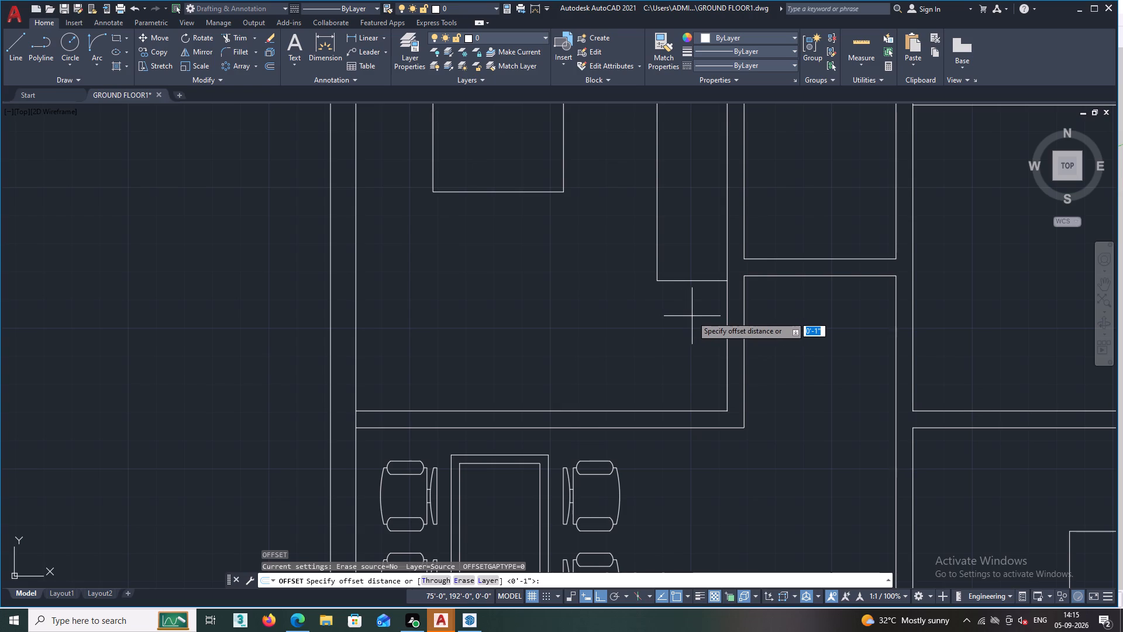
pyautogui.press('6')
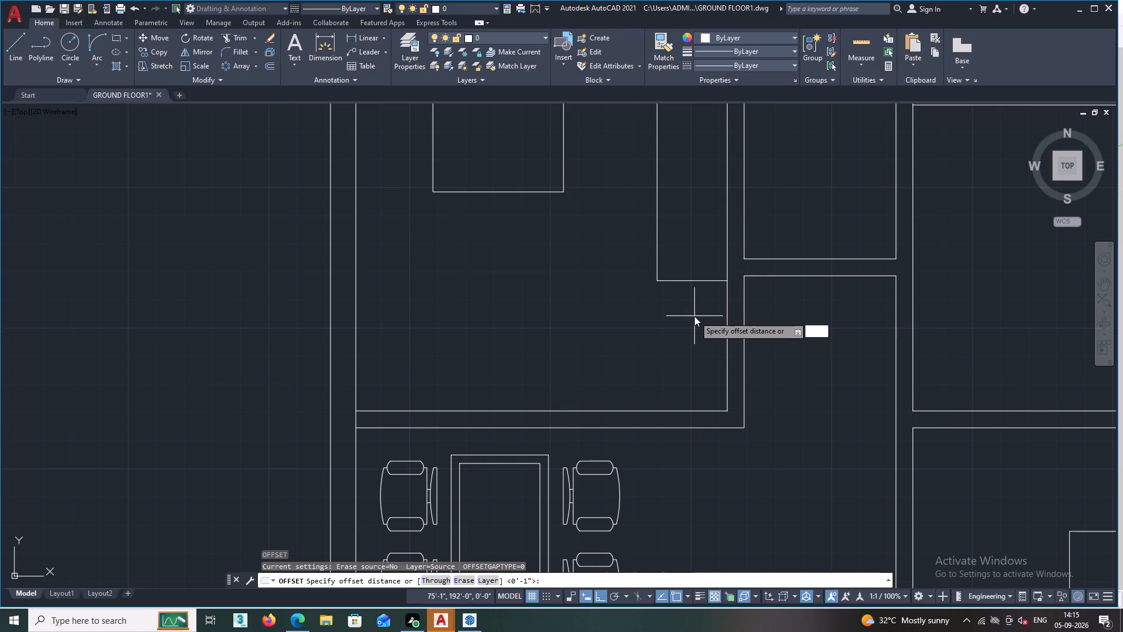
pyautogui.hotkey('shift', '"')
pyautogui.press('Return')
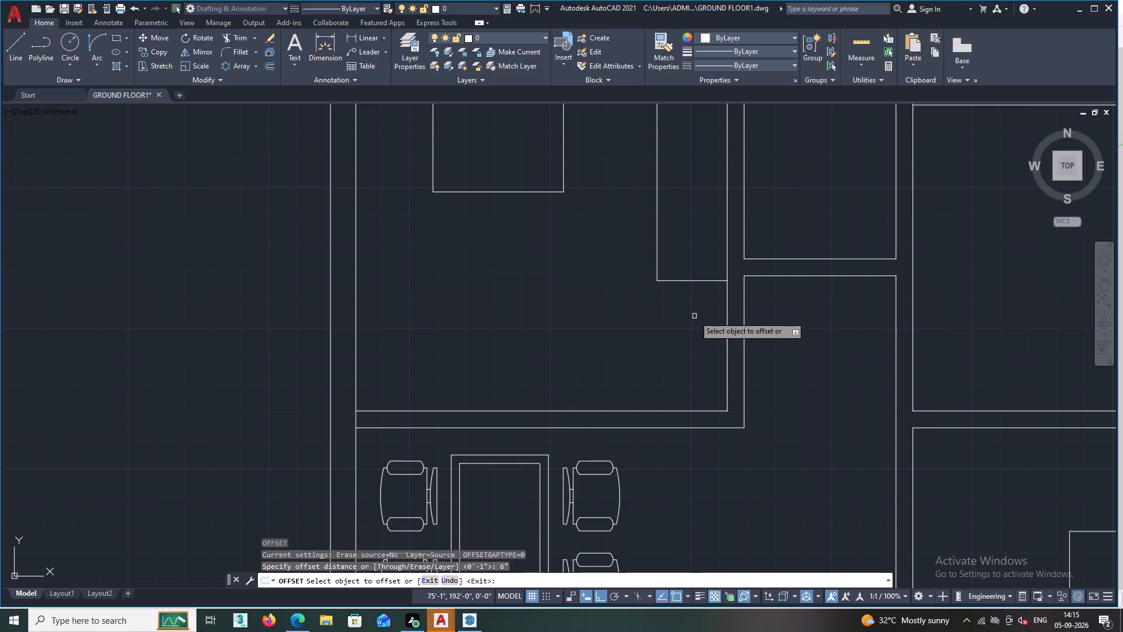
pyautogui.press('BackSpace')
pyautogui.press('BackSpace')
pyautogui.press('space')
# Offset the wardrobe's bottom line 4" upward into the wardrobe.
pyautogui.press('space')
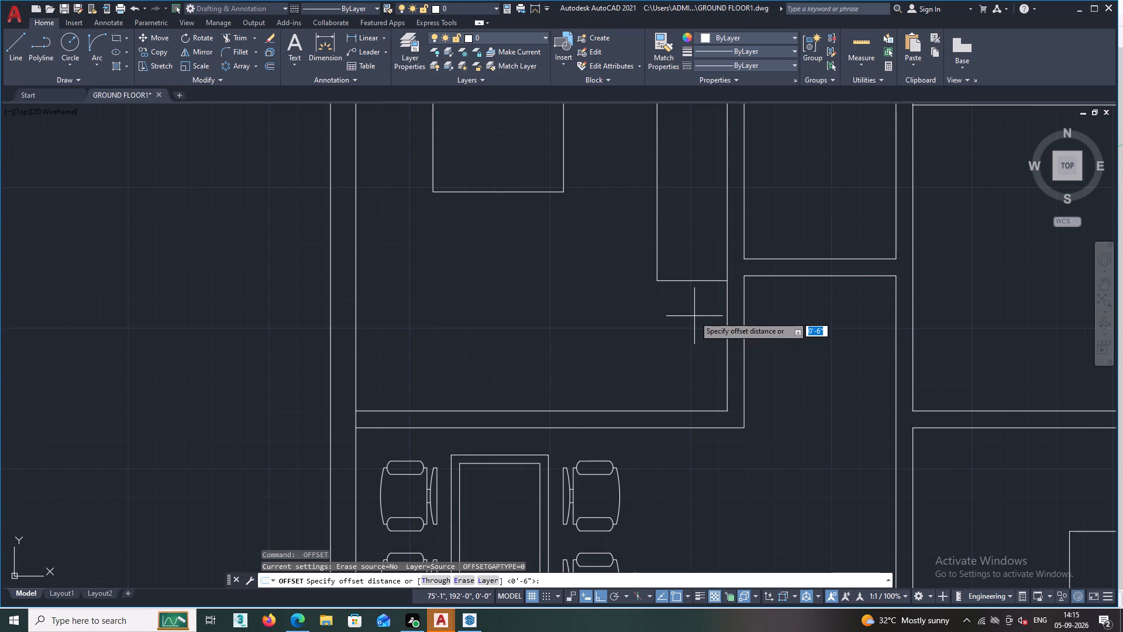
pyautogui.press('4')
pyautogui.hotkey('shift', '"')
pyautogui.press('Return')
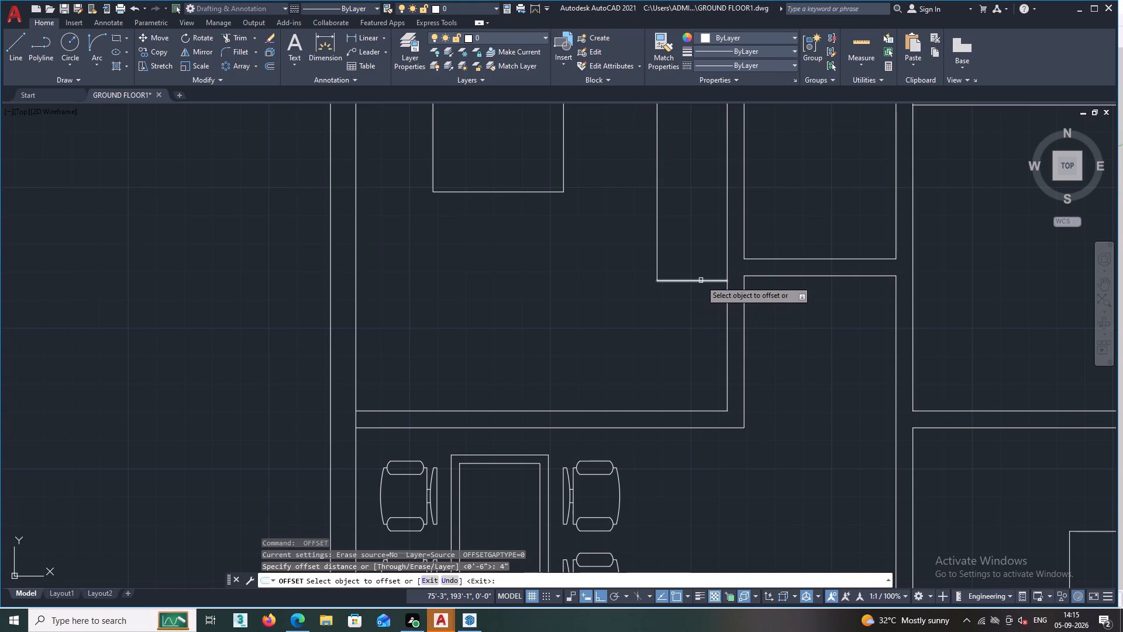
pyautogui.click(701, 280)
pyautogui.click(704, 255)
pyautogui.scroll(-1, 659, 303)
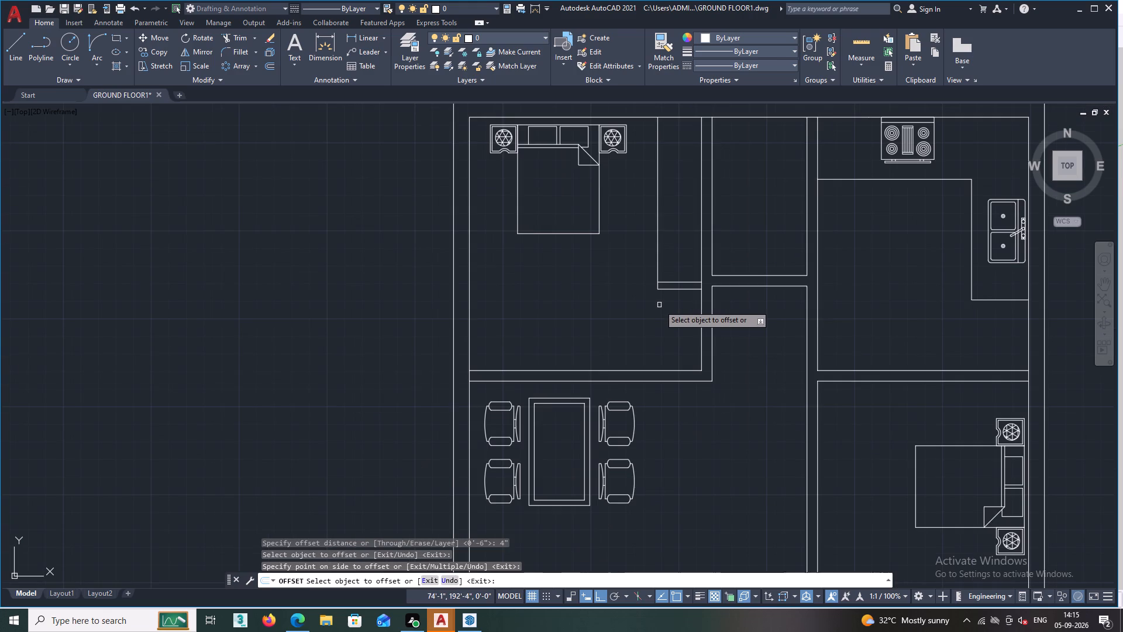
pyautogui.scroll(1, 655, 309)
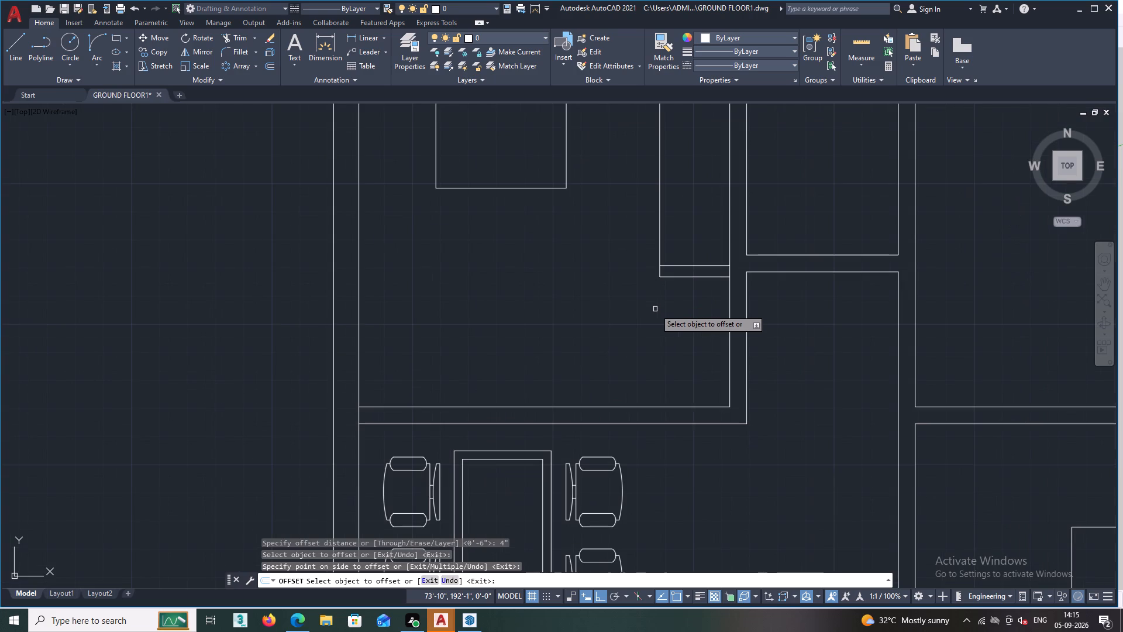
pyautogui.press('space')
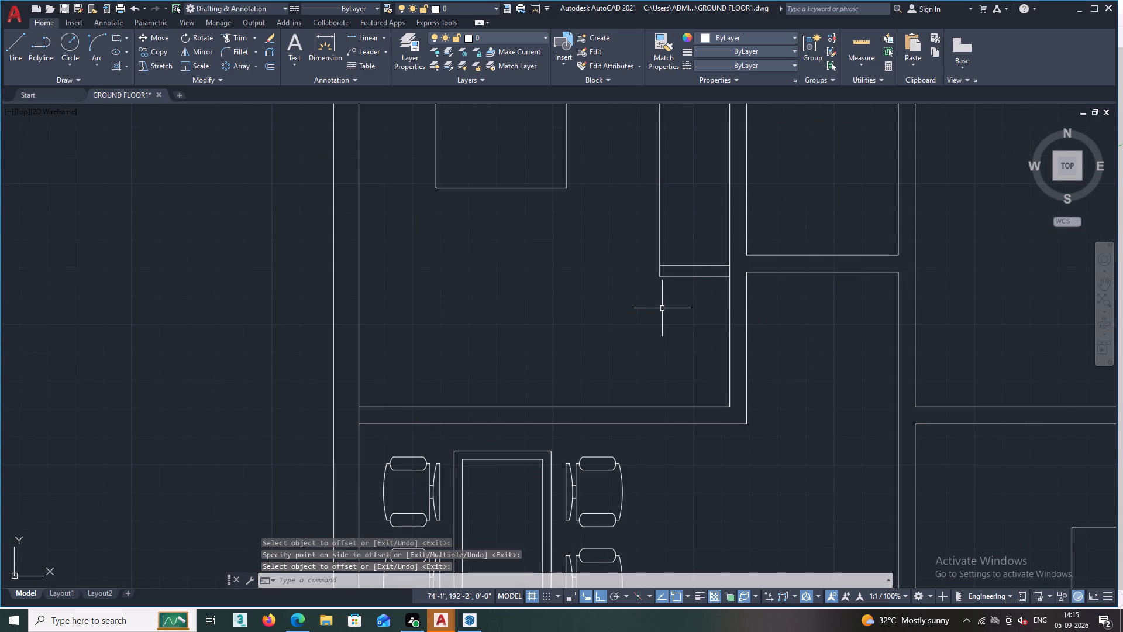
# Start a Copy of the new offset line inside the wardrobe, using its left endpoint as the base point.
pyautogui.click(697, 266)
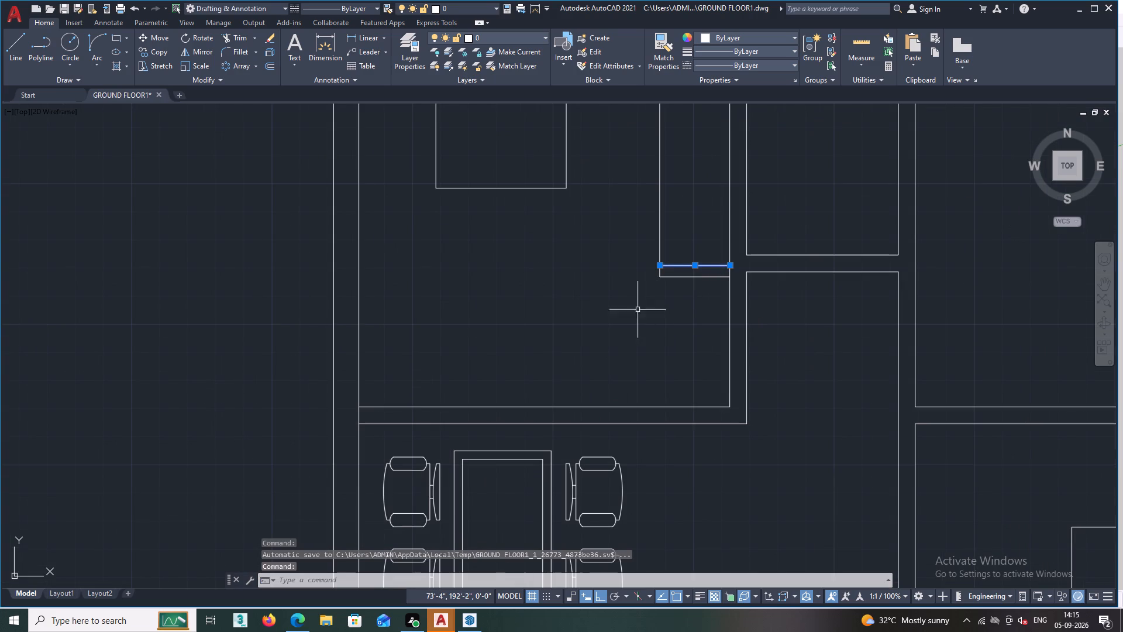
pyautogui.press('c')
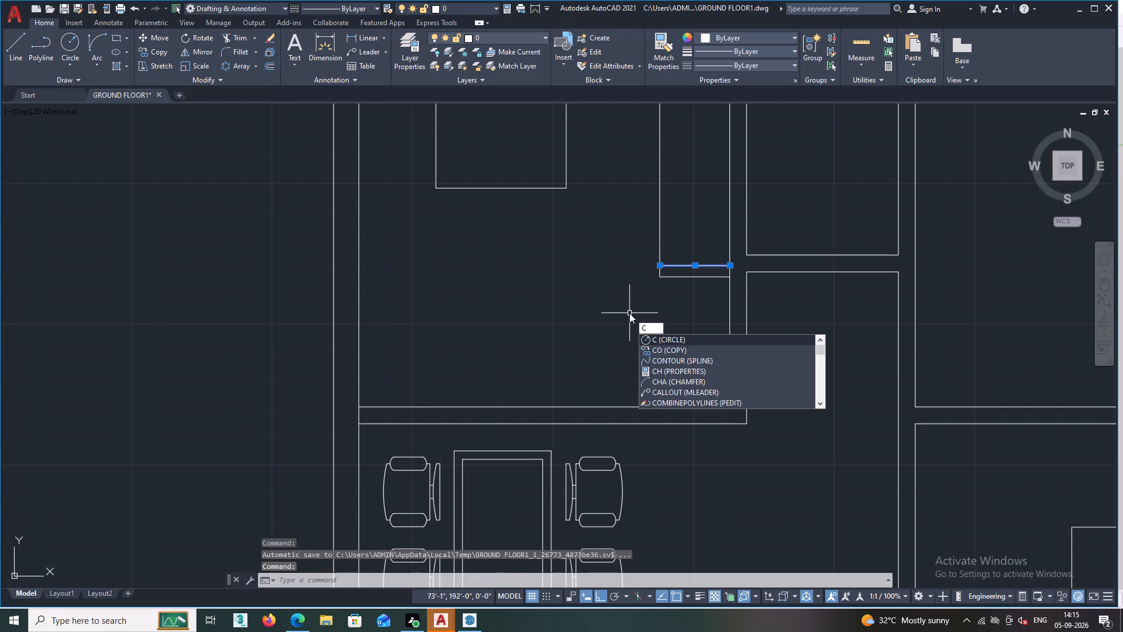
pyautogui.press('o')
pyautogui.press('space')
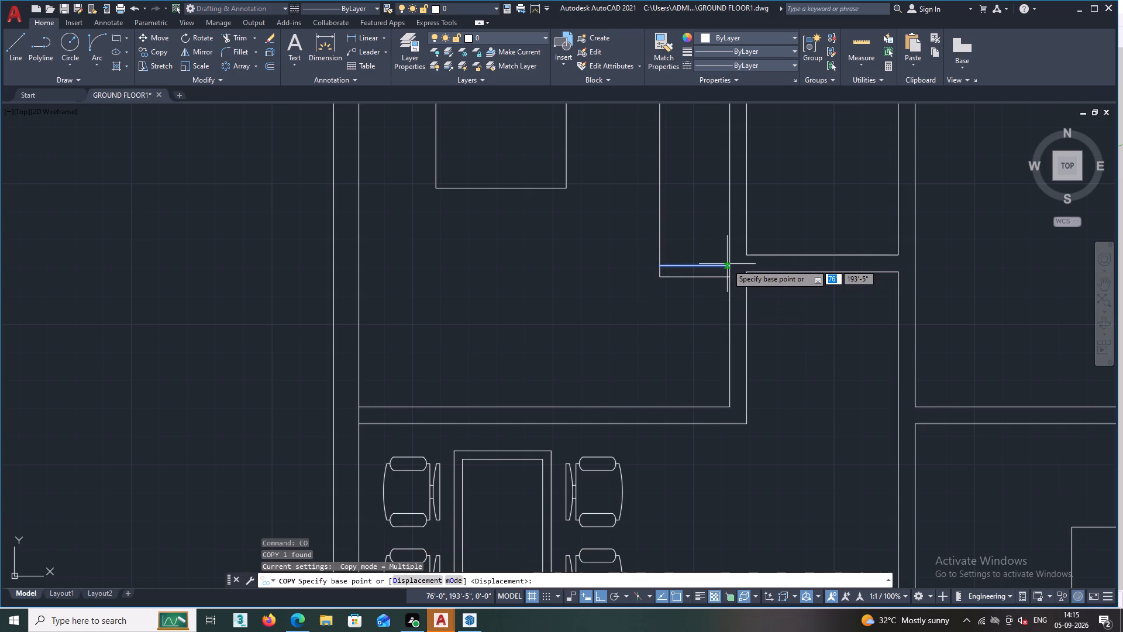
pyautogui.click(660, 265)
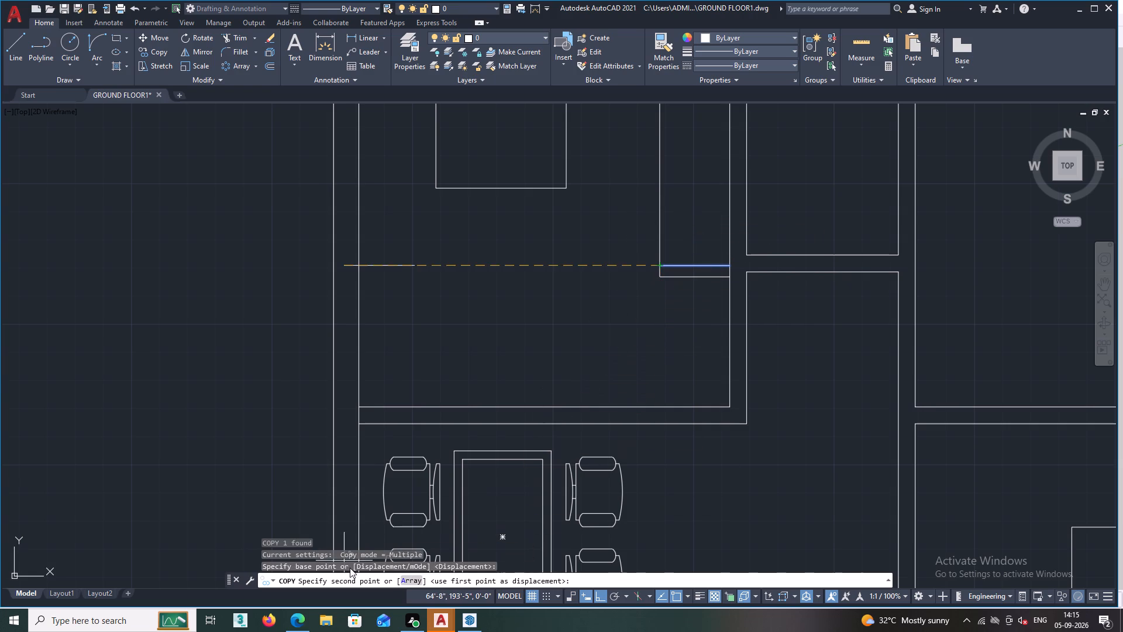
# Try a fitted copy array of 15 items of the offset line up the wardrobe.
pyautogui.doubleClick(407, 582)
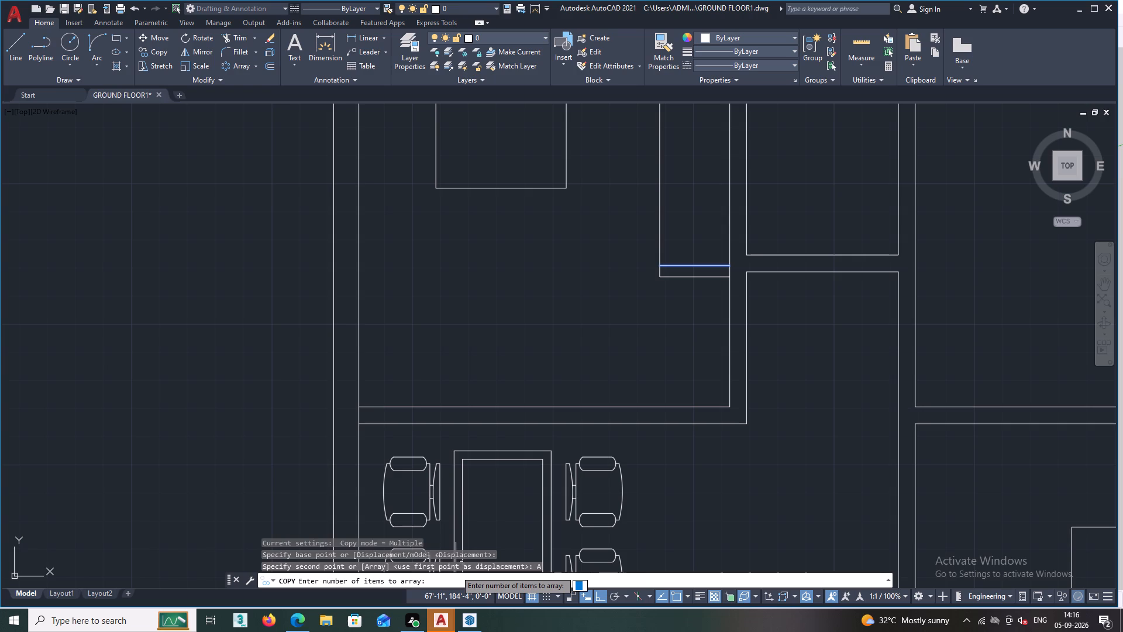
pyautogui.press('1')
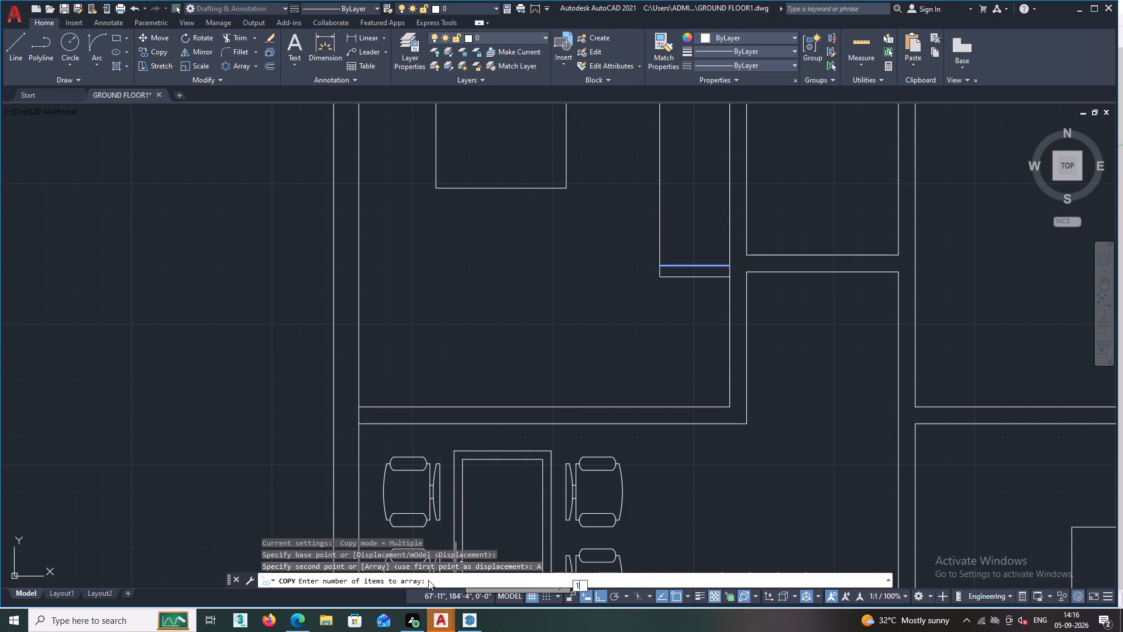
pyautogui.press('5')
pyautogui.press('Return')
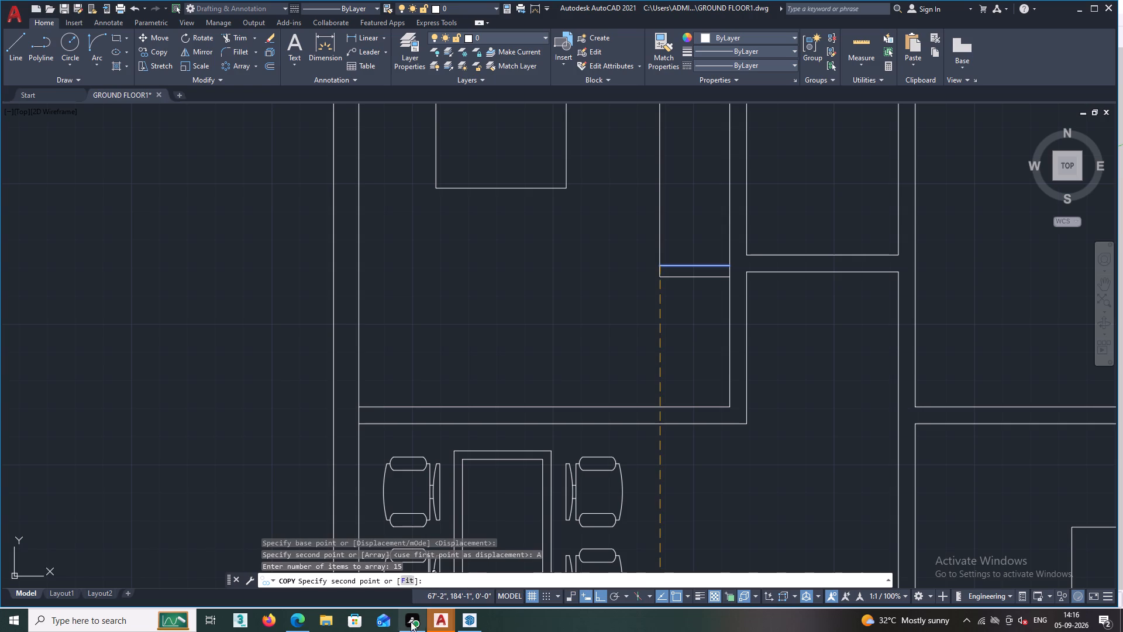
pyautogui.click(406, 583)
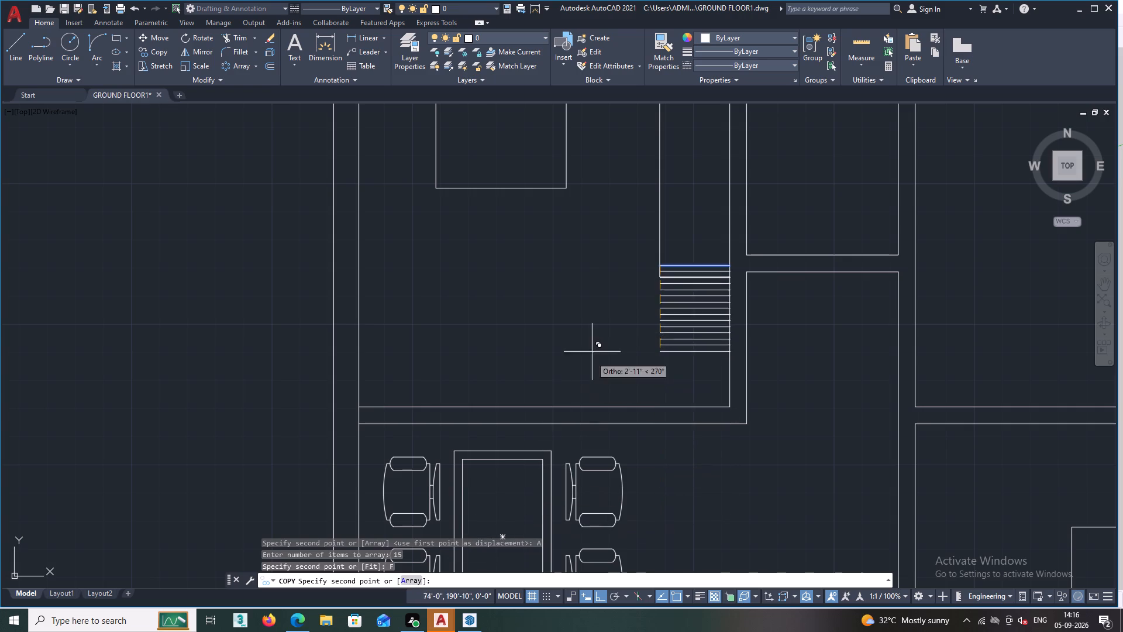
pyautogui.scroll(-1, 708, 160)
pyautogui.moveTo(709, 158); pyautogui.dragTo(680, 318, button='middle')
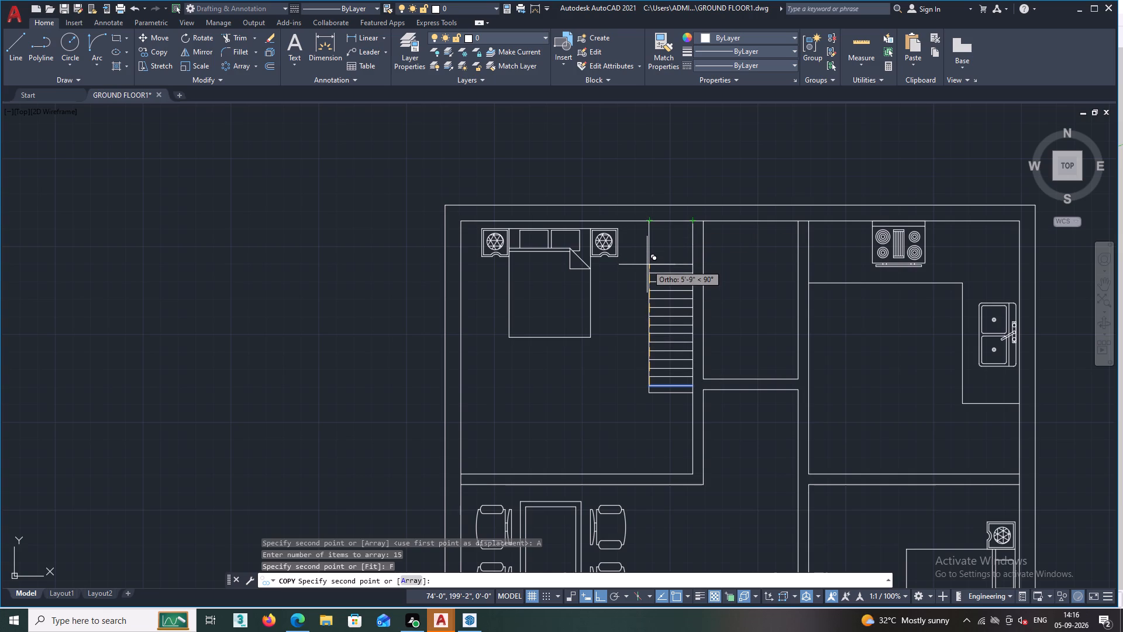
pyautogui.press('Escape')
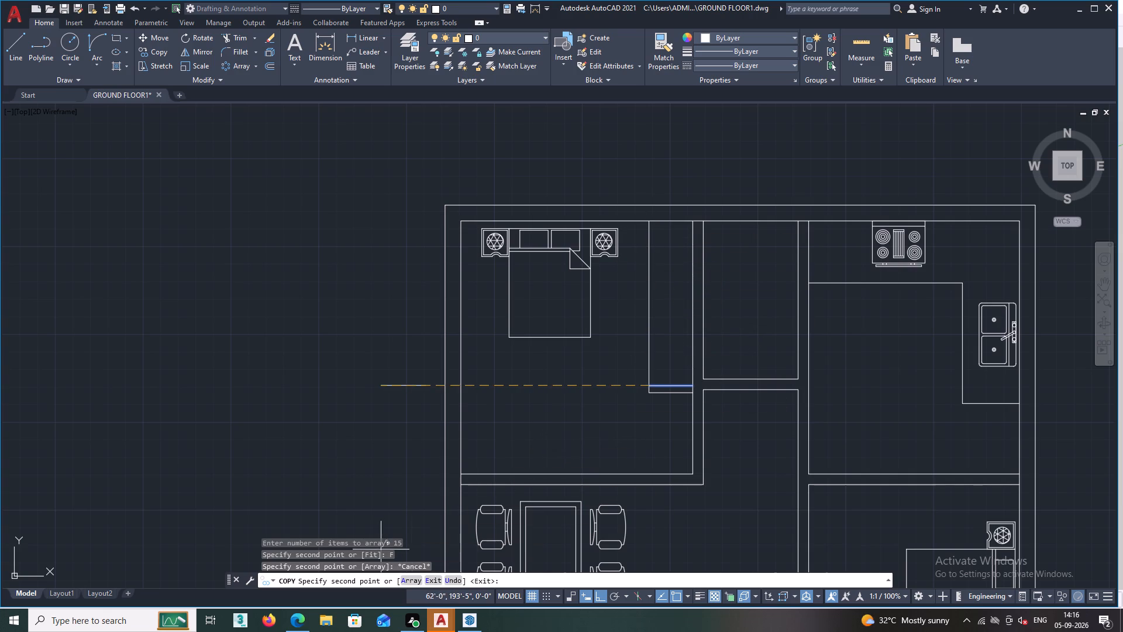
# Array the offset line as 20 items with the Fit option, ending at the wardrobe's top-left corner on the inner wall line.
pyautogui.doubleClick(406, 580)
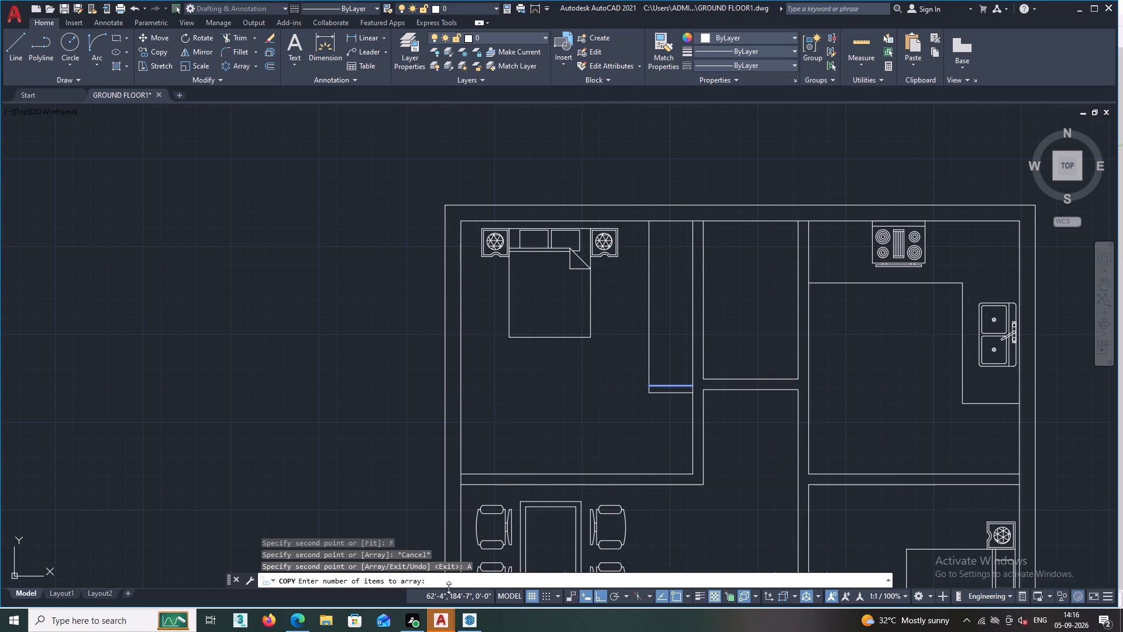
pyautogui.press('2')
pyautogui.press('0')
pyautogui.press('Return')
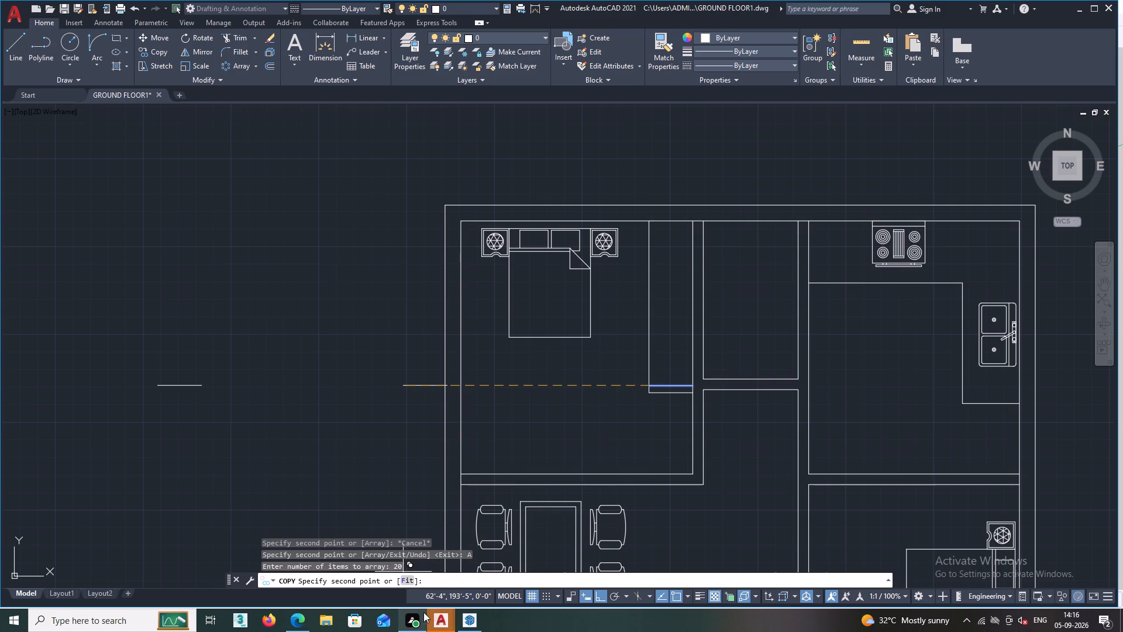
pyautogui.click(409, 580)
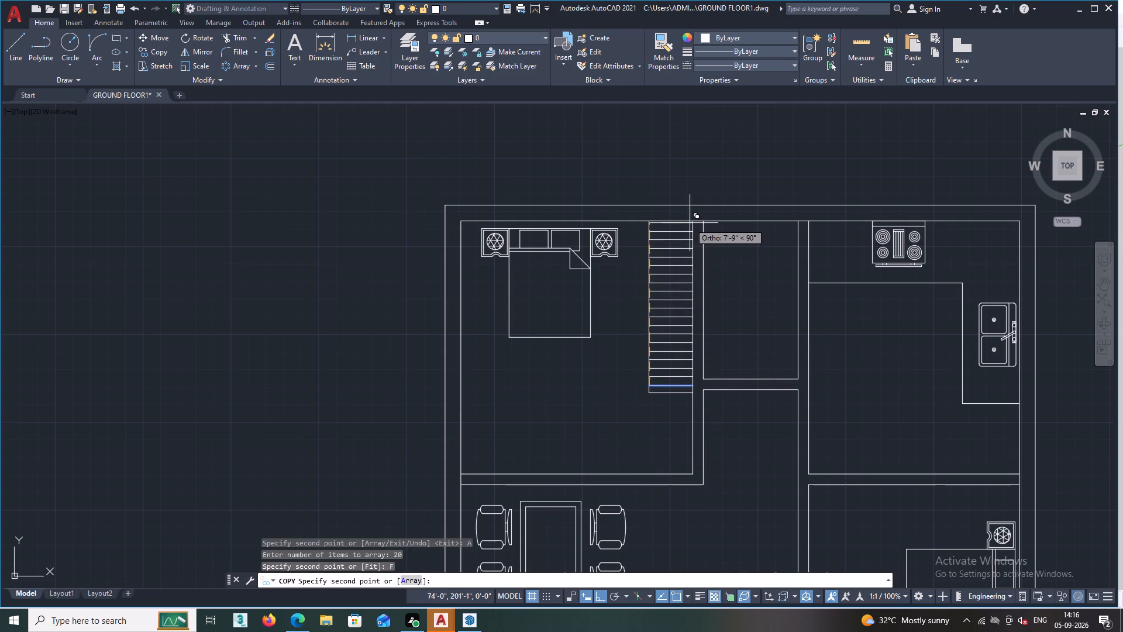
pyautogui.scroll(3, 688, 219)
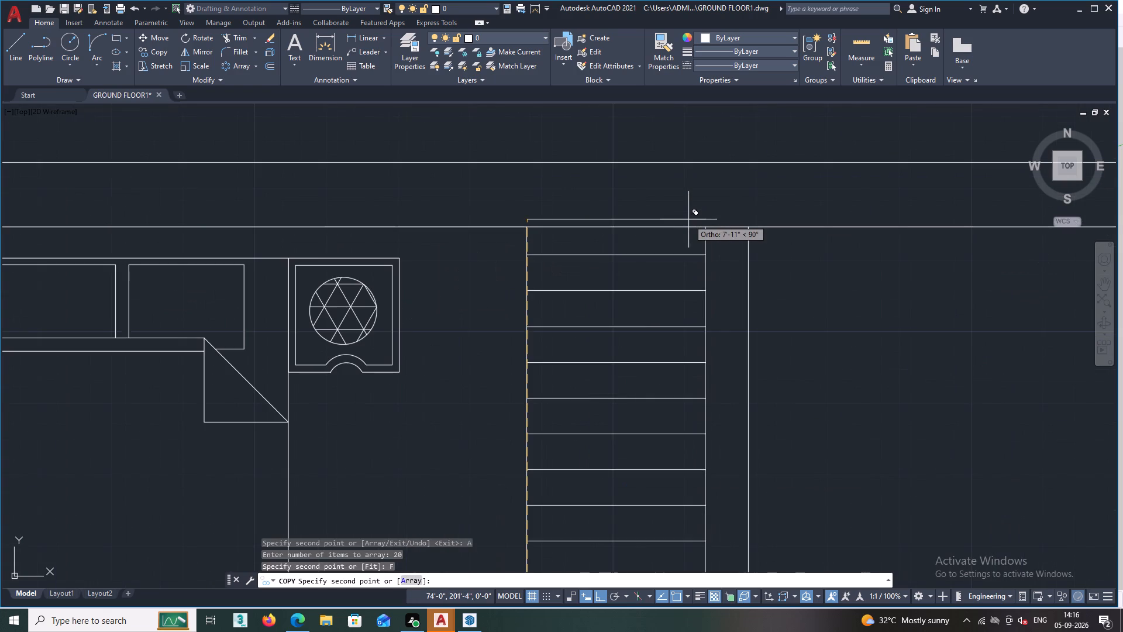
pyautogui.doubleClick(529, 227)
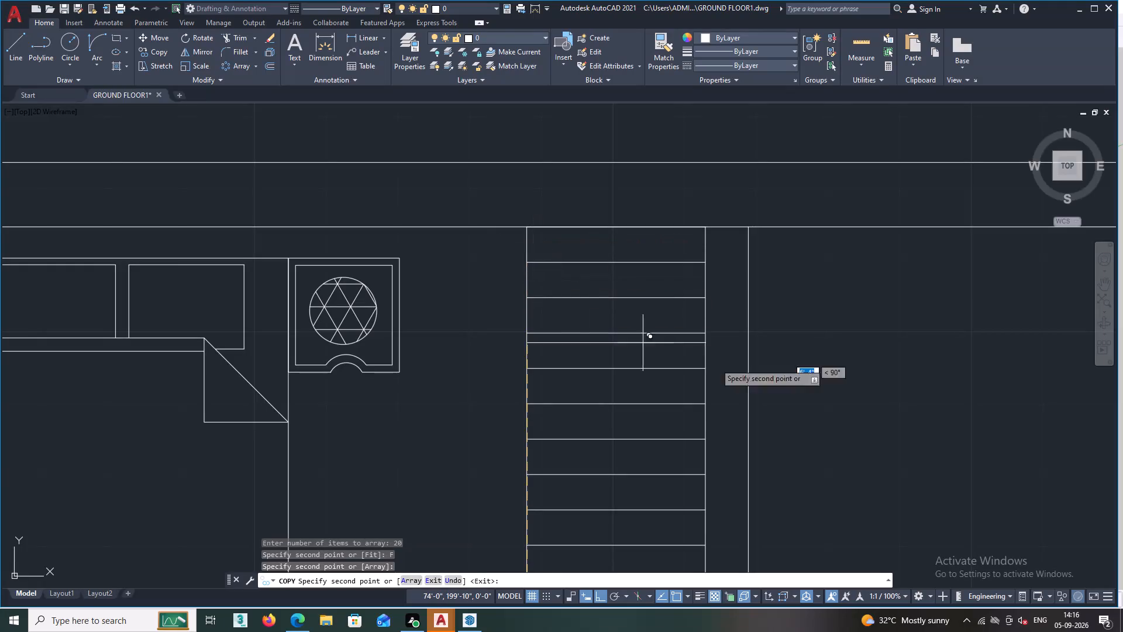
pyautogui.press('Escape')
pyautogui.scroll(-5, 886, 403)
pyautogui.scroll(3, 868, 459)
pyautogui.scroll(-3, 857, 454)
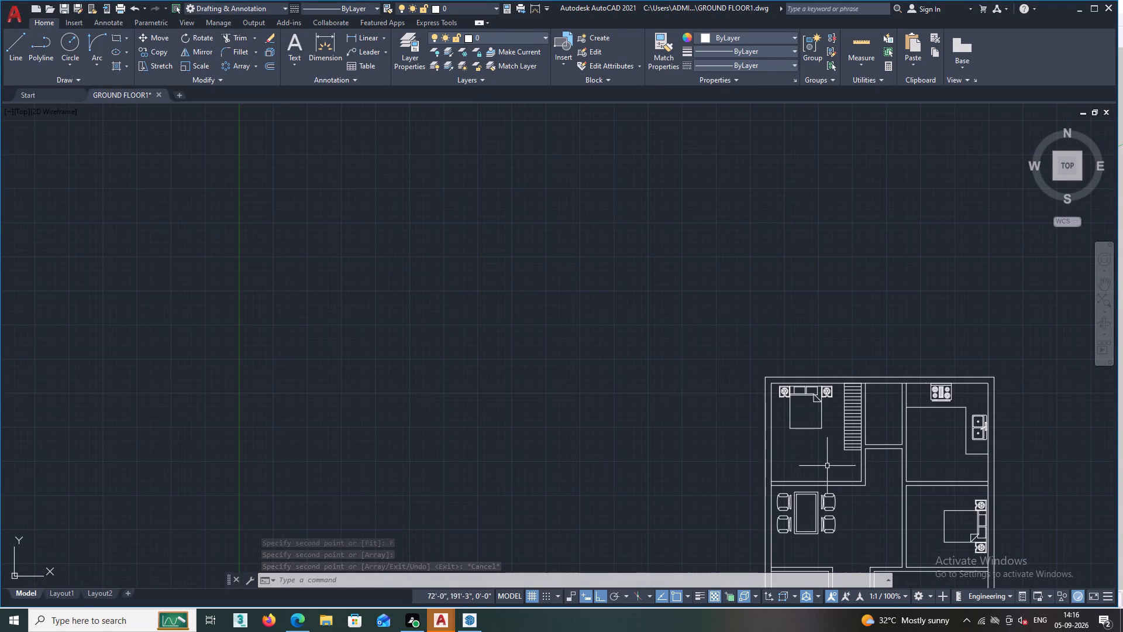
# Look over the ground floor plan from the bedroom wardrobe and dining area down to the living room's upper wall.
pyautogui.scroll(2, 871, 451)
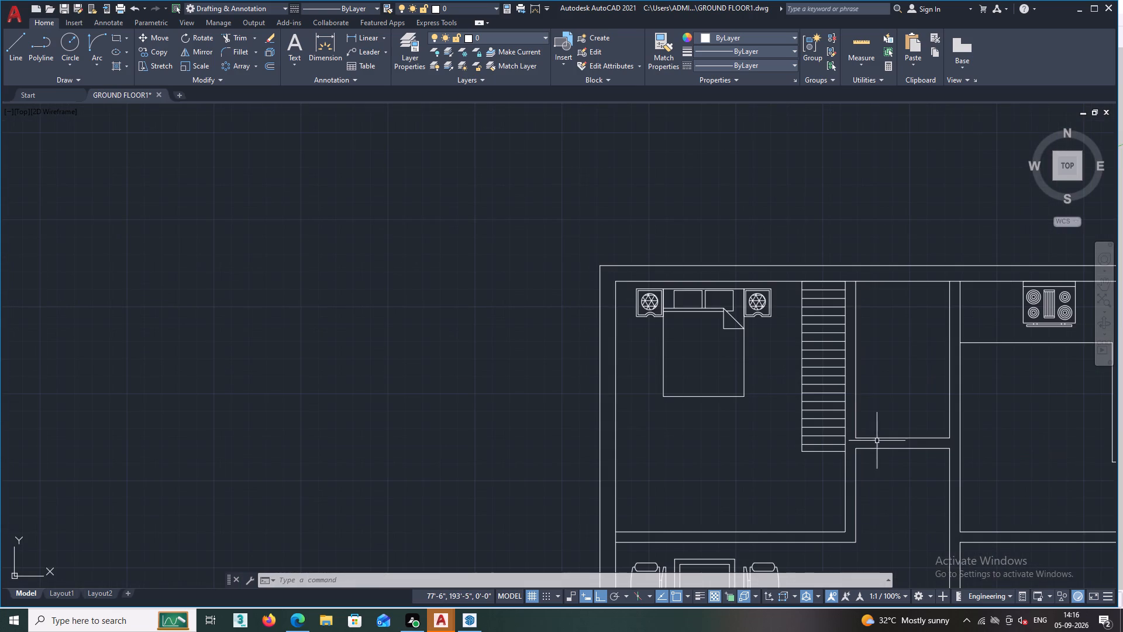
pyautogui.scroll(-1, 890, 417)
pyautogui.moveTo(890, 416); pyautogui.dragTo(680, 267, button='middle')
pyautogui.scroll(1, 659, 312)
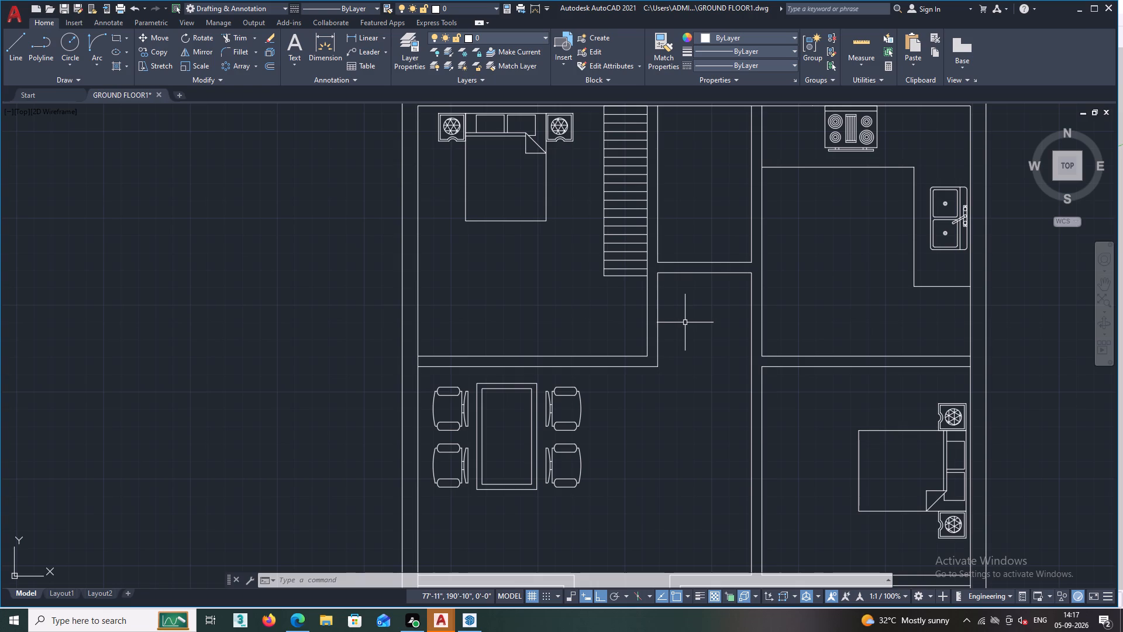
pyautogui.scroll(-1, 685, 322)
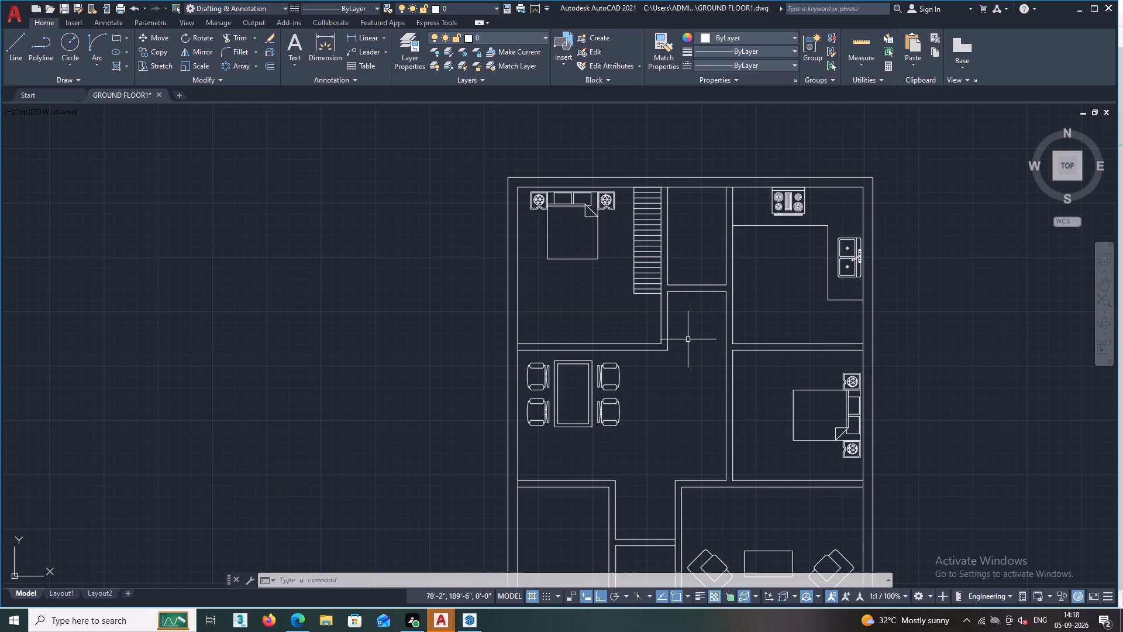
pyautogui.scroll(-3, 756, 353)
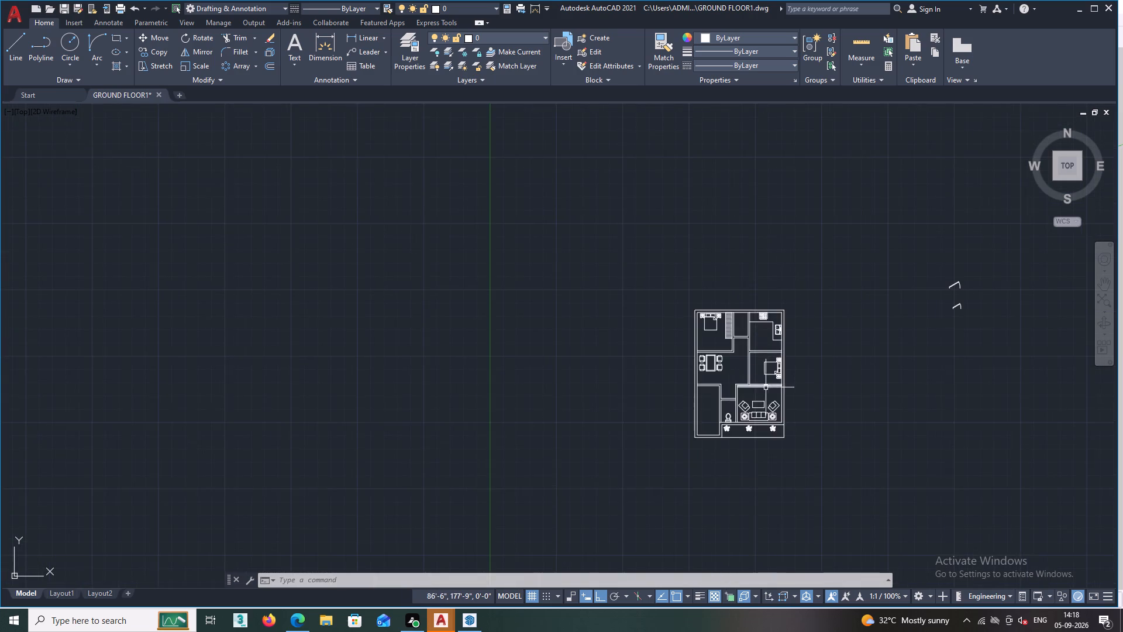
pyautogui.scroll(4, 767, 388)
pyautogui.moveTo(755, 400); pyautogui.dragTo(697, 347, button='middle')
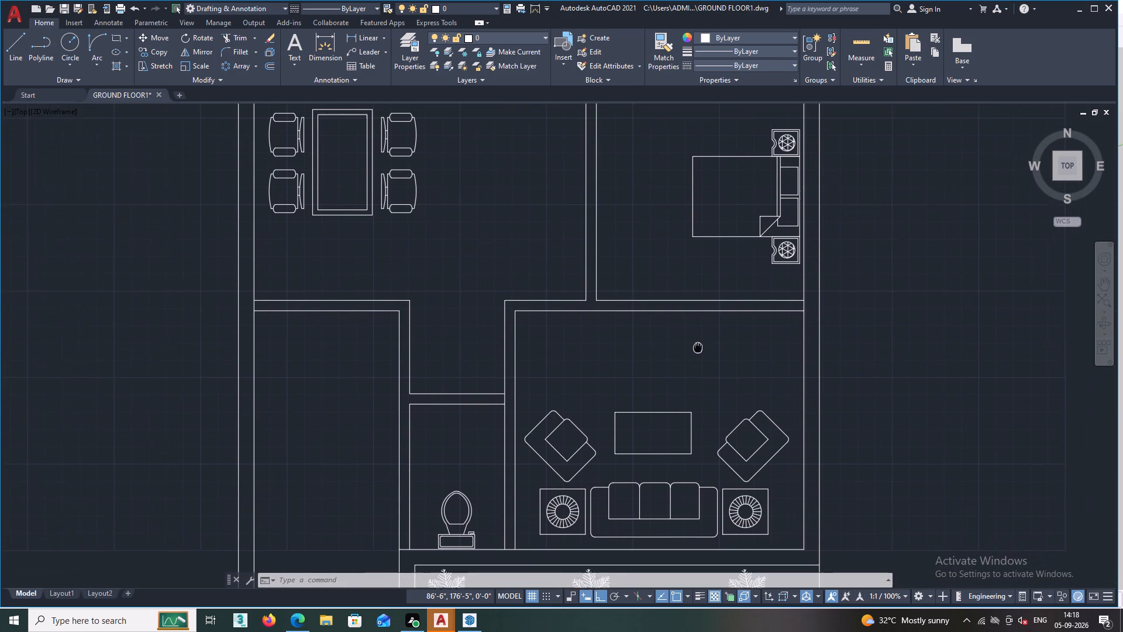
pyautogui.moveTo(697, 347); pyautogui.dragTo(695, 341, button='middle')
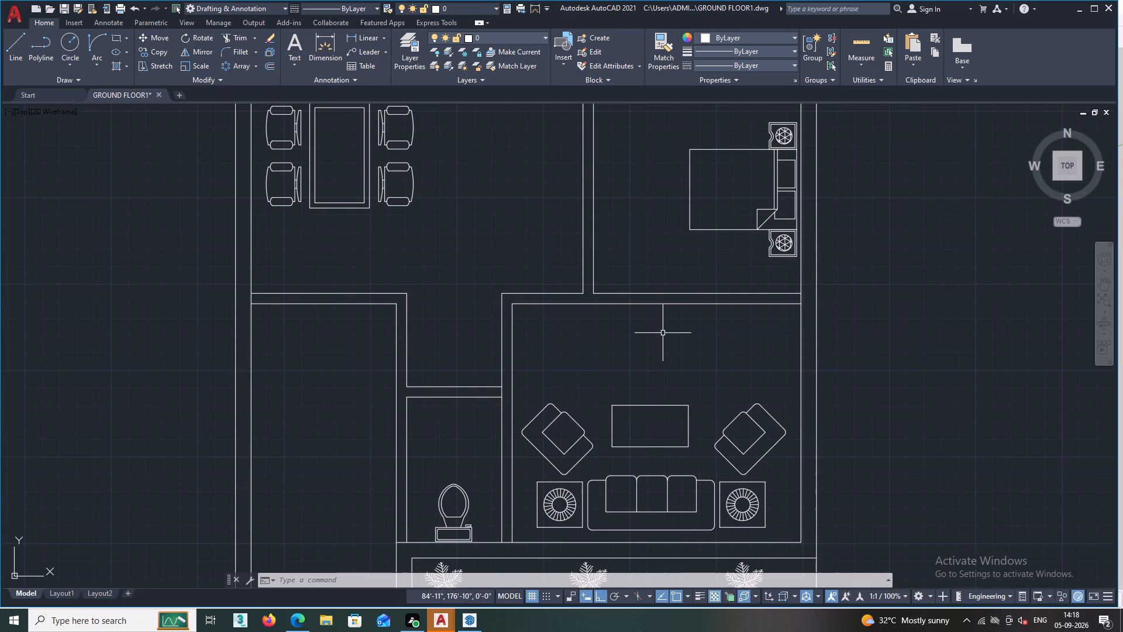
pyautogui.scroll(2, 663, 333)
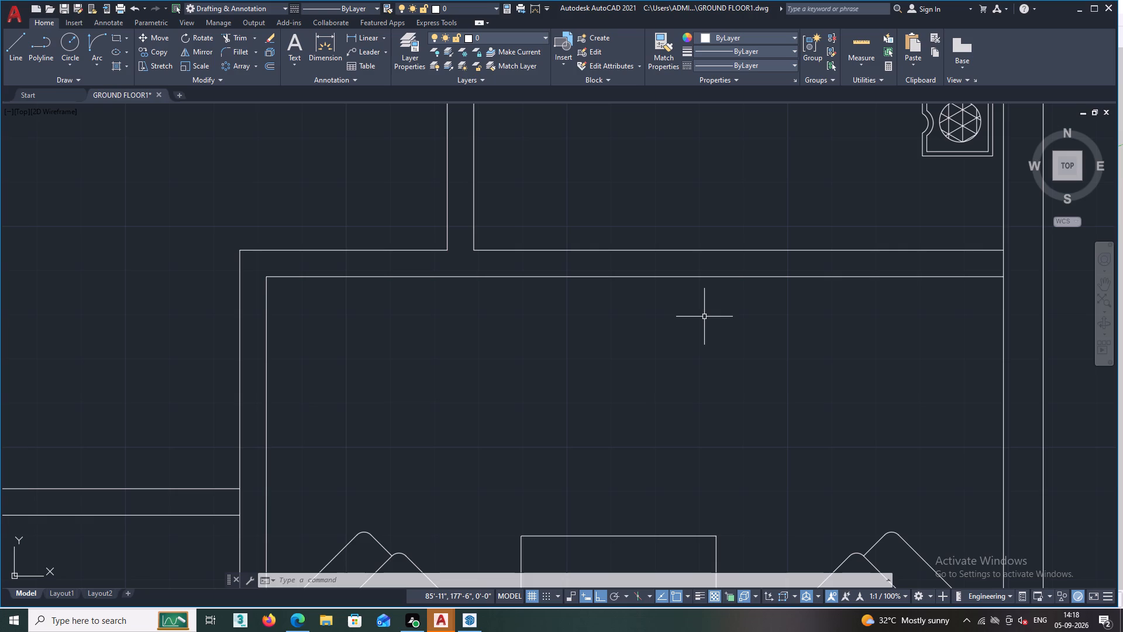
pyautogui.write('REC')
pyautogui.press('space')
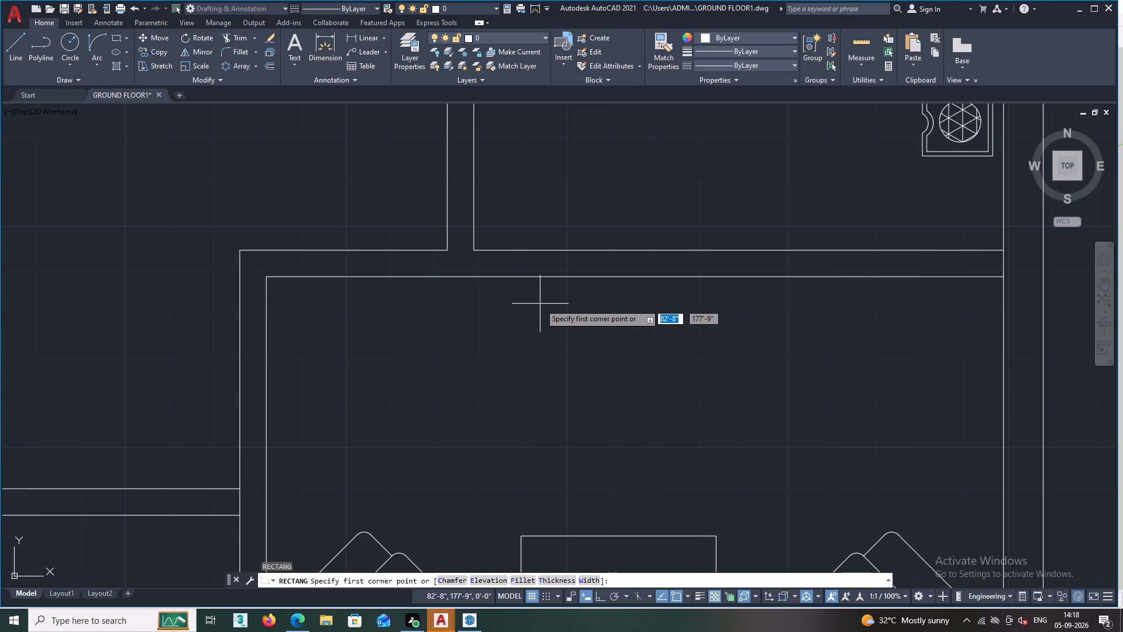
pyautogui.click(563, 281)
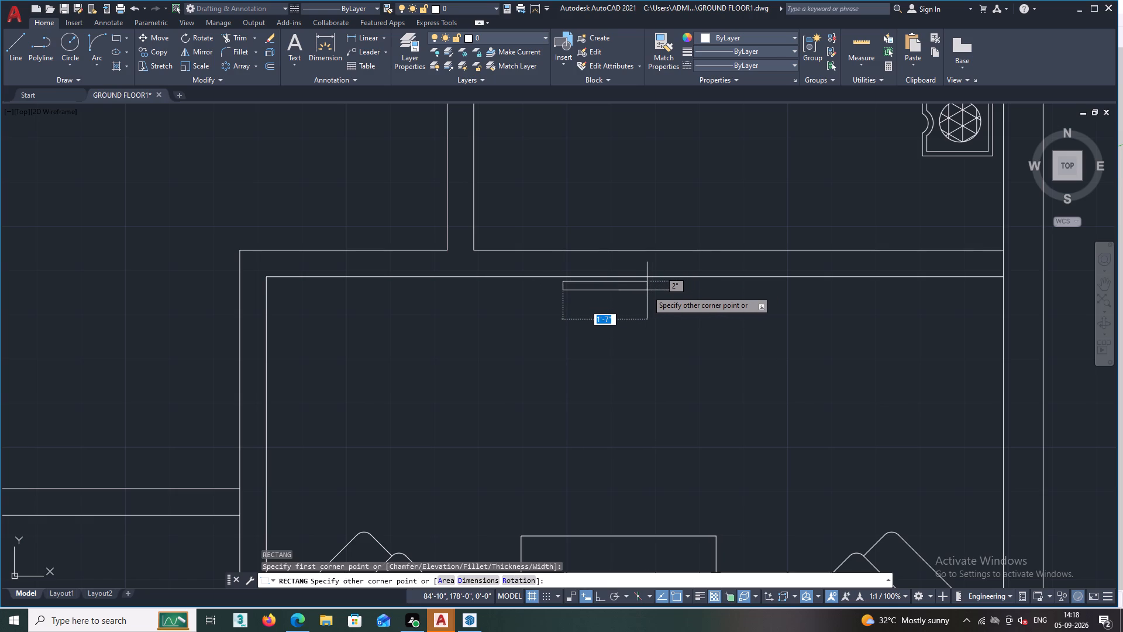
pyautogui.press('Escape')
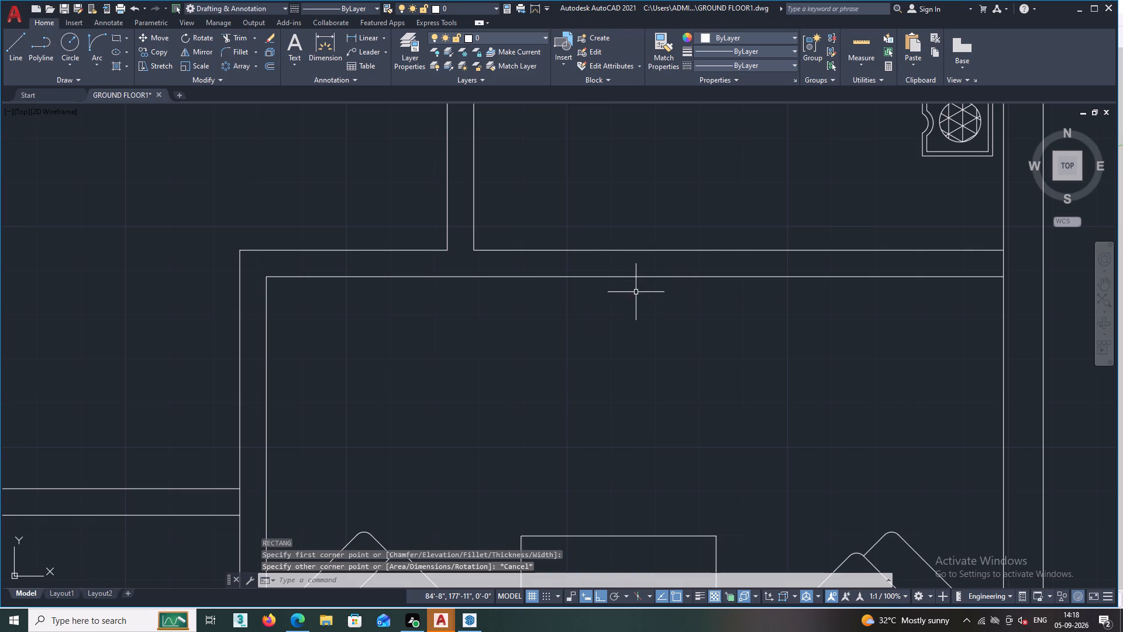
# Draw a thin horizontal rectangle about 1'-7" by 1" just below the living room's upper wall.
pyautogui.press('space')
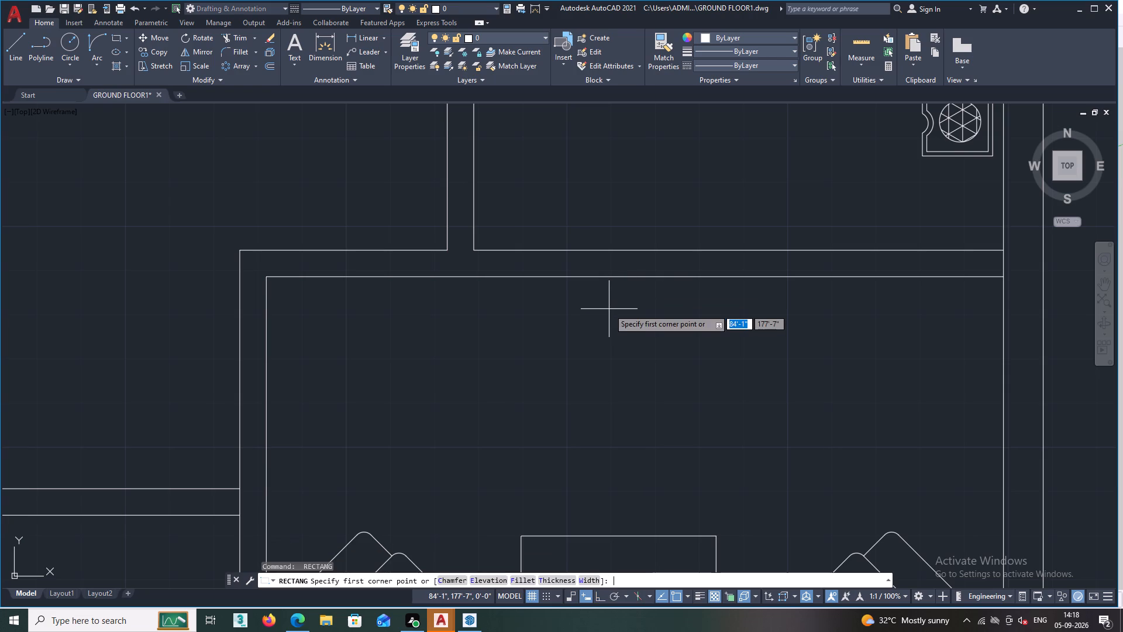
pyautogui.click(572, 317)
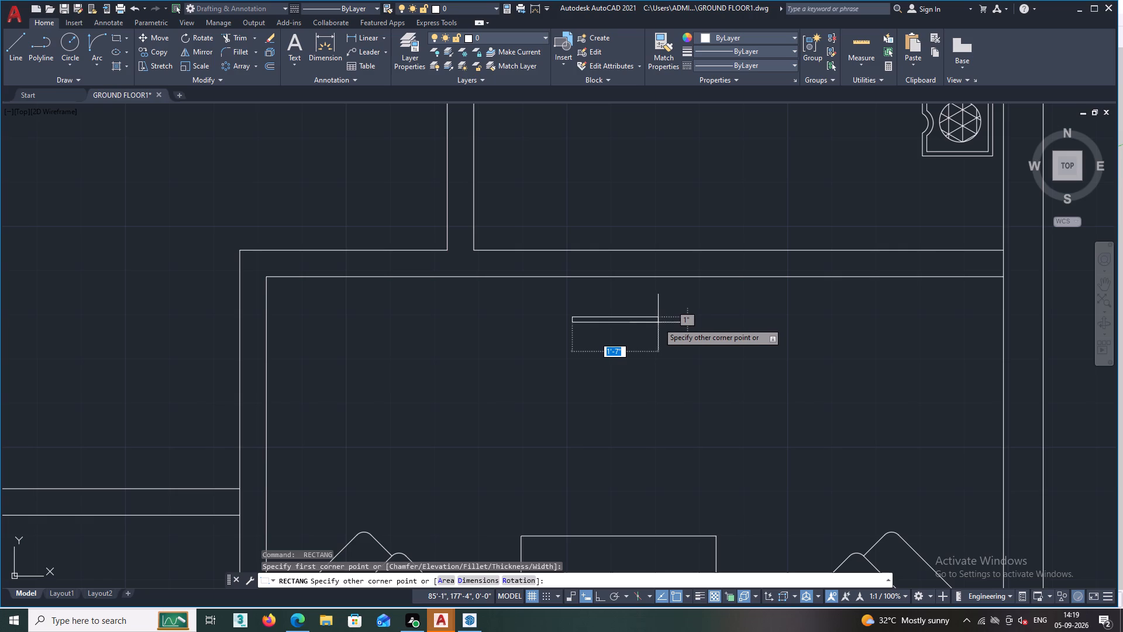
pyautogui.click(659, 323)
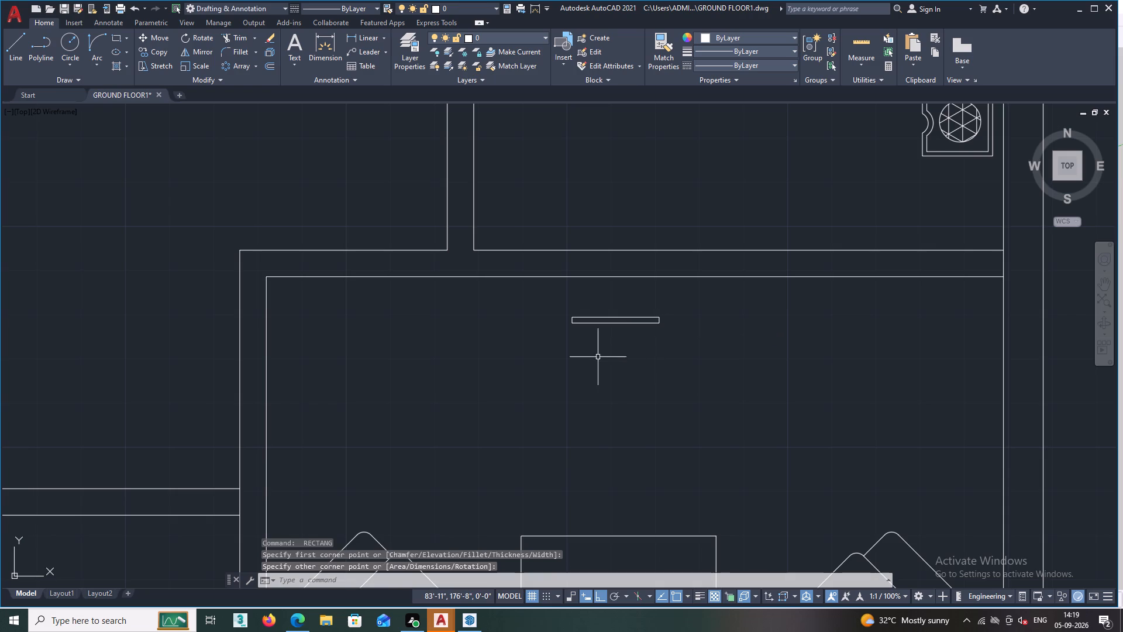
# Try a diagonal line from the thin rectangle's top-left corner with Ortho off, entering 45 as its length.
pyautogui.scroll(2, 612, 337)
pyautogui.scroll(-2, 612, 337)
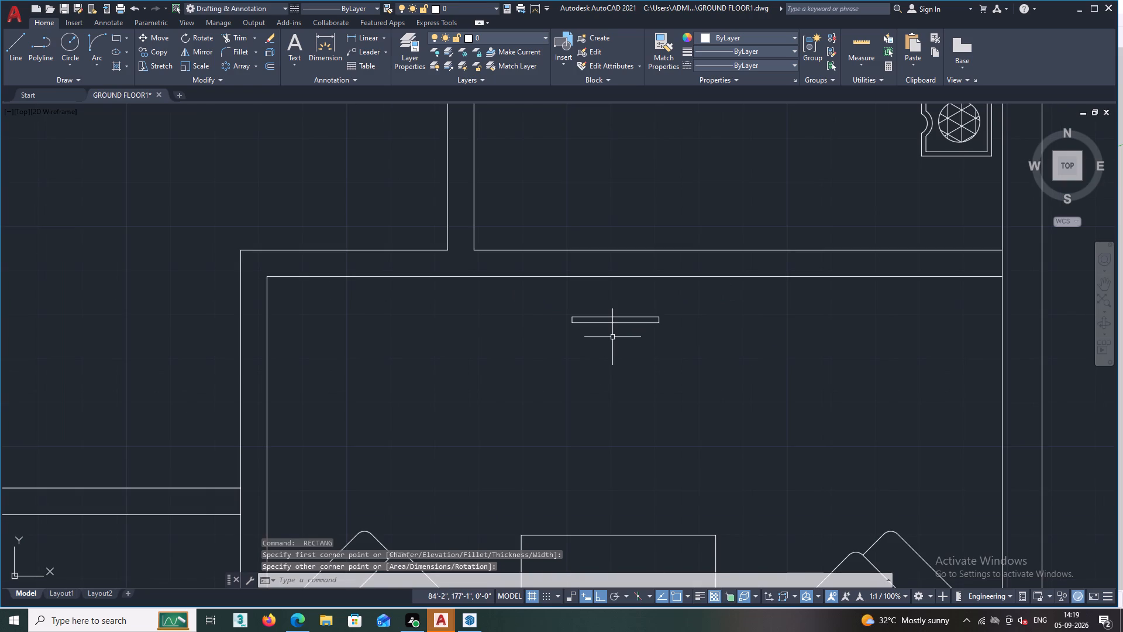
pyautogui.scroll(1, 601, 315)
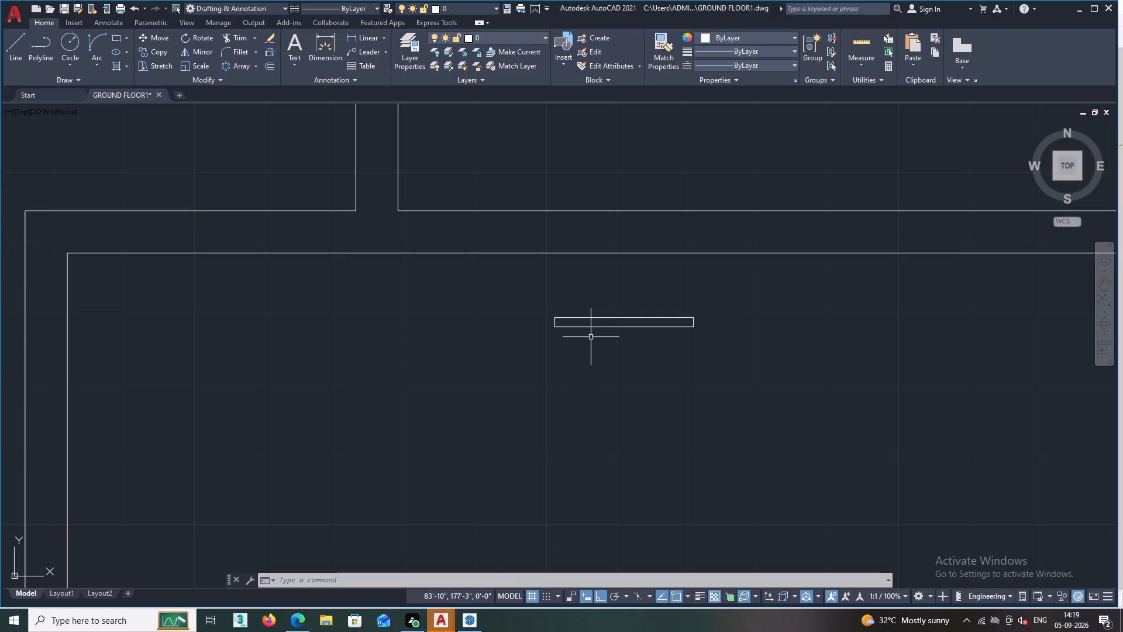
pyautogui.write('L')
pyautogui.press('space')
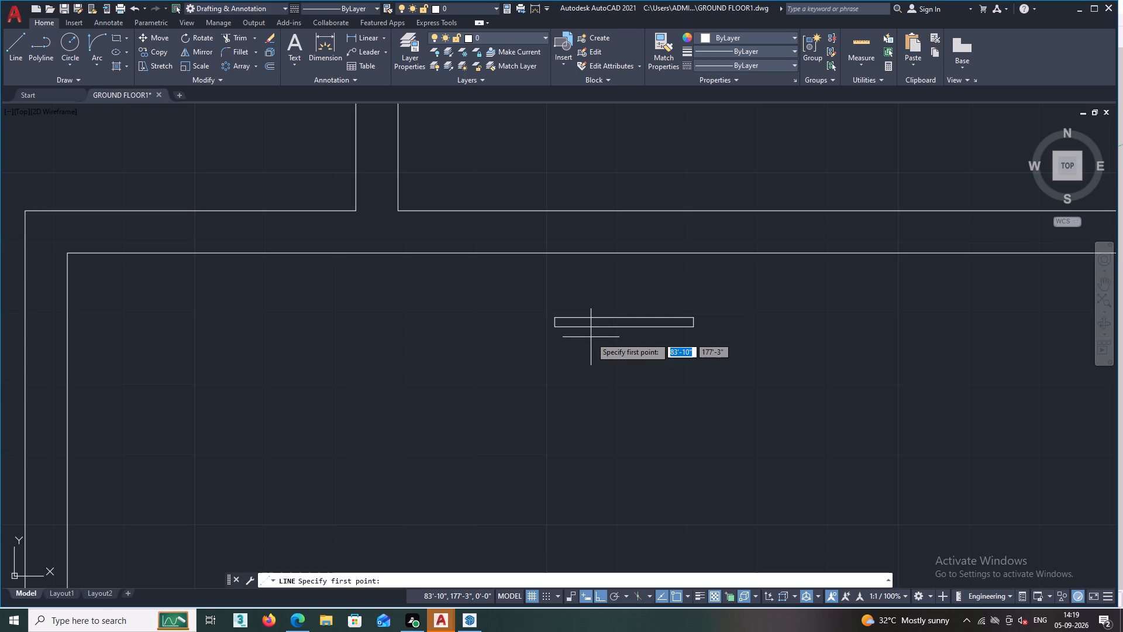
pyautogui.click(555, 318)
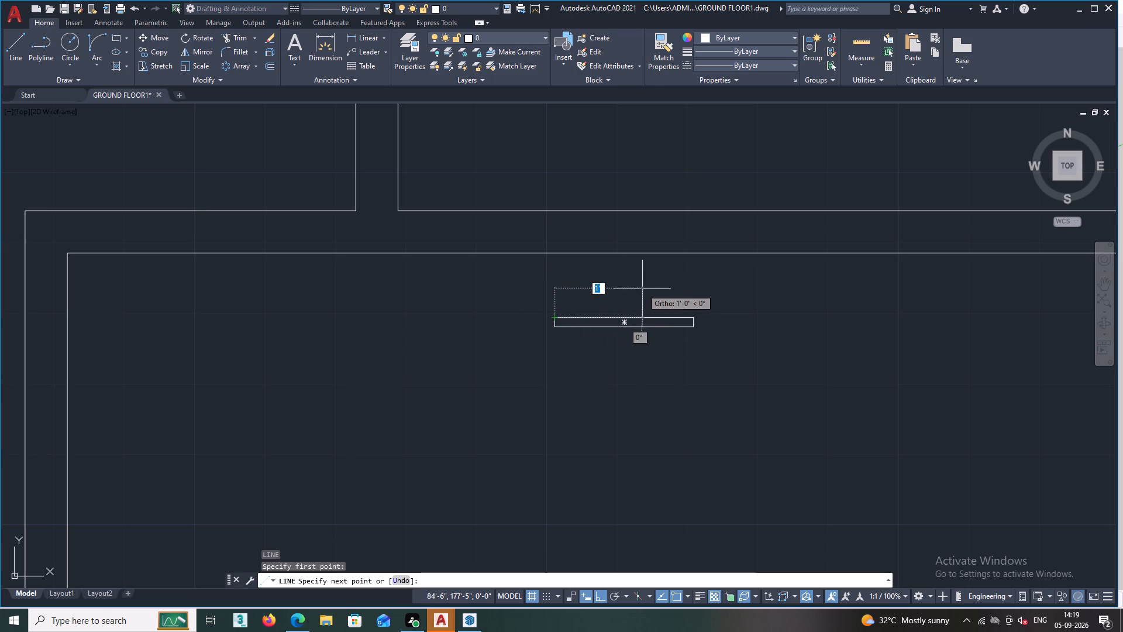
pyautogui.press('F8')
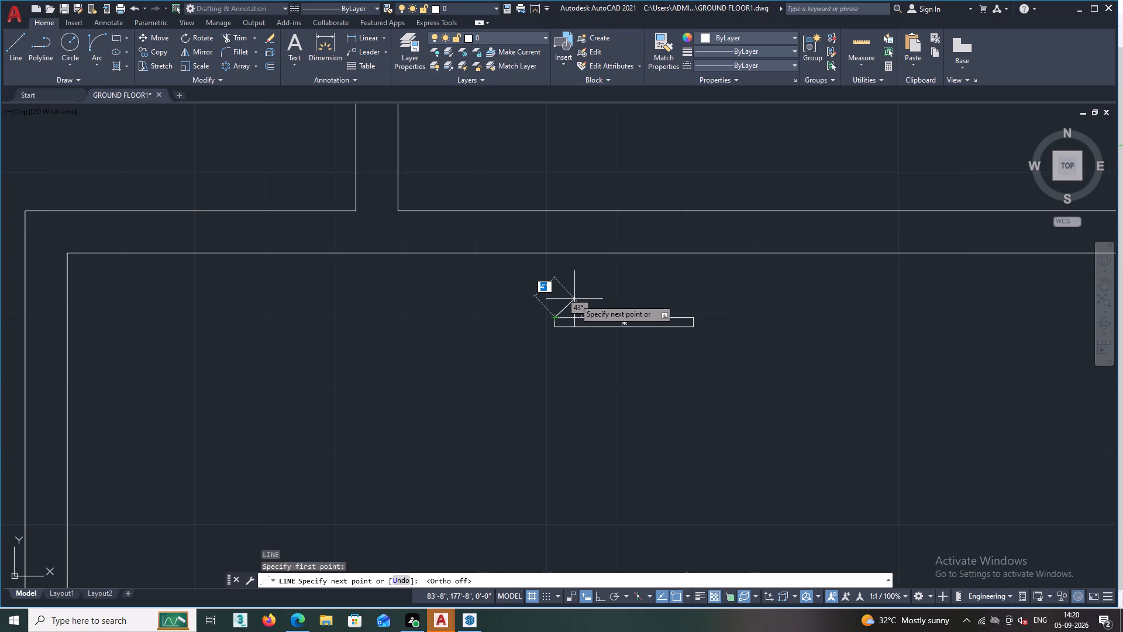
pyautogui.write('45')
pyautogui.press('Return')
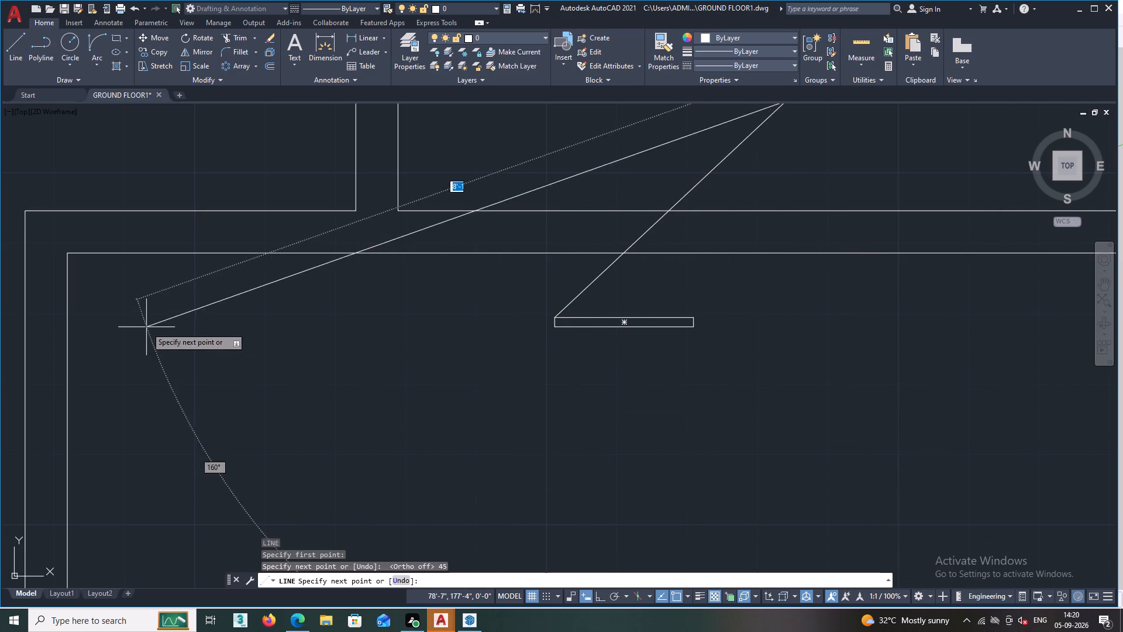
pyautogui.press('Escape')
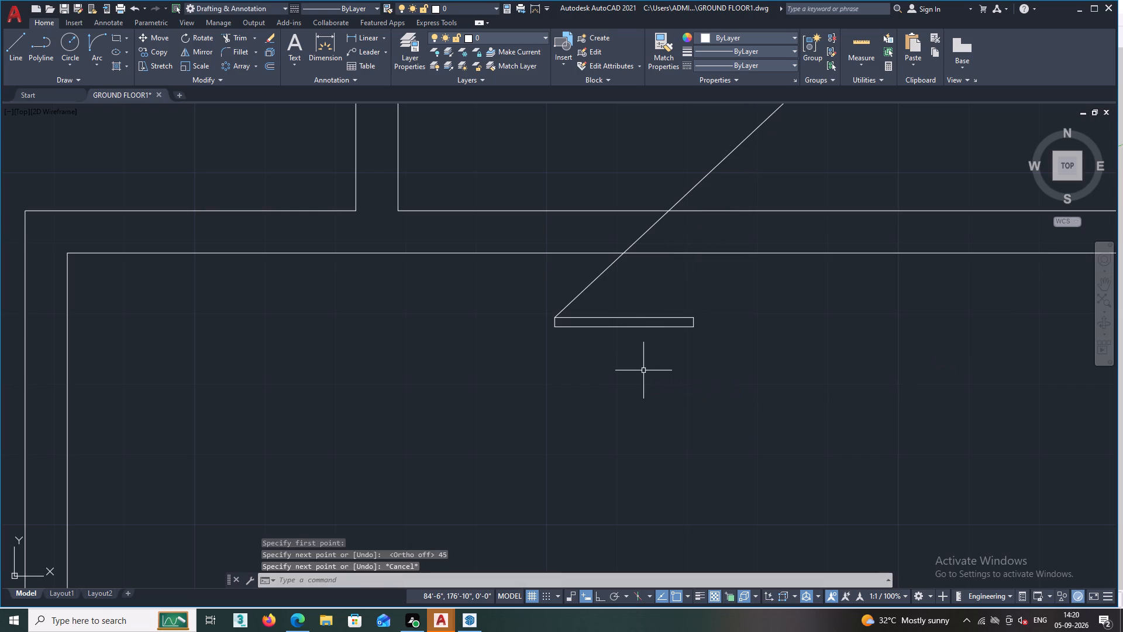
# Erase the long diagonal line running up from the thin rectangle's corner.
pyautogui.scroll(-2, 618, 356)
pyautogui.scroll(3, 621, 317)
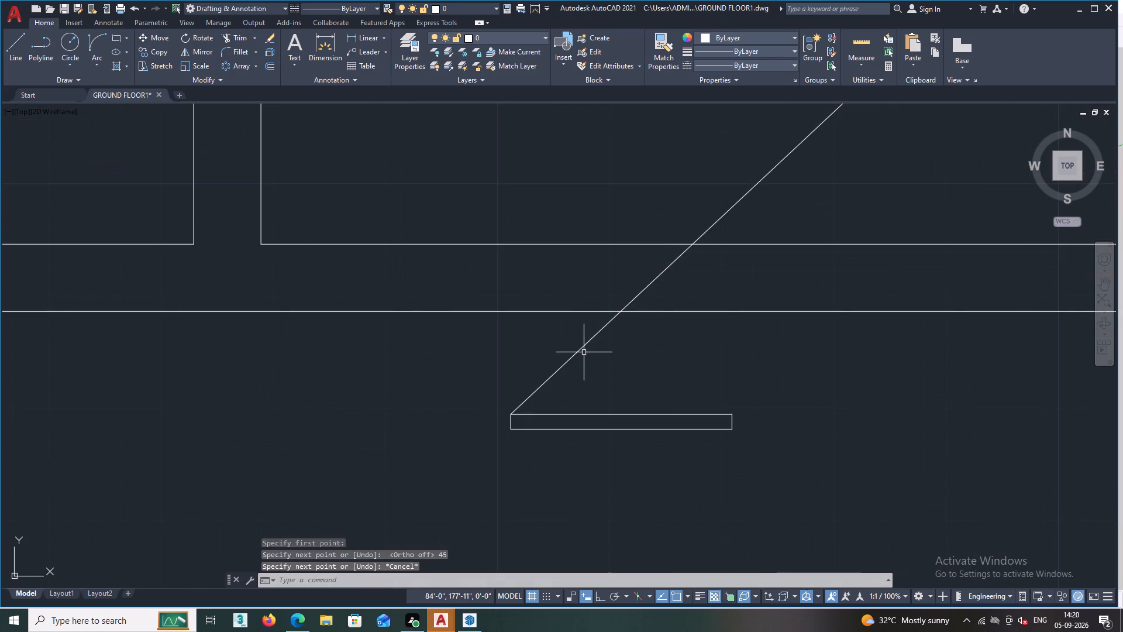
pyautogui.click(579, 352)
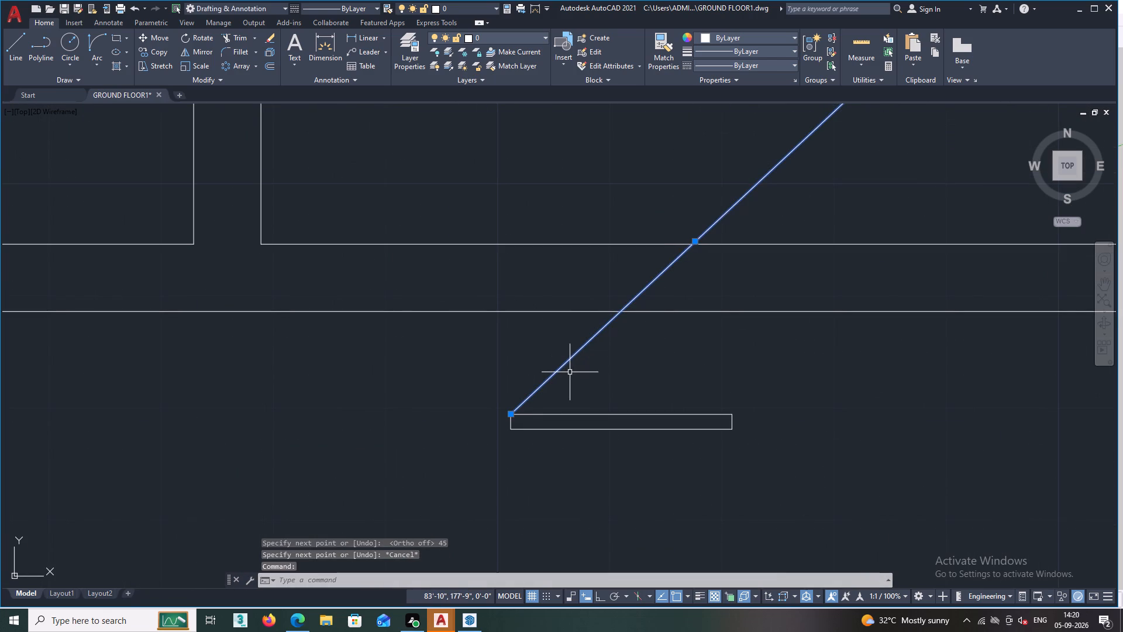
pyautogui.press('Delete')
# Draw a short line about 2" long at 45° up and outward to the right from the thin rectangle's top-left corner.
pyautogui.scroll(1, 504, 430)
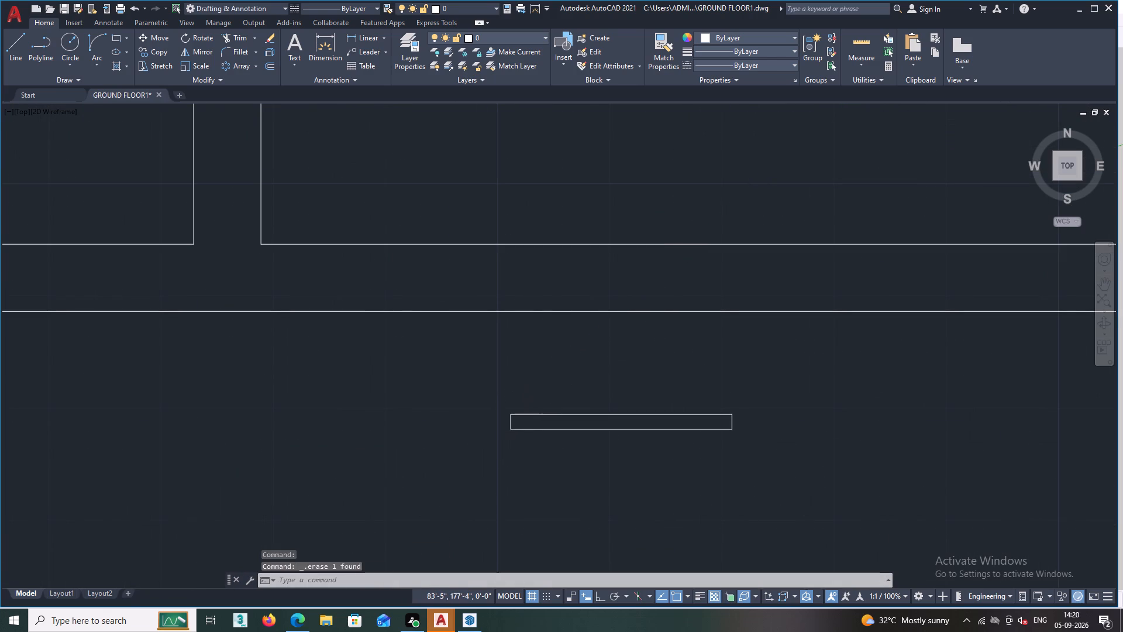
pyautogui.scroll(1, 504, 430)
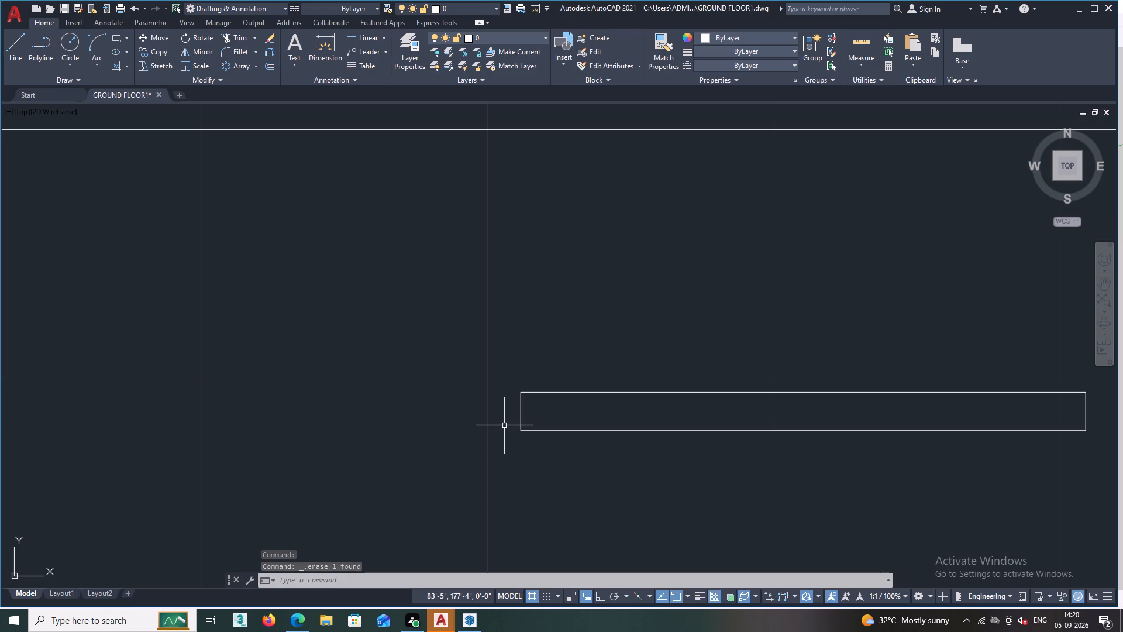
pyautogui.press('l')
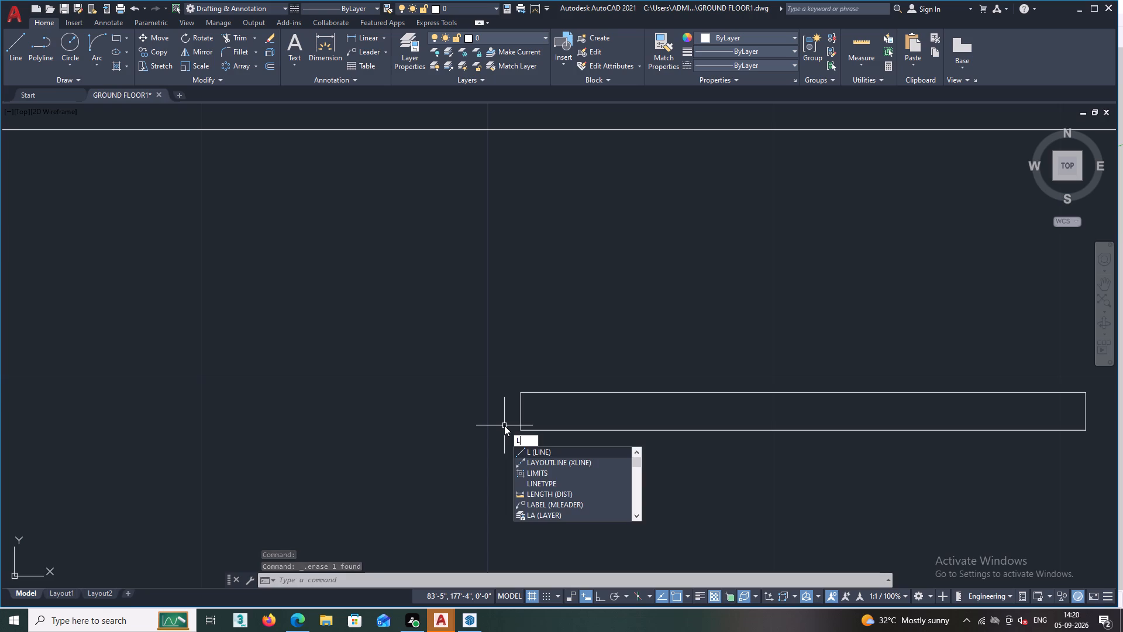
pyautogui.press('Return')
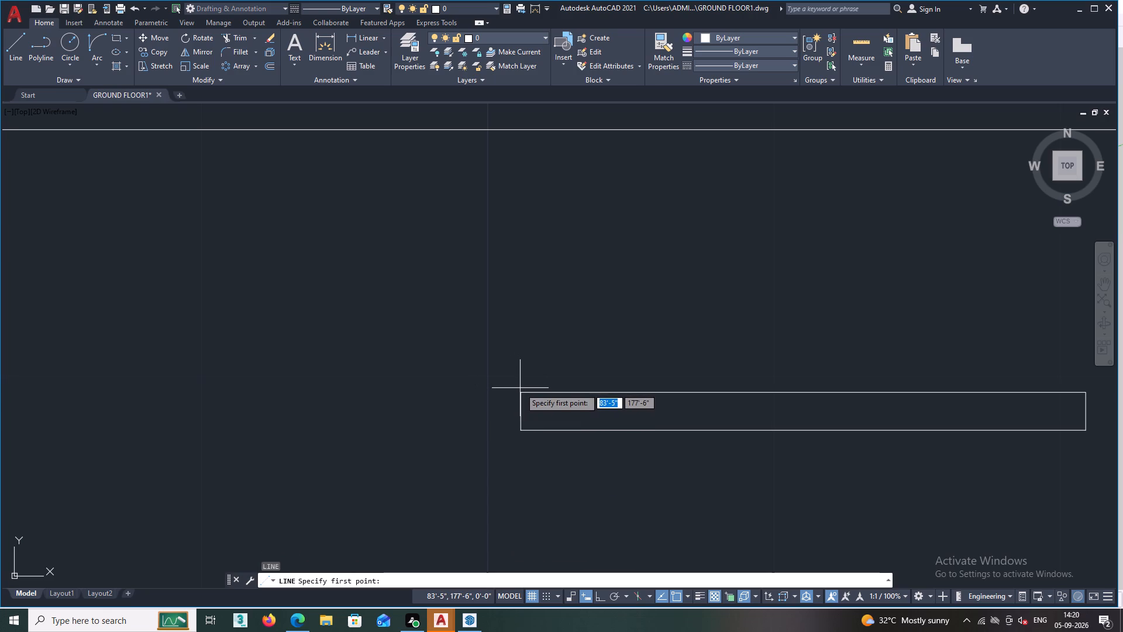
pyautogui.click(521, 393)
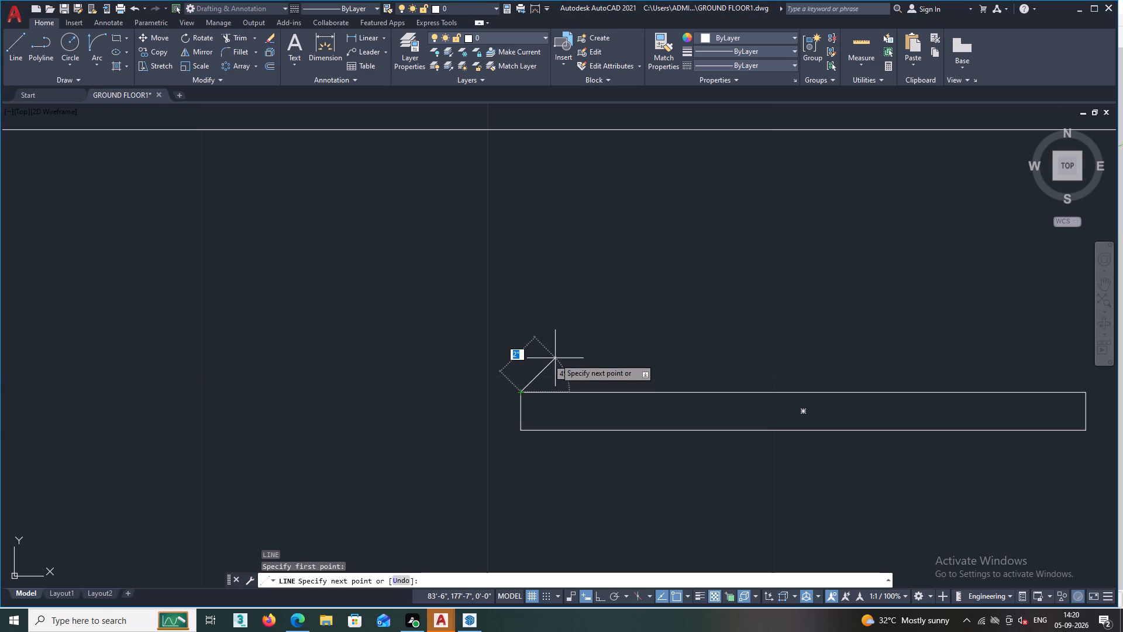
pyautogui.scroll(-1, 555, 357)
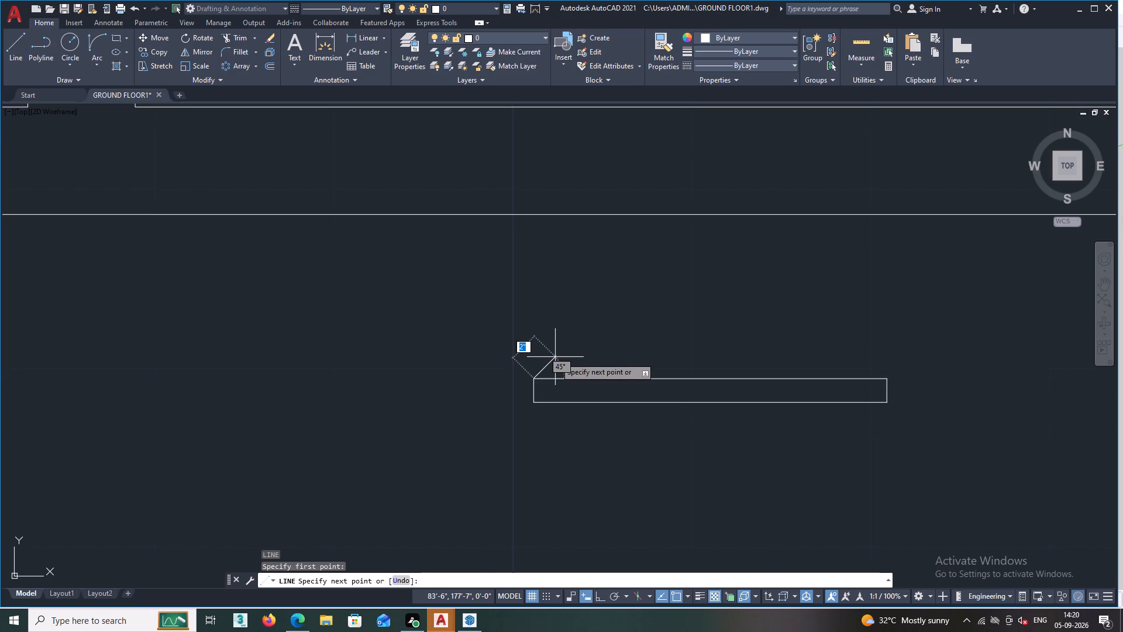
pyautogui.doubleClick(555, 357)
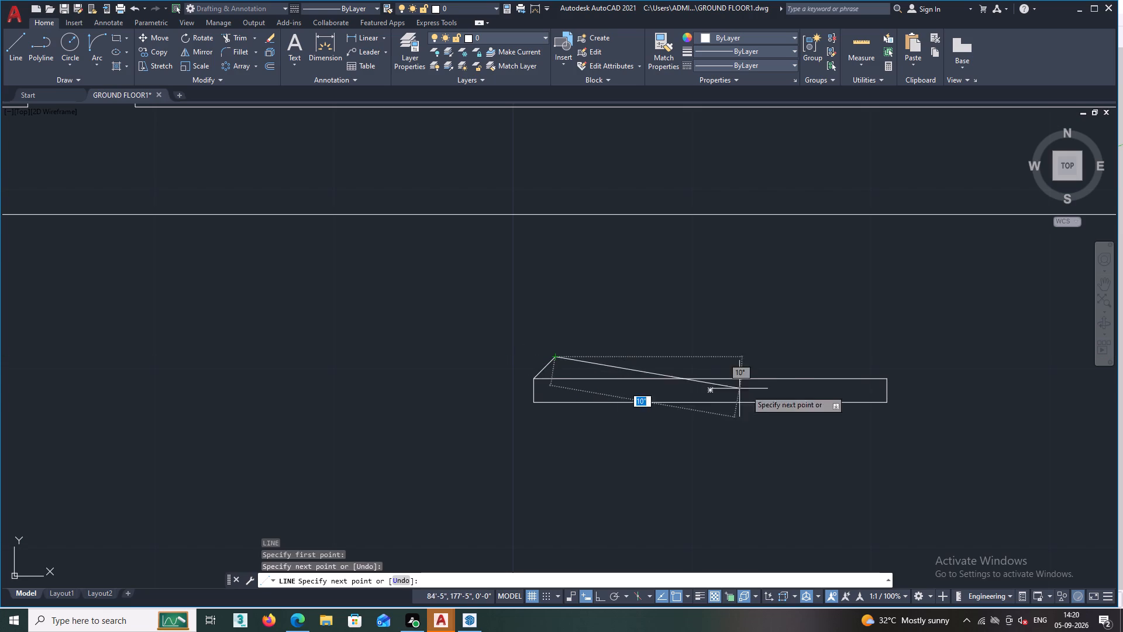
pyautogui.press('space')
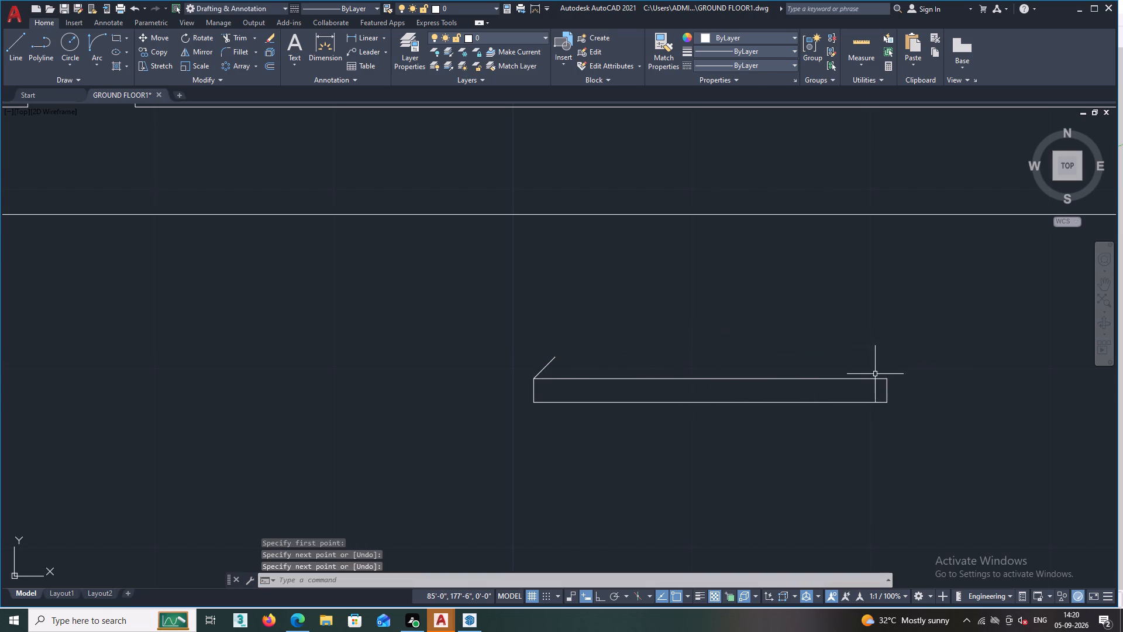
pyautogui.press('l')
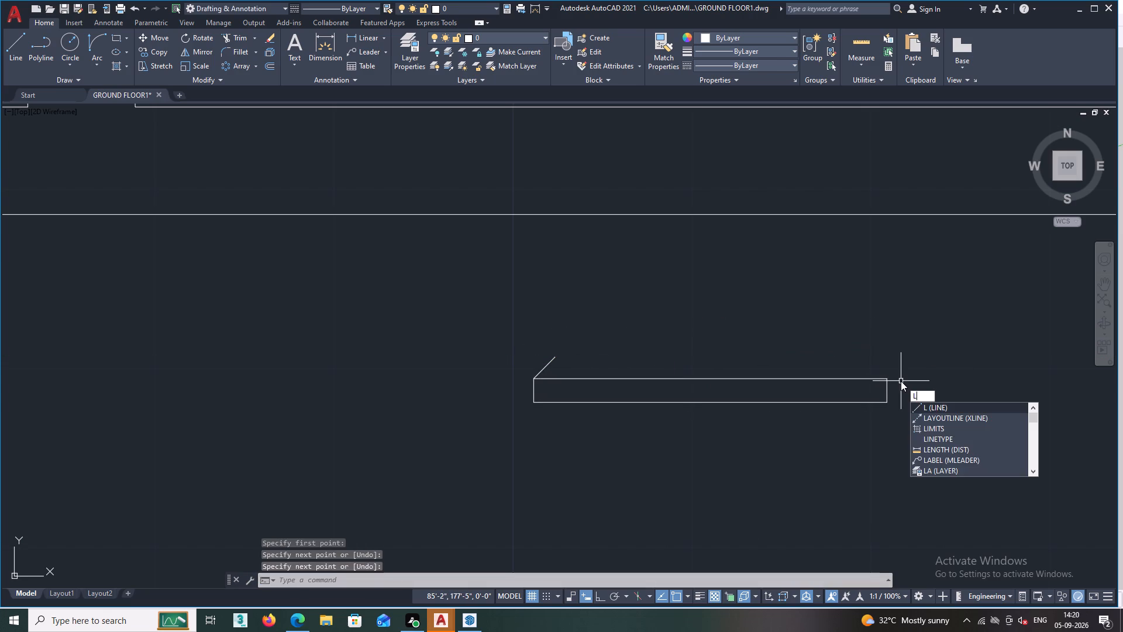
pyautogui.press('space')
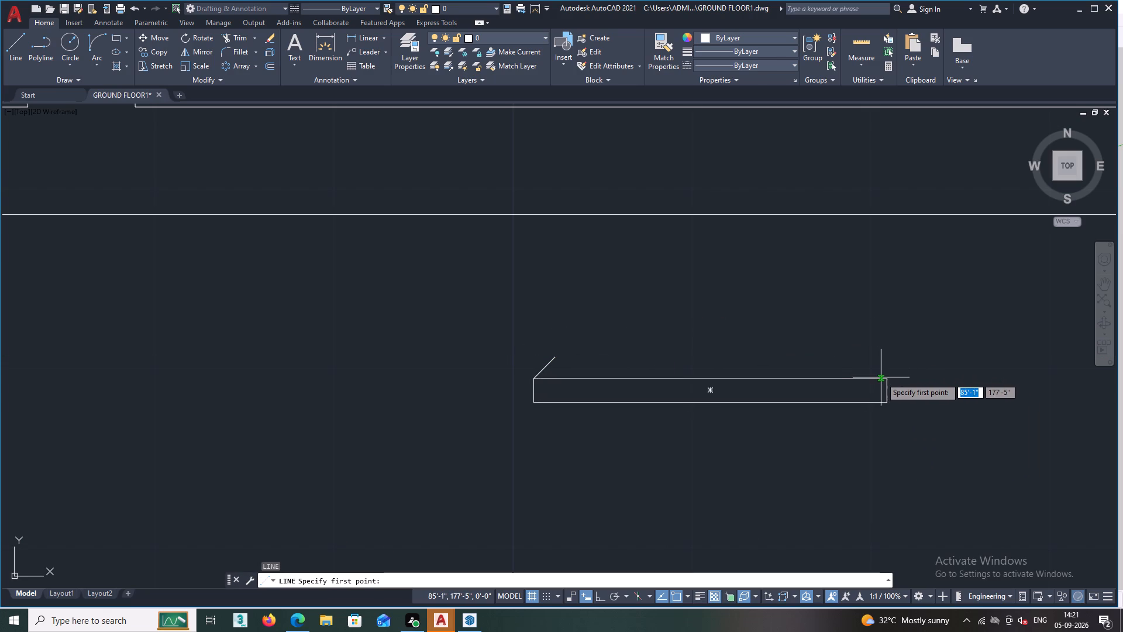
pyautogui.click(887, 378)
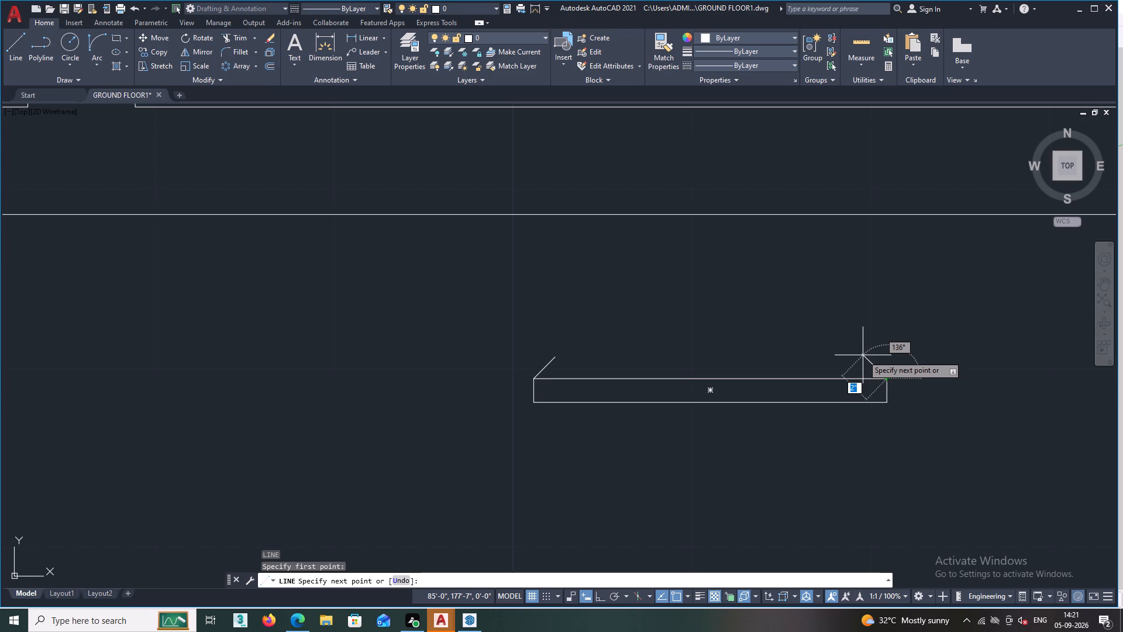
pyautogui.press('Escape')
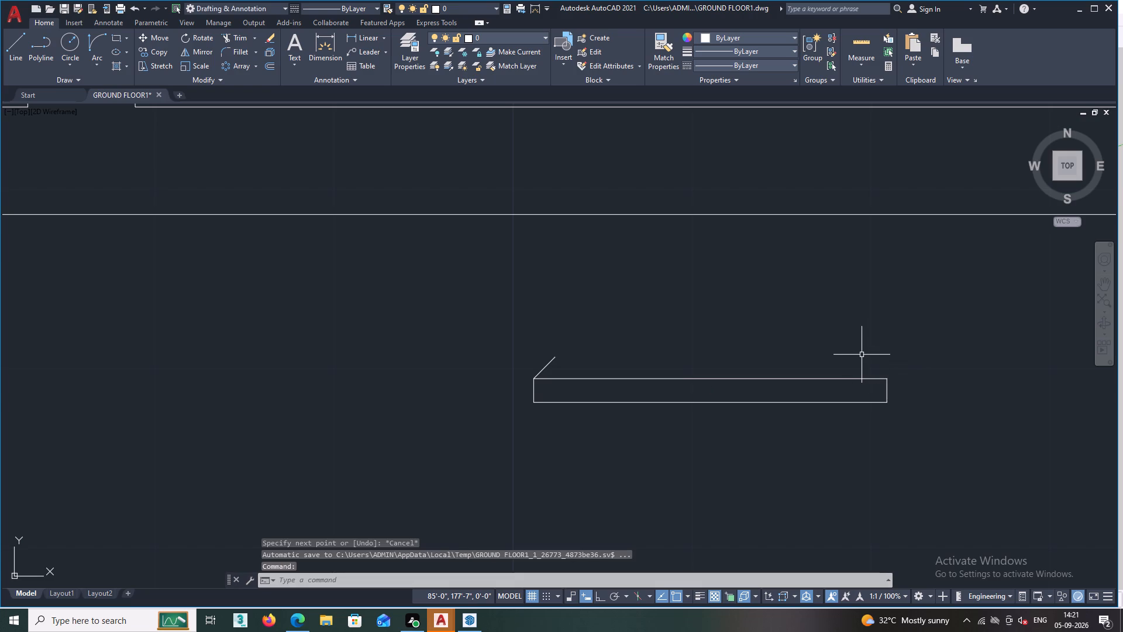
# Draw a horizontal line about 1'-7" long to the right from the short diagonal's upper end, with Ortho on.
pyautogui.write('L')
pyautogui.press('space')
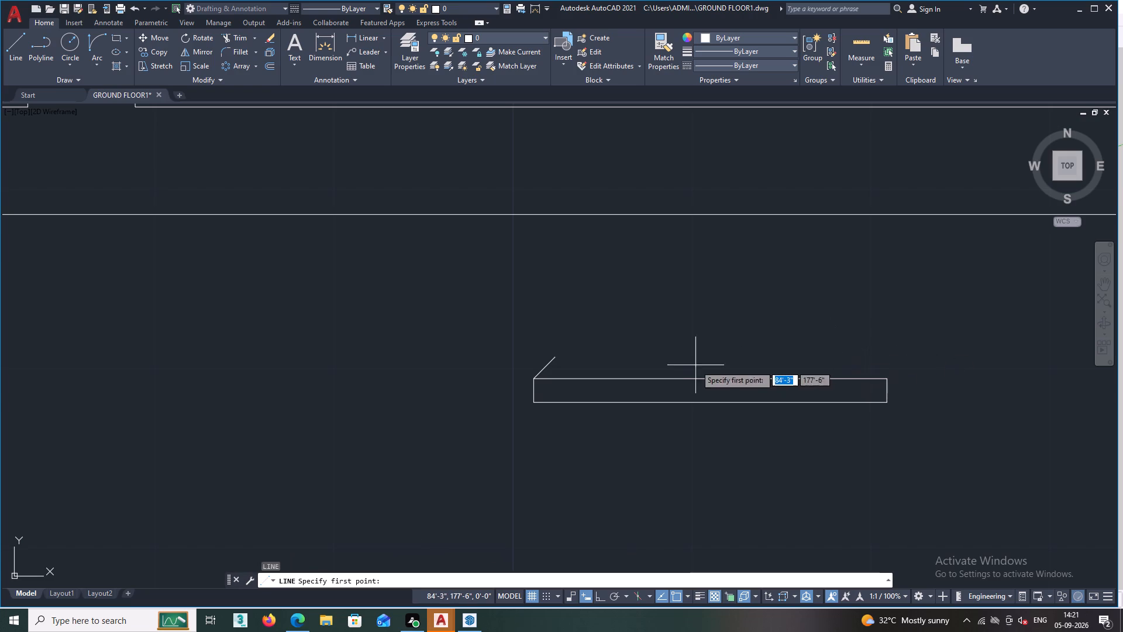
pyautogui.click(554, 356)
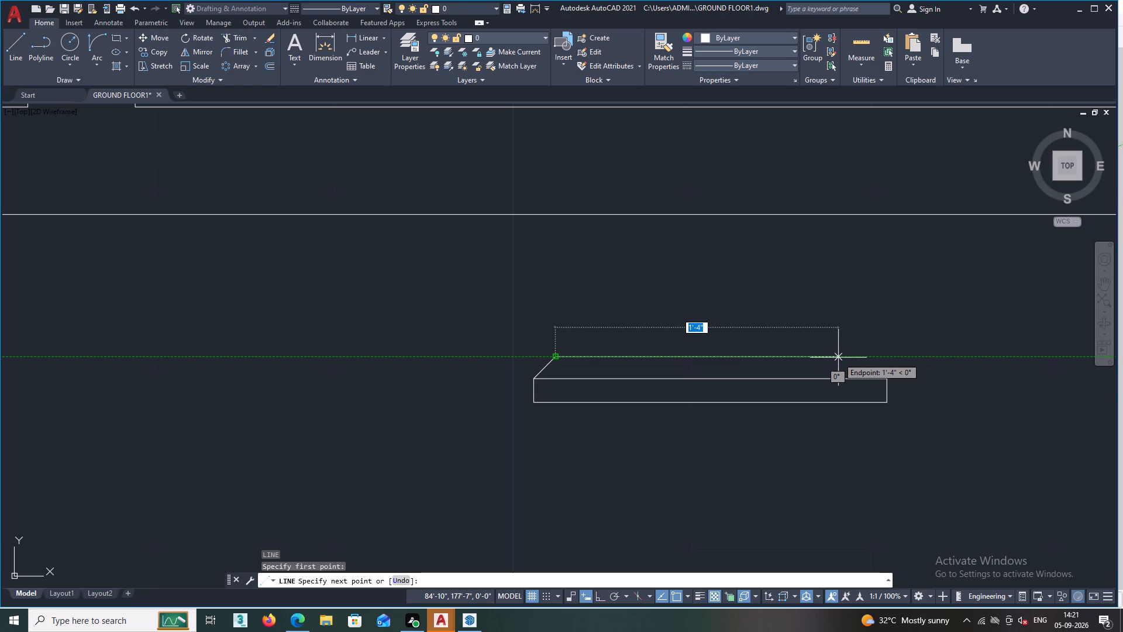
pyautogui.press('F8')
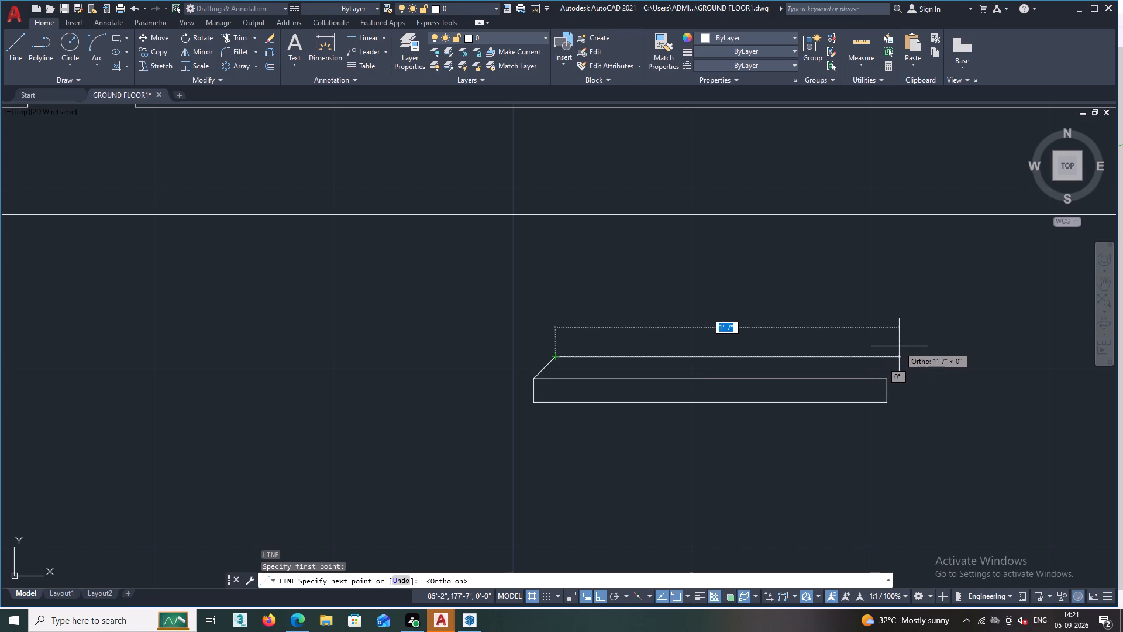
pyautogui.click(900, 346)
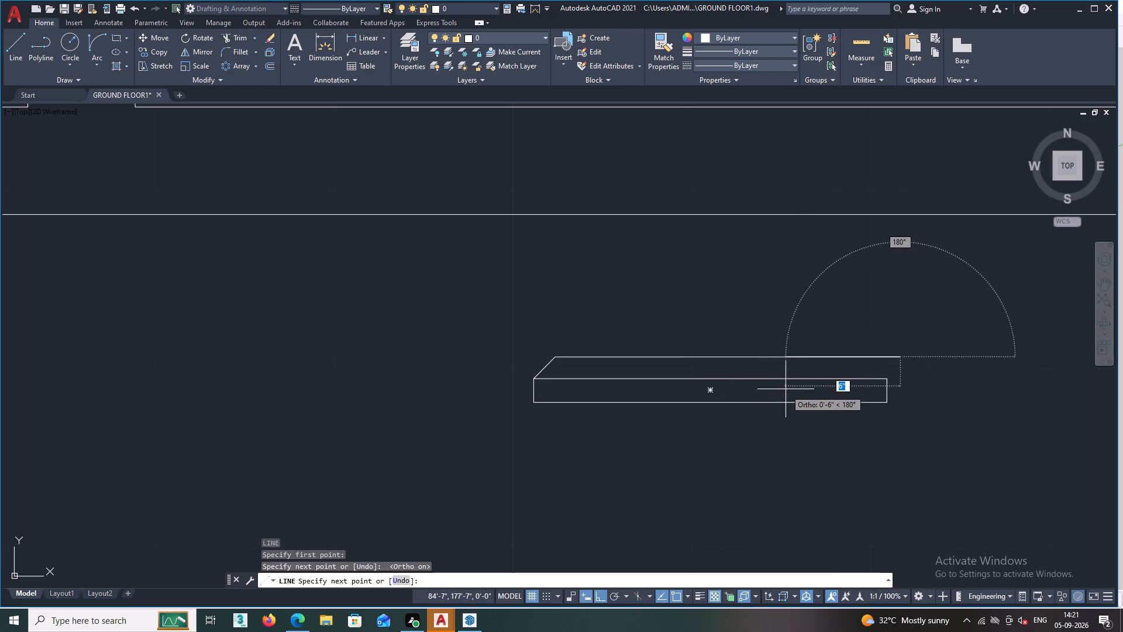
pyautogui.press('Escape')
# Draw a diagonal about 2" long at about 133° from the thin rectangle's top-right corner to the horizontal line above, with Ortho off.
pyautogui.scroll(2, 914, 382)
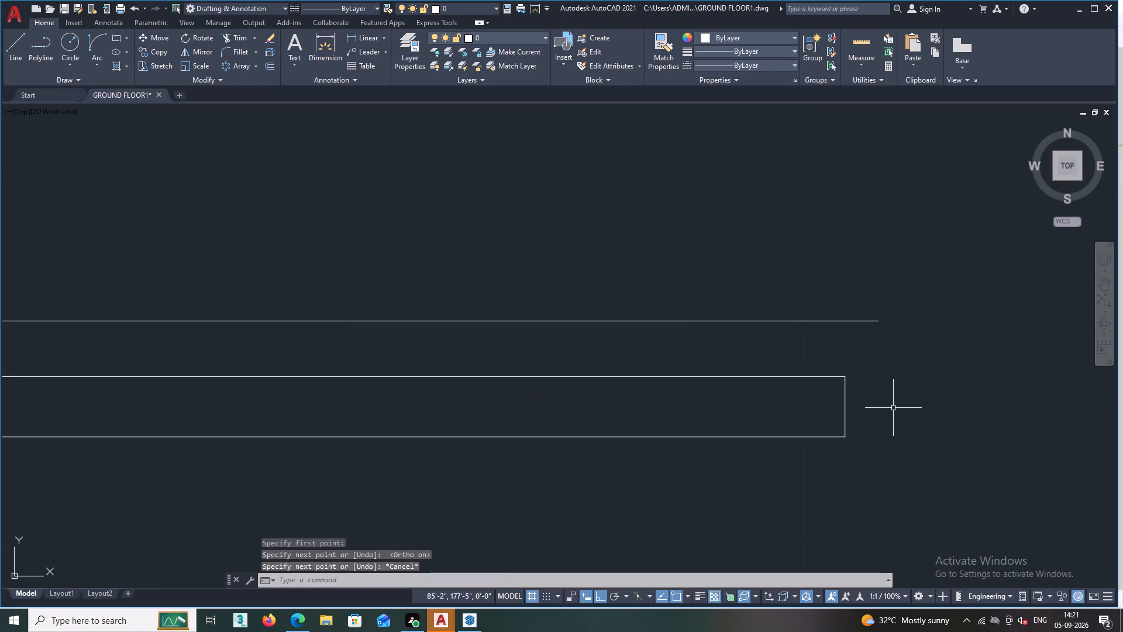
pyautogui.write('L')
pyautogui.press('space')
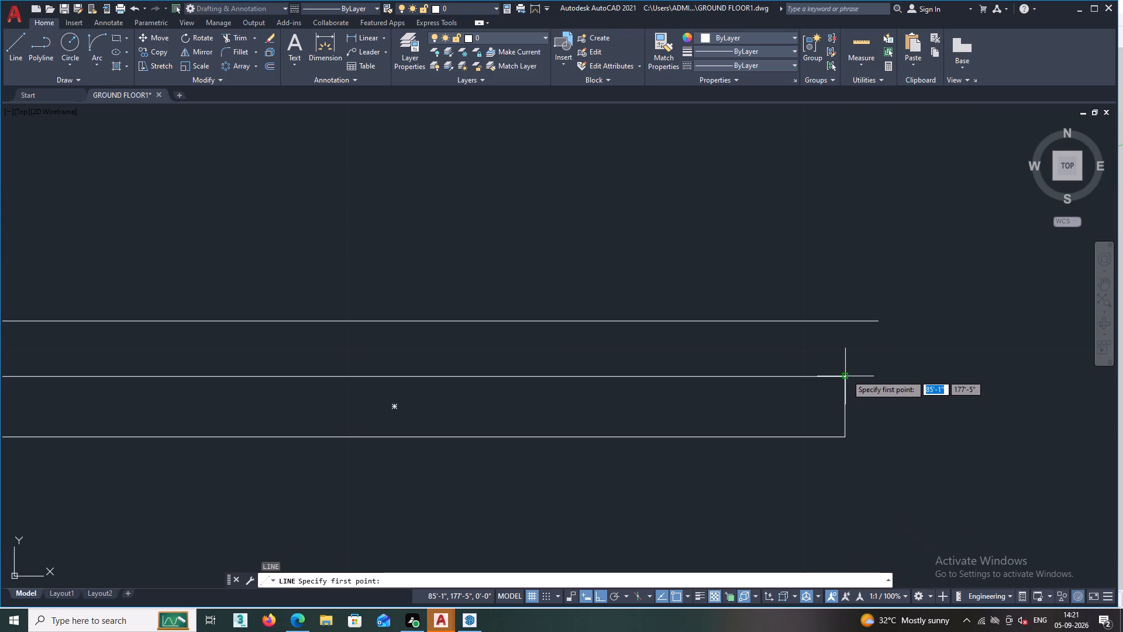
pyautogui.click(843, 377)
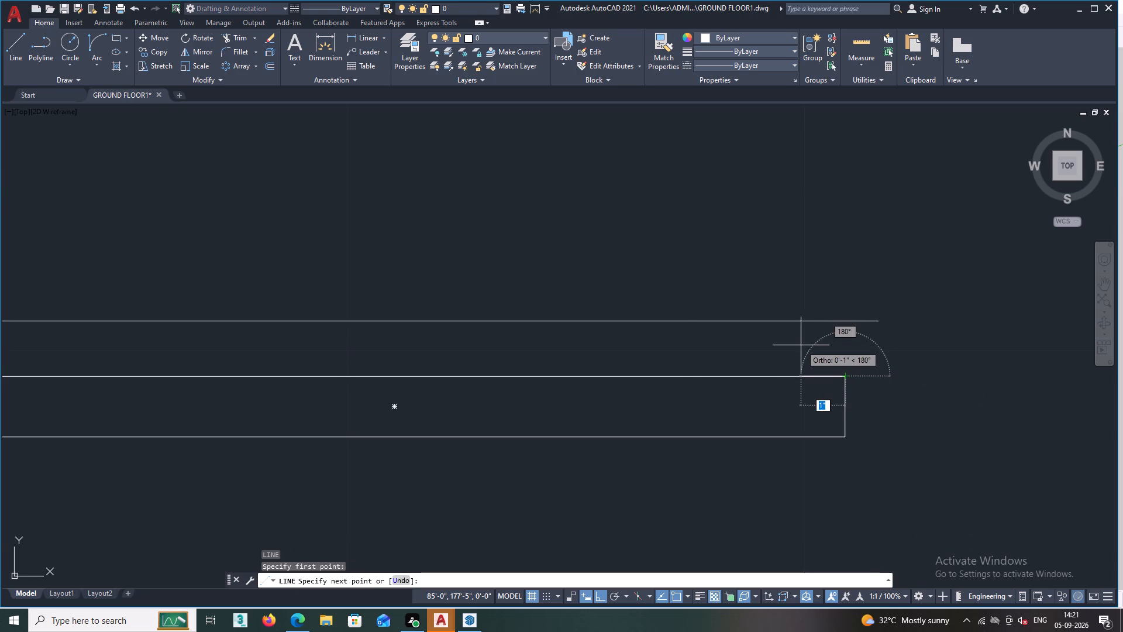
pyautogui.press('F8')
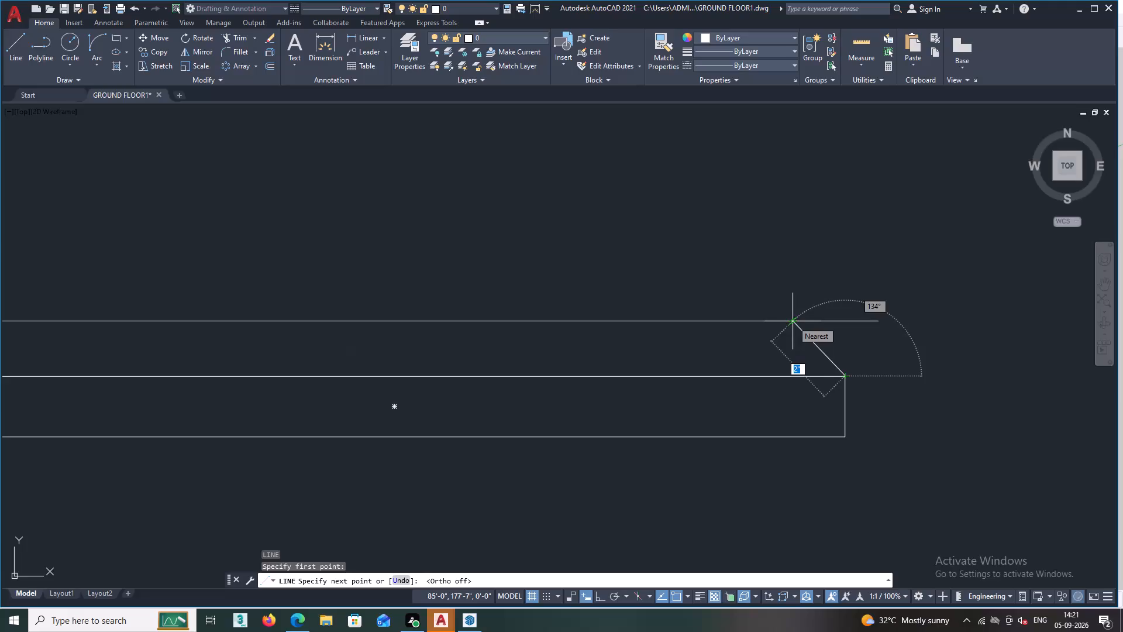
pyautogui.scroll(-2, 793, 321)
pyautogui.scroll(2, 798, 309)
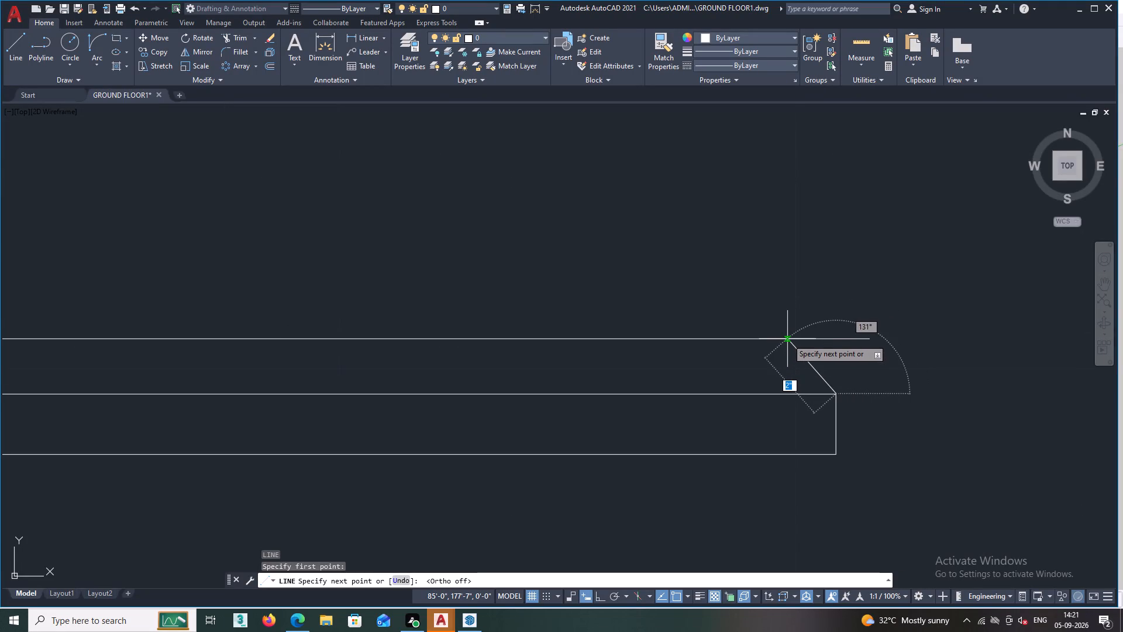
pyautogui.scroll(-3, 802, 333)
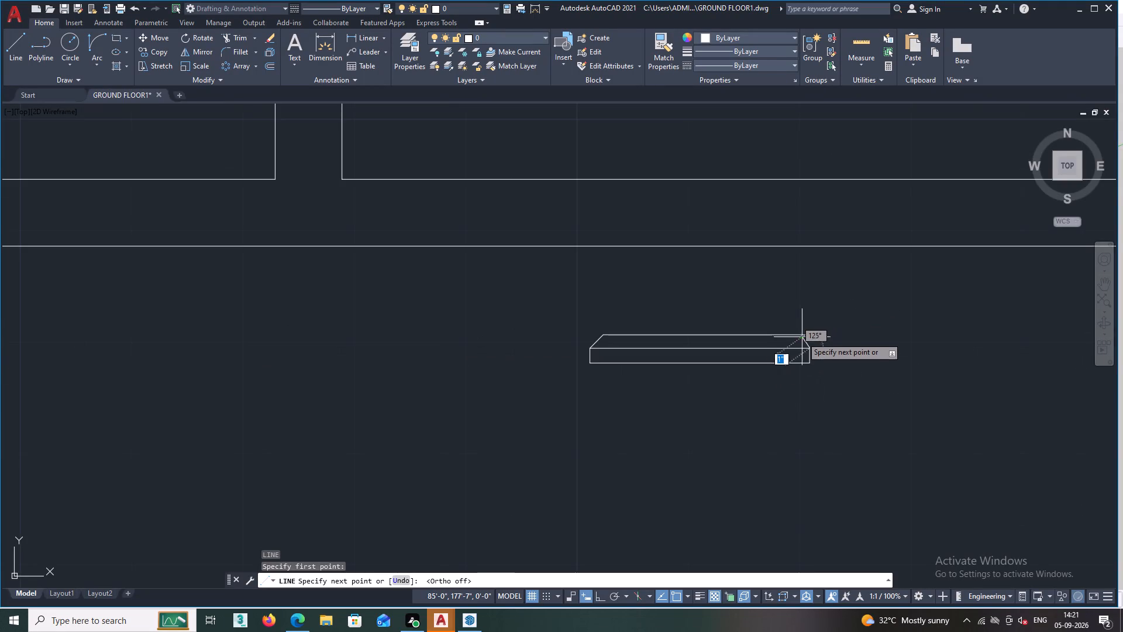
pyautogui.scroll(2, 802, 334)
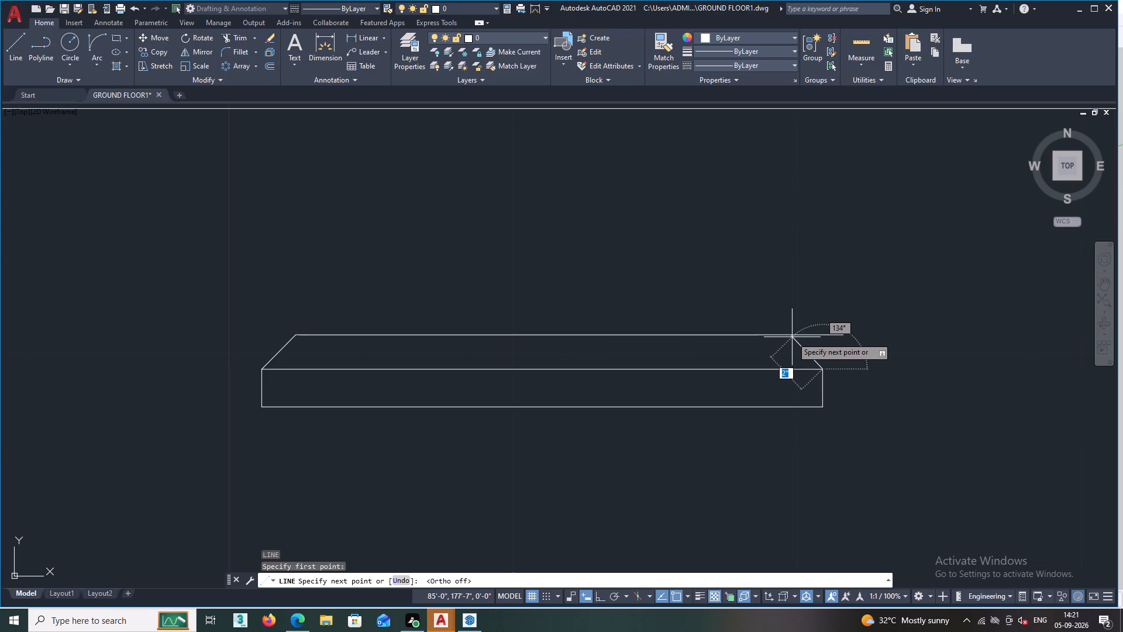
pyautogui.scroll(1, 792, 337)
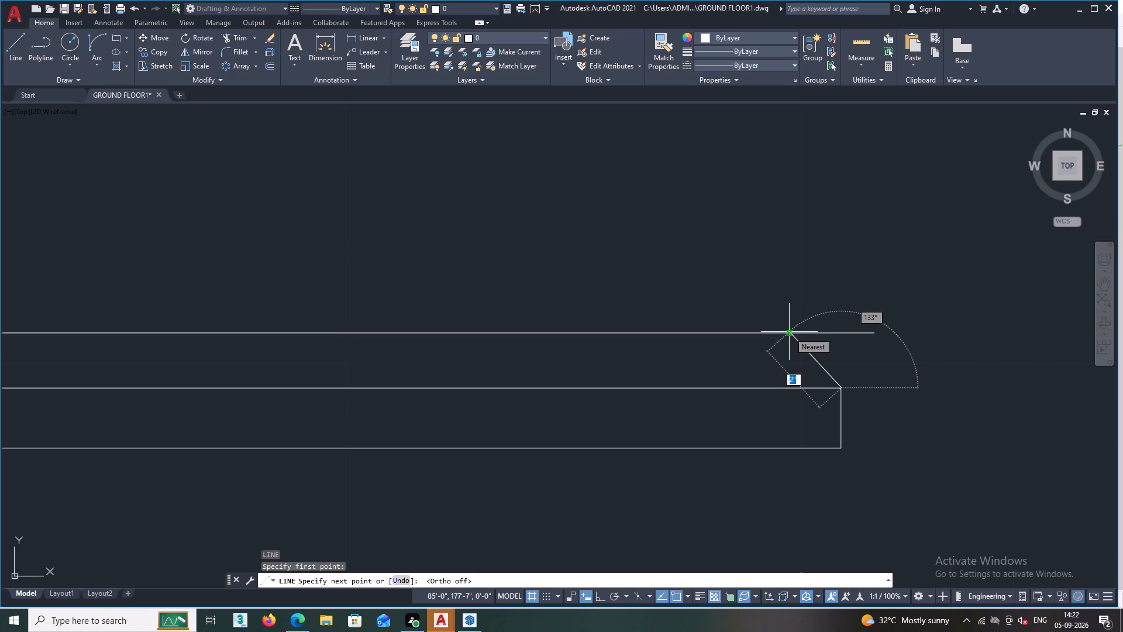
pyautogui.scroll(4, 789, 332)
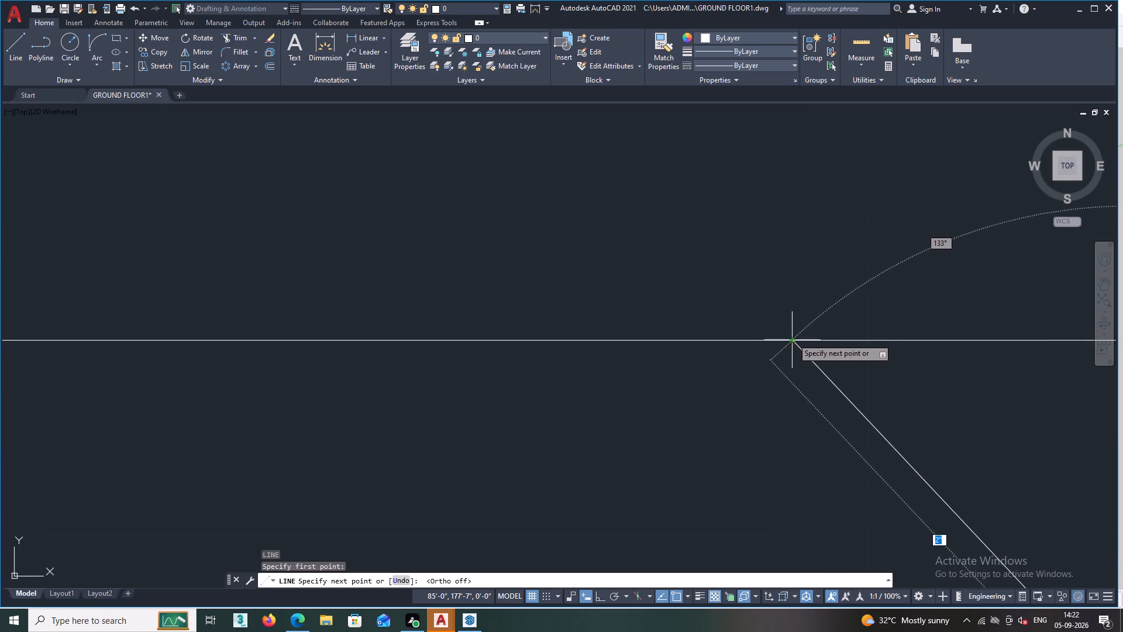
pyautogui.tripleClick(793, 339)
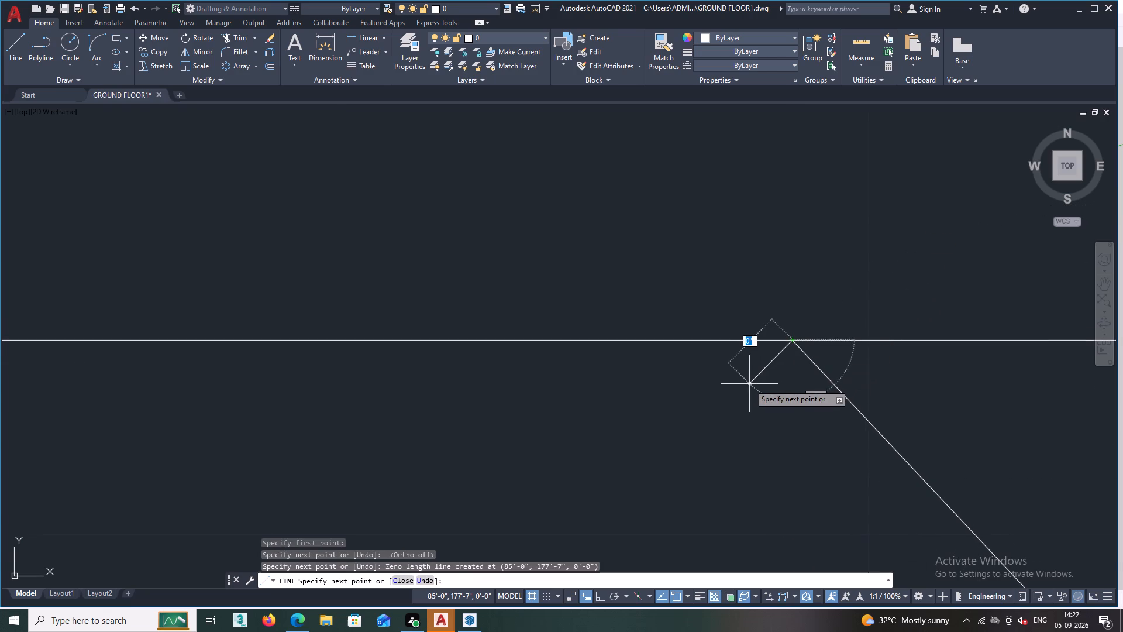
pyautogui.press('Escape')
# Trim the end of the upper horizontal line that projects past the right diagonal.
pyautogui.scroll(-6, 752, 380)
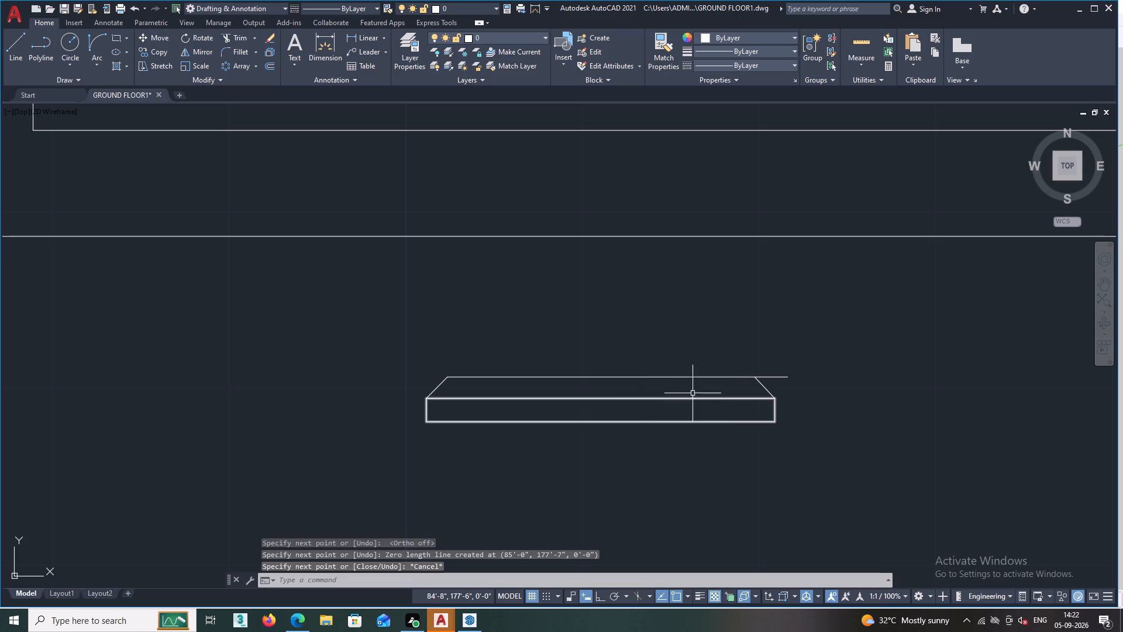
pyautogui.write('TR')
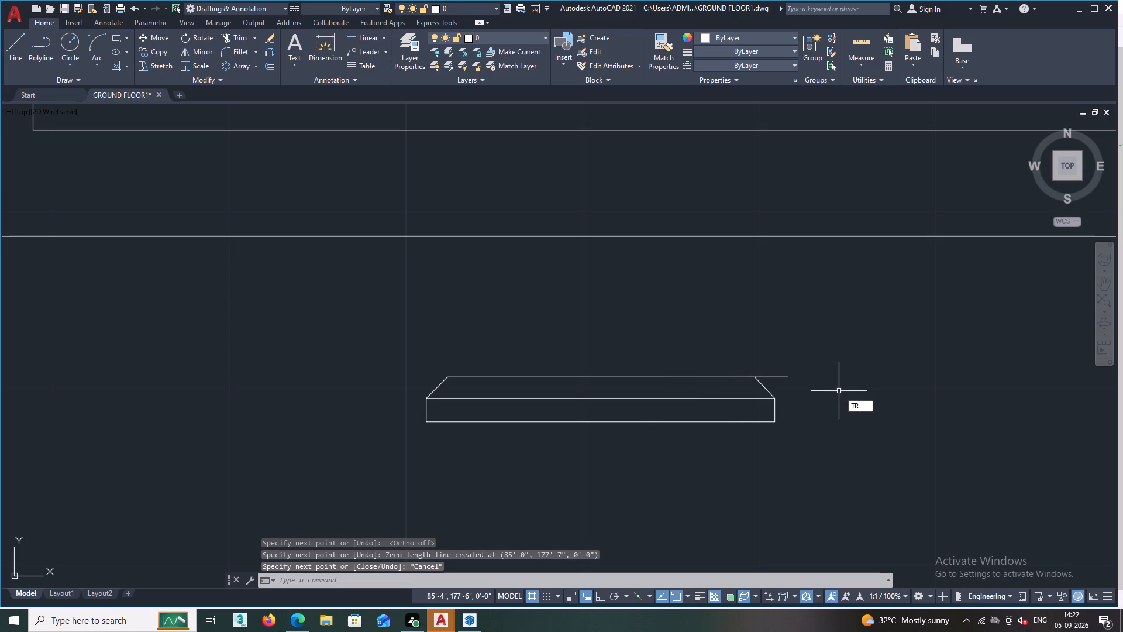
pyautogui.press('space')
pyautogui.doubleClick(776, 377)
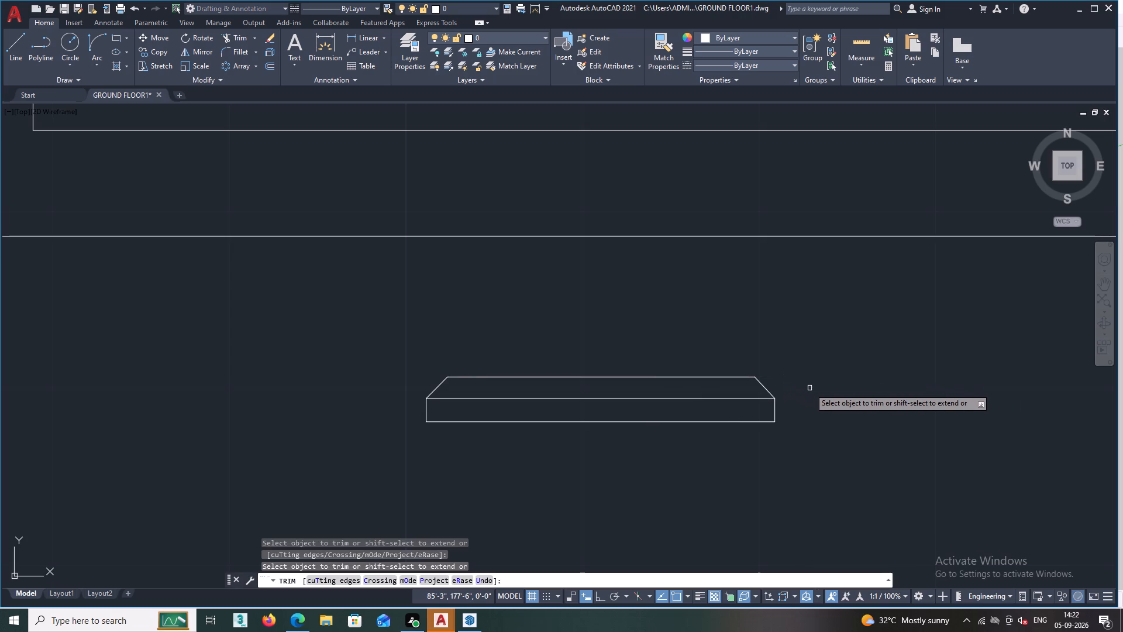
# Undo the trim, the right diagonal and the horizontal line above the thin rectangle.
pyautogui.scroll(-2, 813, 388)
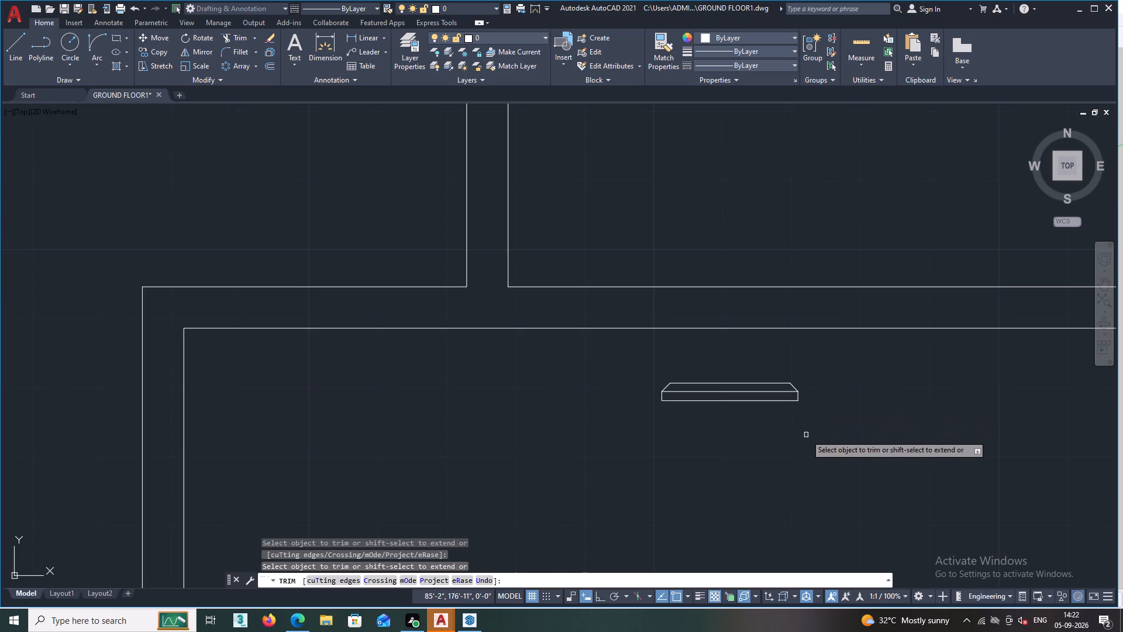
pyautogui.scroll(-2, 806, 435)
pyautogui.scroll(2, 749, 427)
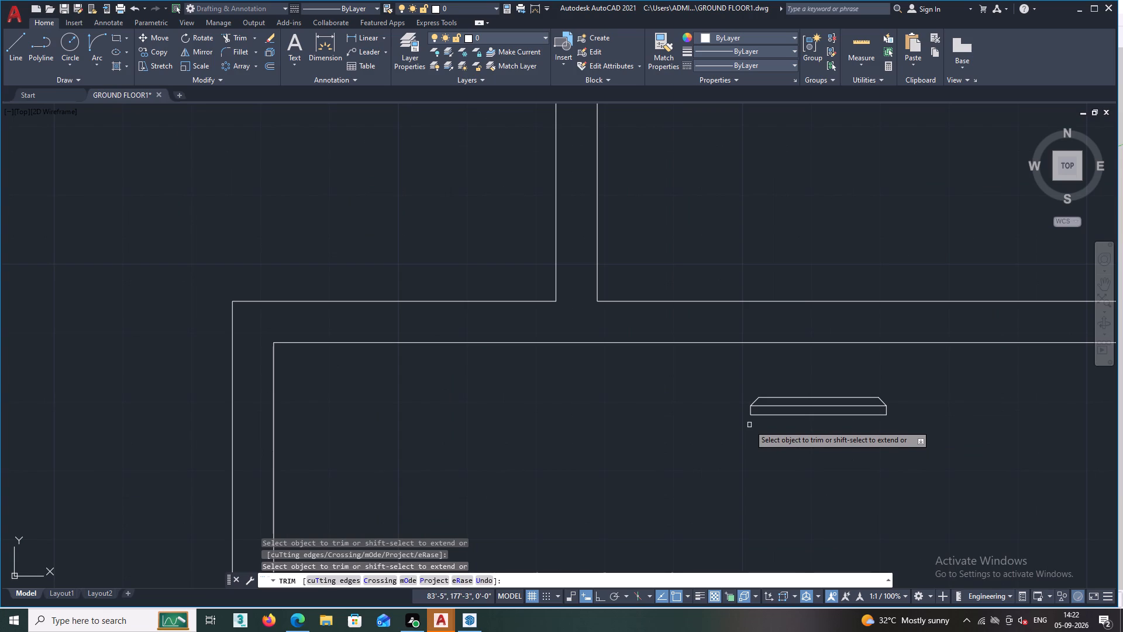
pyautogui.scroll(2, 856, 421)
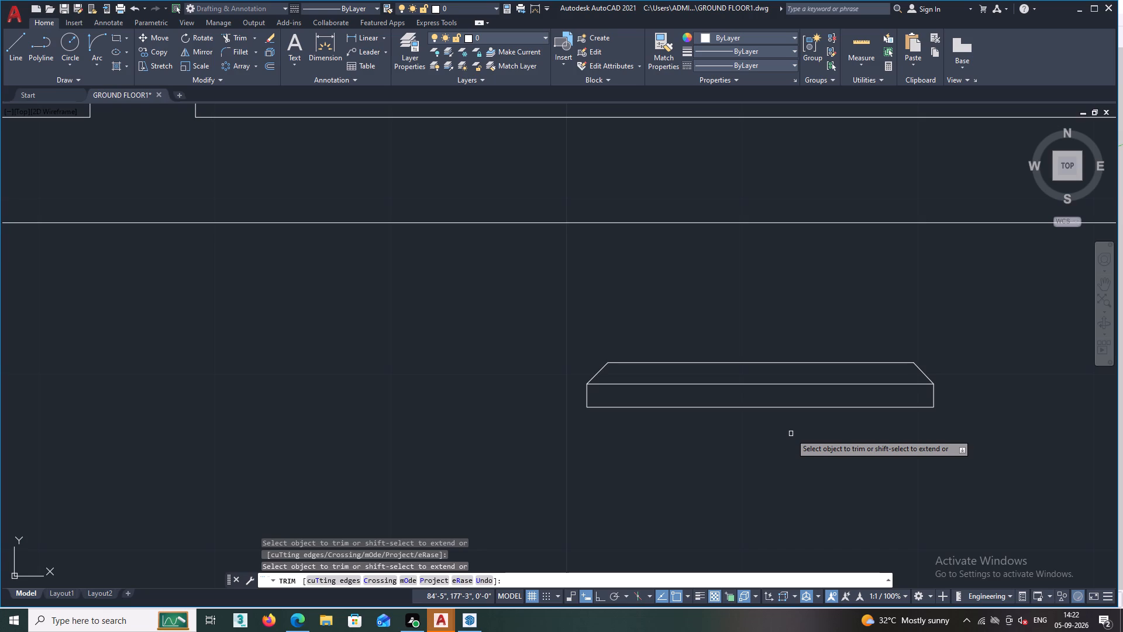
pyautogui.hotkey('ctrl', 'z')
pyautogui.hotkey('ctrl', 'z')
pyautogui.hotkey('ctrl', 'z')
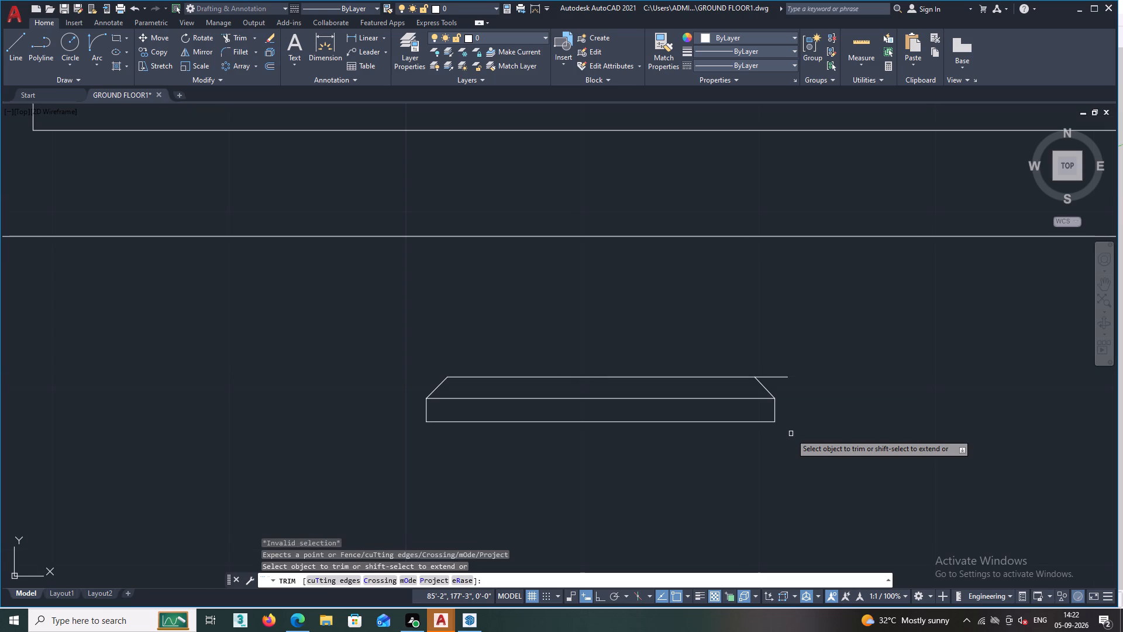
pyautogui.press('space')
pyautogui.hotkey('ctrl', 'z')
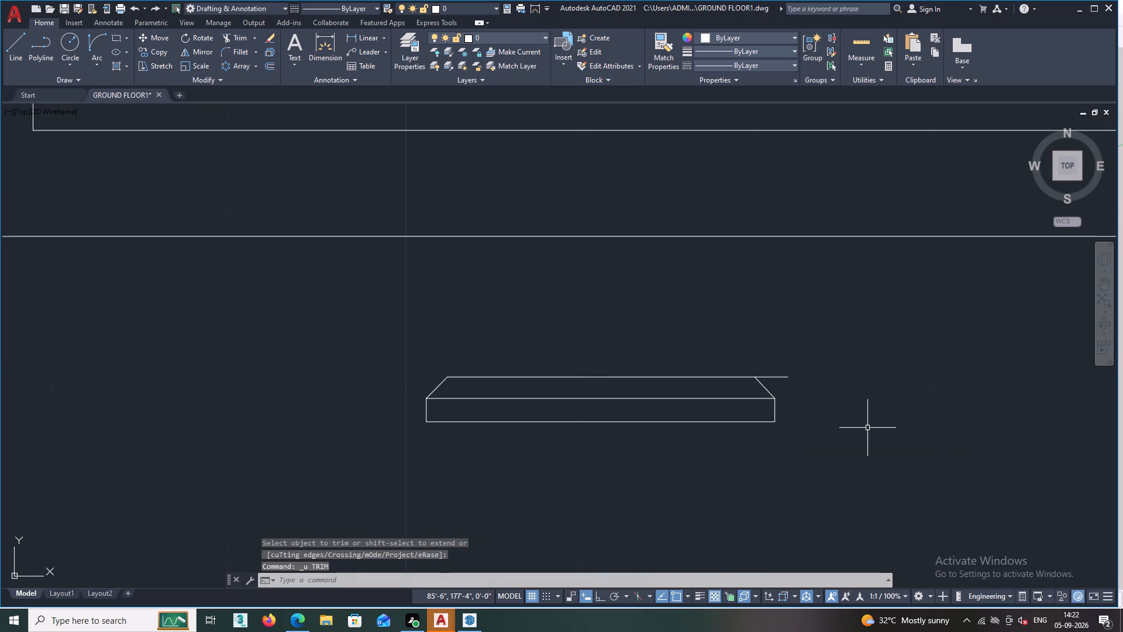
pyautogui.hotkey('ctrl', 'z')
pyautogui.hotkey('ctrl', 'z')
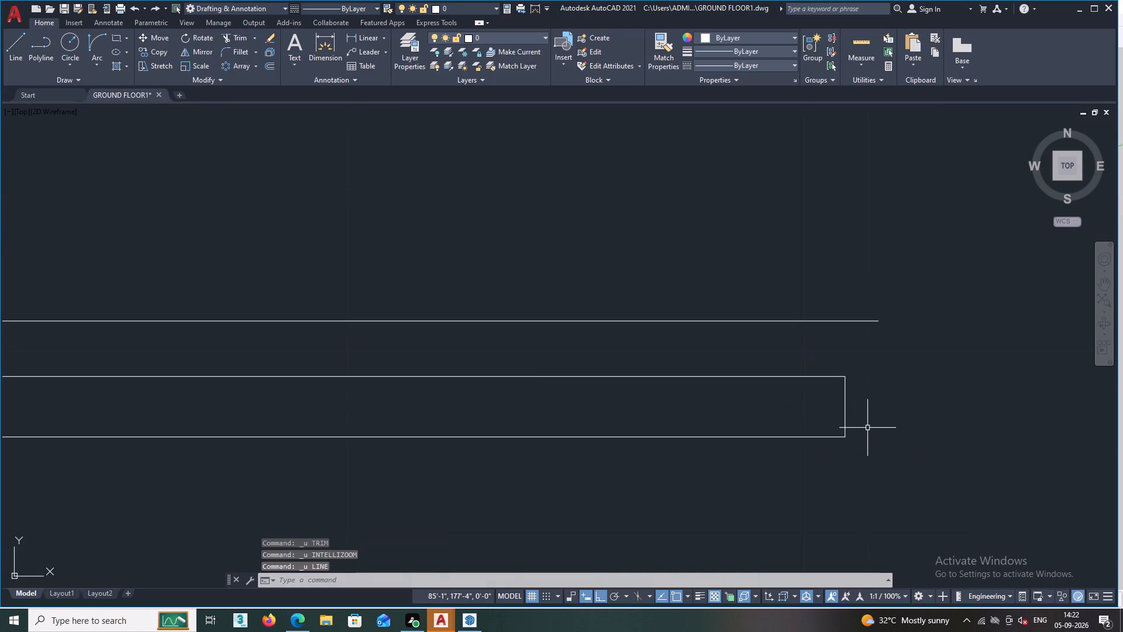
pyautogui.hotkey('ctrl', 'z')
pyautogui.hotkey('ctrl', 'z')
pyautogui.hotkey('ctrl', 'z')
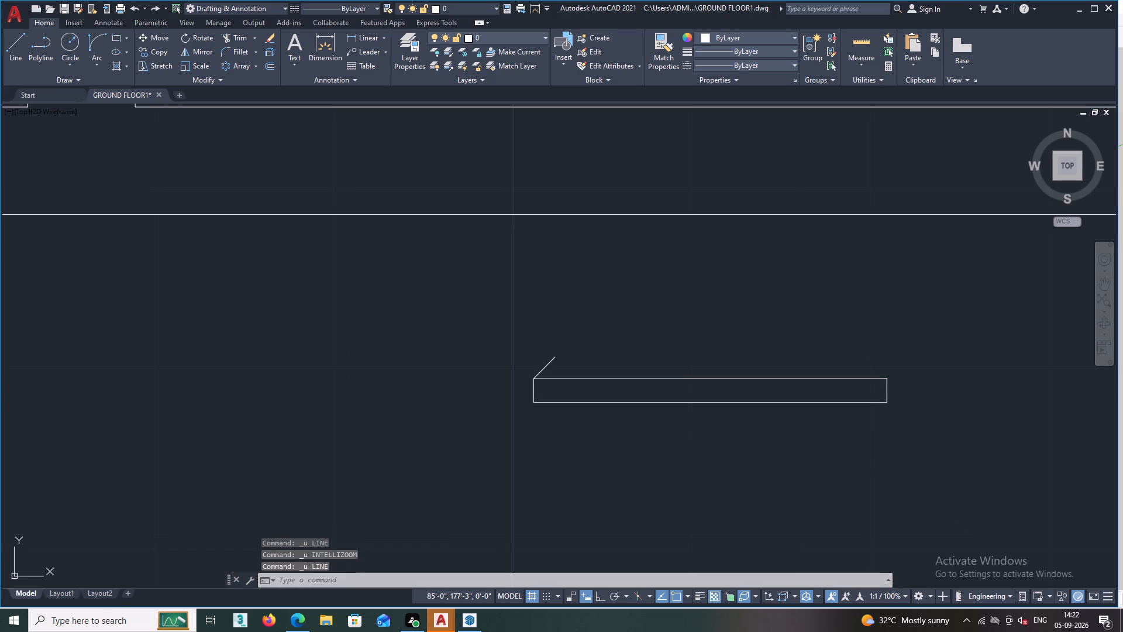
# Undo the short 45° line at the thin rectangle's top-left corner.
pyautogui.hotkey('ctrl', 'z')
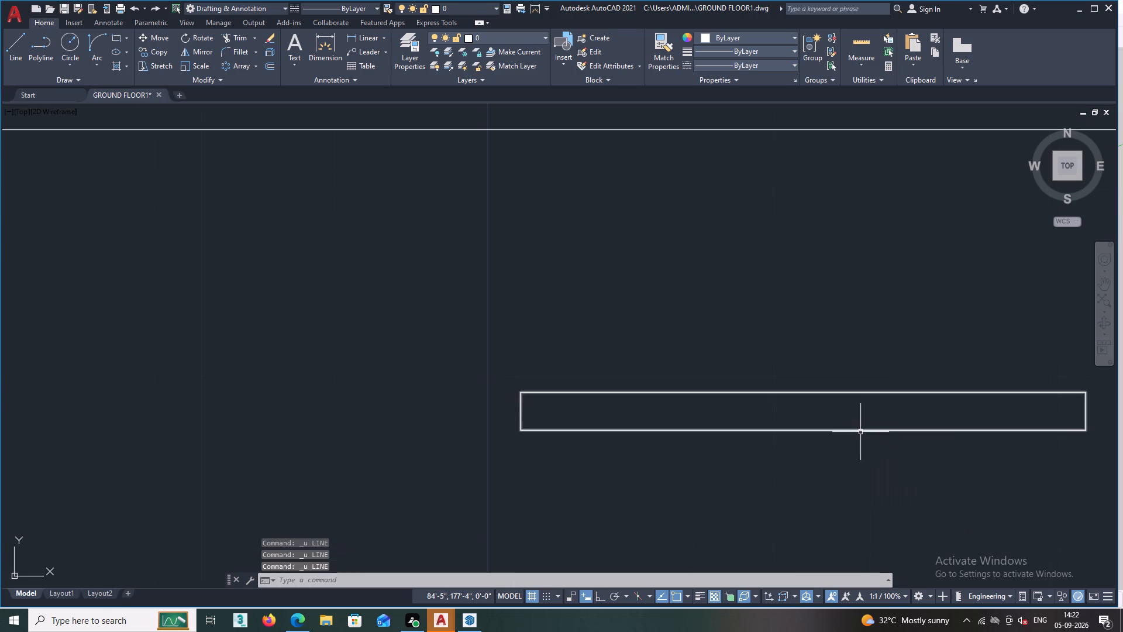
# Examine the thin rectangle's size and position against the living room's upper wall and nearby furniture.
pyautogui.scroll(-6, 840, 443)
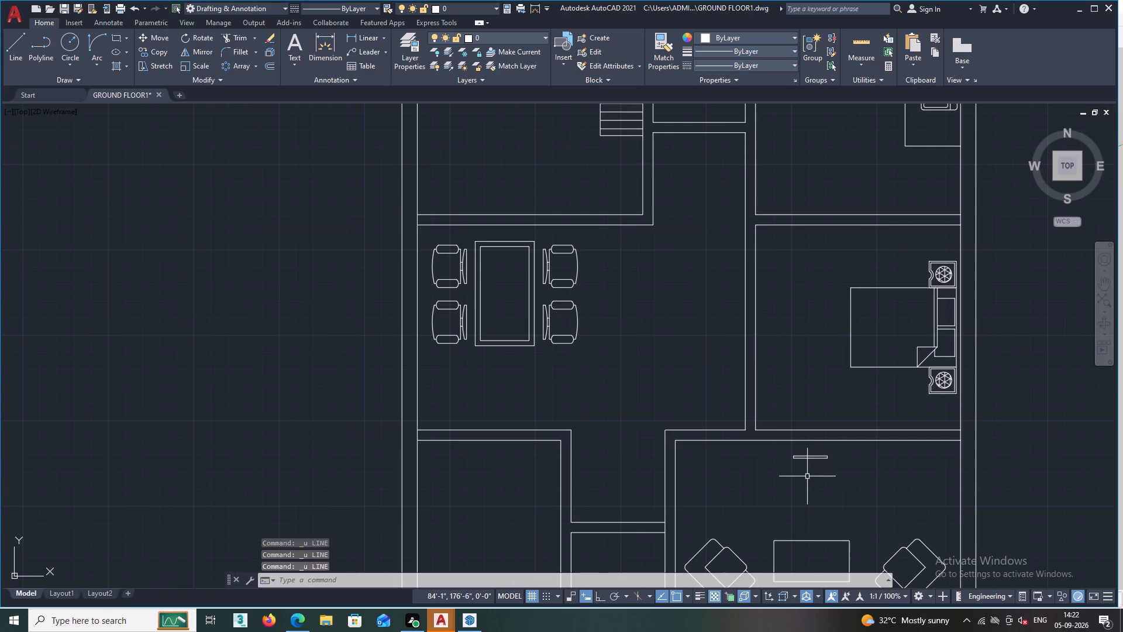
pyautogui.scroll(1, 801, 490)
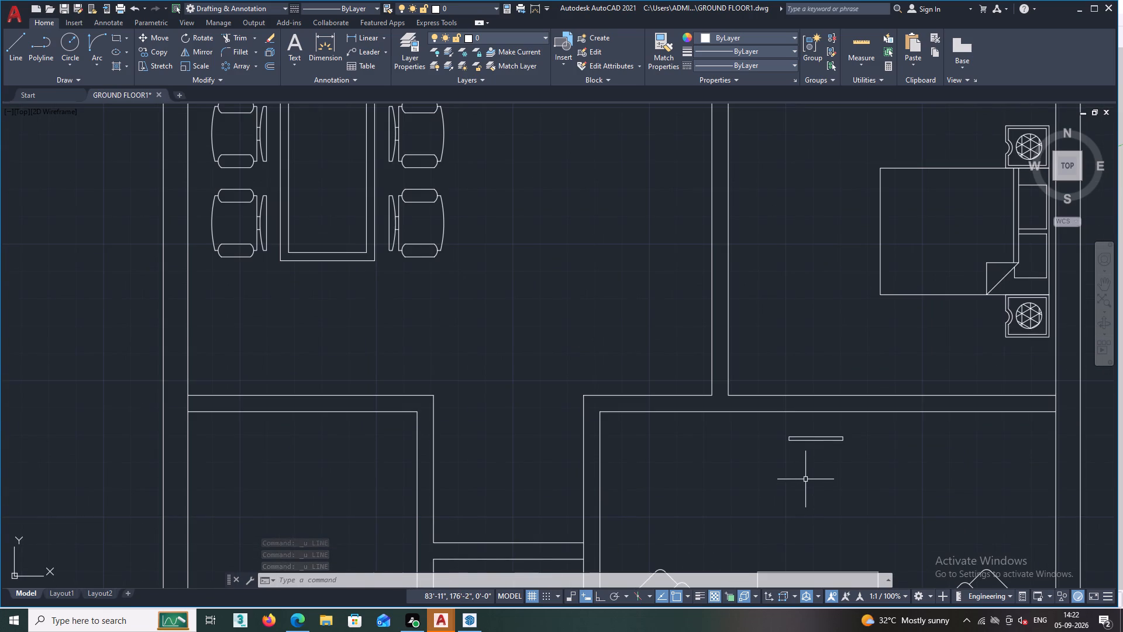
pyautogui.scroll(3, 808, 468)
pyautogui.scroll(-2, 812, 362)
pyautogui.moveTo(811, 402); pyautogui.dragTo(722, 441, button='middle')
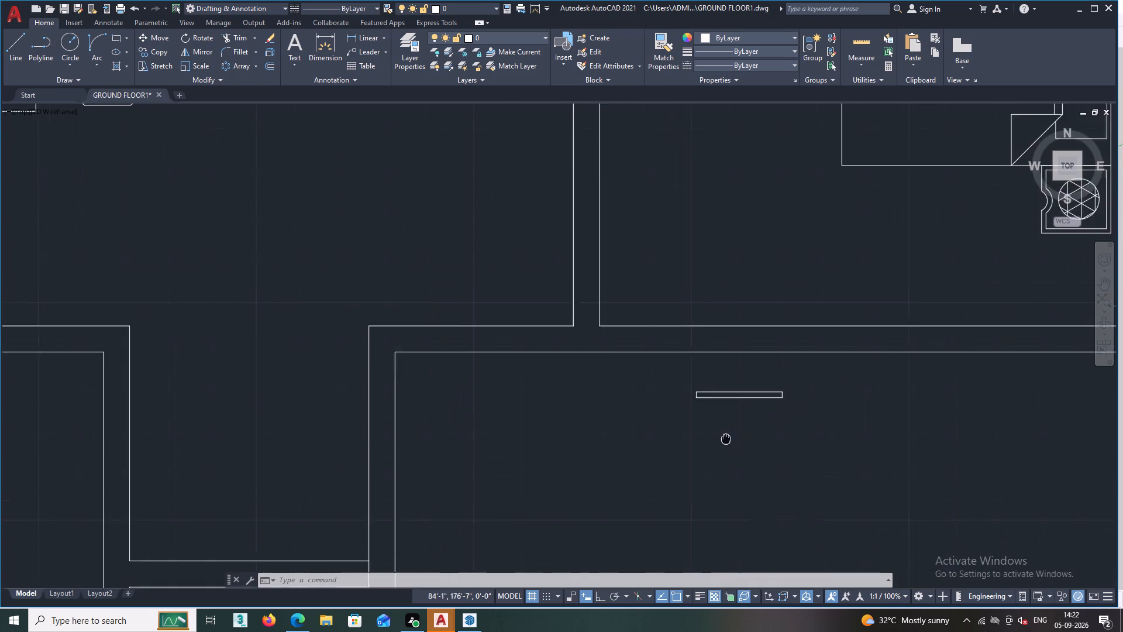
pyautogui.moveTo(722, 441); pyautogui.dragTo(717, 445, button='middle')
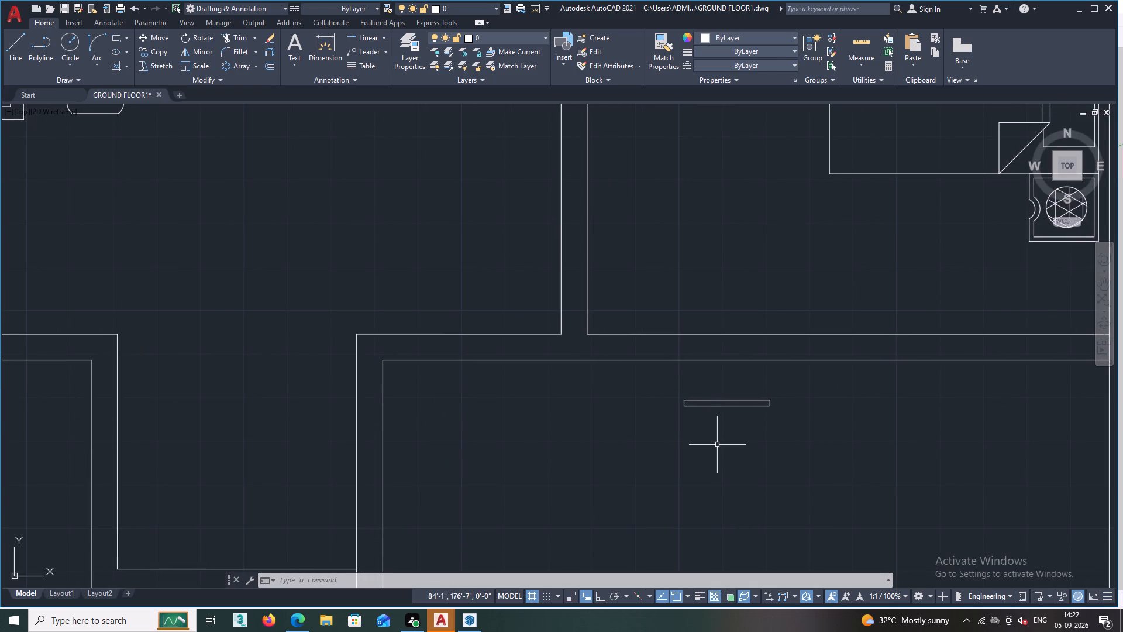
pyautogui.scroll(1, 721, 427)
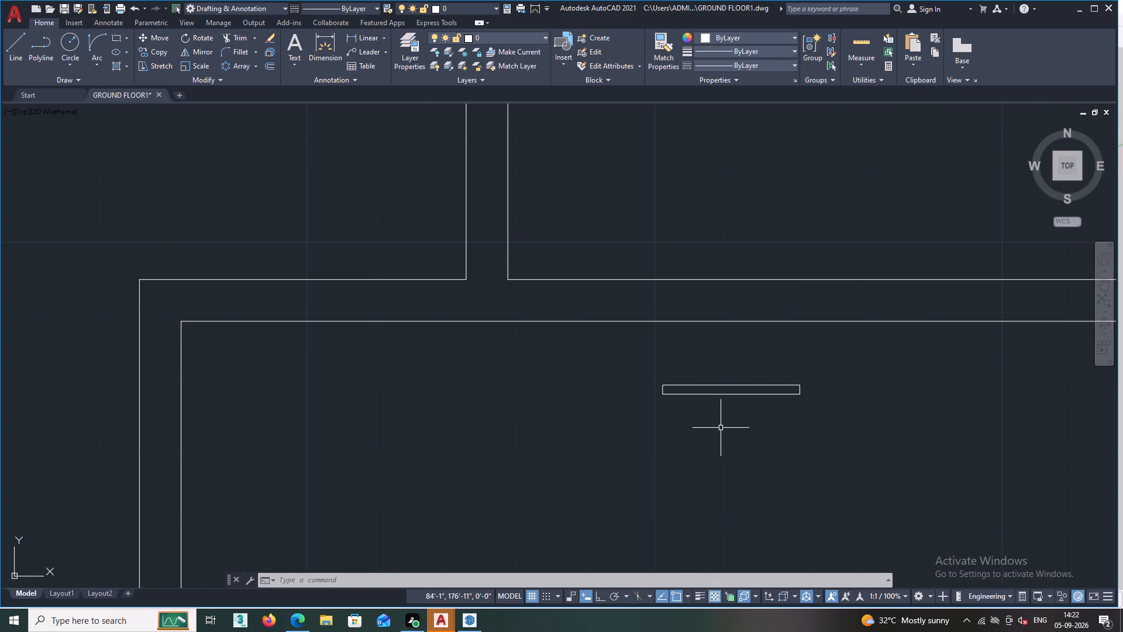
pyautogui.scroll(2, 688, 394)
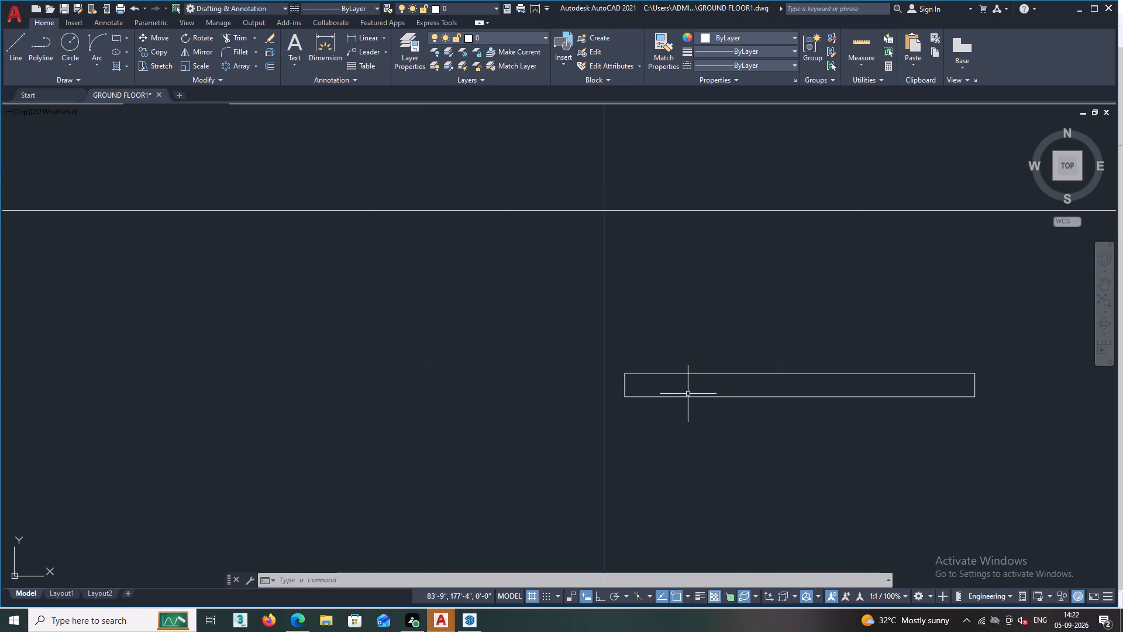
# Draw a line rising at about 45° from the thin rectangle's top edge, starting about 1" in from its top-left corner.
pyautogui.scroll(1, 688, 394)
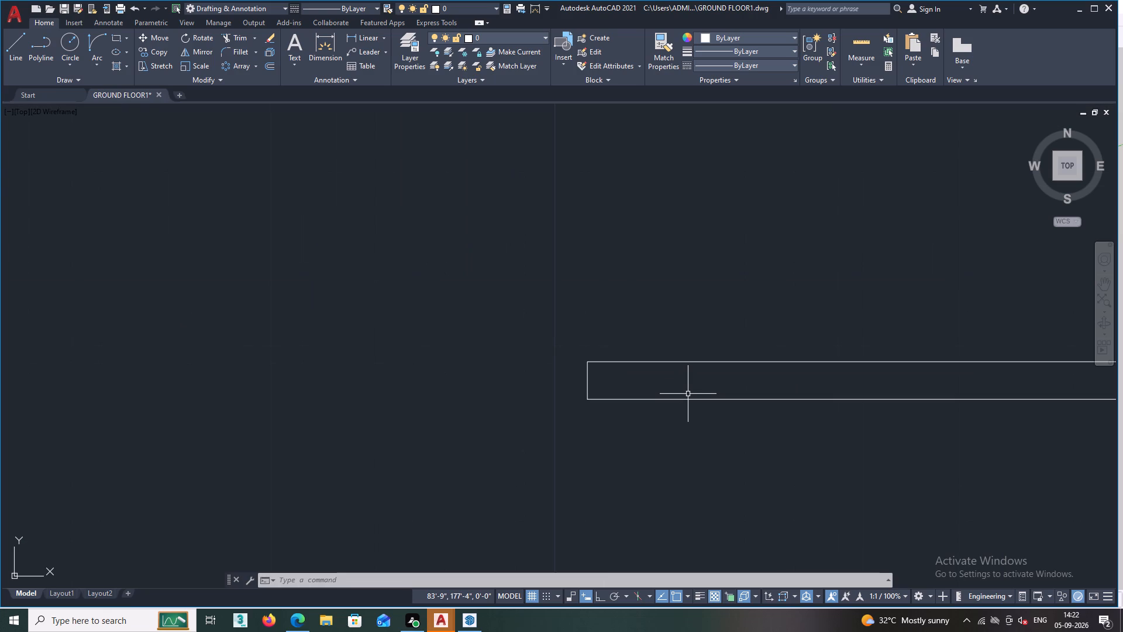
pyautogui.write('L')
pyautogui.press('space')
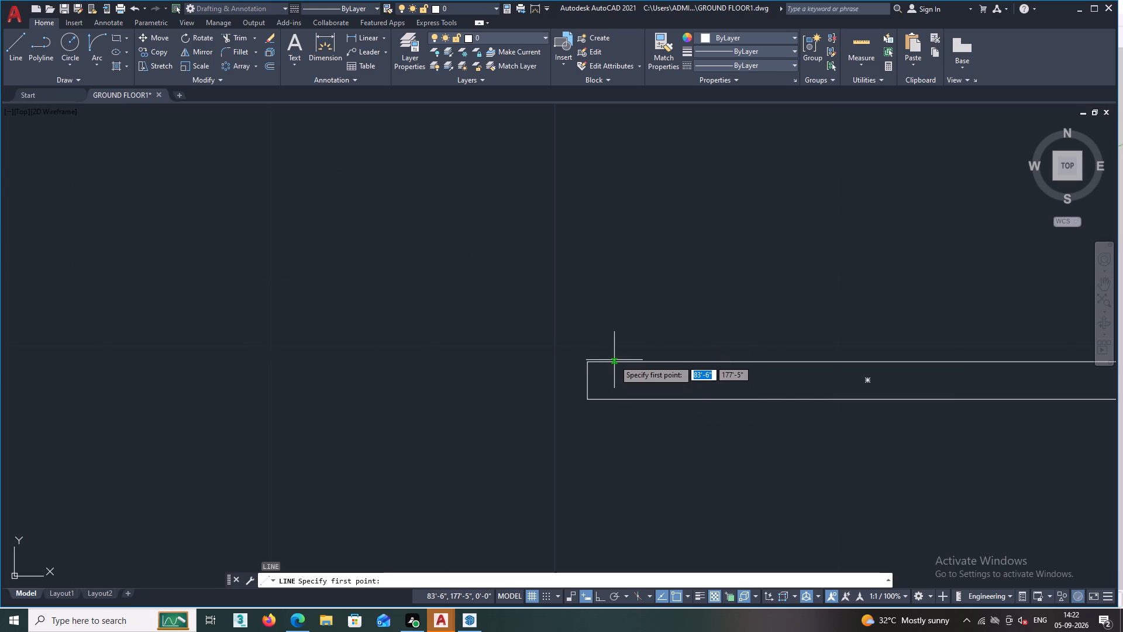
pyautogui.scroll(2, 616, 363)
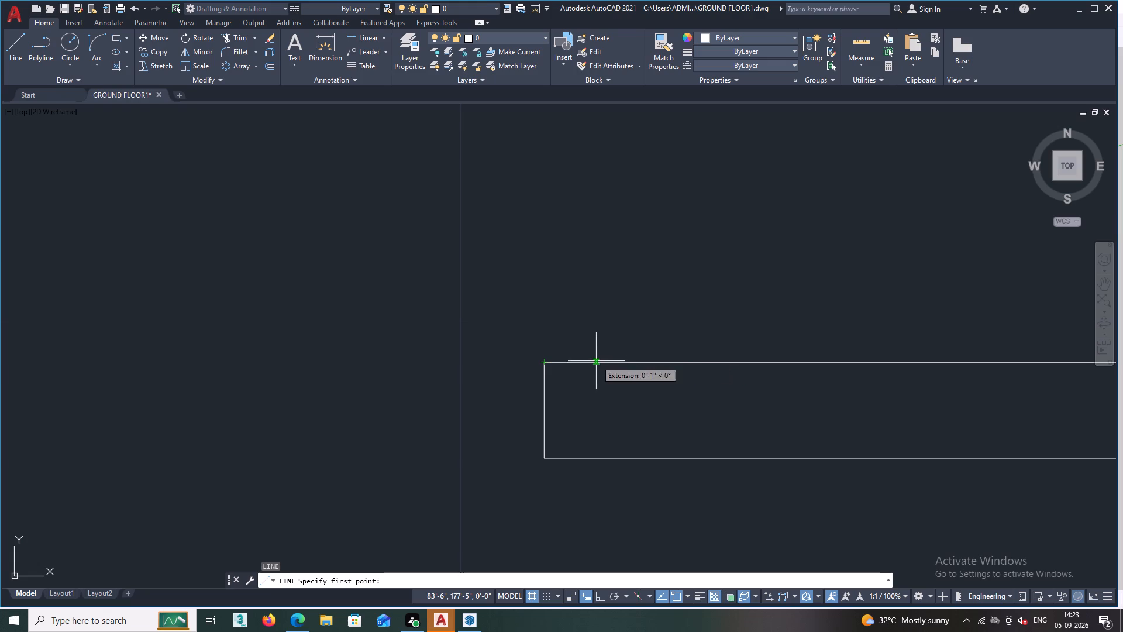
pyautogui.click(595, 363)
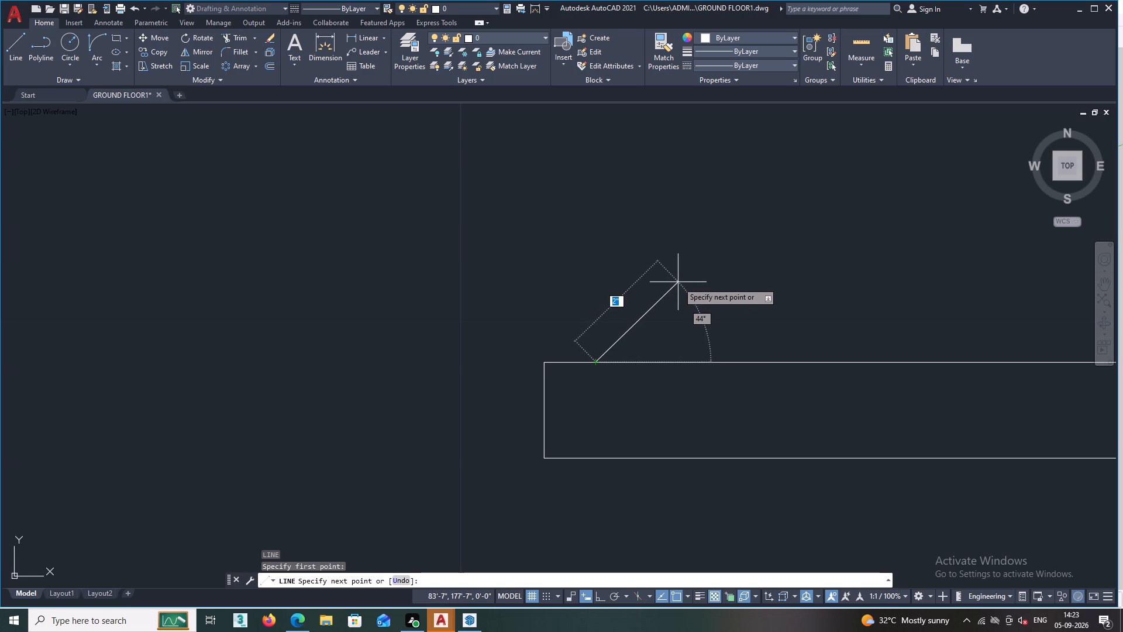
pyautogui.doubleClick(678, 279)
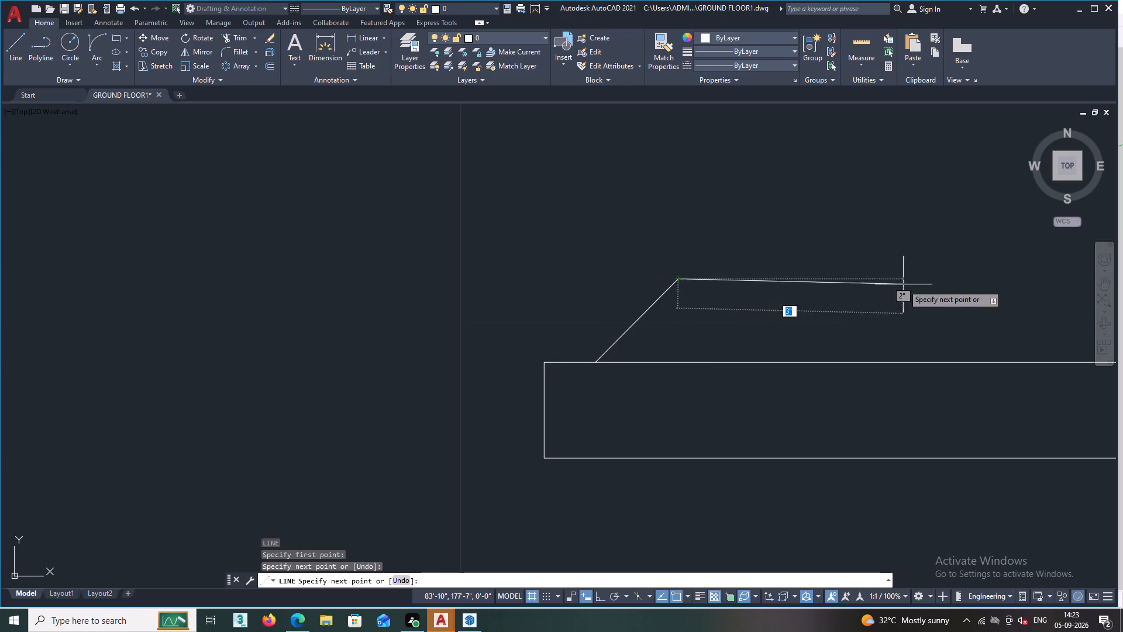
# Continue the line horizontally for about 1'-4" above the thin rectangle, with Ortho on.
pyautogui.scroll(-6, 984, 284)
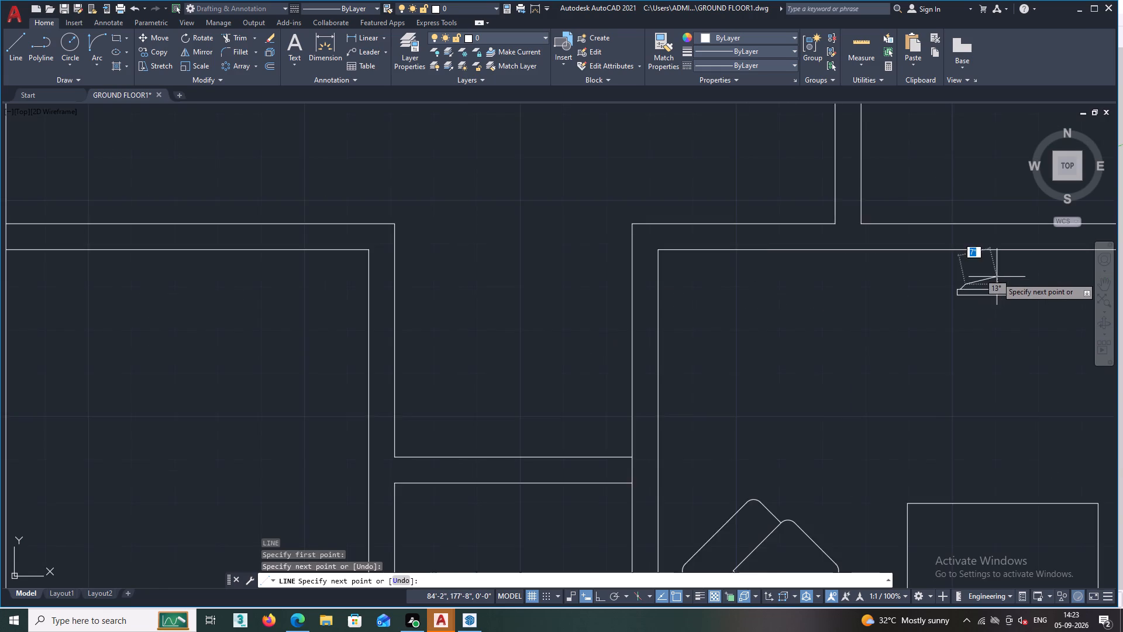
pyautogui.scroll(-3, 997, 277)
pyautogui.moveTo(1038, 280); pyautogui.dragTo(838, 286, button='middle')
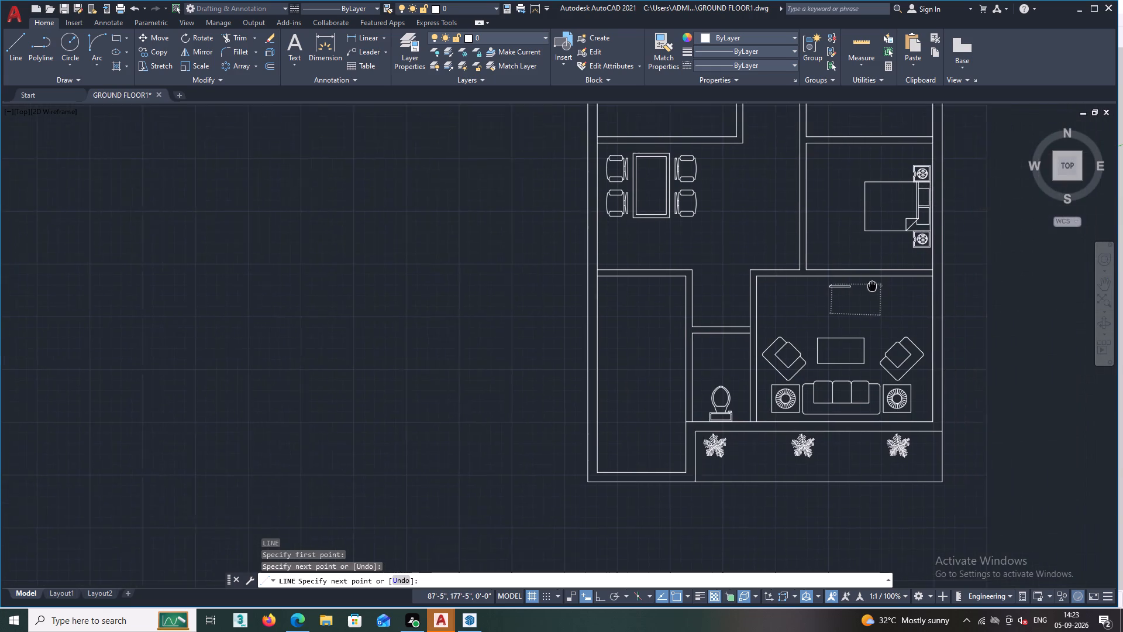
pyautogui.moveTo(838, 286); pyautogui.dragTo(660, 293, button='middle')
pyautogui.scroll(7, 616, 296)
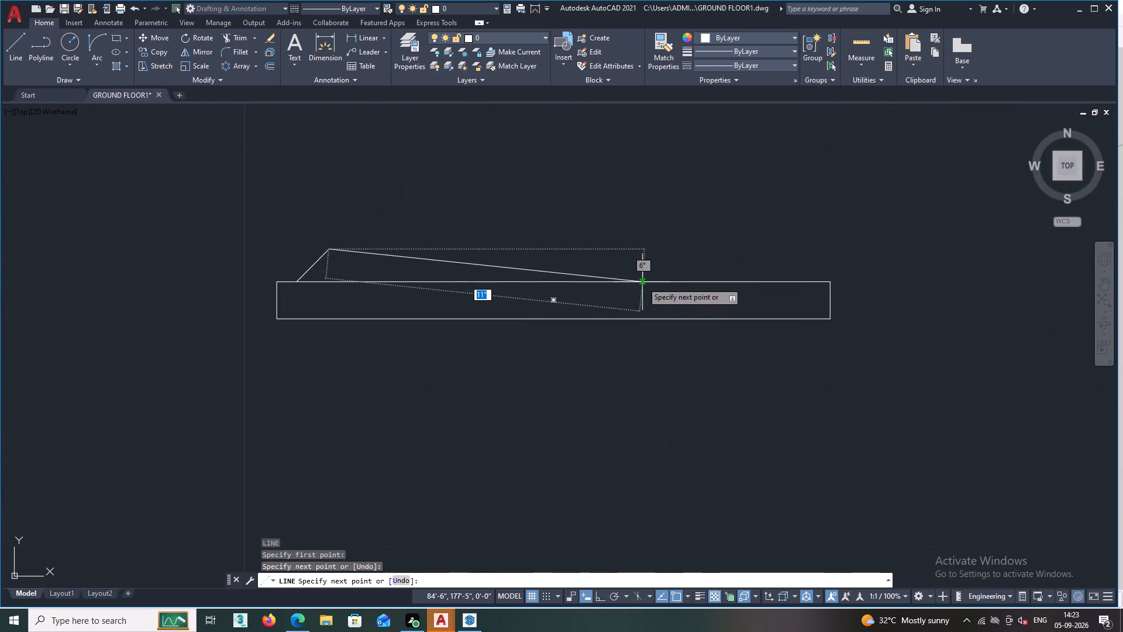
pyautogui.scroll(3, 642, 282)
pyautogui.scroll(-6, 802, 218)
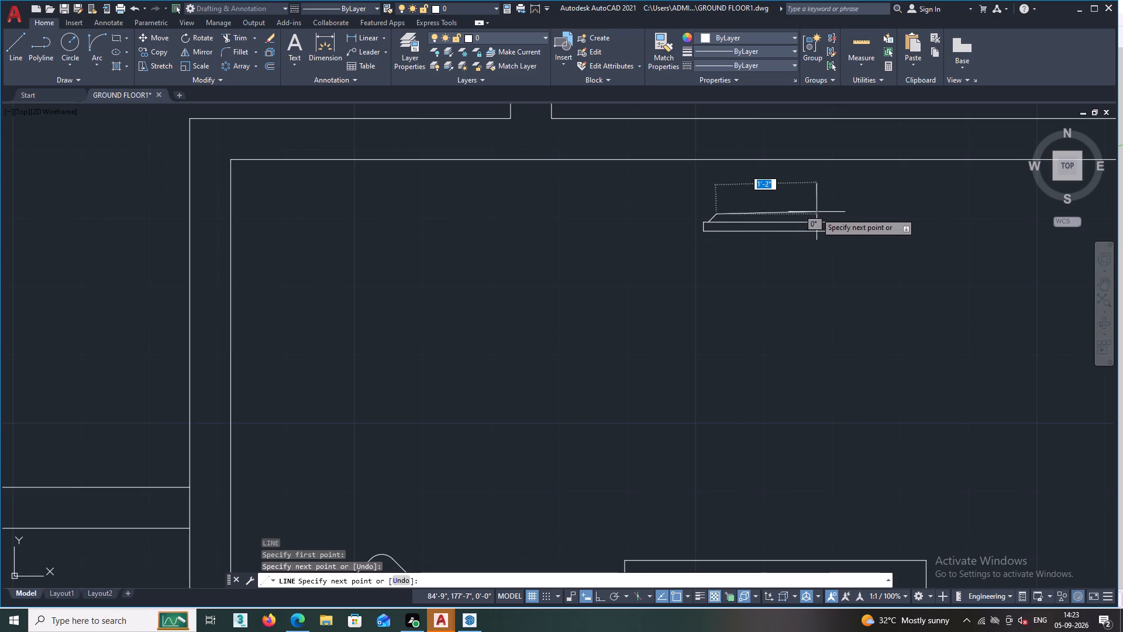
pyautogui.press('F8')
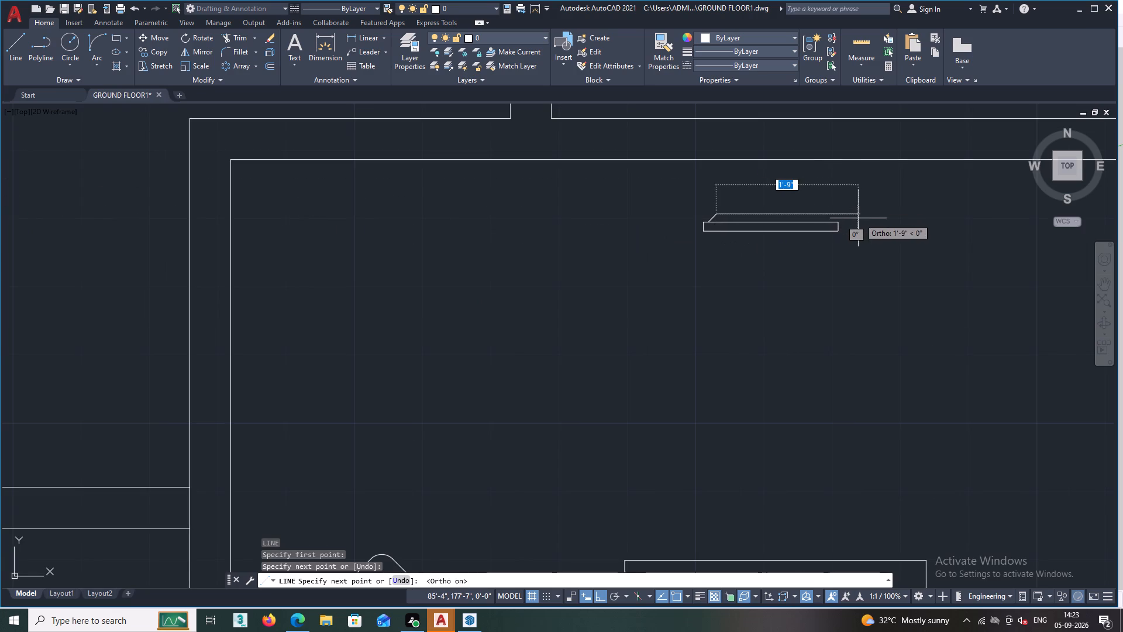
pyautogui.scroll(3, 825, 212)
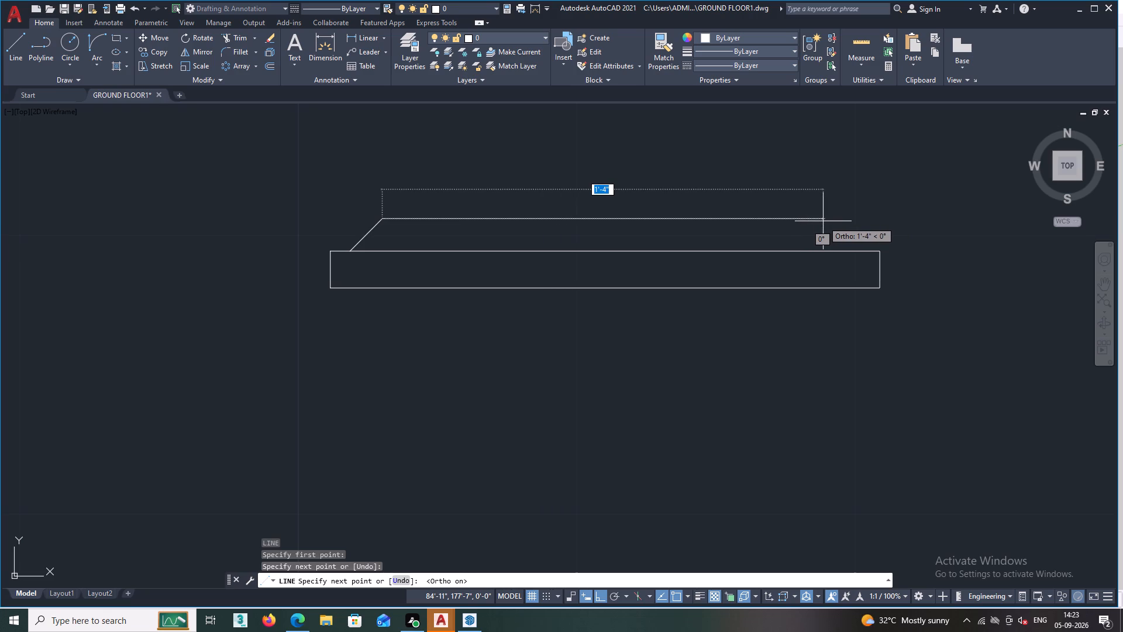
pyautogui.doubleClick(823, 221)
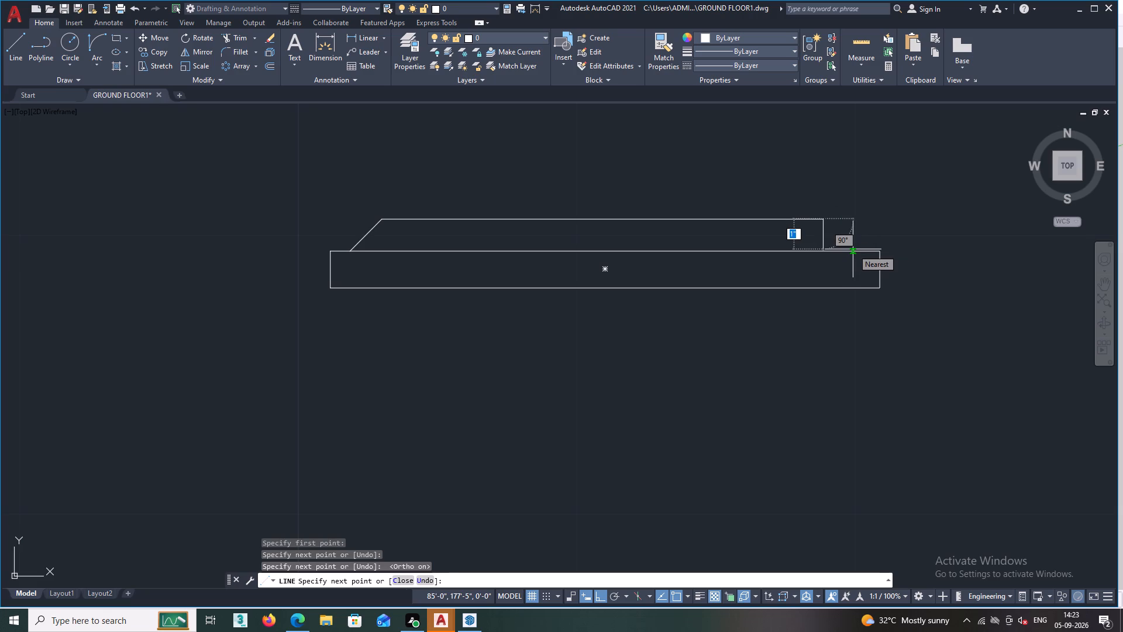
# With Ortho off, close the trapezoid's right side with a line at about 45° down to the rectangle's top edge.
pyautogui.press('F8')
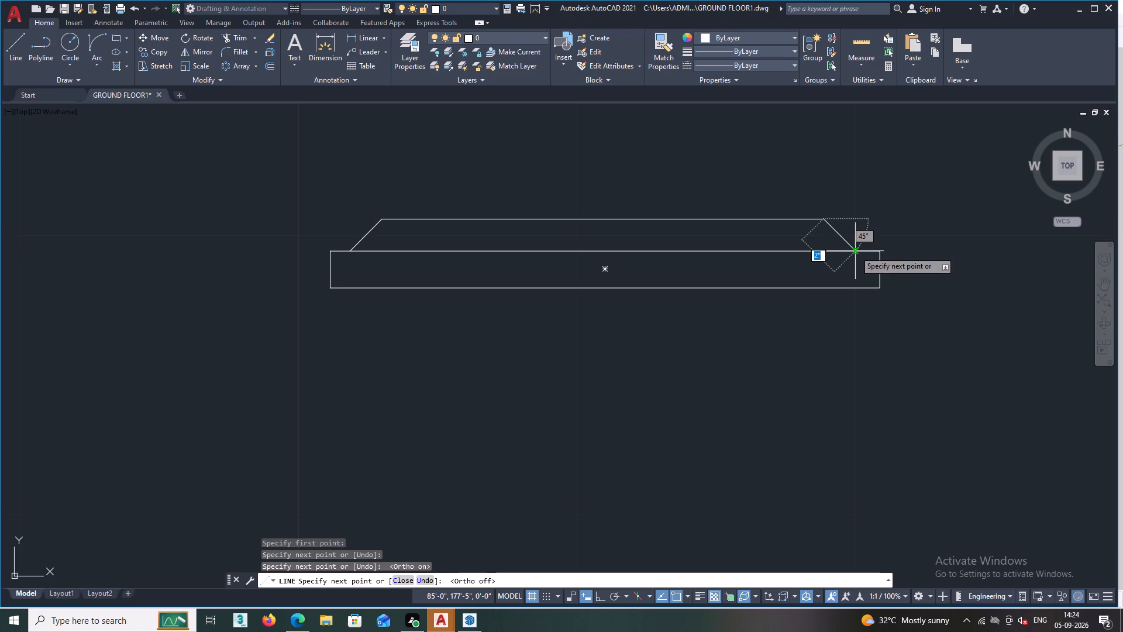
pyautogui.doubleClick(855, 251)
pyautogui.scroll(6, 853, 256)
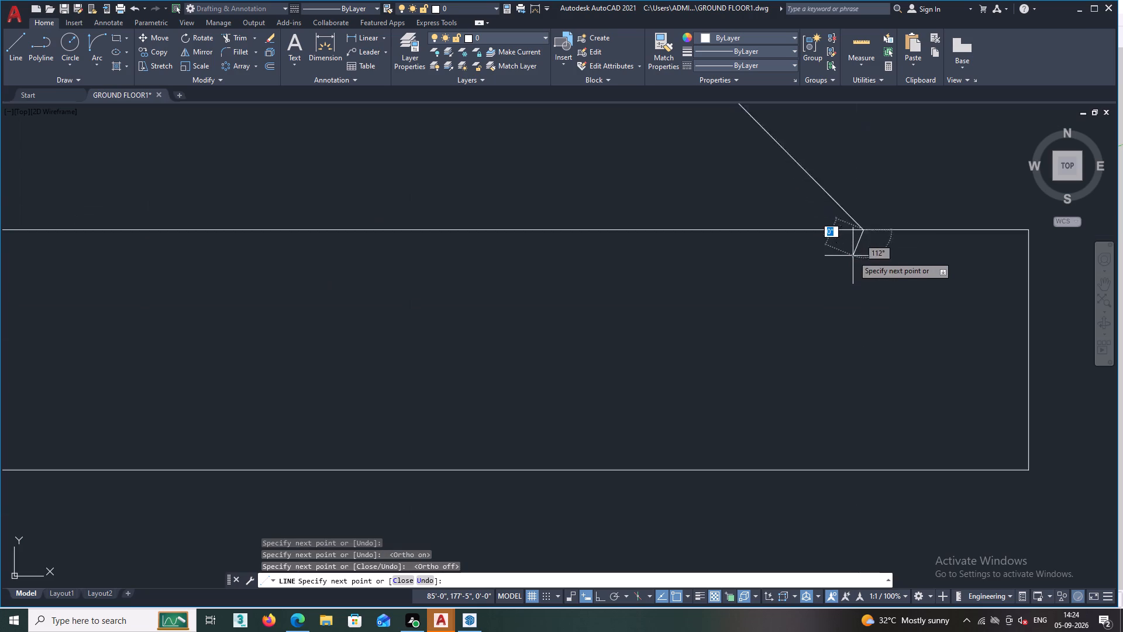
pyautogui.scroll(1, 853, 256)
pyautogui.press('space')
# Examine the wall-side item's outline and its position relative to the living room's upper wall and furniture.
pyautogui.scroll(-3, 813, 291)
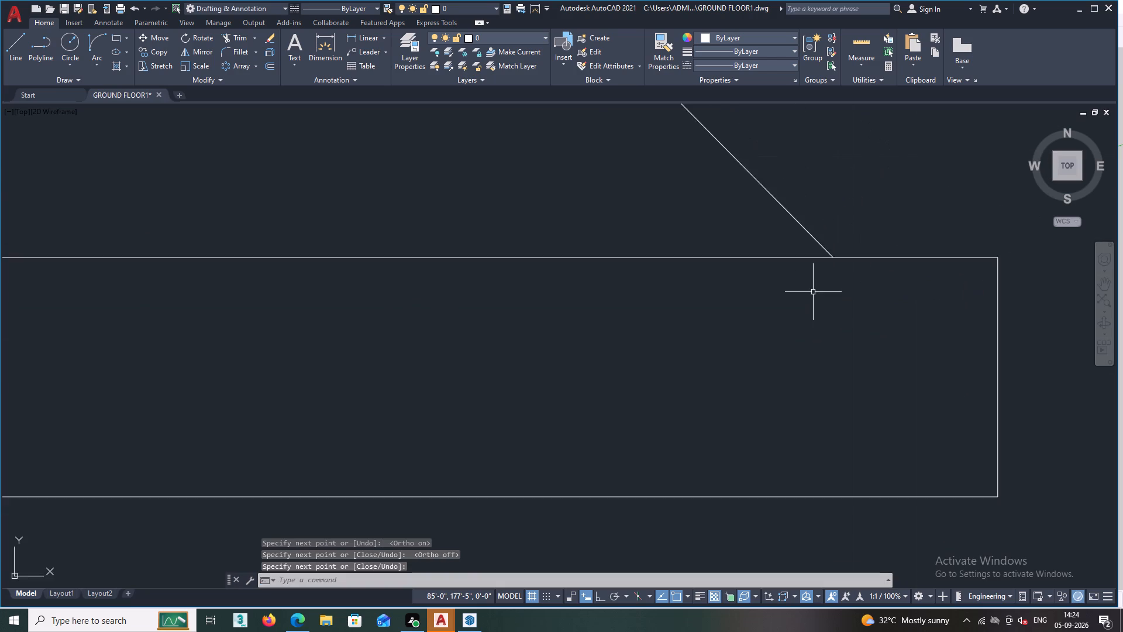
pyautogui.scroll(-7, 813, 292)
pyautogui.scroll(1, 689, 324)
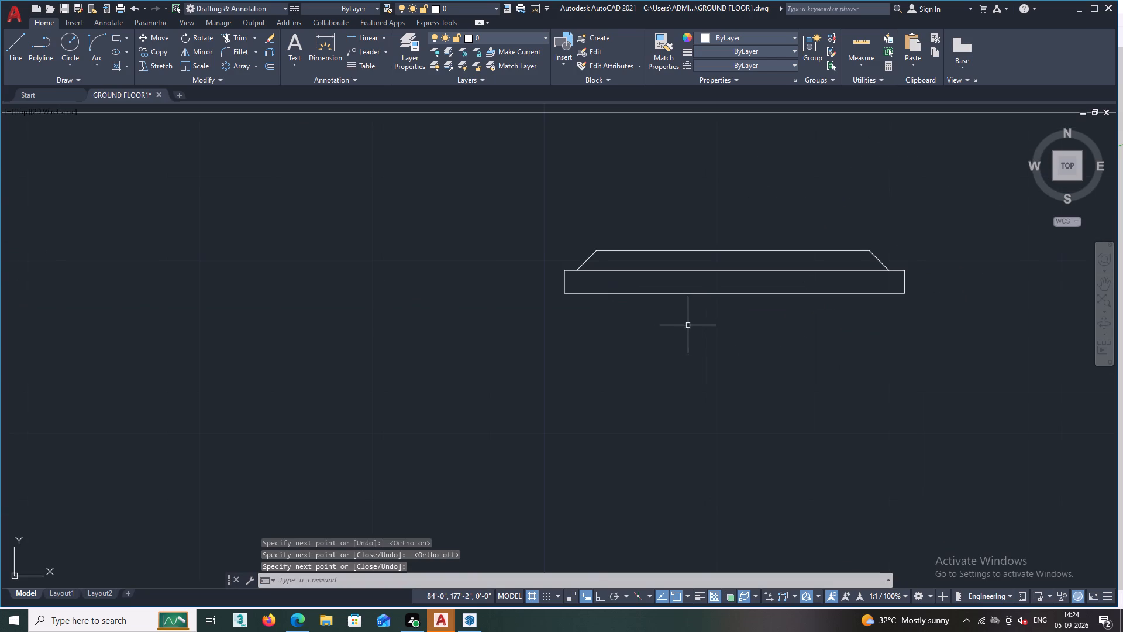
pyautogui.scroll(-3, 669, 329)
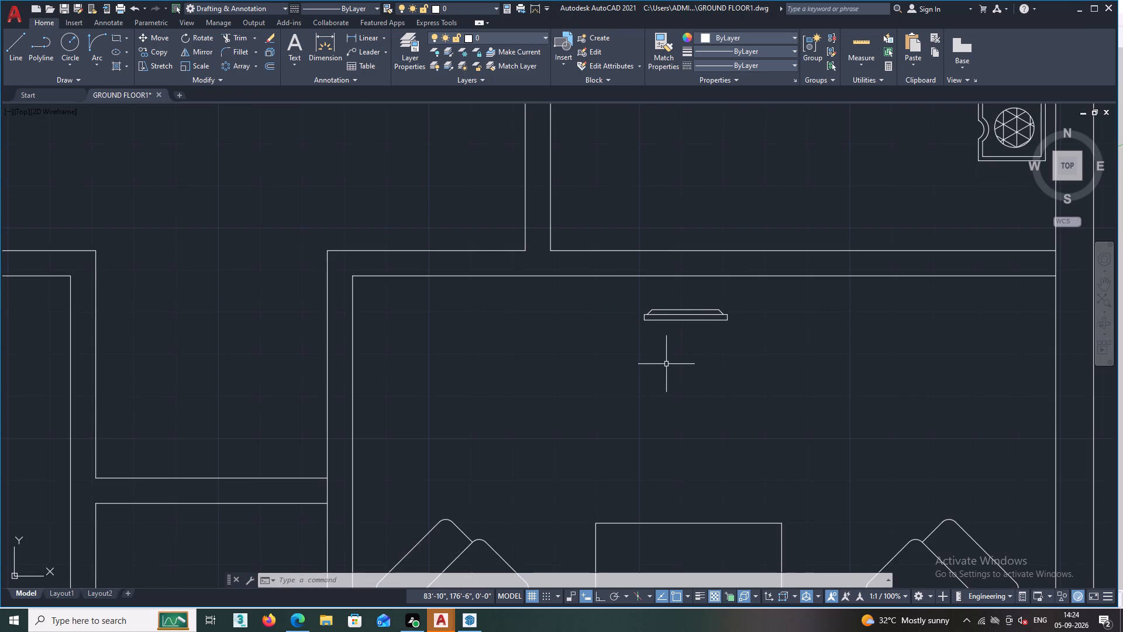
pyautogui.scroll(2, 666, 364)
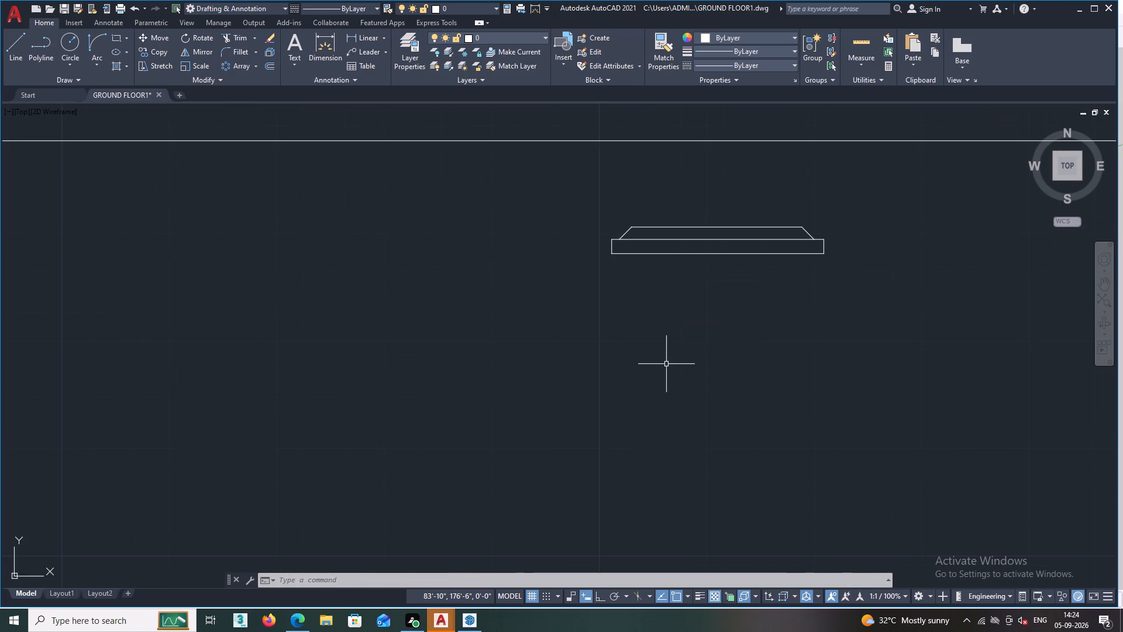
pyautogui.scroll(-3, 677, 362)
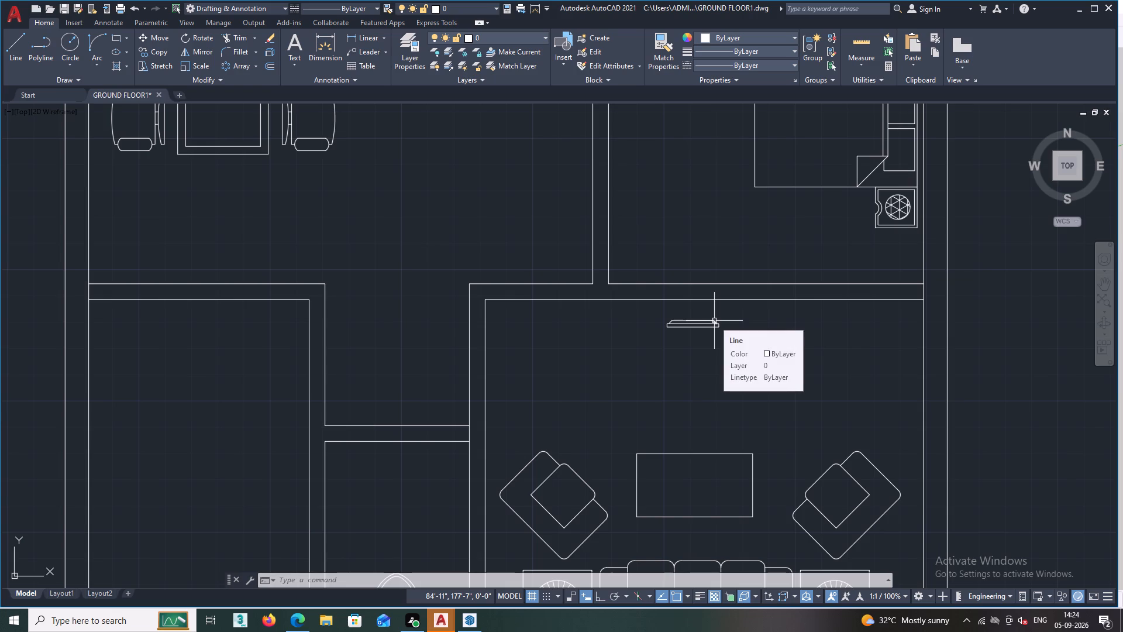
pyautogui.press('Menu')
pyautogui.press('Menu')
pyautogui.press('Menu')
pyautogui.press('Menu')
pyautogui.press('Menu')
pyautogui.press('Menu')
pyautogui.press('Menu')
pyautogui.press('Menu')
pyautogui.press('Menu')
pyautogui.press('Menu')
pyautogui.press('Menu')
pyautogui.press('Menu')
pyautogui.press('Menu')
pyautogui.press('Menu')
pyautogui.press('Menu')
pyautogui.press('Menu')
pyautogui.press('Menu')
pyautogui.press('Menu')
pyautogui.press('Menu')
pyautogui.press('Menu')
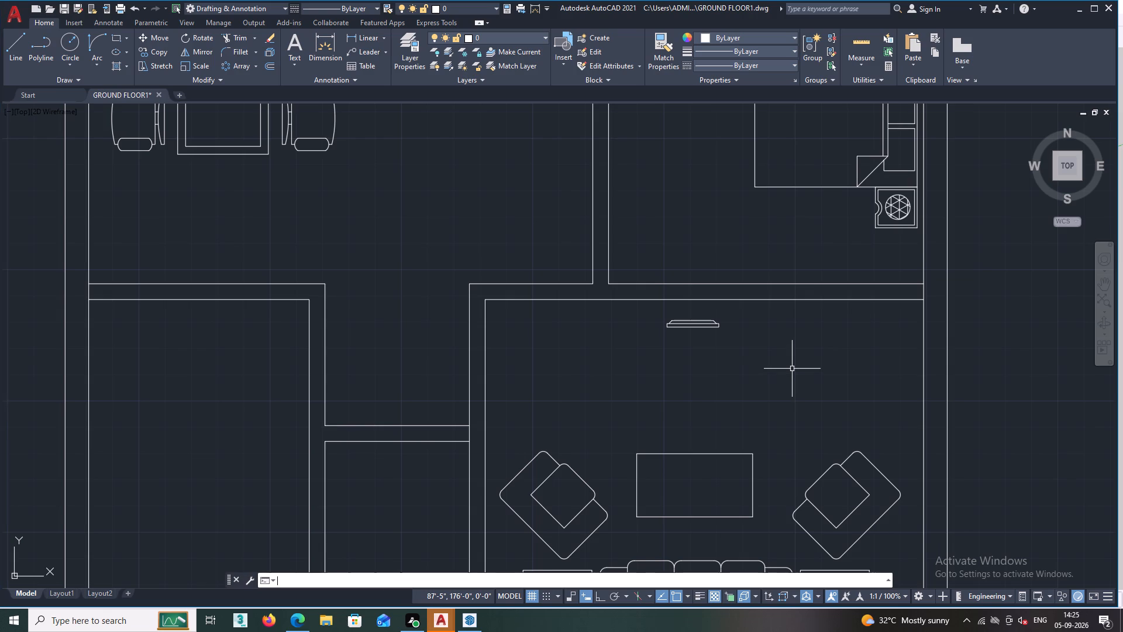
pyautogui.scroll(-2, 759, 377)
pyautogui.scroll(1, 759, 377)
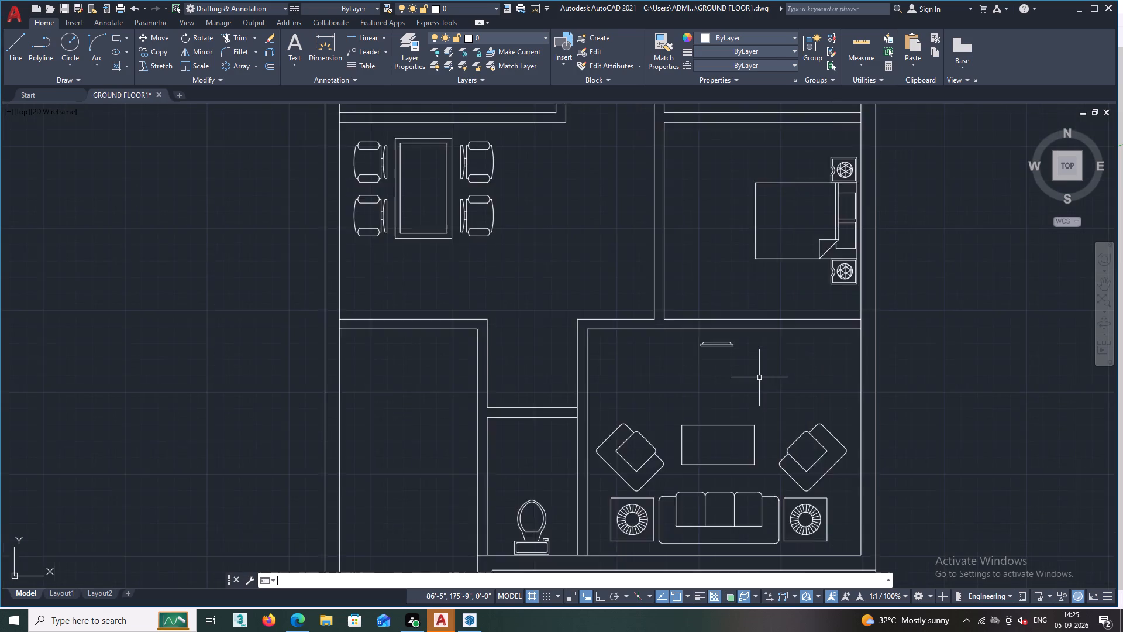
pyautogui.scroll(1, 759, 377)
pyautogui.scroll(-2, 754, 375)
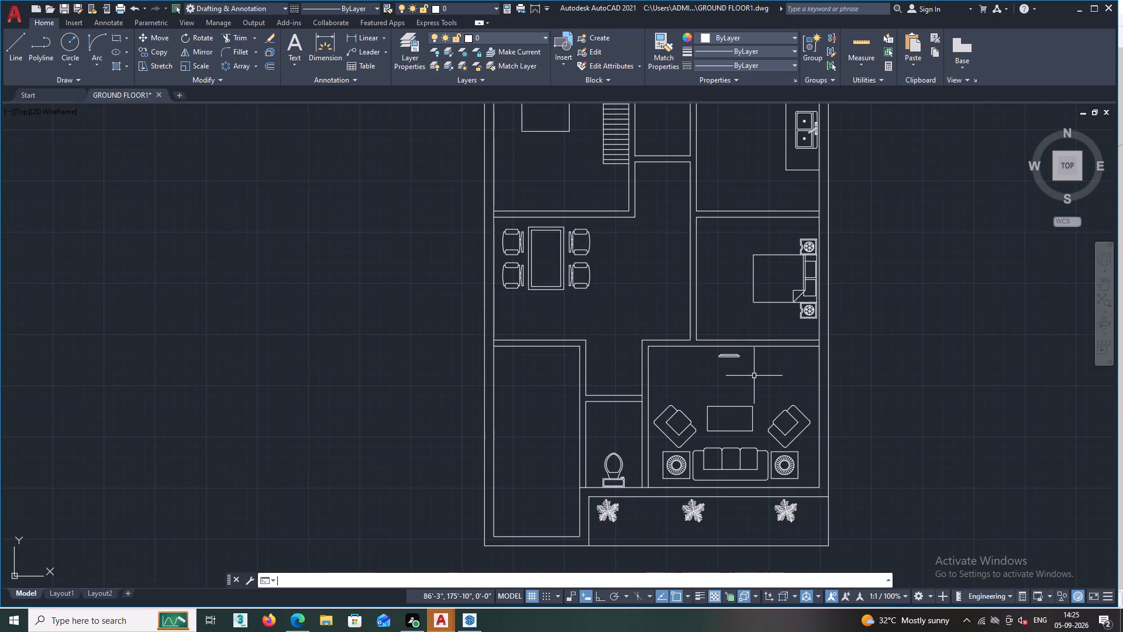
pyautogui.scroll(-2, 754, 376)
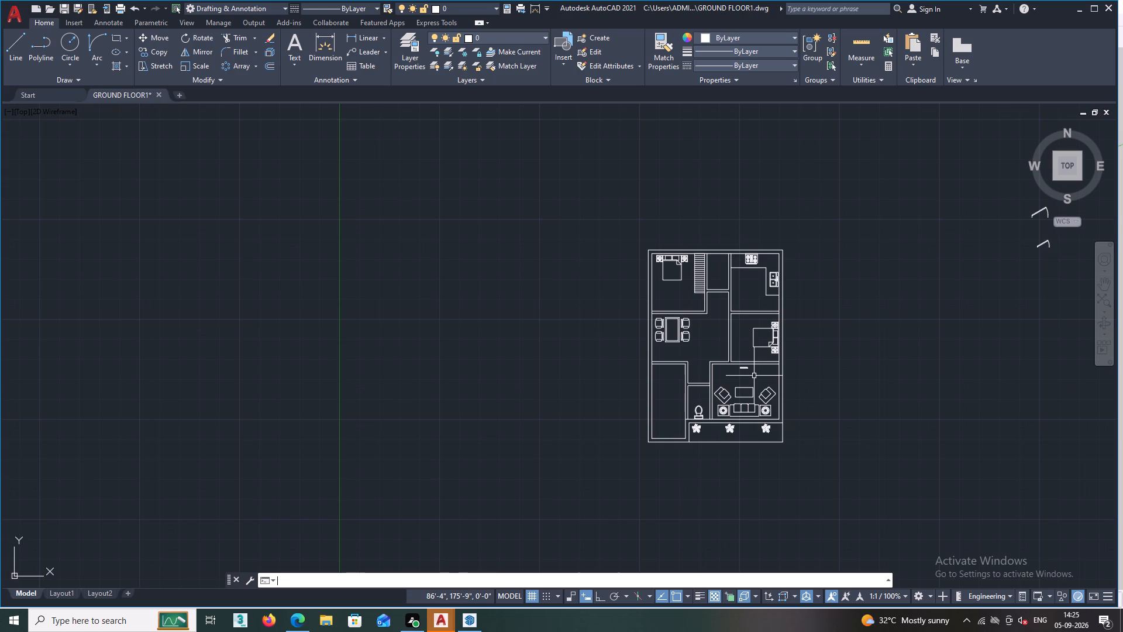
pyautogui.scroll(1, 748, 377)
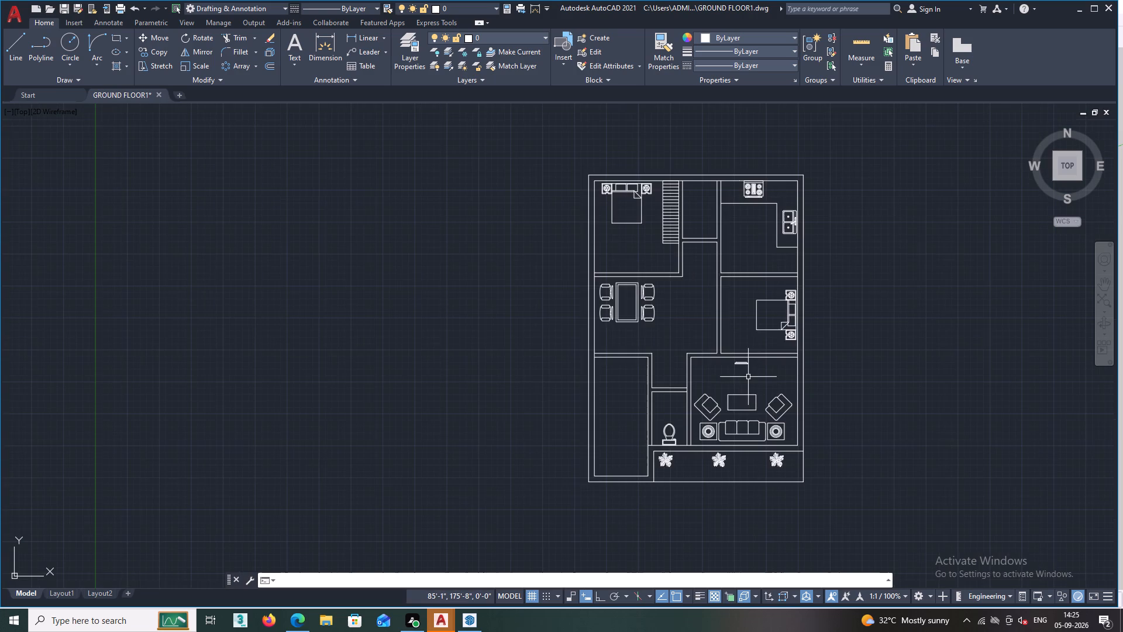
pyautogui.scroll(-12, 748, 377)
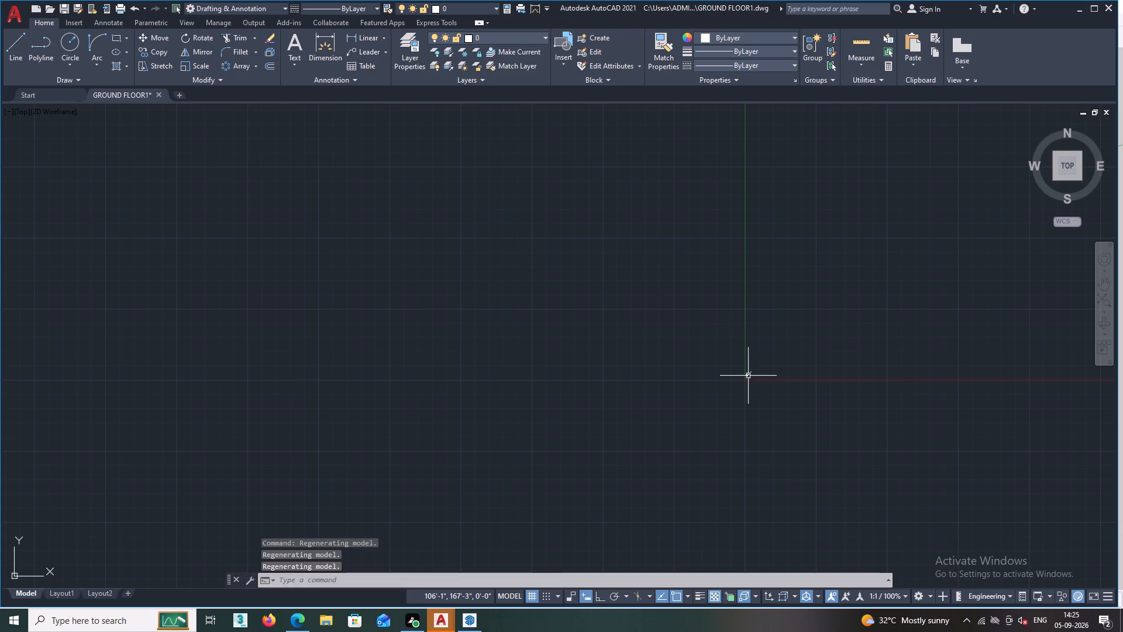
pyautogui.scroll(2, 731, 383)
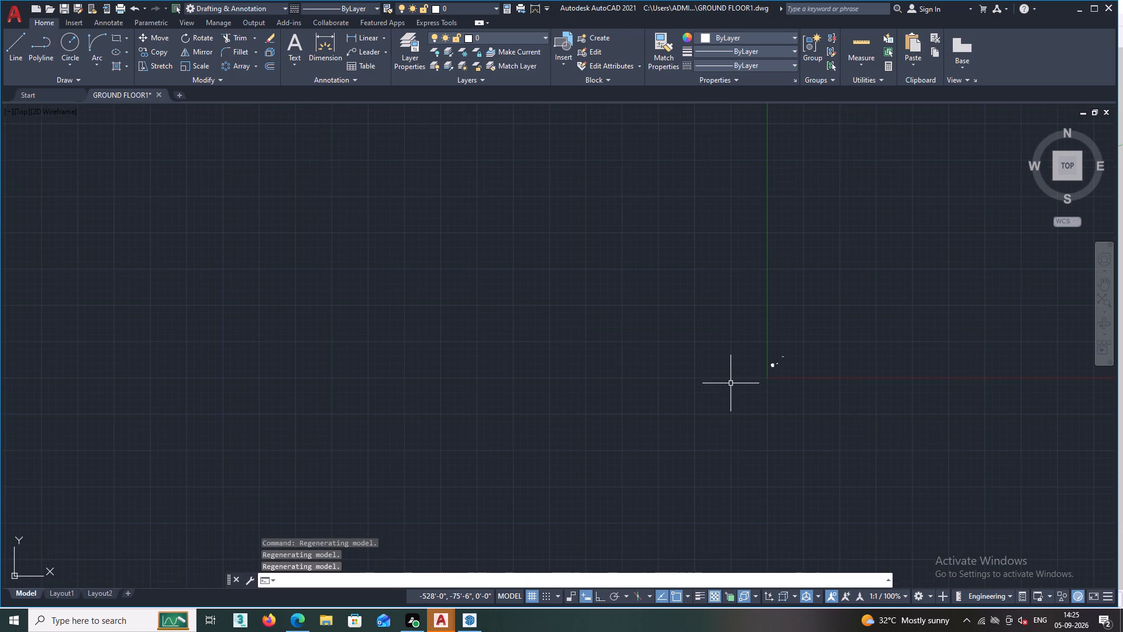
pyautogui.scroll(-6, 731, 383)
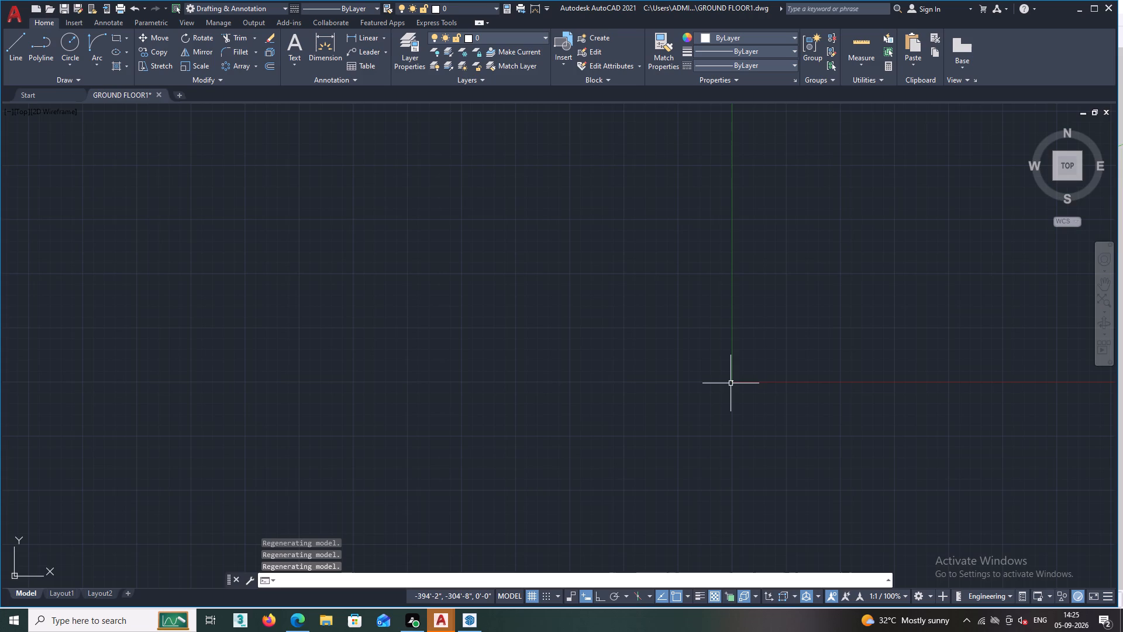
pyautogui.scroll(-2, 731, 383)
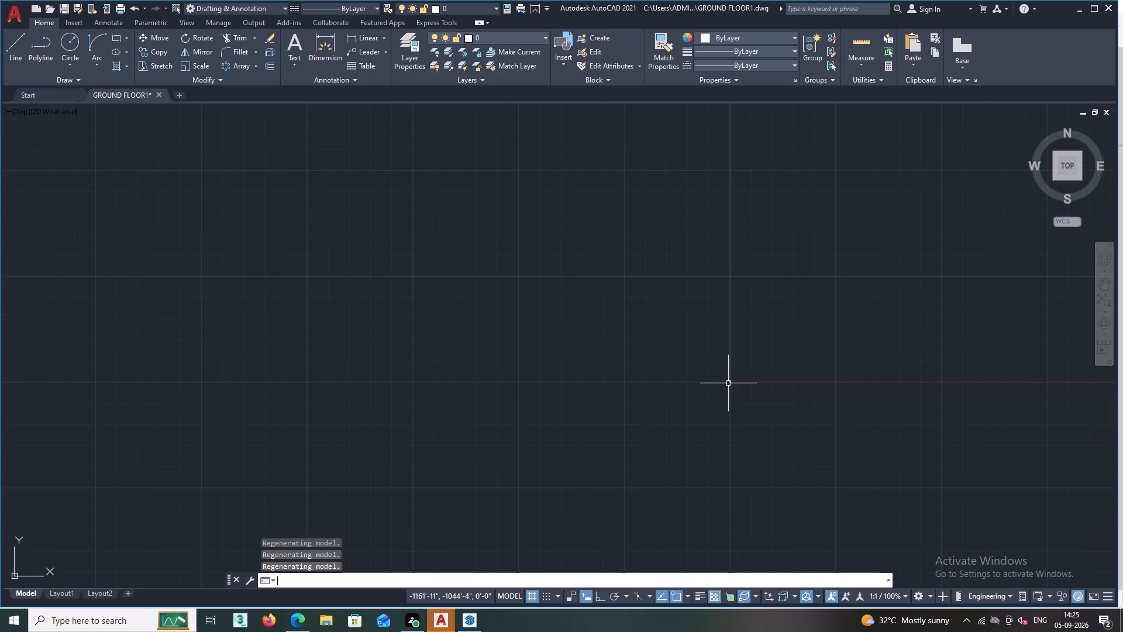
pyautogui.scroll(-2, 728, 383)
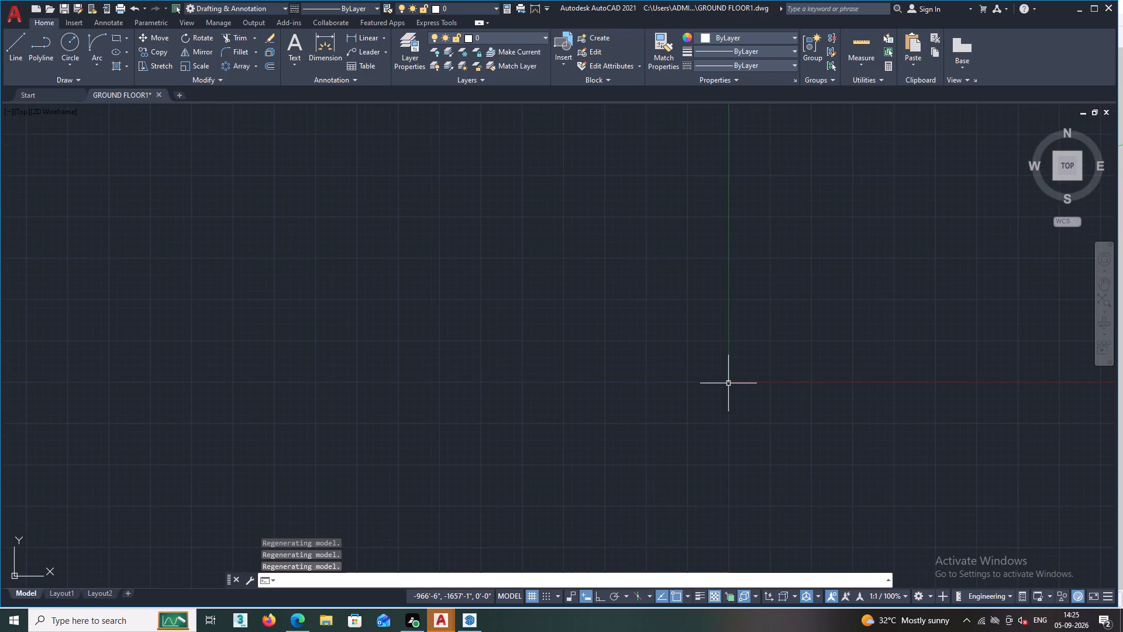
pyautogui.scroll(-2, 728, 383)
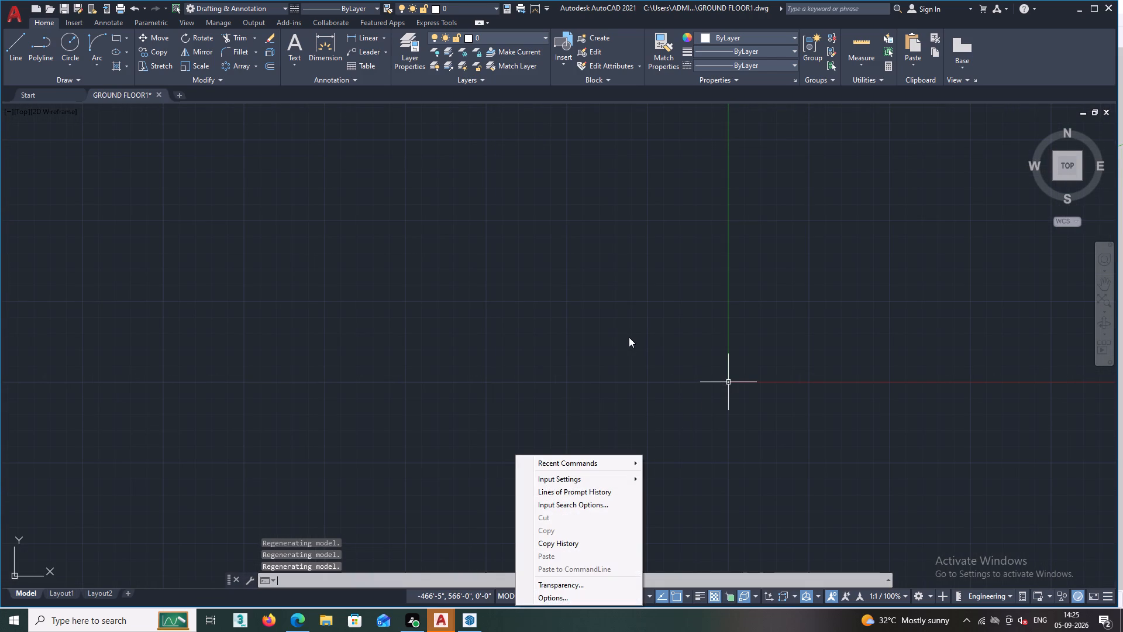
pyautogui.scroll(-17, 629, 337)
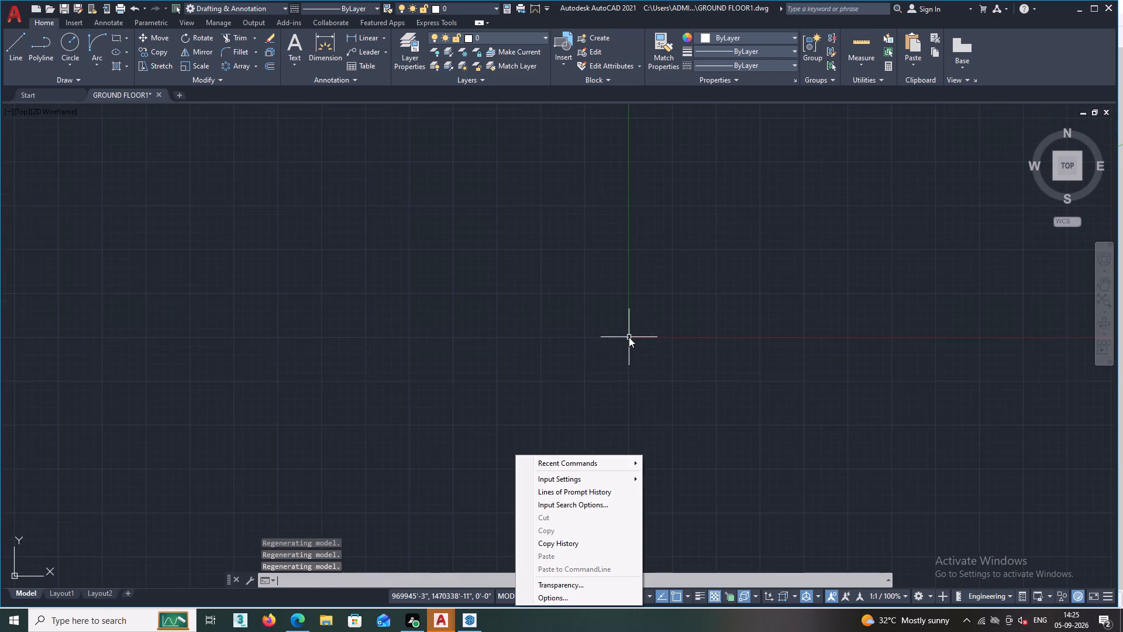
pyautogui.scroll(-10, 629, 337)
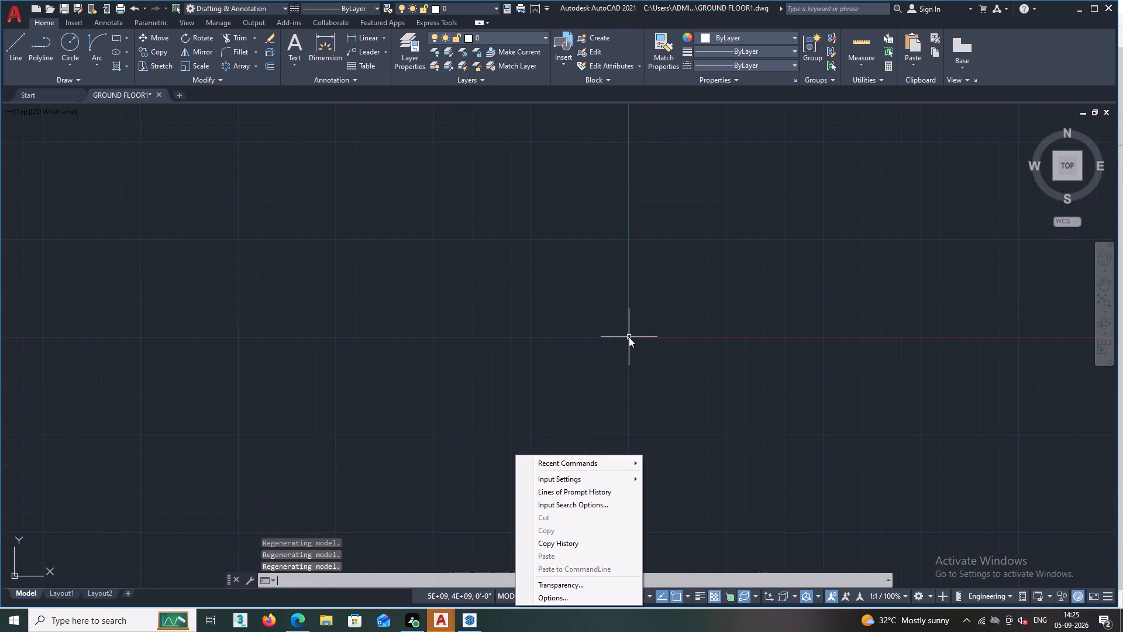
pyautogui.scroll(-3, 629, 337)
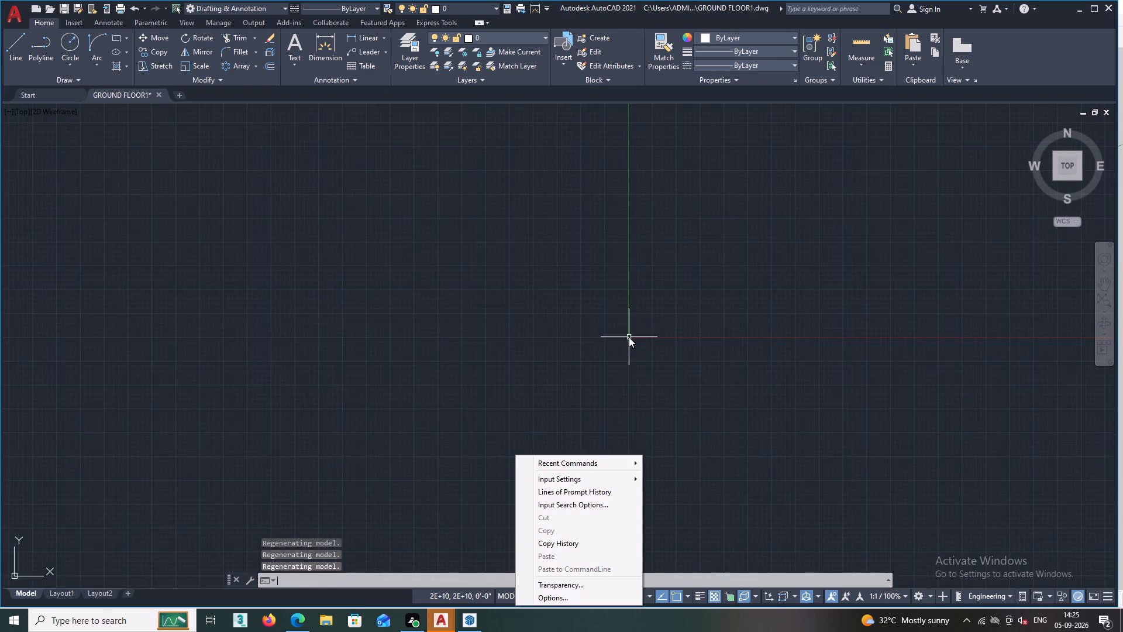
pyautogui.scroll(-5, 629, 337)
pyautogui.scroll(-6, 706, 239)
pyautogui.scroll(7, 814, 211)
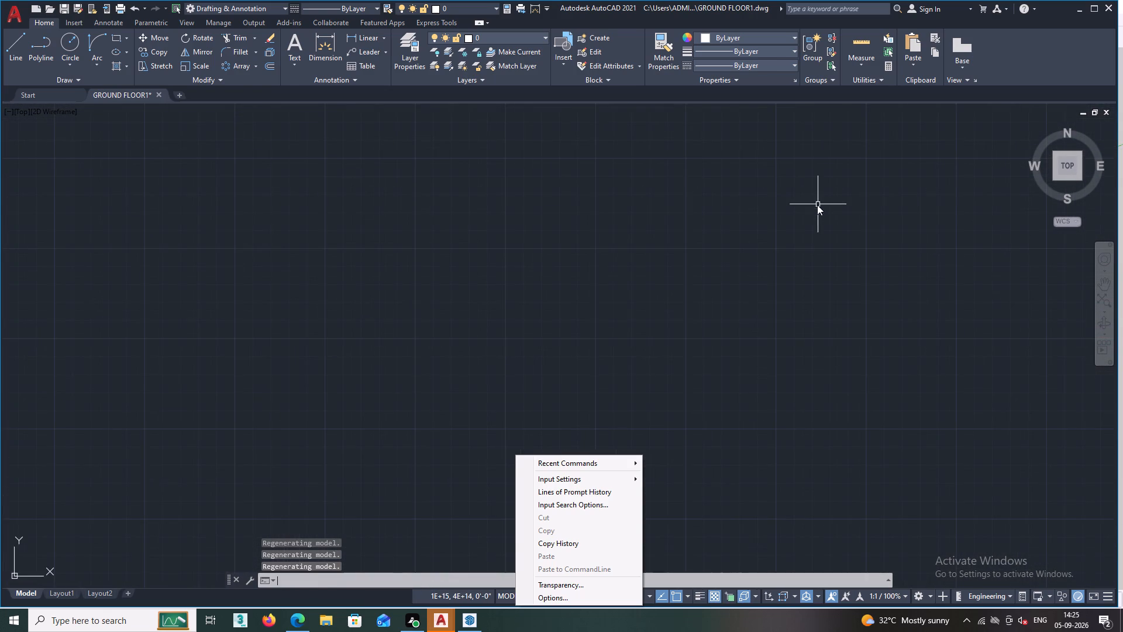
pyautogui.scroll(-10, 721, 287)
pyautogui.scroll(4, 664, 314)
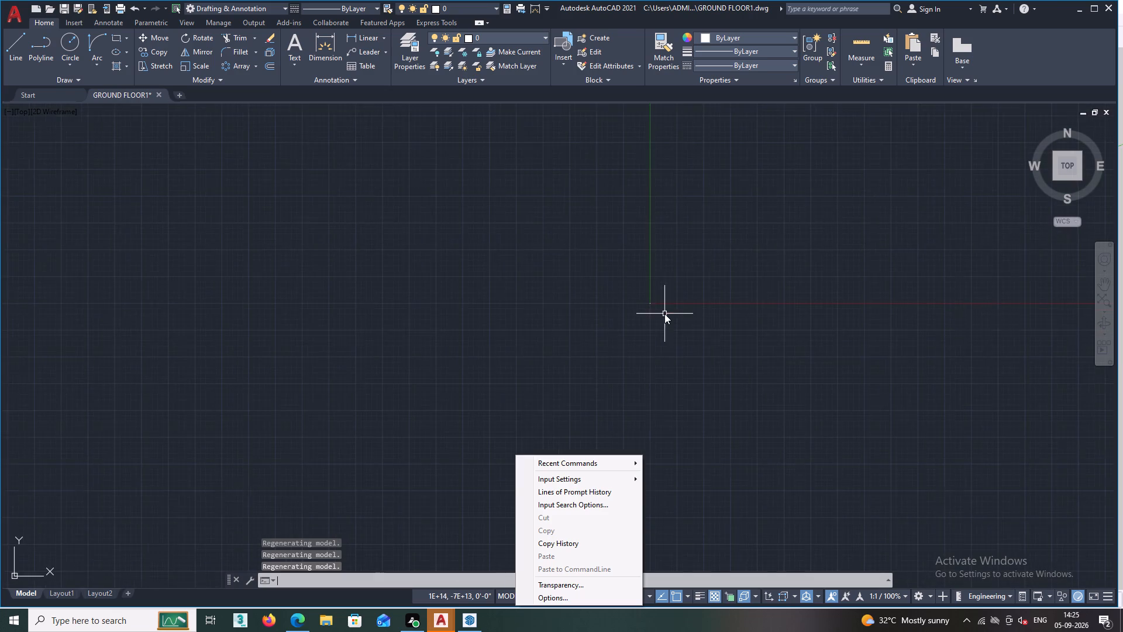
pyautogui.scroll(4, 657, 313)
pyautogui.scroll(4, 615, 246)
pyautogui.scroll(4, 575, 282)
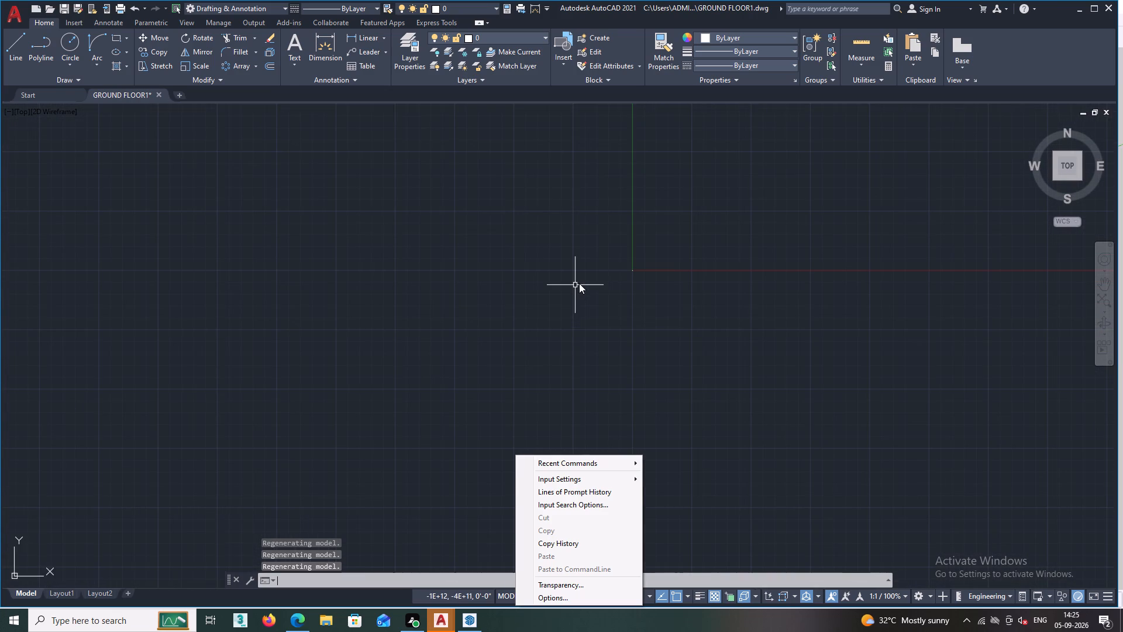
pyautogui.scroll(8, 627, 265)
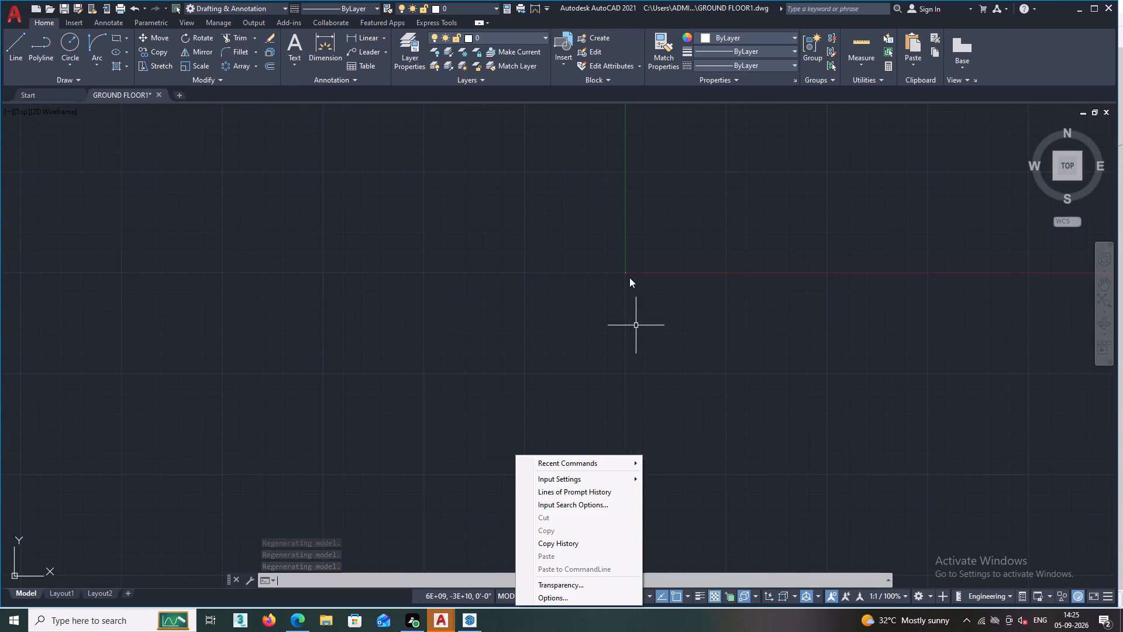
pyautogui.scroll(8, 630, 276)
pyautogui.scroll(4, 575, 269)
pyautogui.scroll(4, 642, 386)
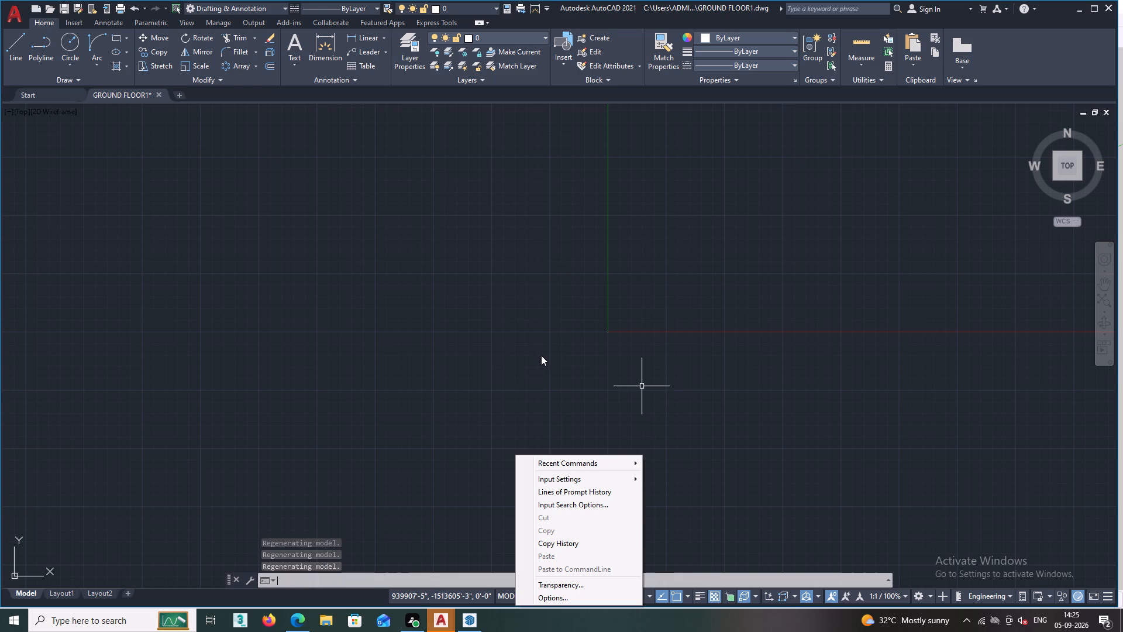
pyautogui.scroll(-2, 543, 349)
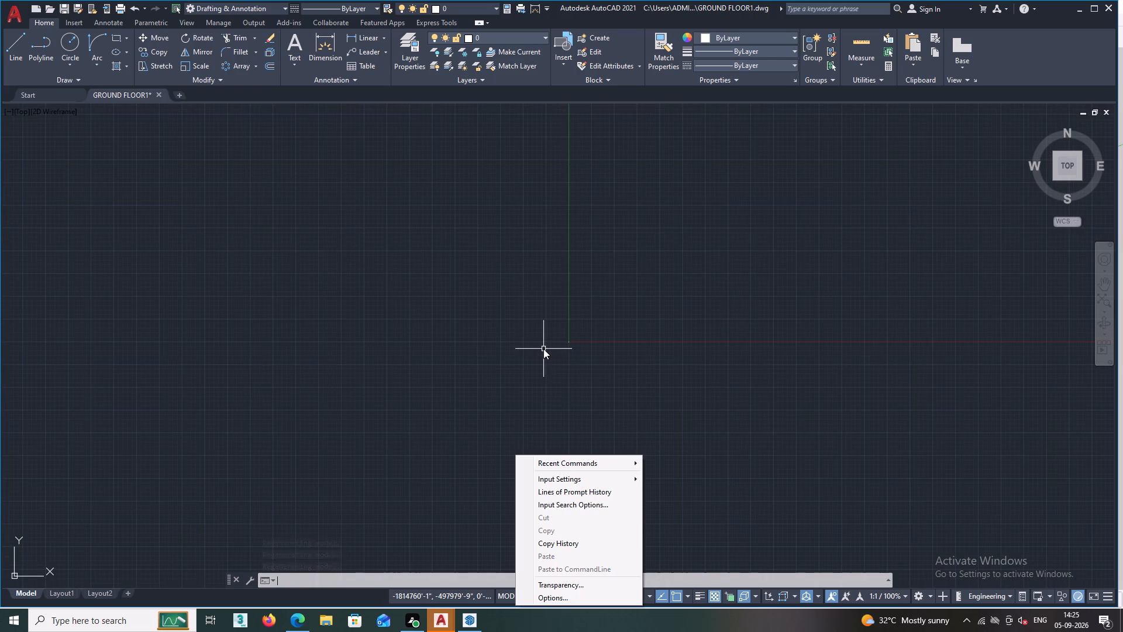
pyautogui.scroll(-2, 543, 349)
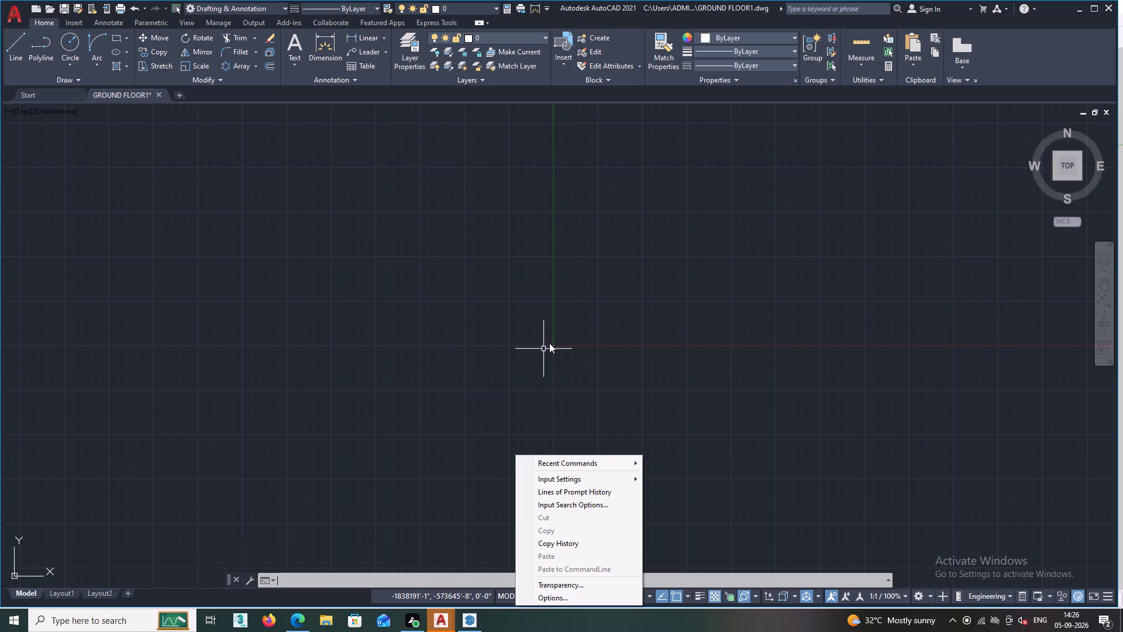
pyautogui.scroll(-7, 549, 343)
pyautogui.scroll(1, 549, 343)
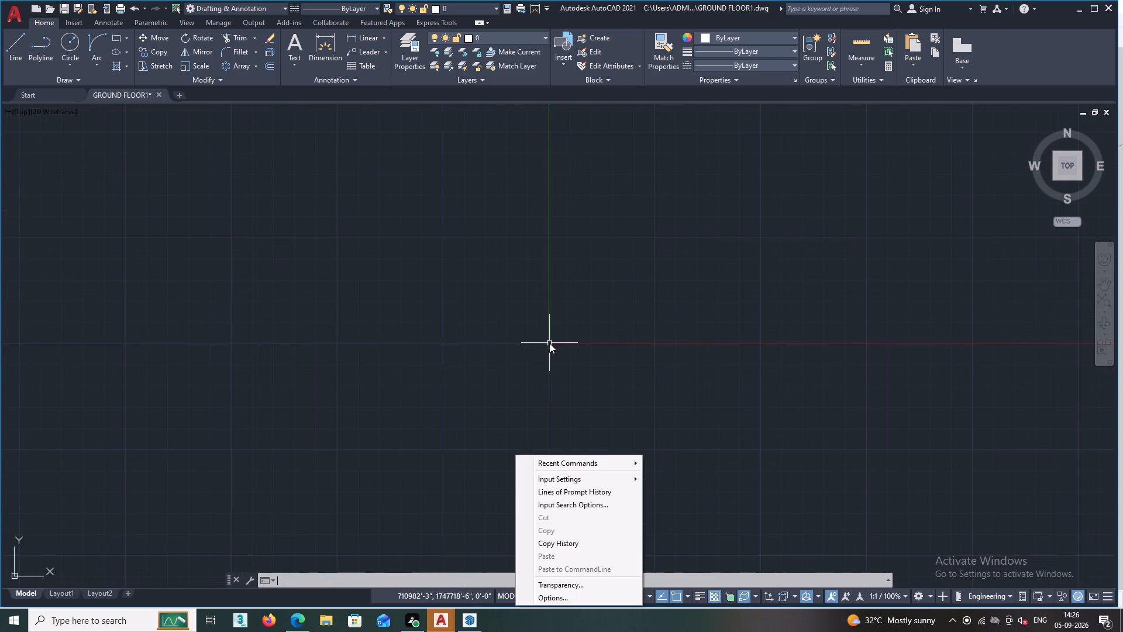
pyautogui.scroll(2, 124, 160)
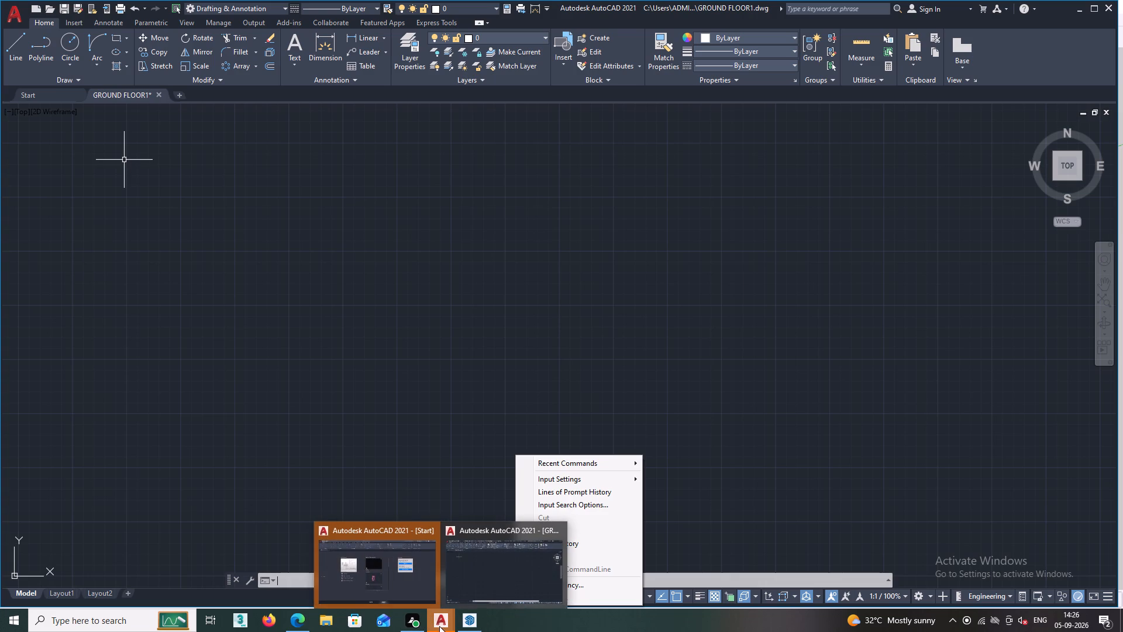
# Return to the GROUND FLOOR1 drawing and locate the floor plan in the empty model space.
pyautogui.click(508, 585)
pyautogui.scroll(-1, 542, 507)
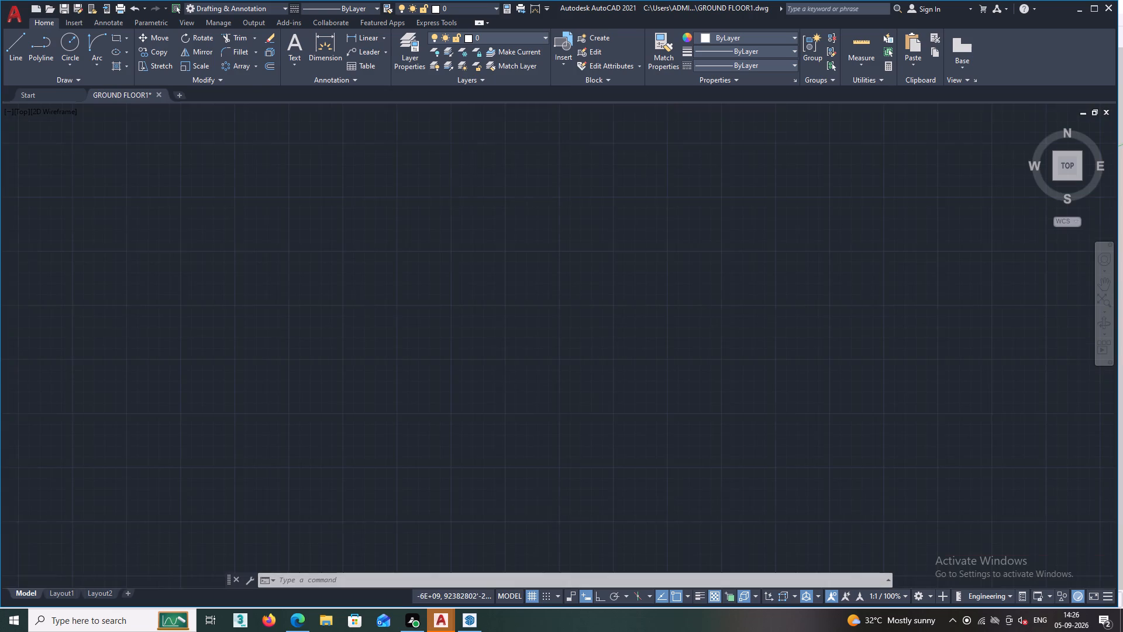
pyautogui.scroll(-20, 542, 507)
pyautogui.scroll(-3, 551, 489)
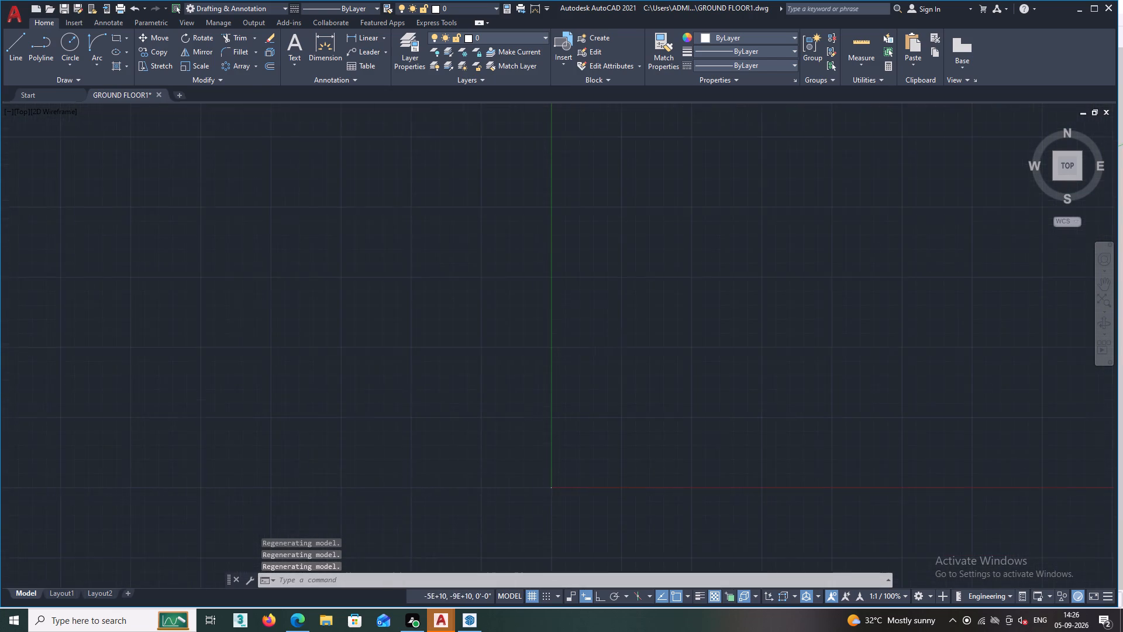
pyautogui.scroll(-12, 551, 489)
pyautogui.middleClick(551, 489)
pyautogui.scroll(-5, 600, 473)
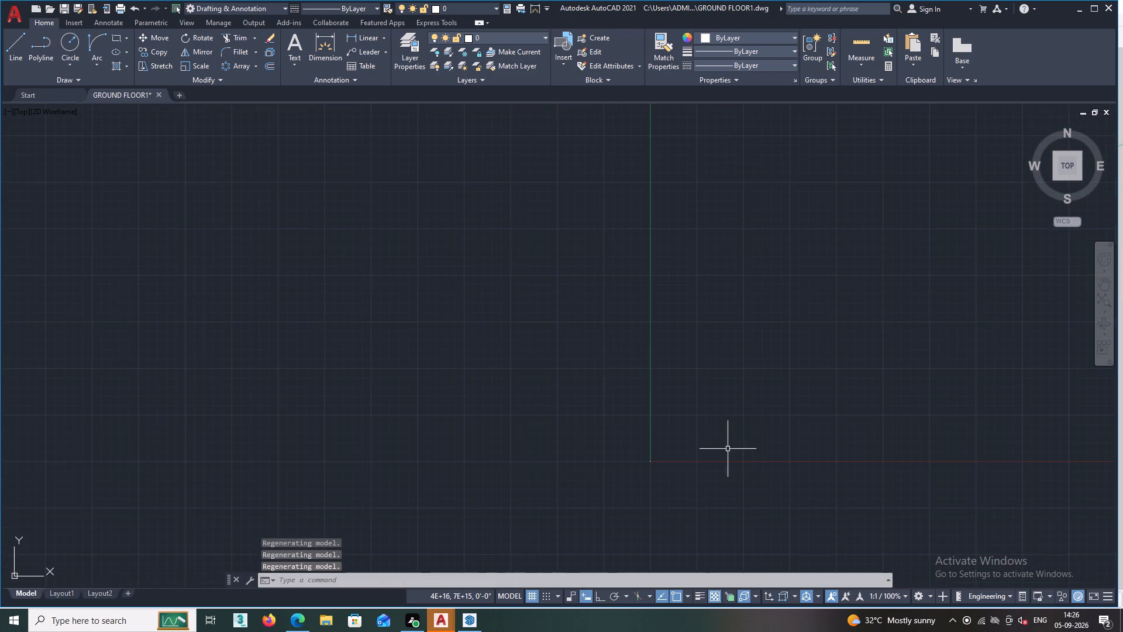
pyautogui.scroll(-7, 739, 446)
pyautogui.scroll(-5, 849, 386)
pyautogui.scroll(4, 861, 414)
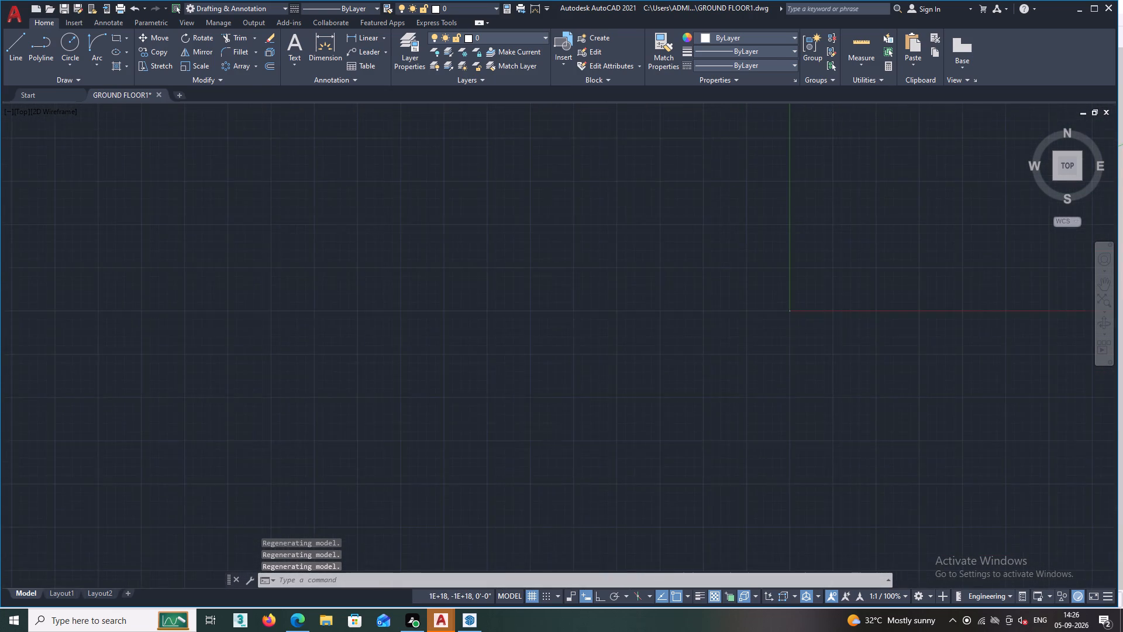
pyautogui.scroll(4, 859, 410)
pyautogui.scroll(-8, 772, 278)
pyautogui.scroll(8, 750, 265)
pyautogui.scroll(3, 697, 211)
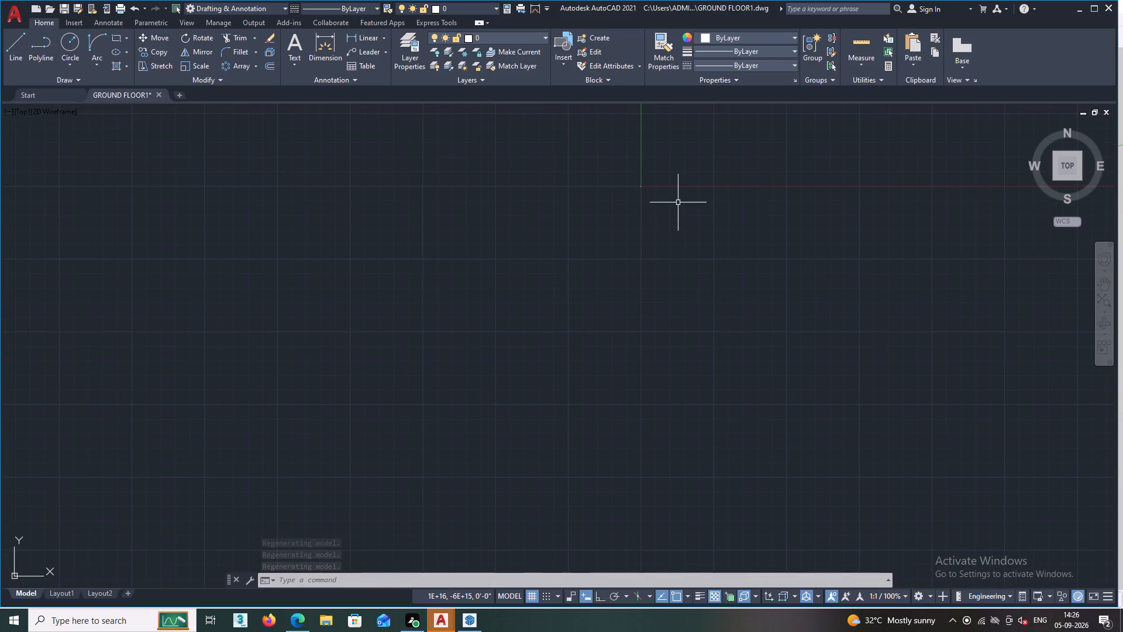
pyautogui.moveTo(678, 202); pyautogui.dragTo(648, 313, button='middle')
pyautogui.scroll(4, 595, 300)
pyautogui.scroll(4, 711, 276)
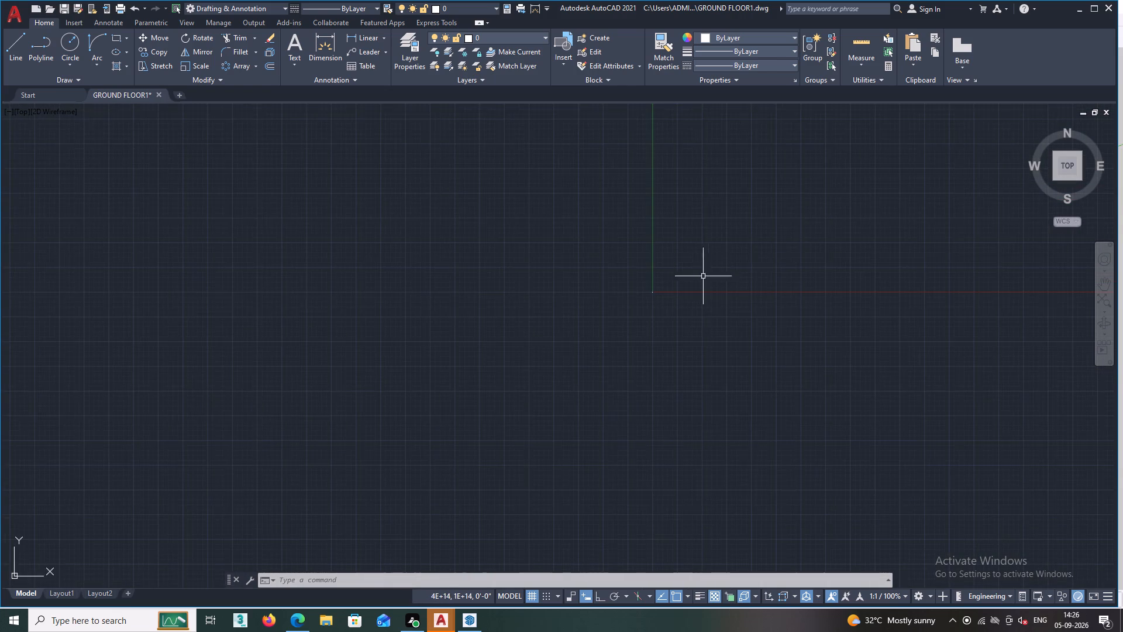
pyautogui.scroll(3, 673, 289)
pyautogui.scroll(4, 591, 310)
pyautogui.scroll(4, 594, 247)
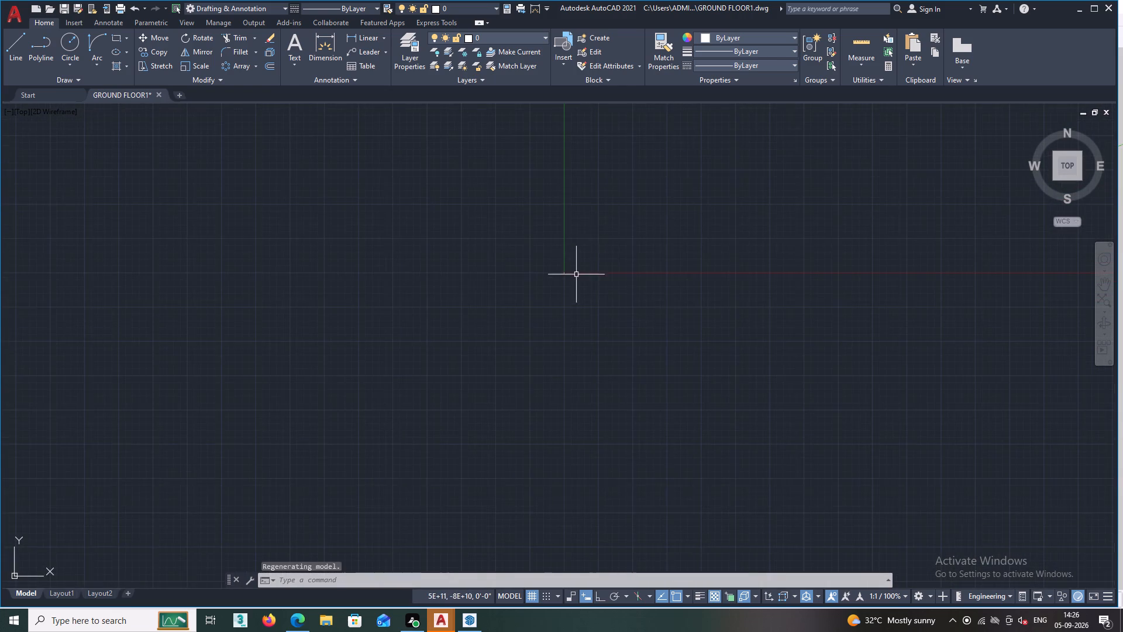
pyautogui.scroll(3, 575, 279)
pyautogui.scroll(8, 531, 247)
pyautogui.scroll(3, 527, 312)
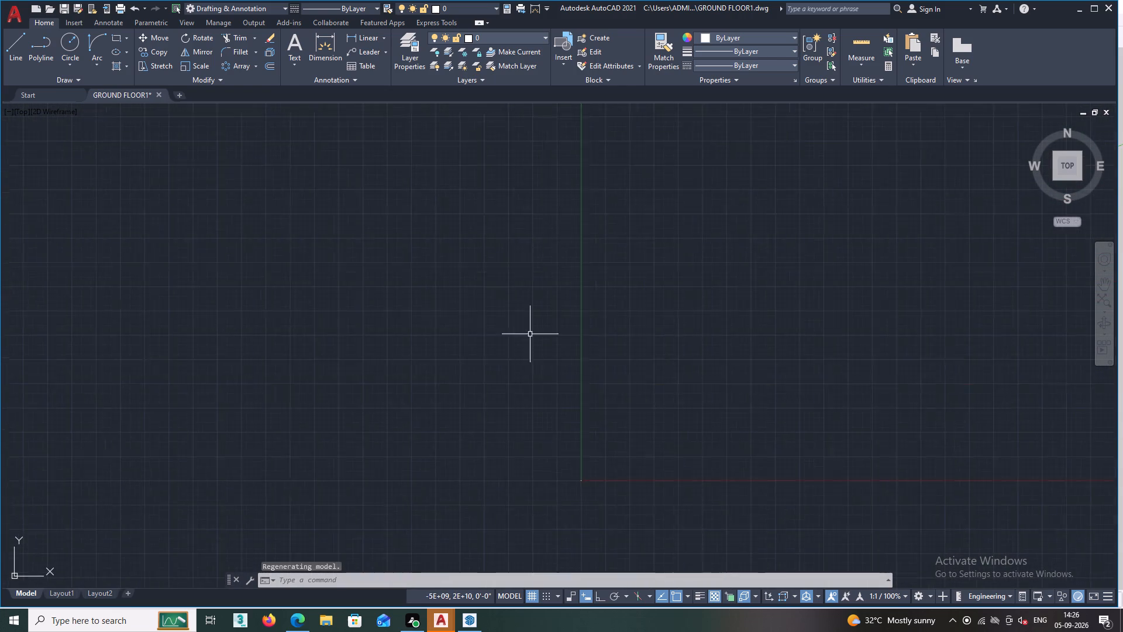
pyautogui.scroll(-3, 550, 375)
pyautogui.scroll(2, 552, 432)
pyautogui.scroll(4, 594, 402)
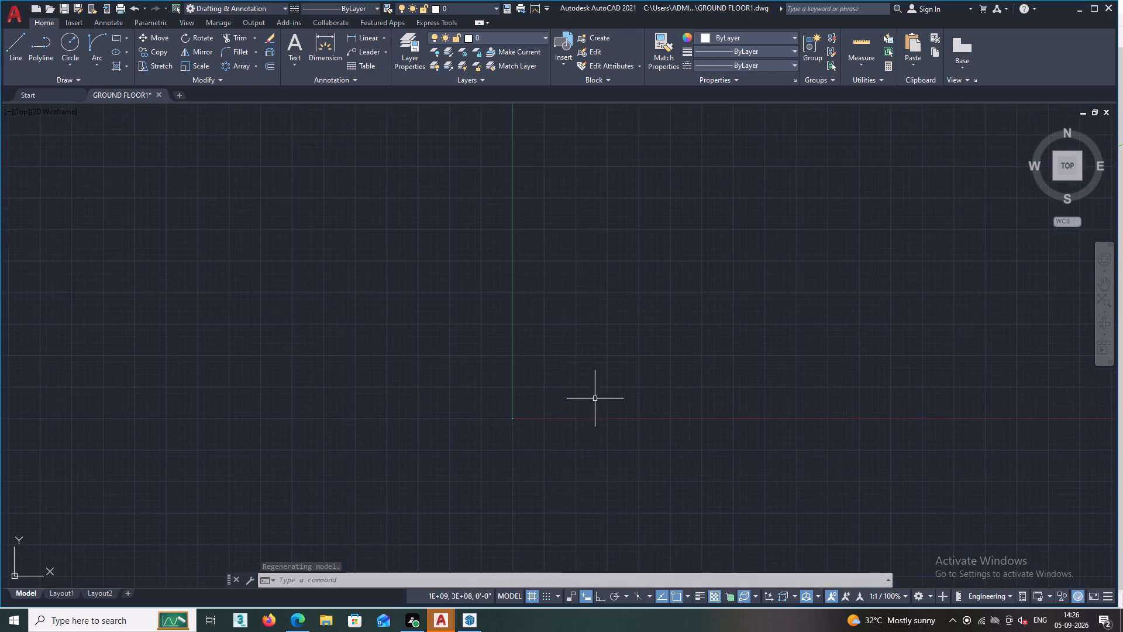
pyautogui.scroll(4, 500, 427)
pyautogui.scroll(3, 577, 390)
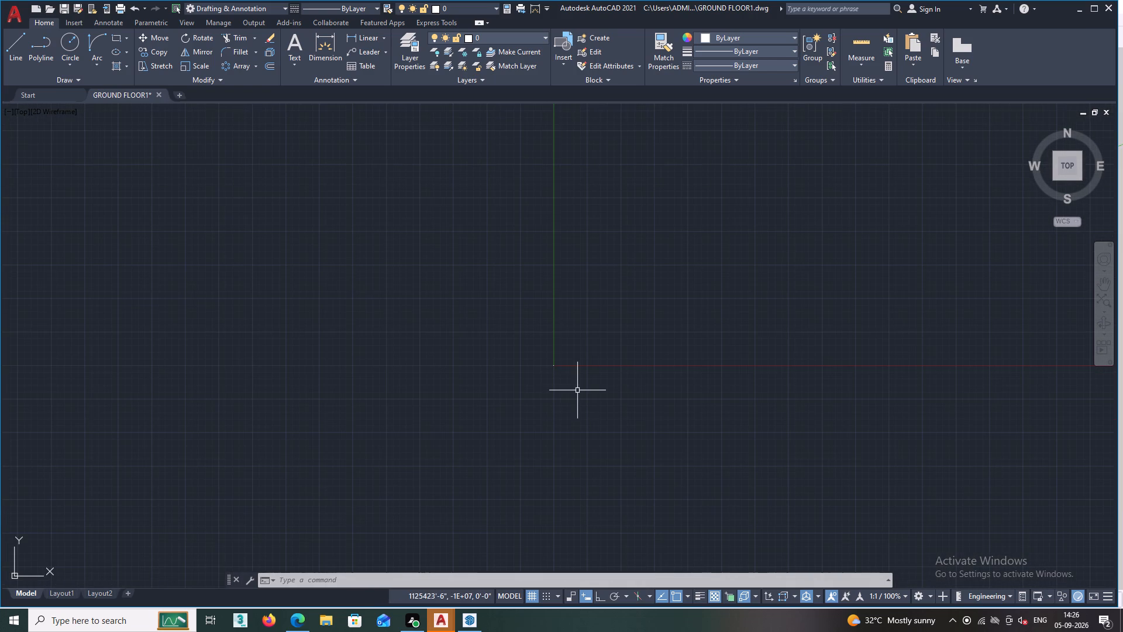
pyautogui.scroll(3, 547, 395)
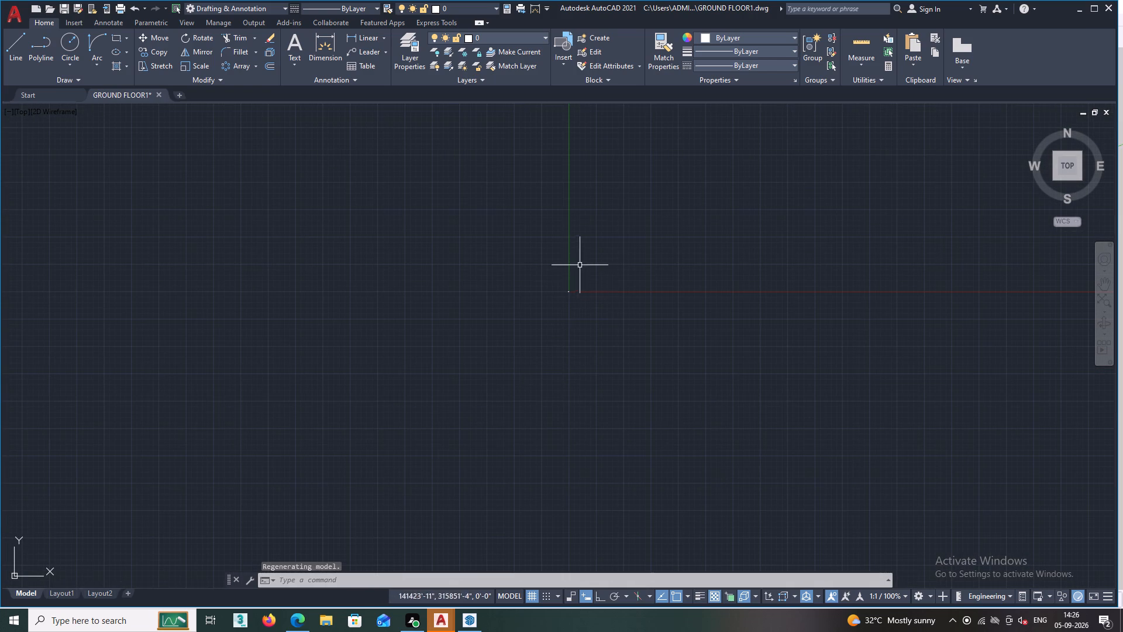
pyautogui.scroll(8, 561, 283)
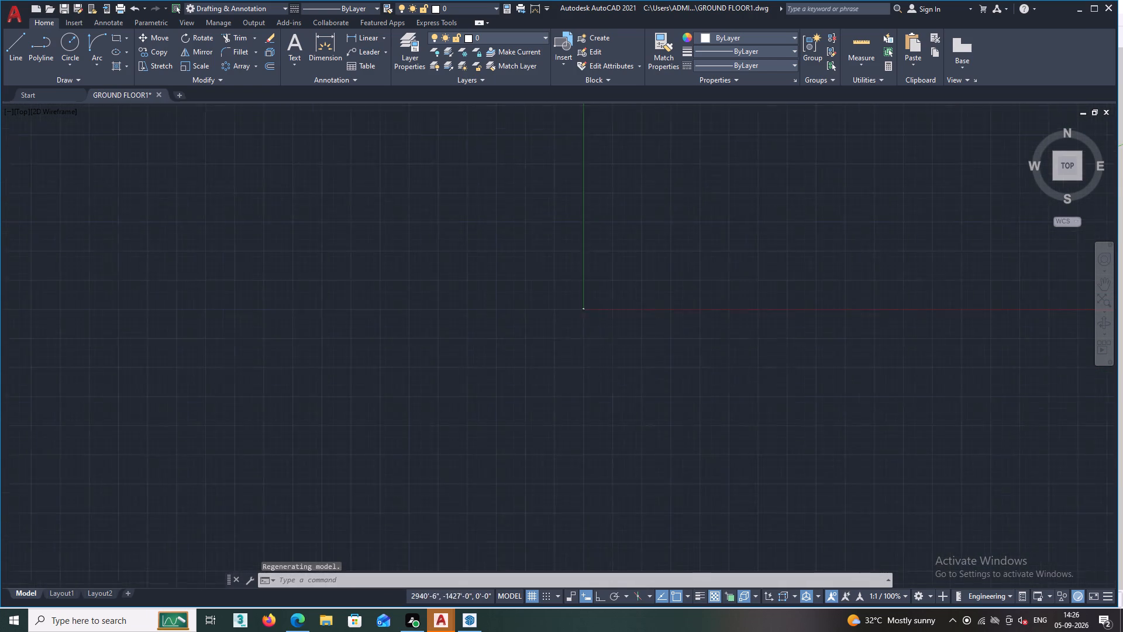
pyautogui.scroll(5, 590, 312)
pyautogui.scroll(6, 557, 278)
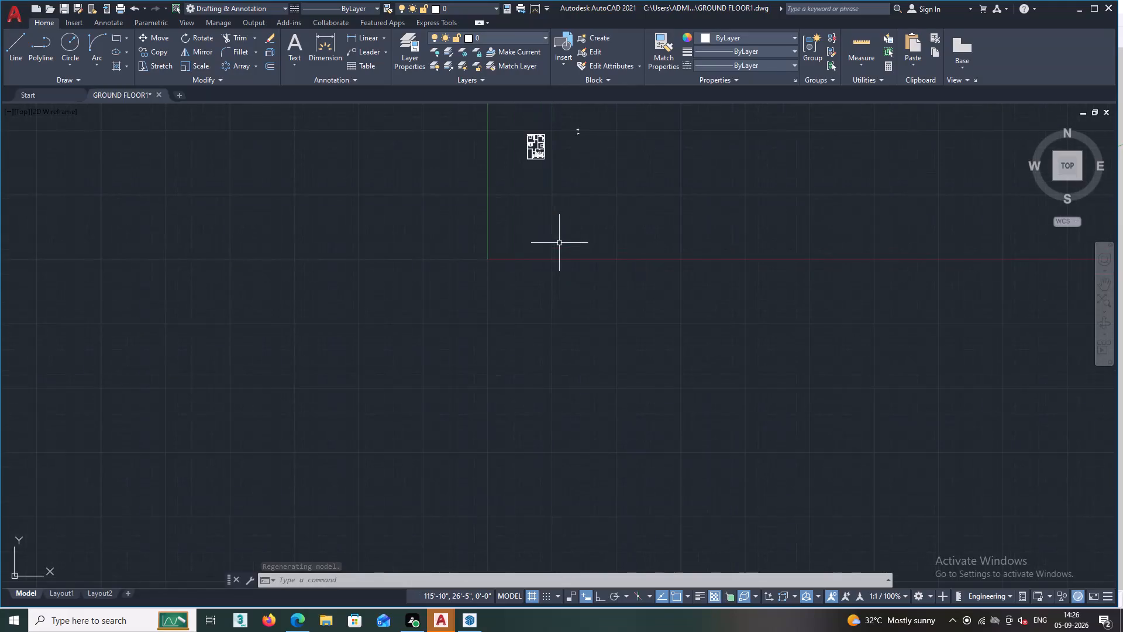
pyautogui.moveTo(553, 271); pyautogui.dragTo(537, 348, button='middle')
pyautogui.scroll(3, 512, 190)
pyautogui.scroll(-2, 529, 227)
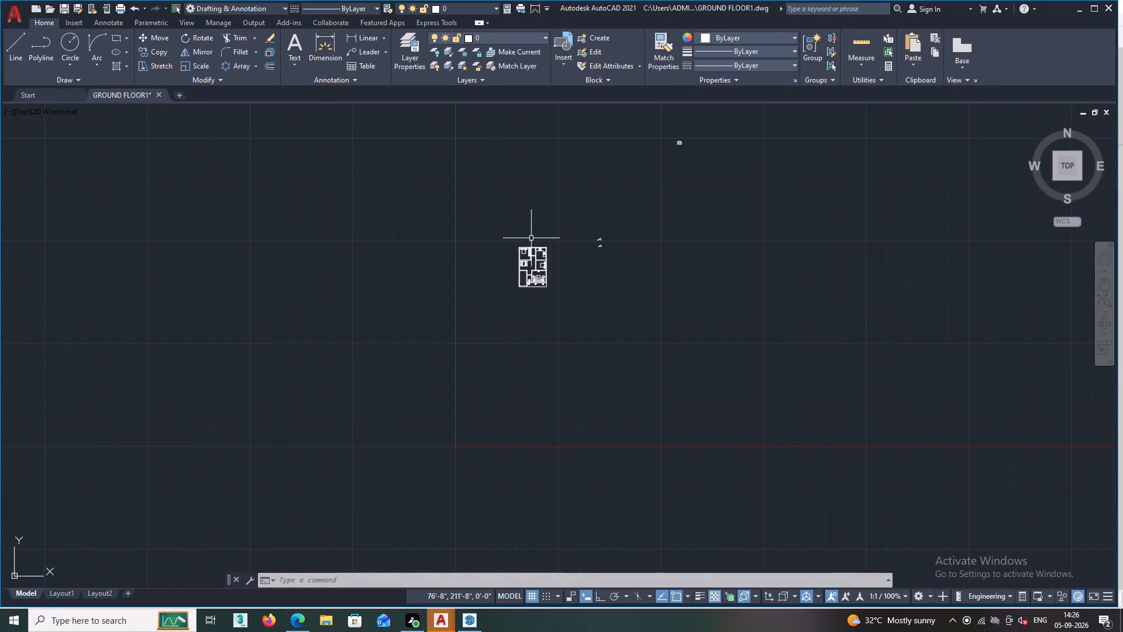
pyautogui.scroll(-2, 531, 240)
pyautogui.scroll(2, 543, 221)
pyautogui.scroll(2, 535, 301)
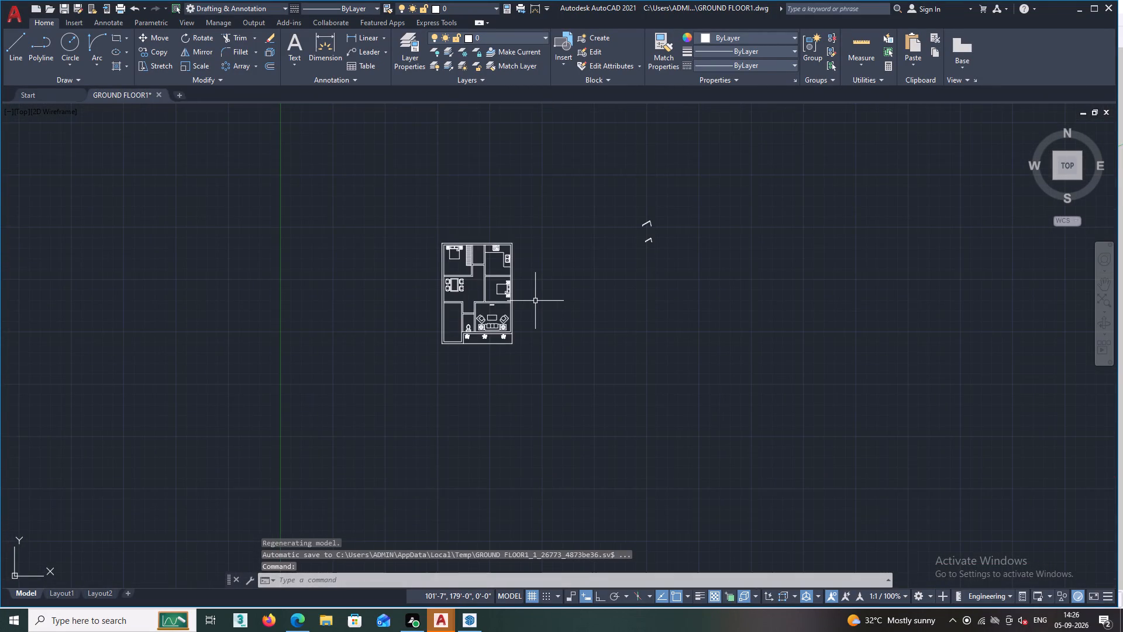
# Examine the overall ground floor layout, including the veranda strip with the three plants and the upper rooms.
pyautogui.scroll(-1, 535, 301)
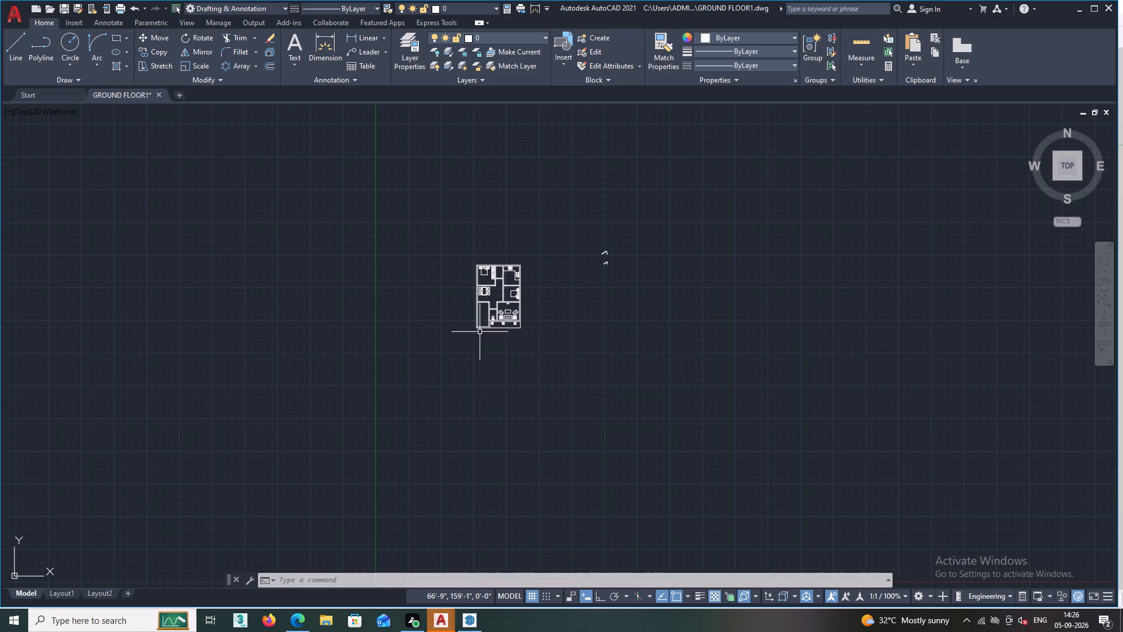
pyautogui.scroll(2, 479, 328)
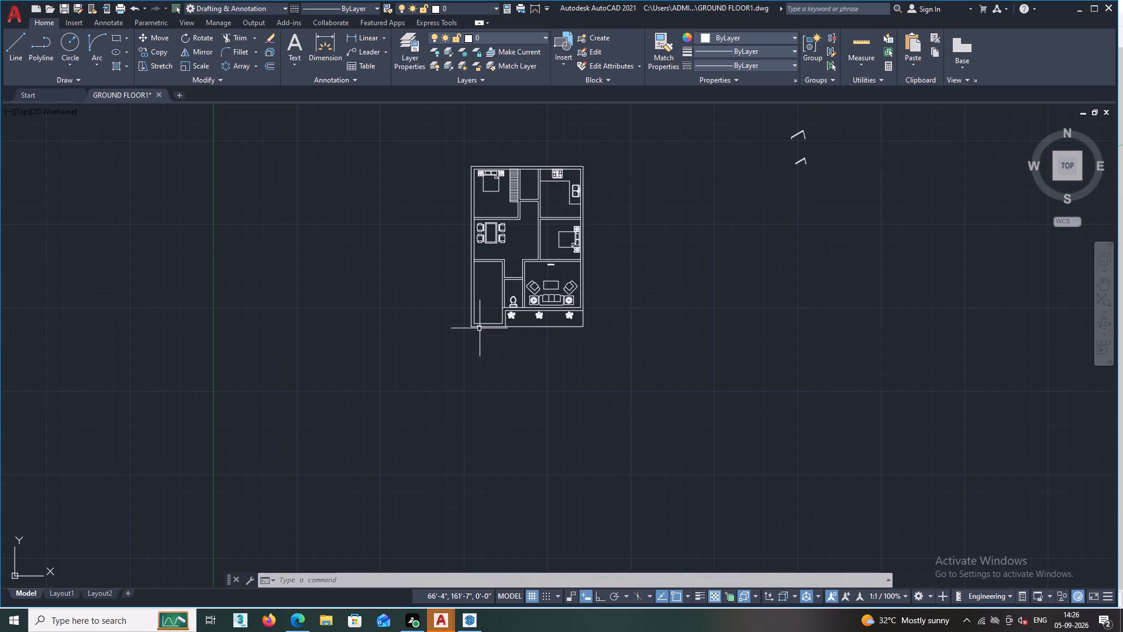
pyautogui.scroll(-2, 479, 328)
pyautogui.scroll(6, 505, 332)
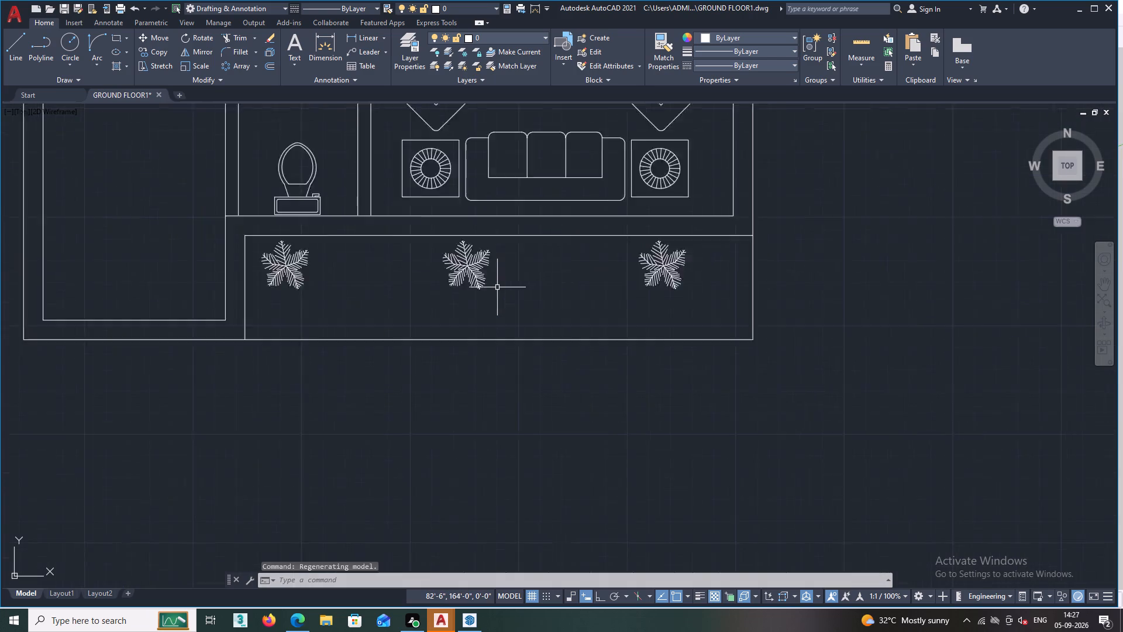
pyautogui.scroll(1, 497, 287)
pyautogui.scroll(-6, 497, 287)
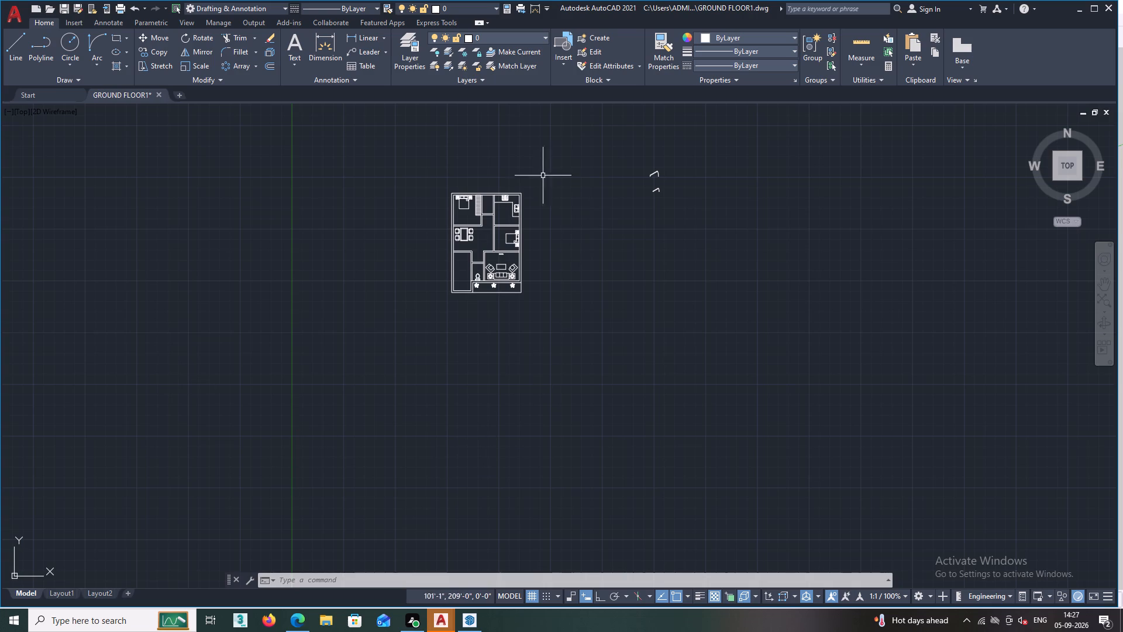
pyautogui.scroll(1, 509, 203)
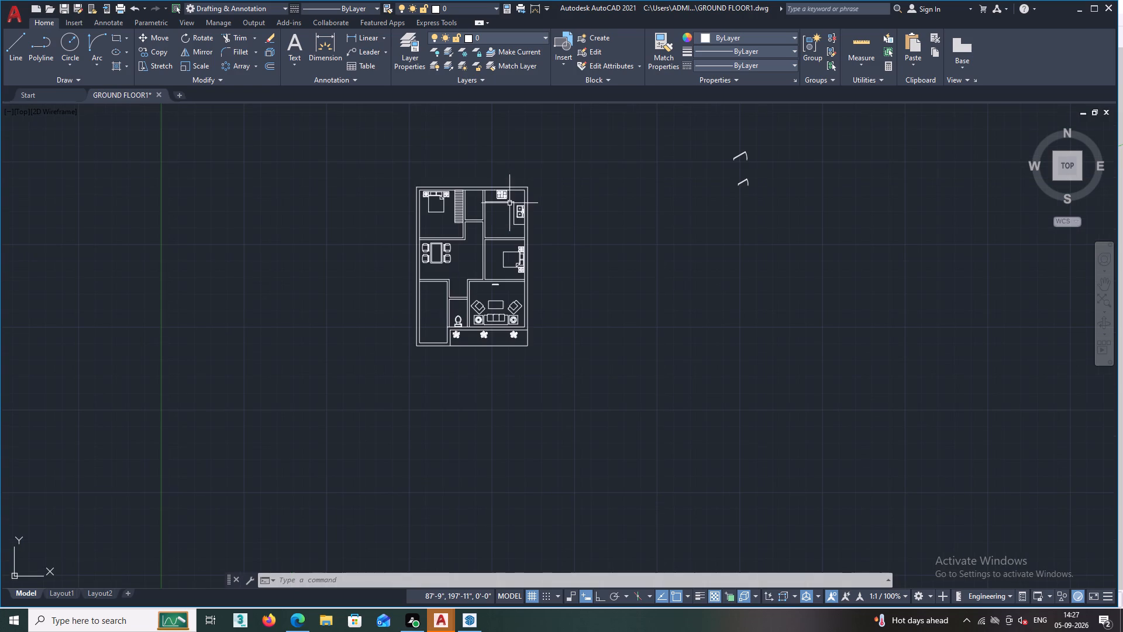
pyautogui.scroll(2, 511, 252)
pyautogui.scroll(-2, 511, 255)
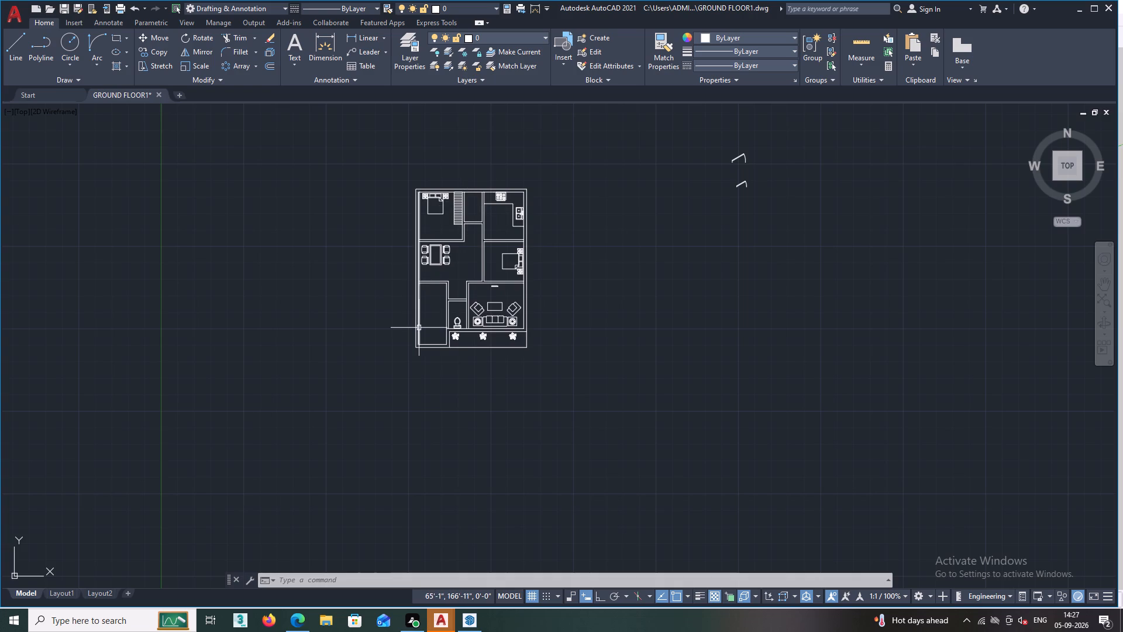
# Move the tapered-back item about 7" up so it sits just below the living room's upper wall.
pyautogui.scroll(2, 419, 328)
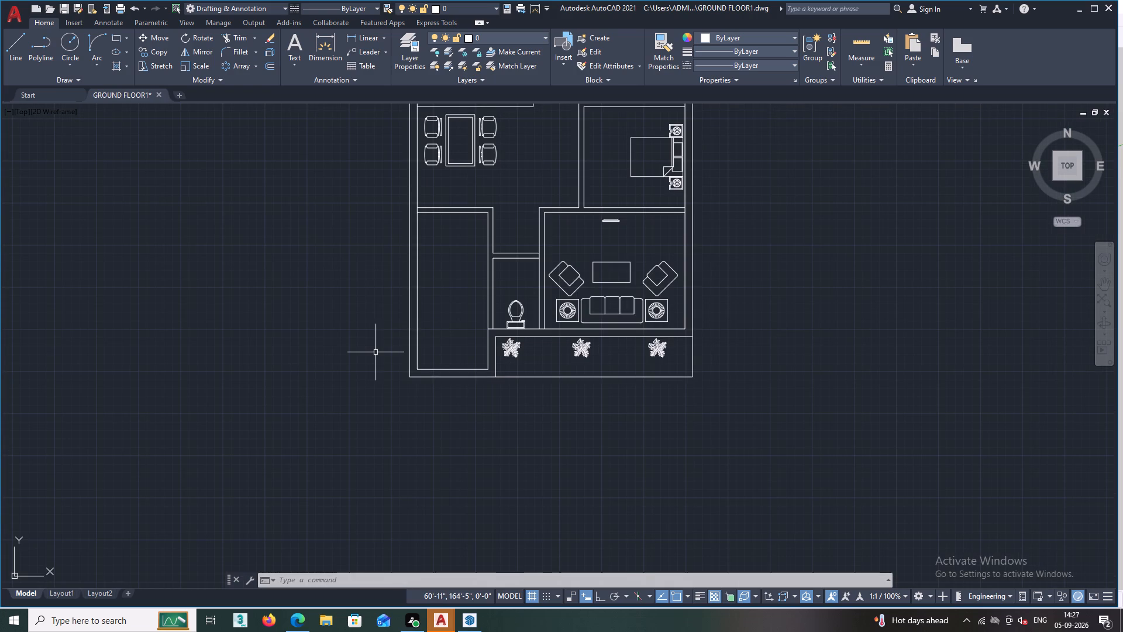
pyautogui.scroll(1, 637, 319)
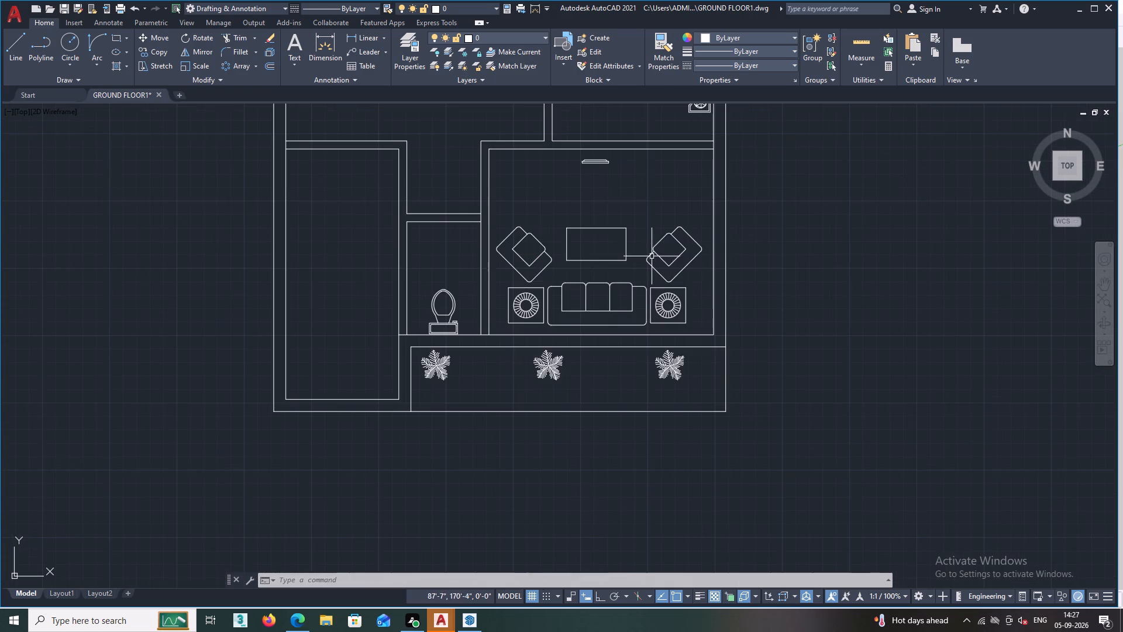
pyautogui.moveTo(627, 167); pyautogui.dragTo(565, 259, button='middle')
pyautogui.scroll(1, 528, 256)
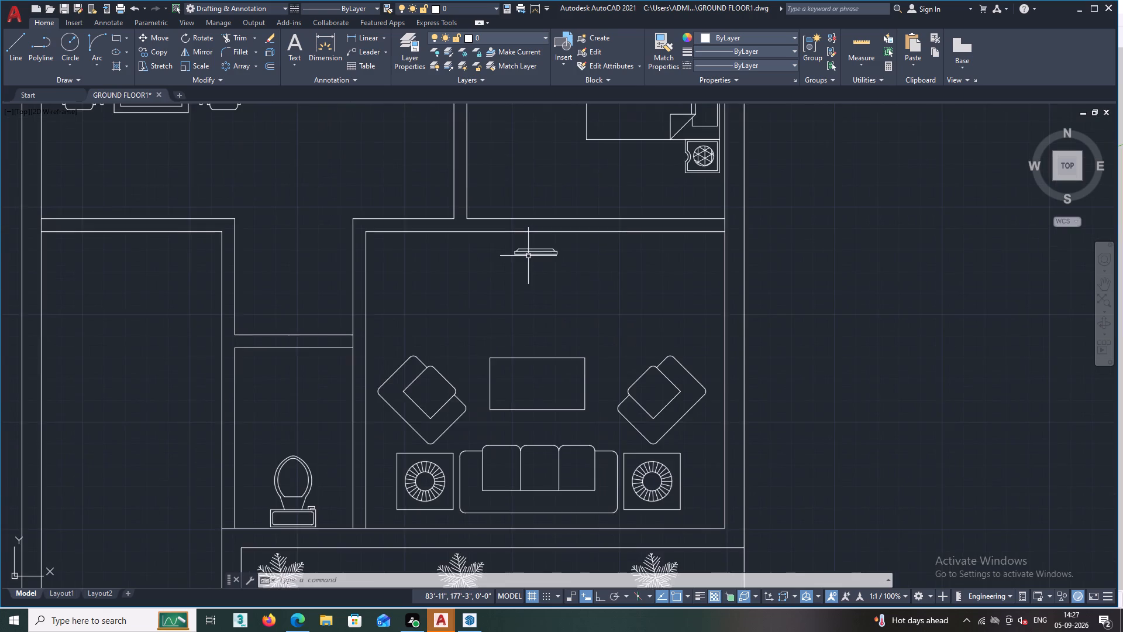
pyautogui.scroll(3, 528, 256)
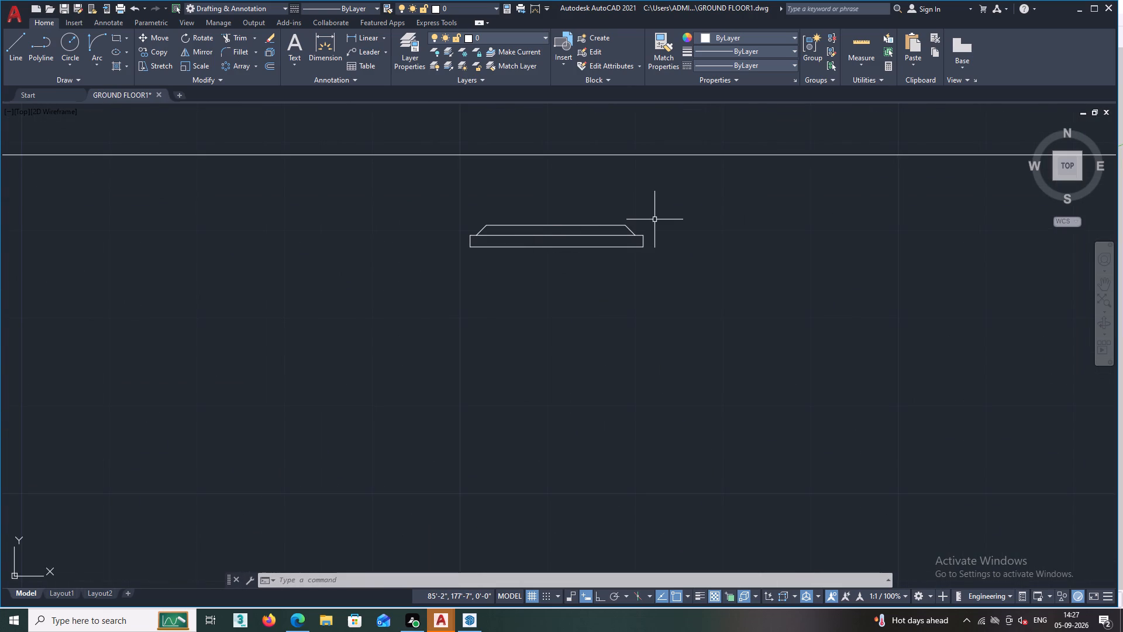
pyautogui.click(705, 212)
pyautogui.click(402, 323)
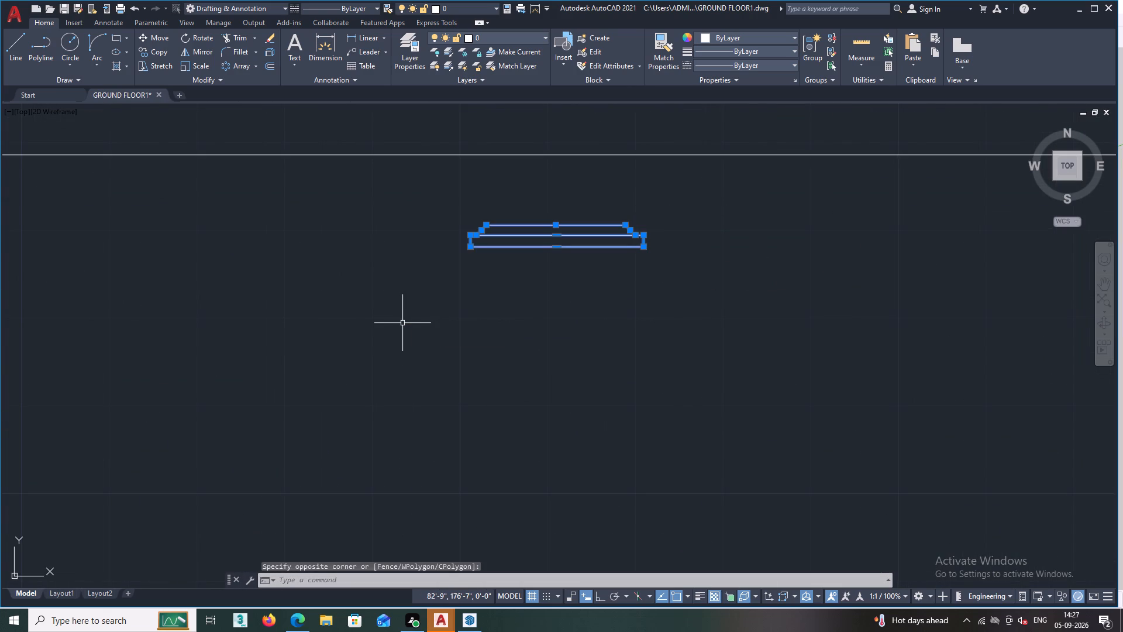
pyautogui.click(149, 36)
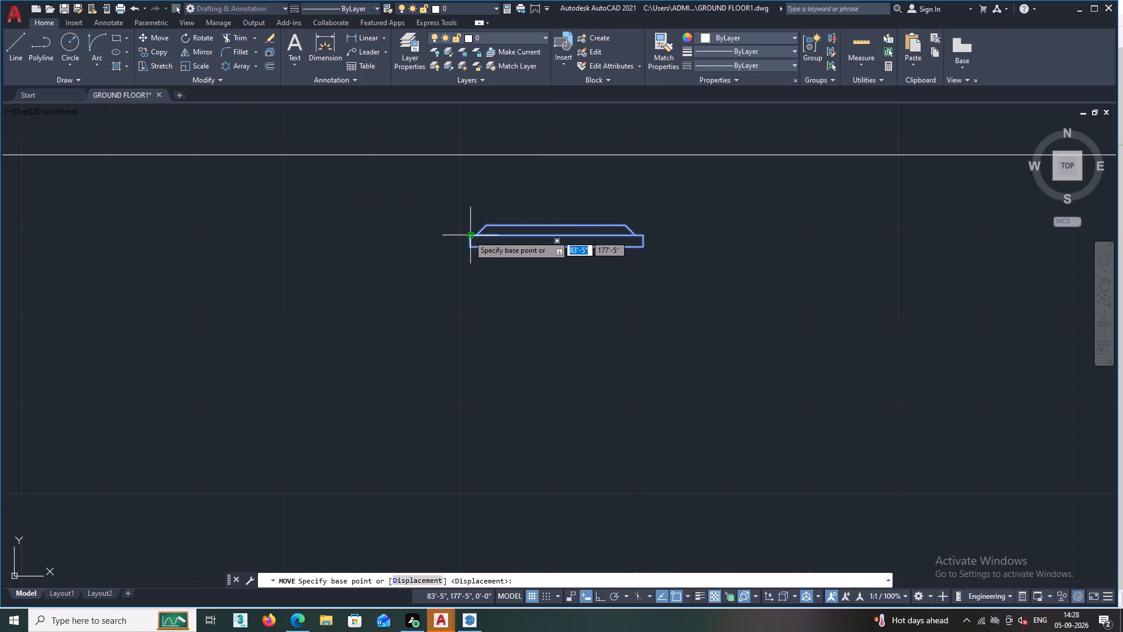
pyautogui.click(471, 237)
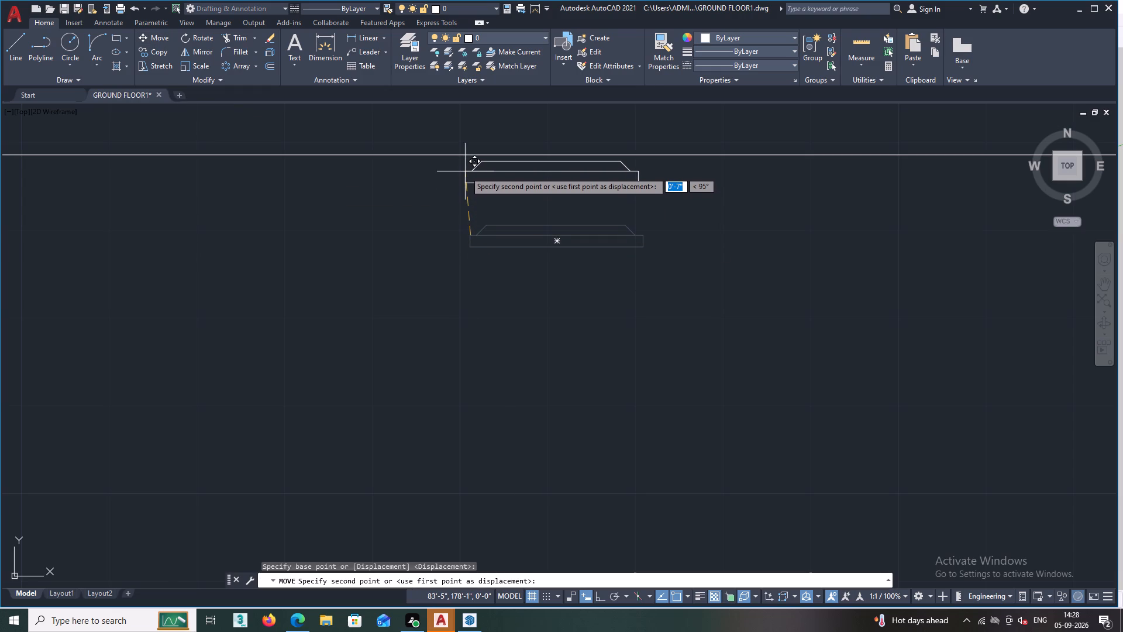
pyautogui.click(465, 170)
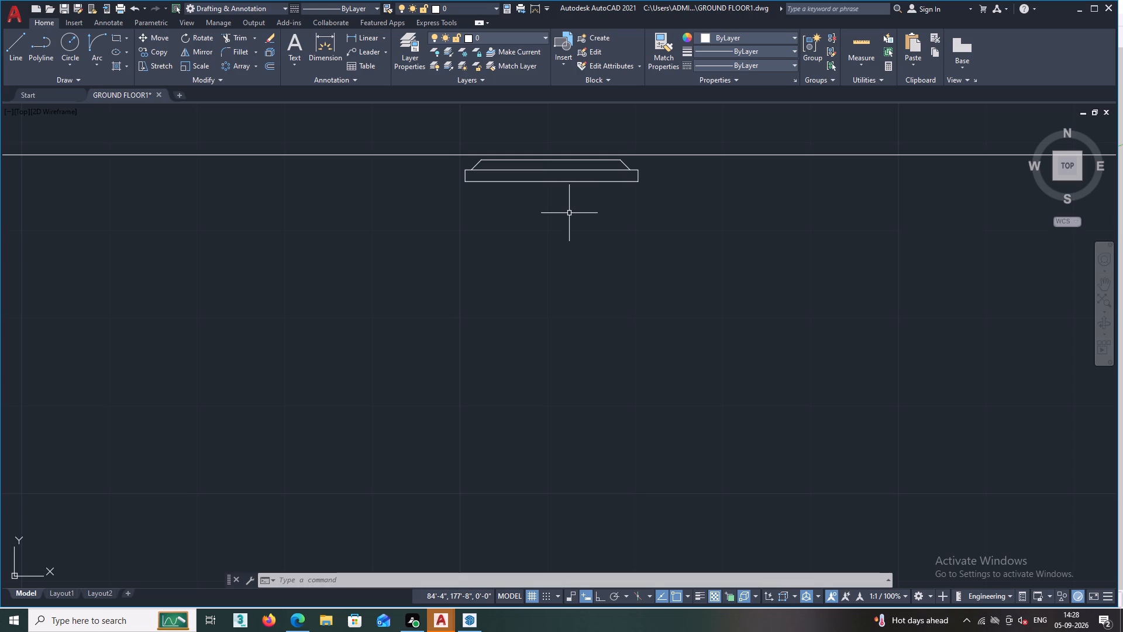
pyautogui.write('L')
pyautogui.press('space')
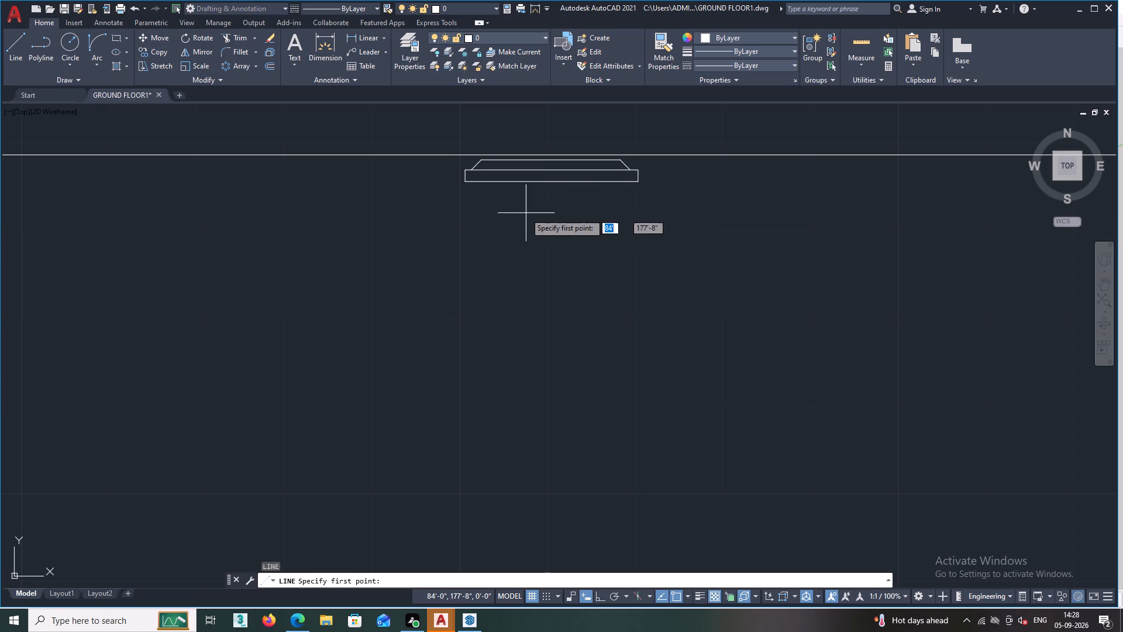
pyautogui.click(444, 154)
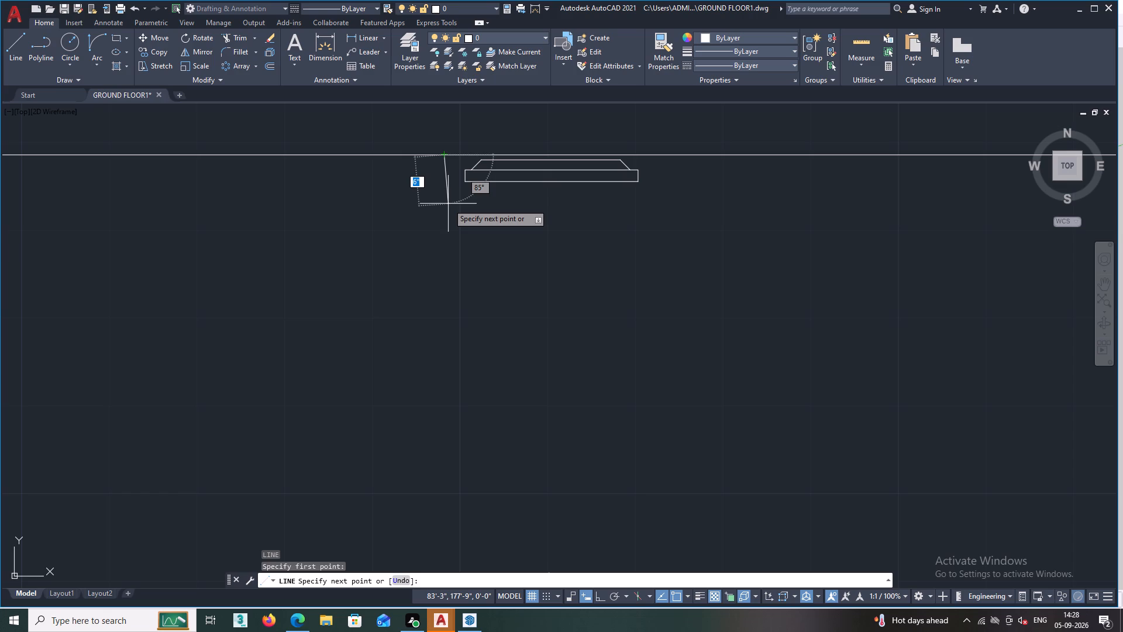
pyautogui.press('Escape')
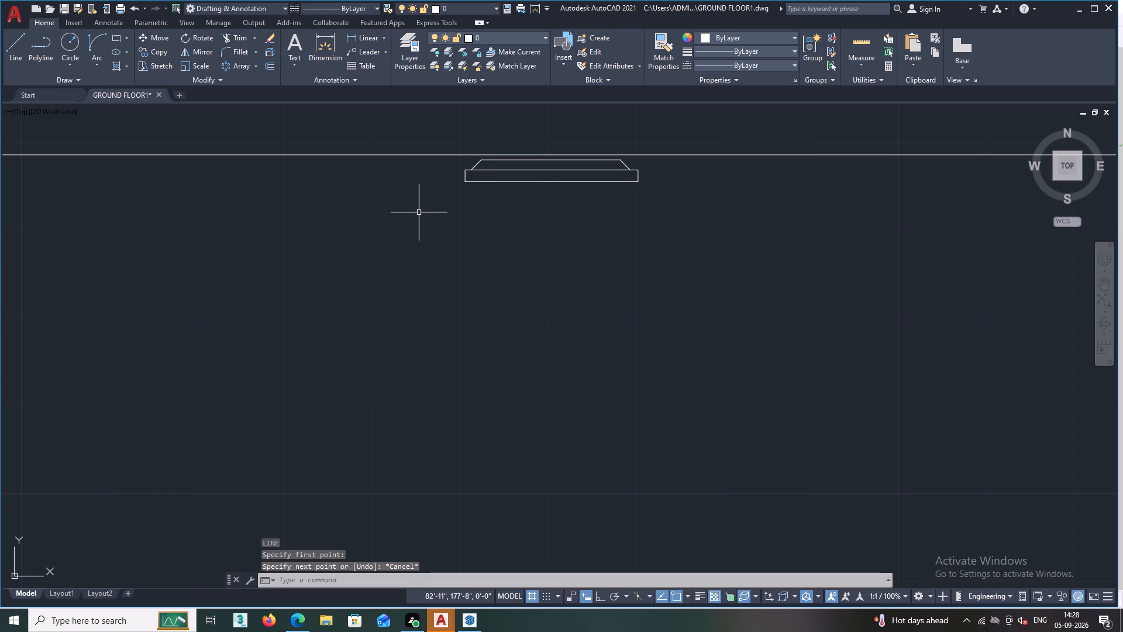
# With Ortho on, draw a three-sided line outline about 2'-5" wide and 5" deep from the wall around the tapered-back item.
pyautogui.write('L')
pyautogui.press('space')
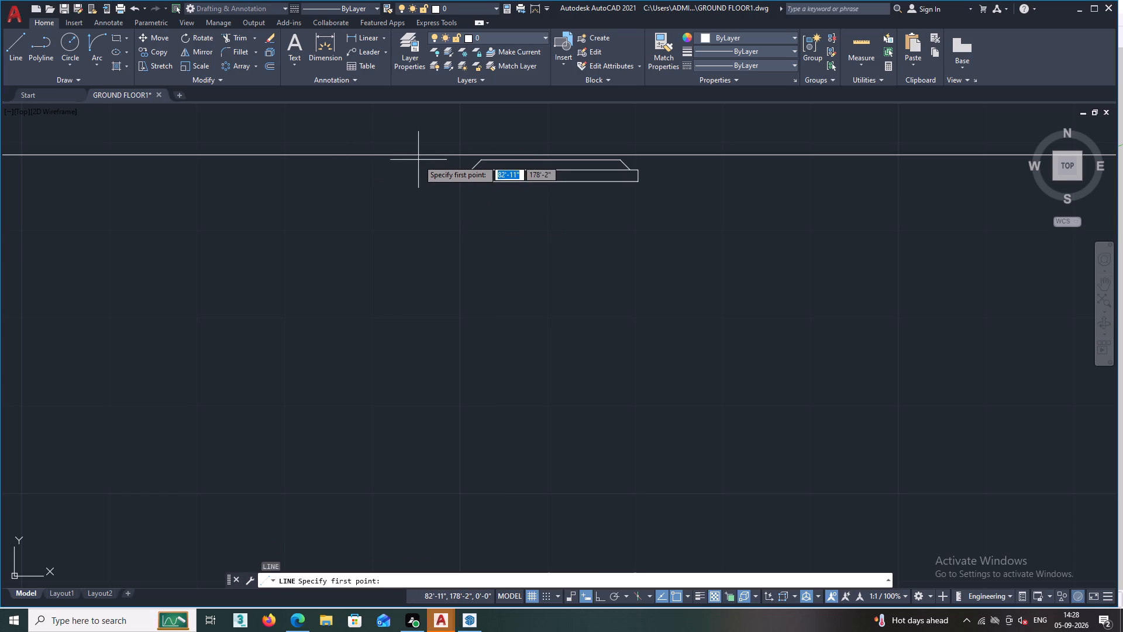
pyautogui.click(426, 155)
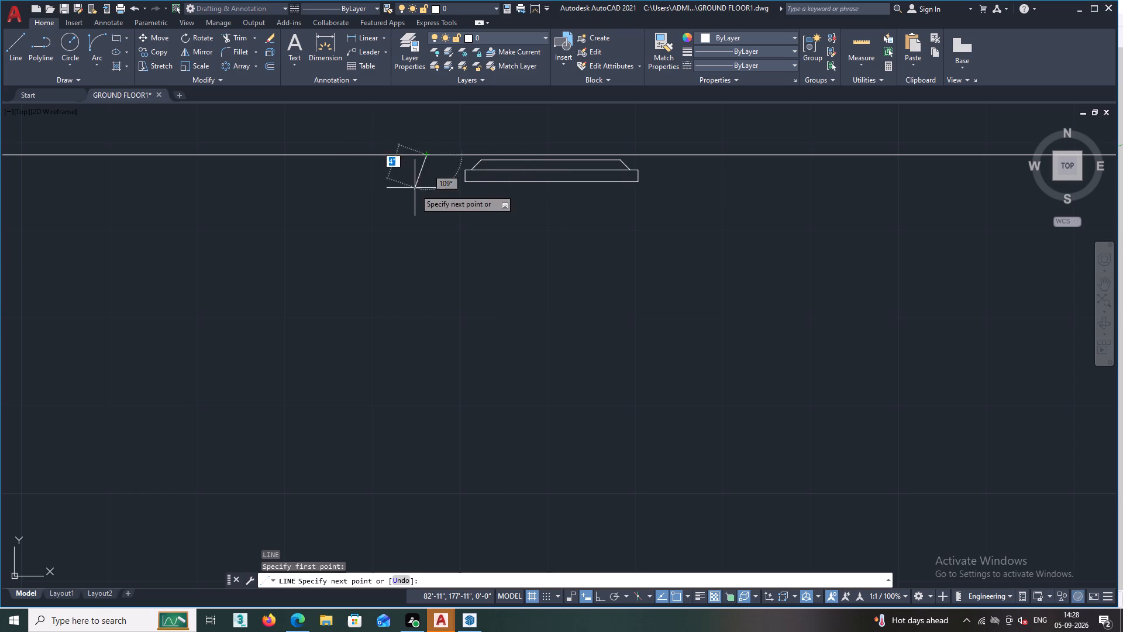
pyautogui.press('F8')
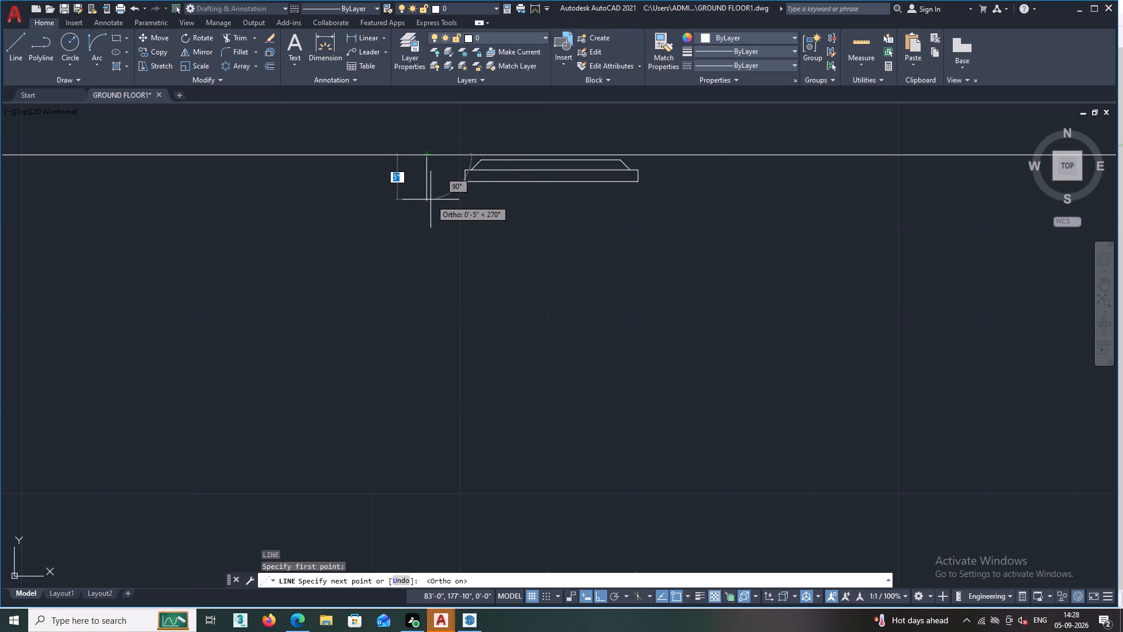
pyautogui.click(430, 200)
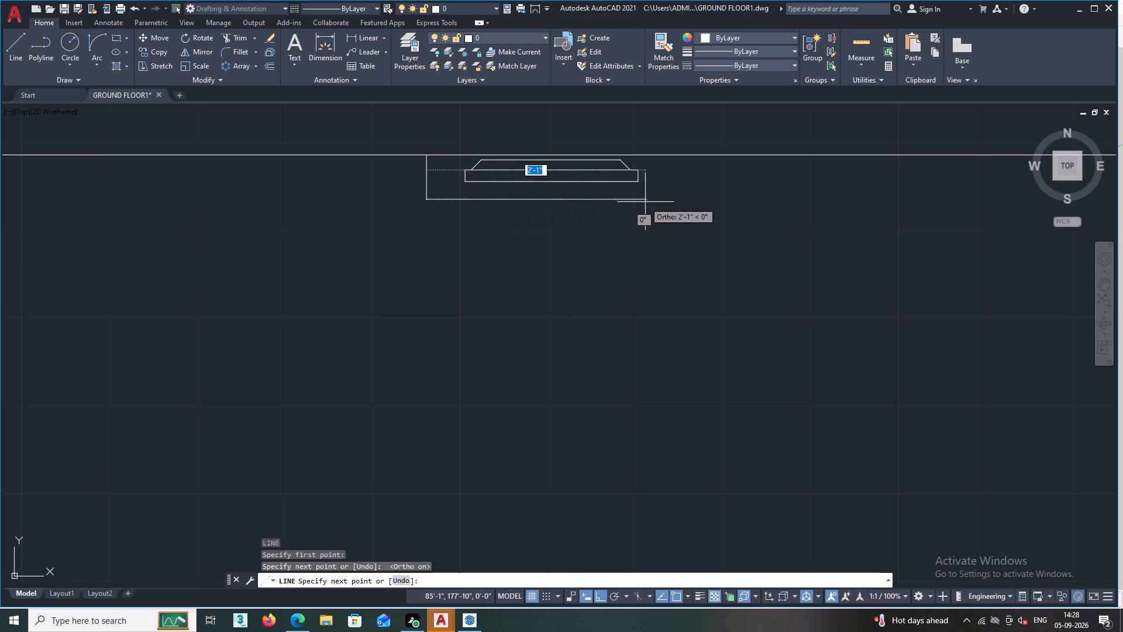
pyautogui.doubleClick(678, 197)
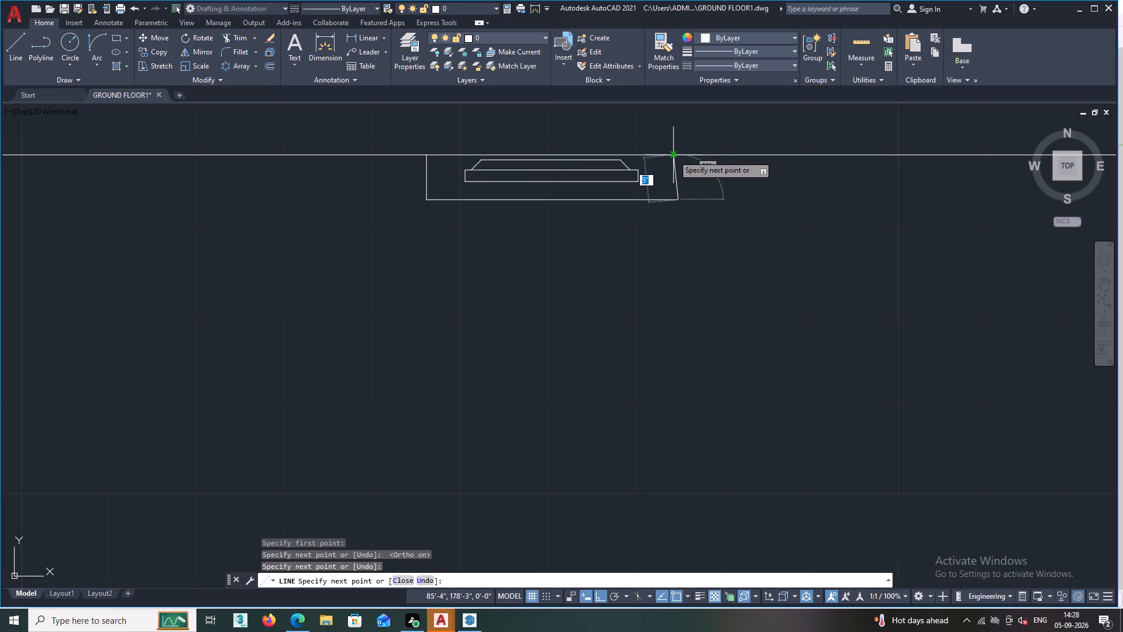
pyautogui.click(678, 156)
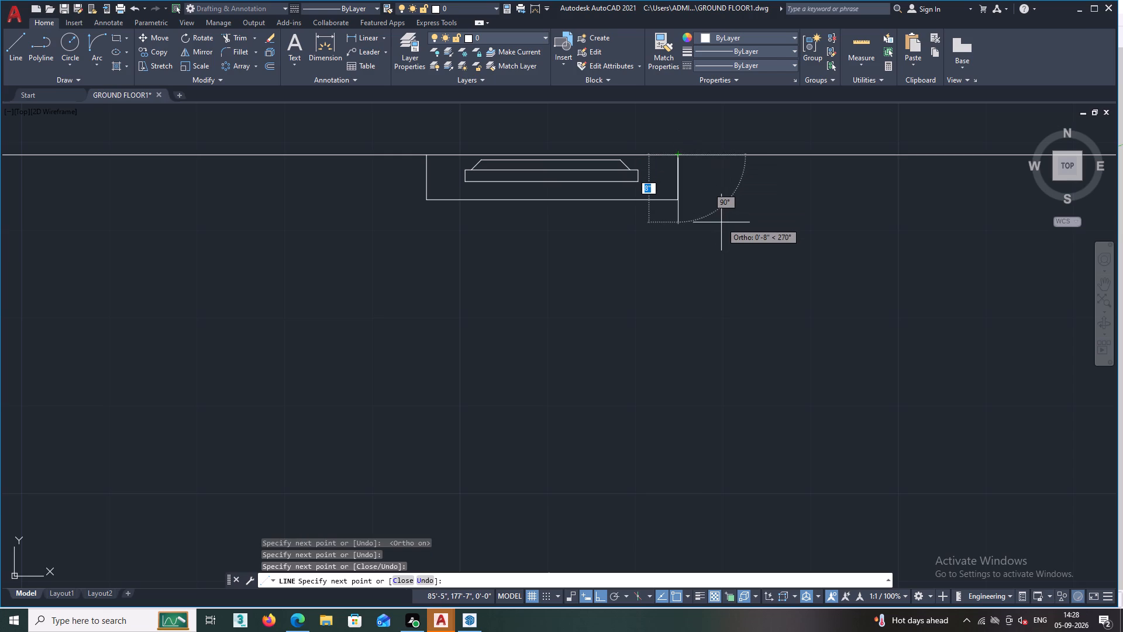
pyautogui.press('Escape')
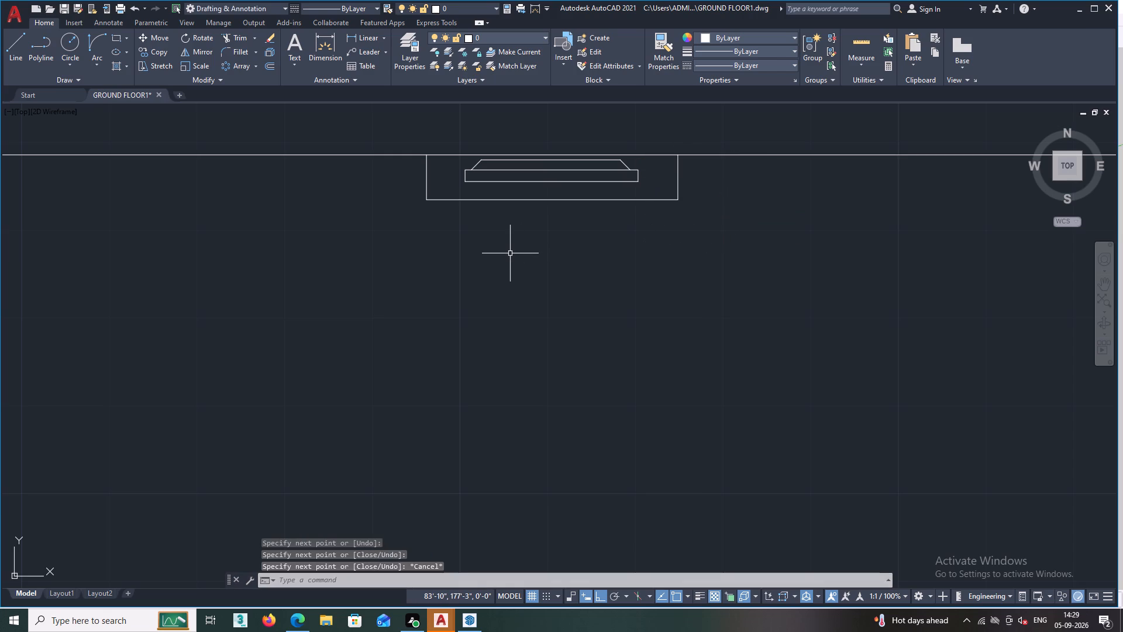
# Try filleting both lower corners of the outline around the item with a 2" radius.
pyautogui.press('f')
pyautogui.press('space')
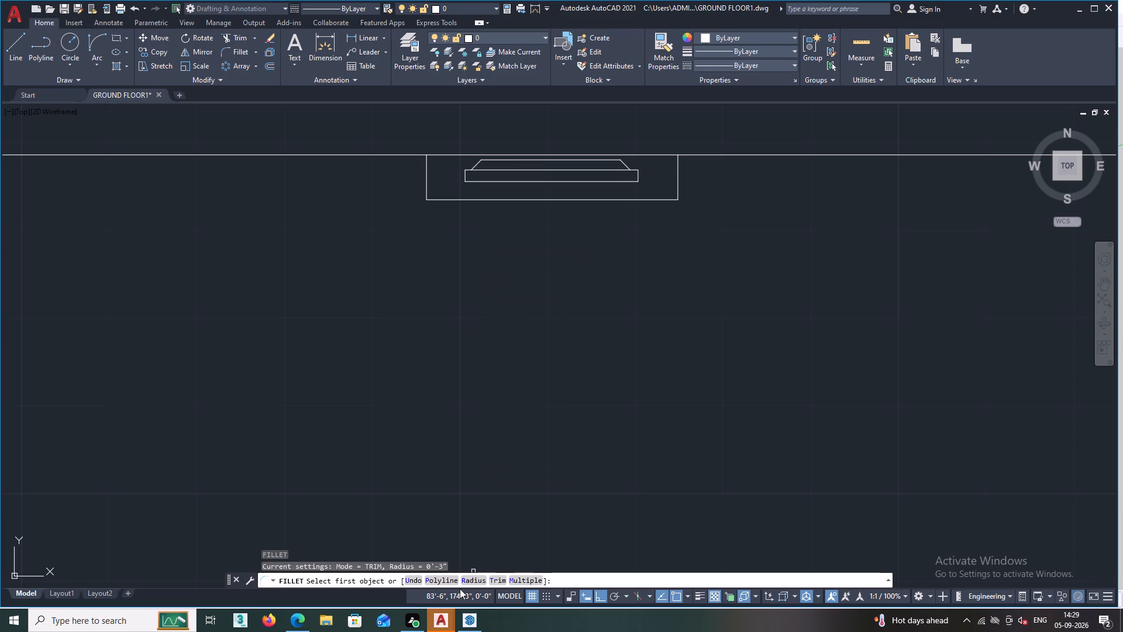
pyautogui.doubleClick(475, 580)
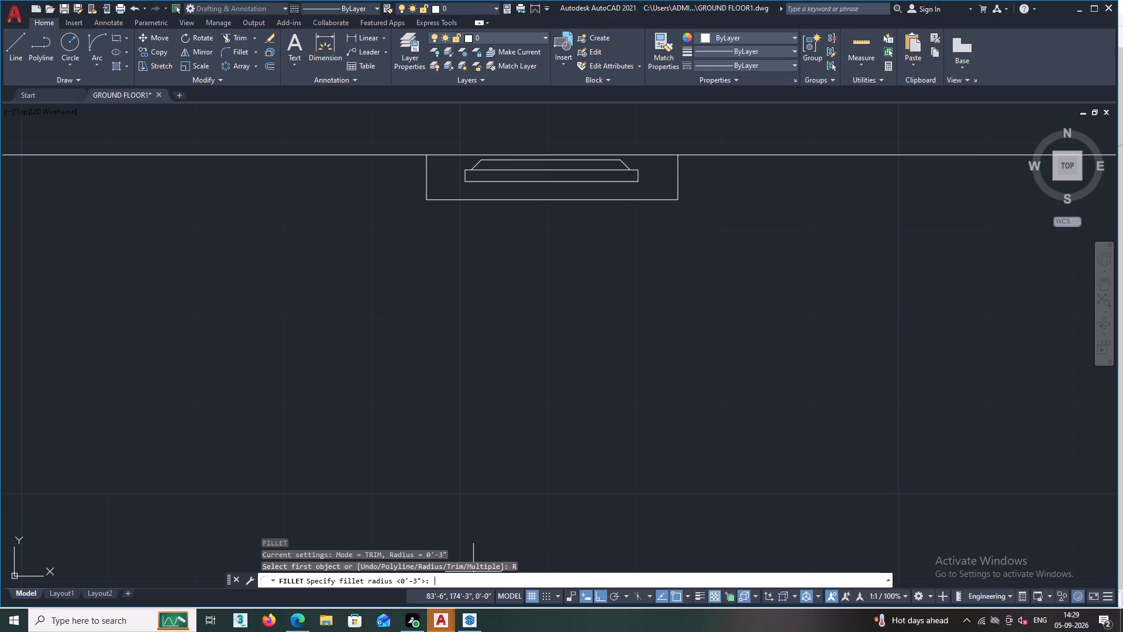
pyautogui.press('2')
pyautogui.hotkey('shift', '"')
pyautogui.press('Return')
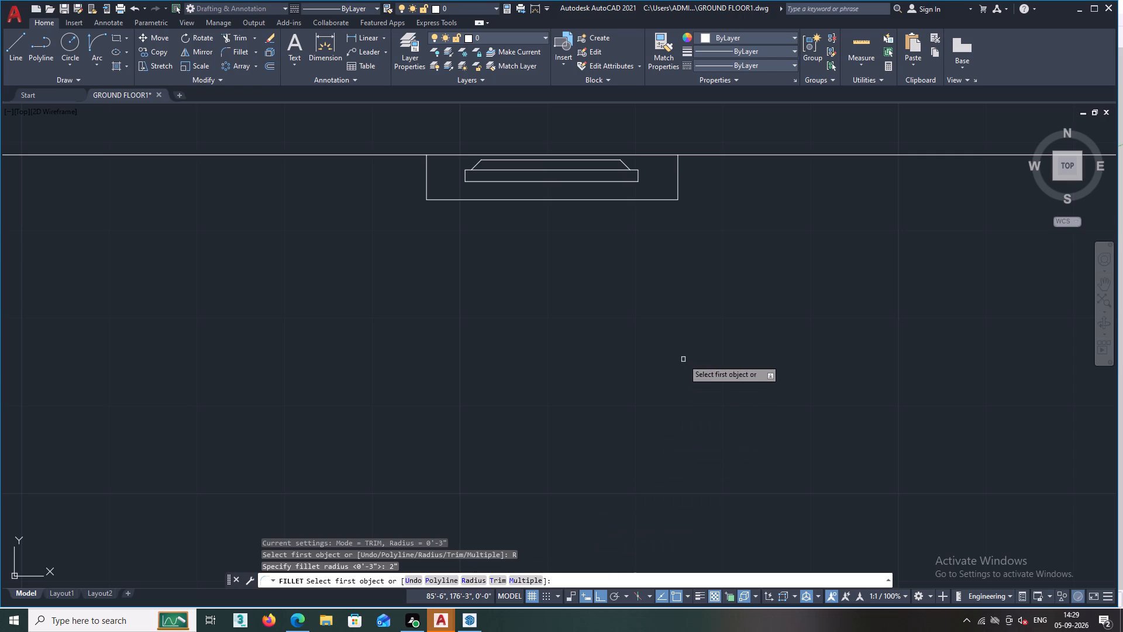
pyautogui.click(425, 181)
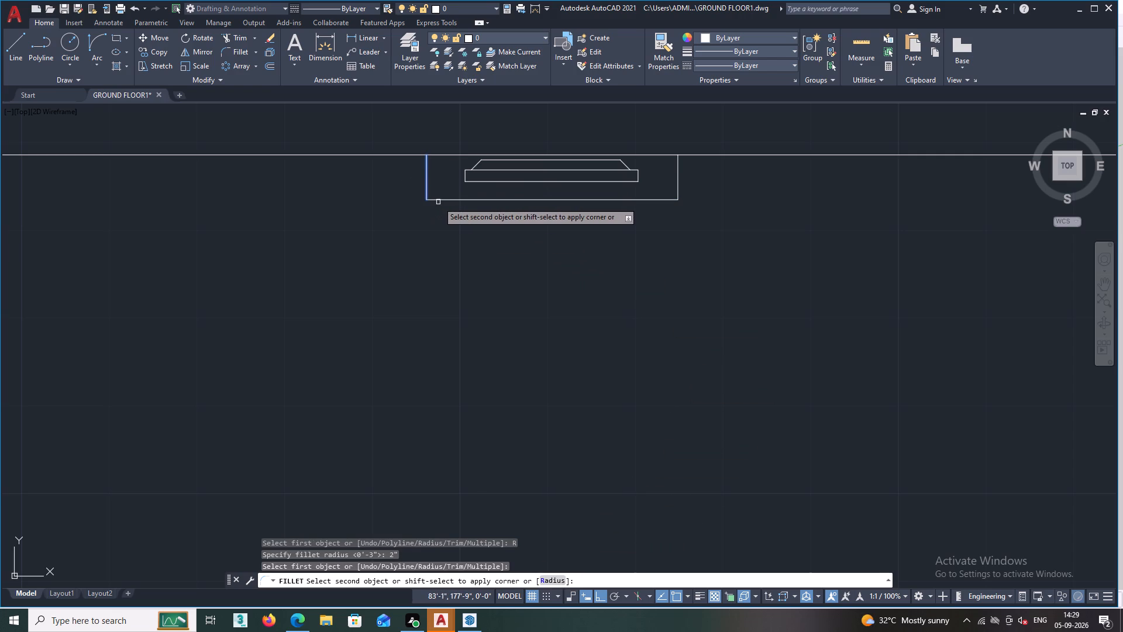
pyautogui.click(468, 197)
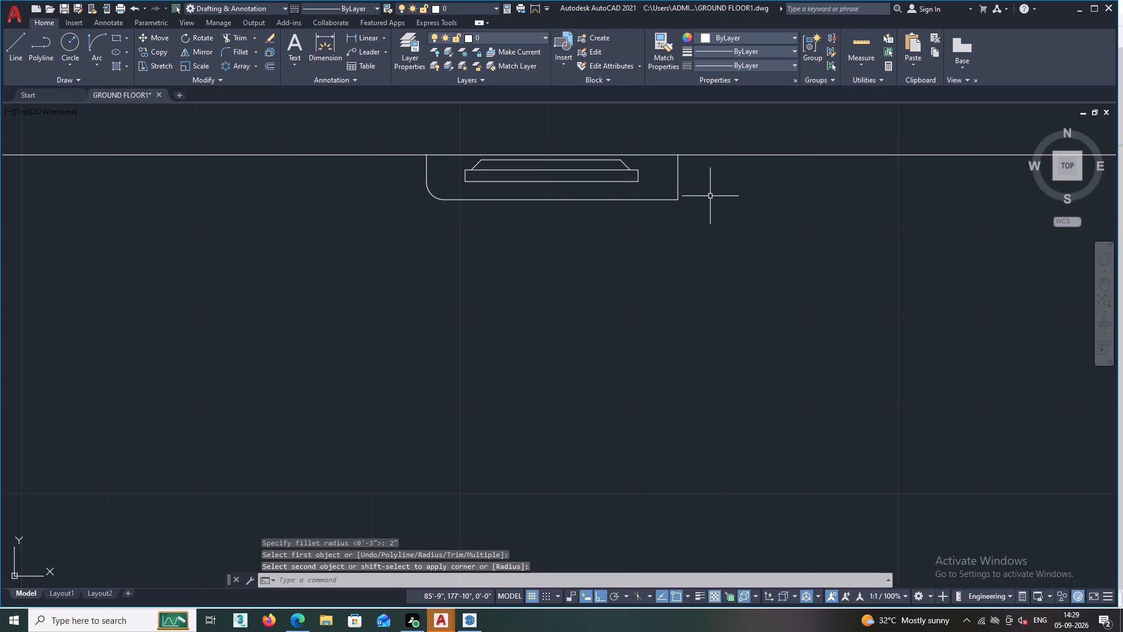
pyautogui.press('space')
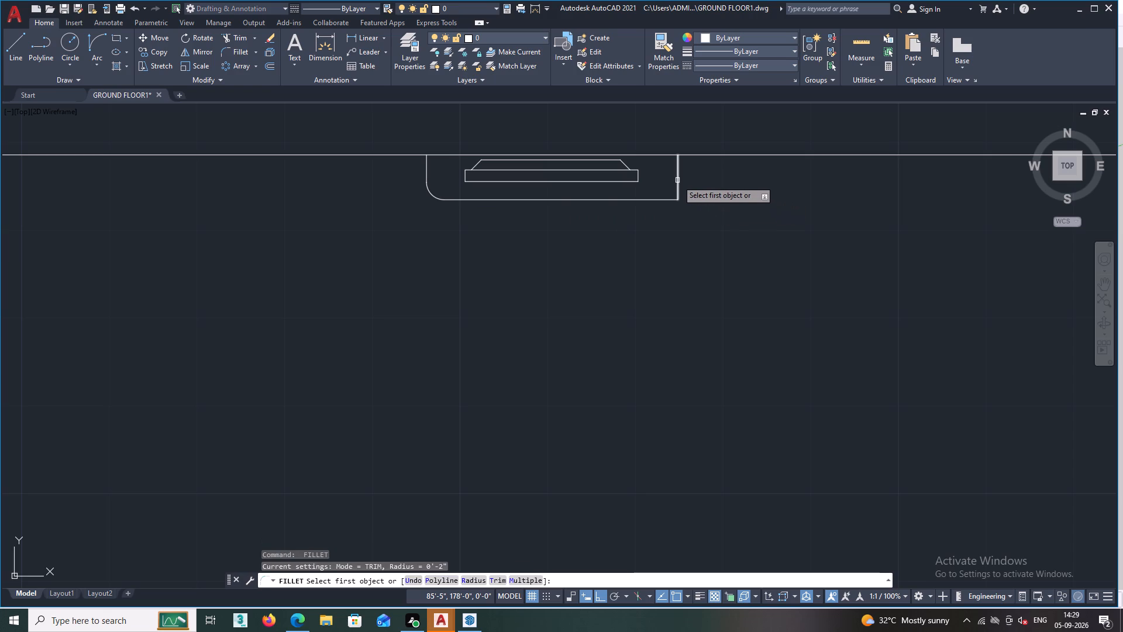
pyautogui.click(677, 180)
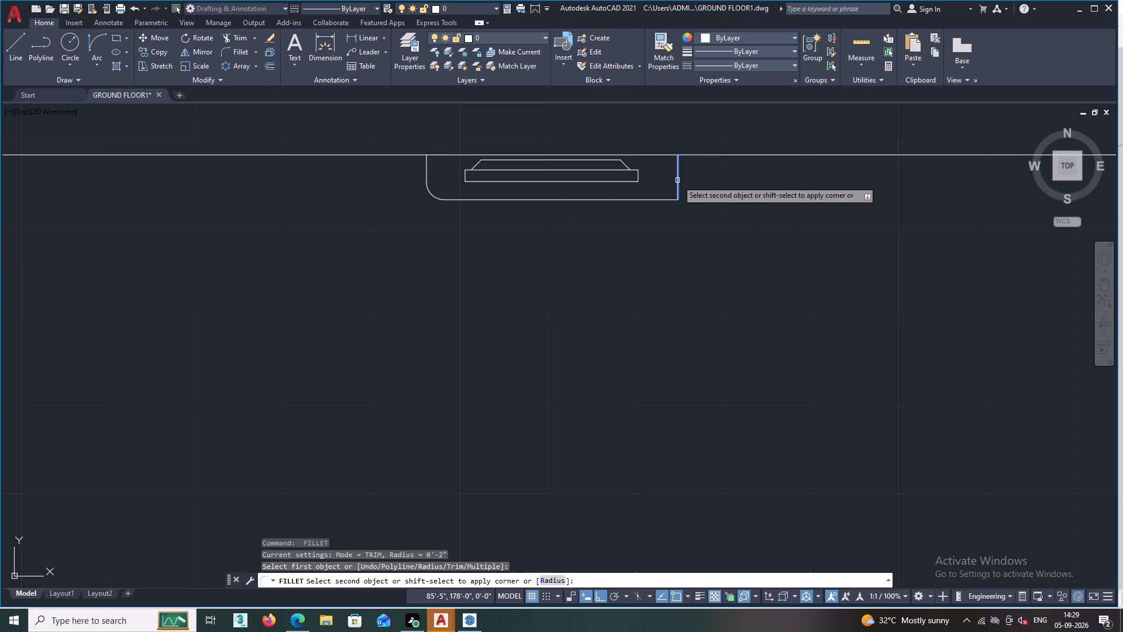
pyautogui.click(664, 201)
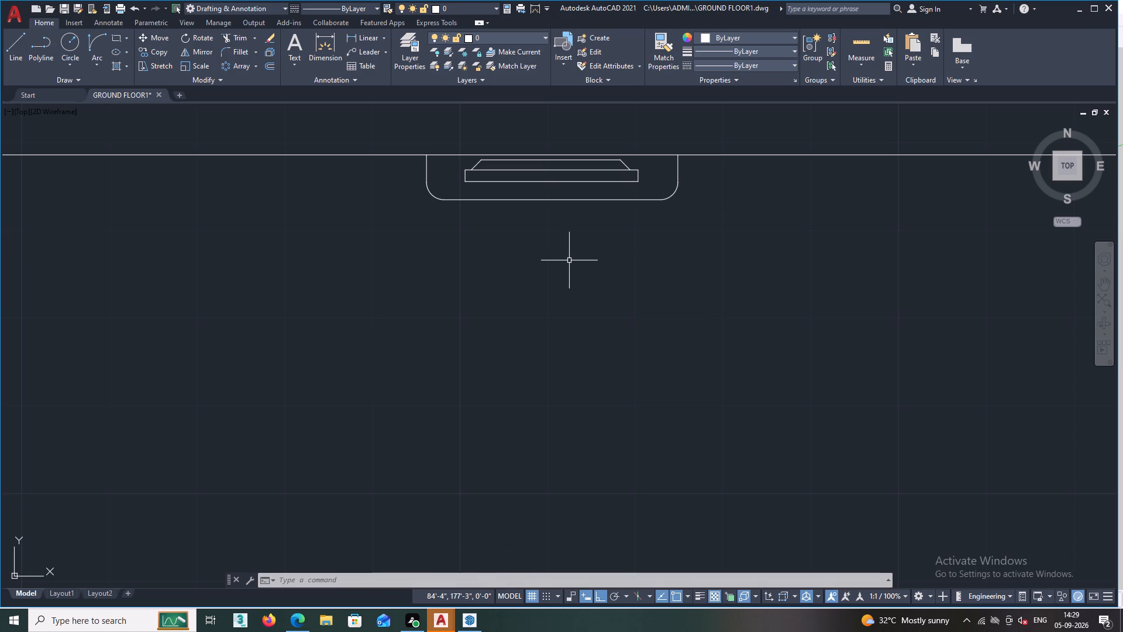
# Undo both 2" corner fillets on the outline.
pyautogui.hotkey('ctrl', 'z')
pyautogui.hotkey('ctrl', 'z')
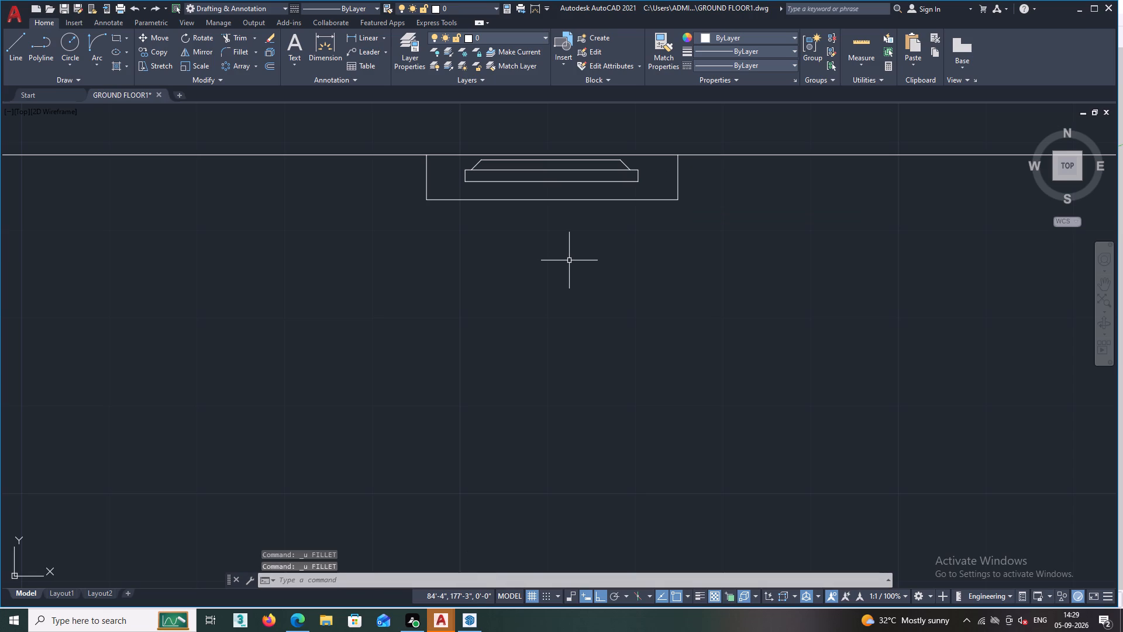
# Fillet both lower corners of the outline around the tapered-back item with a 1" radius.
pyautogui.write('F')
pyautogui.press('space')
pyautogui.doubleClick(468, 579)
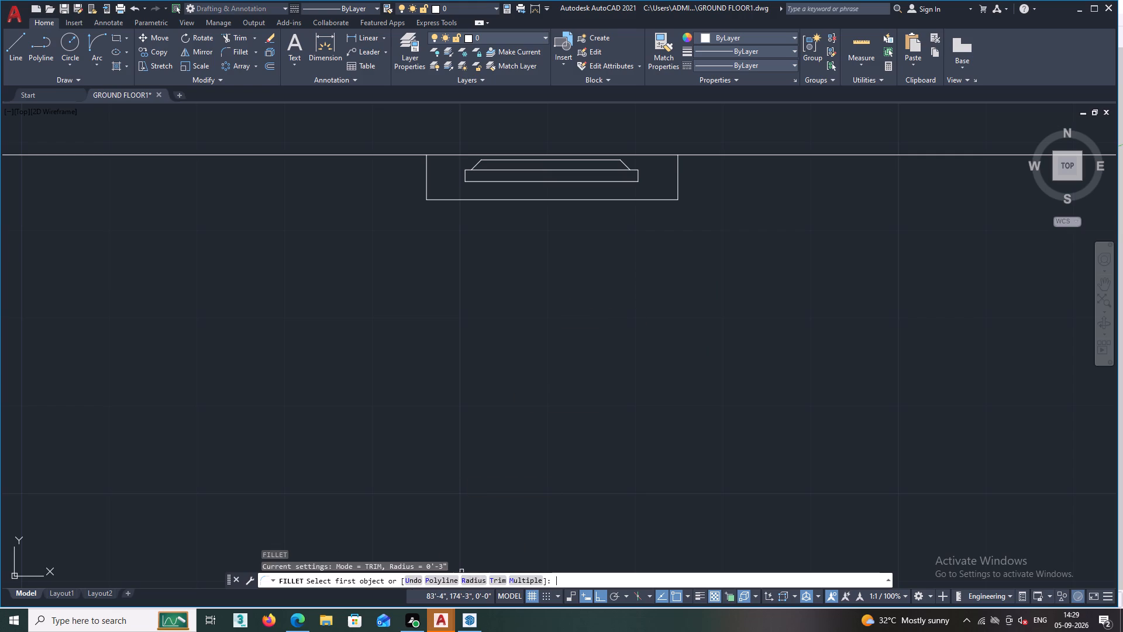
pyautogui.press('1')
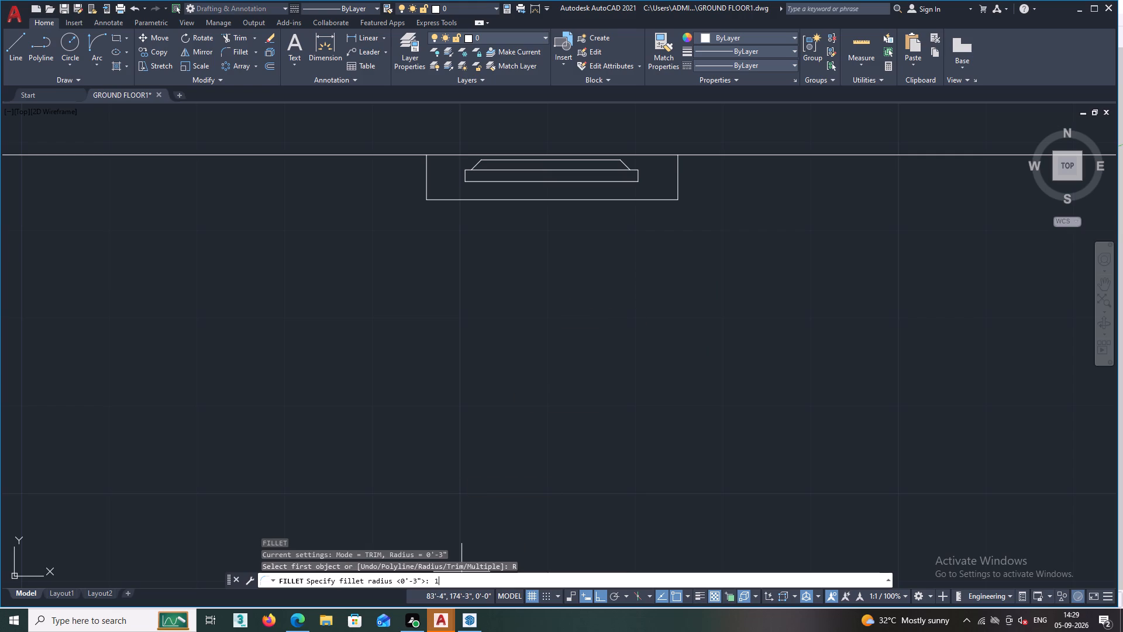
pyautogui.hotkey('shift', '"')
pyautogui.press('Return')
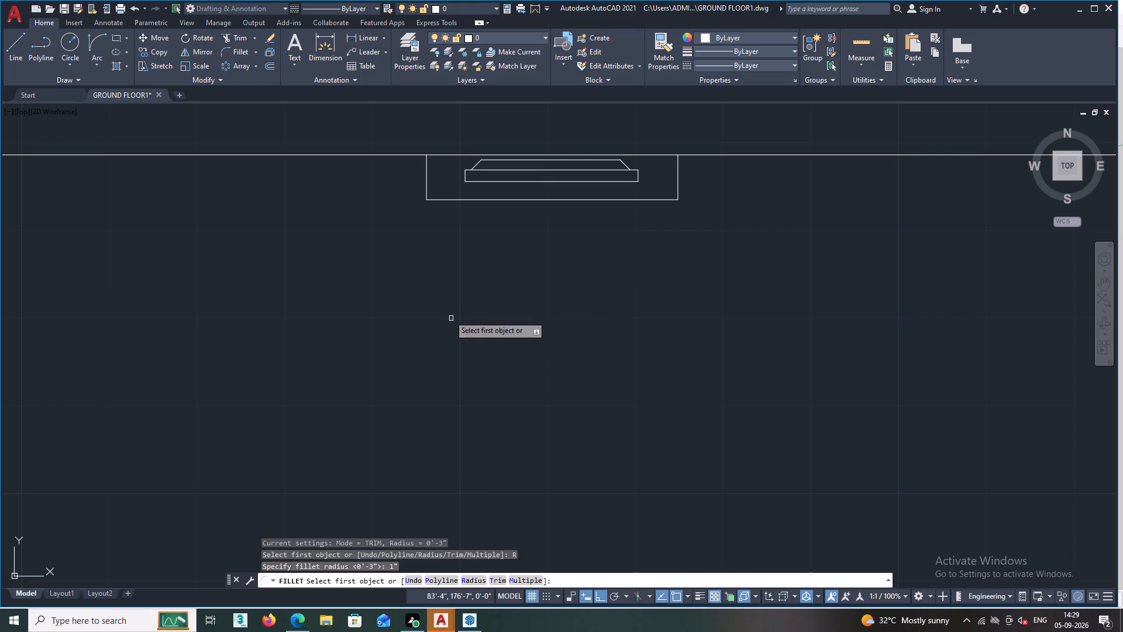
pyautogui.doubleClick(426, 174)
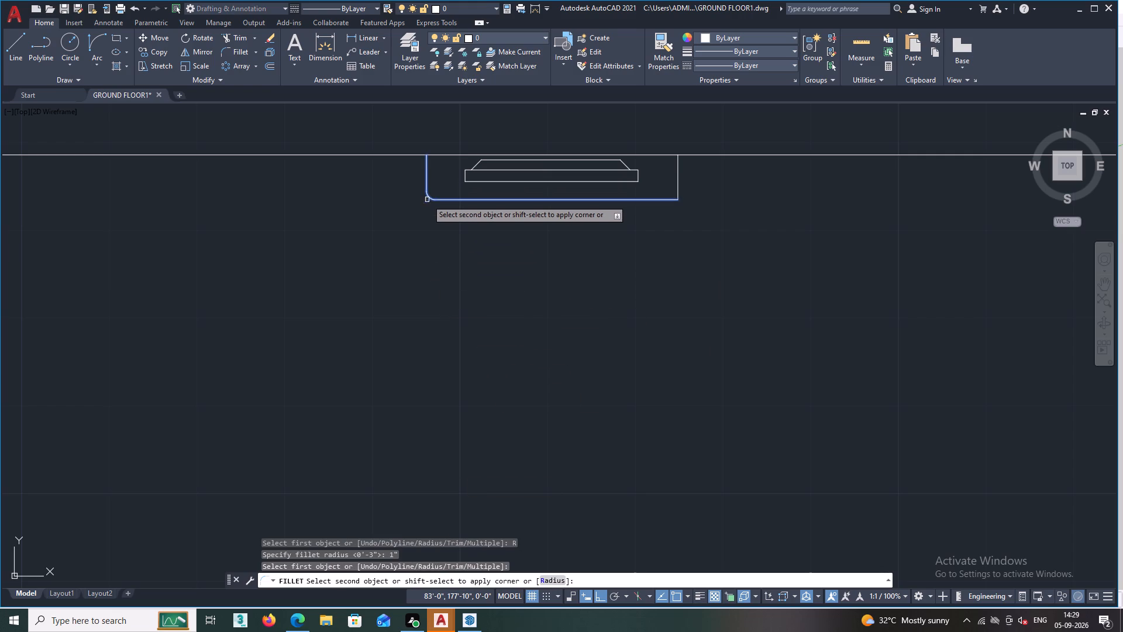
pyautogui.doubleClick(443, 200)
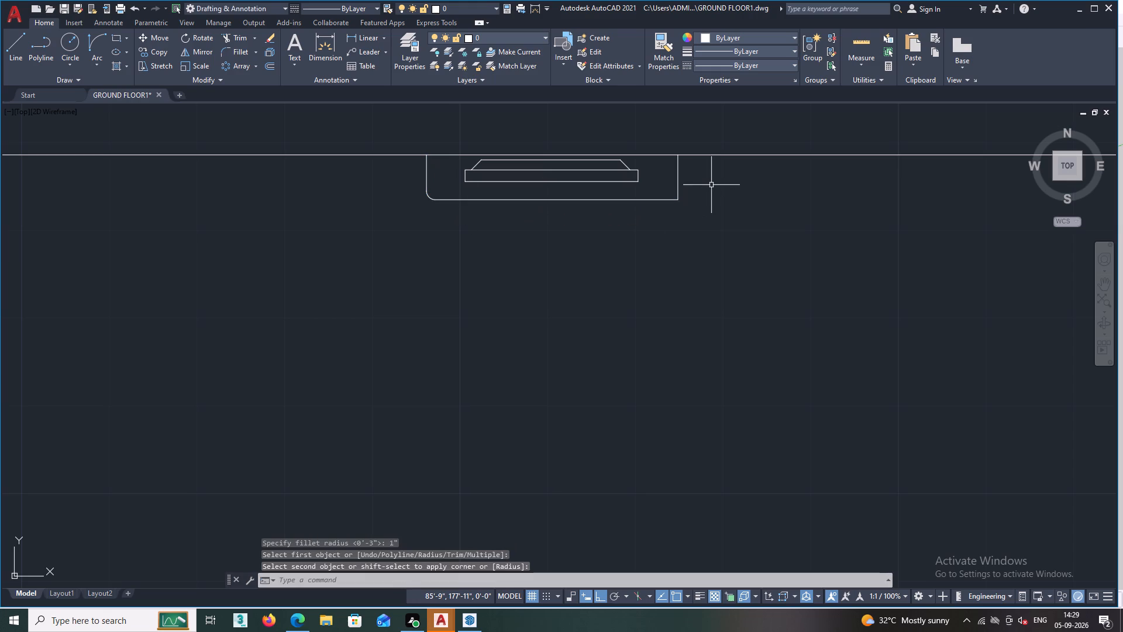
pyautogui.press('space')
pyautogui.doubleClick(678, 176)
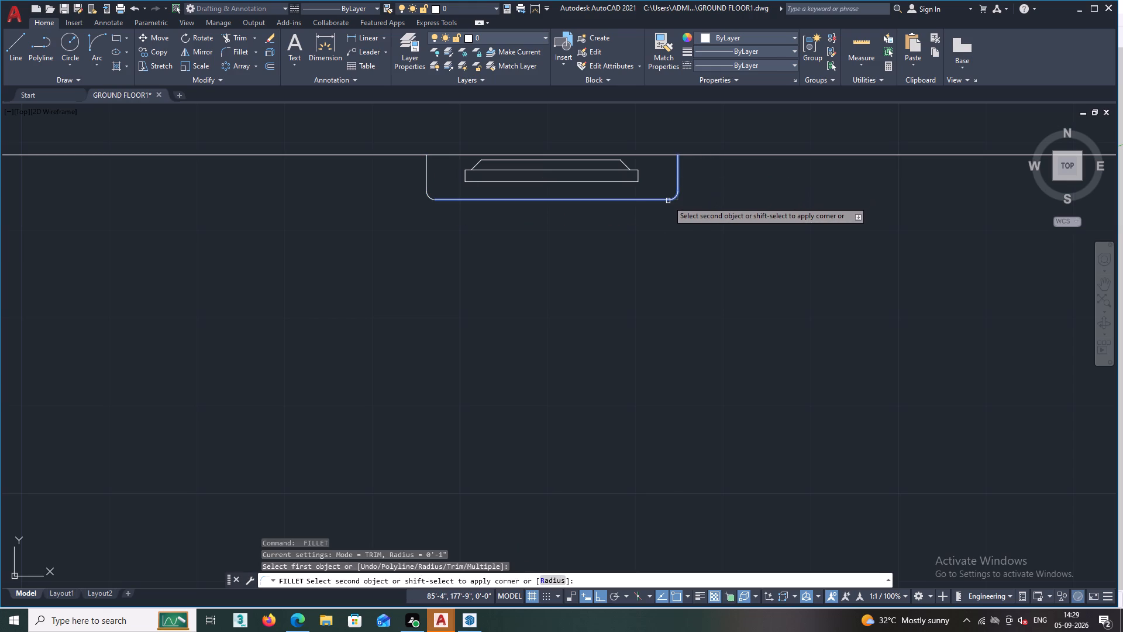
pyautogui.click(668, 201)
pyautogui.press('Escape')
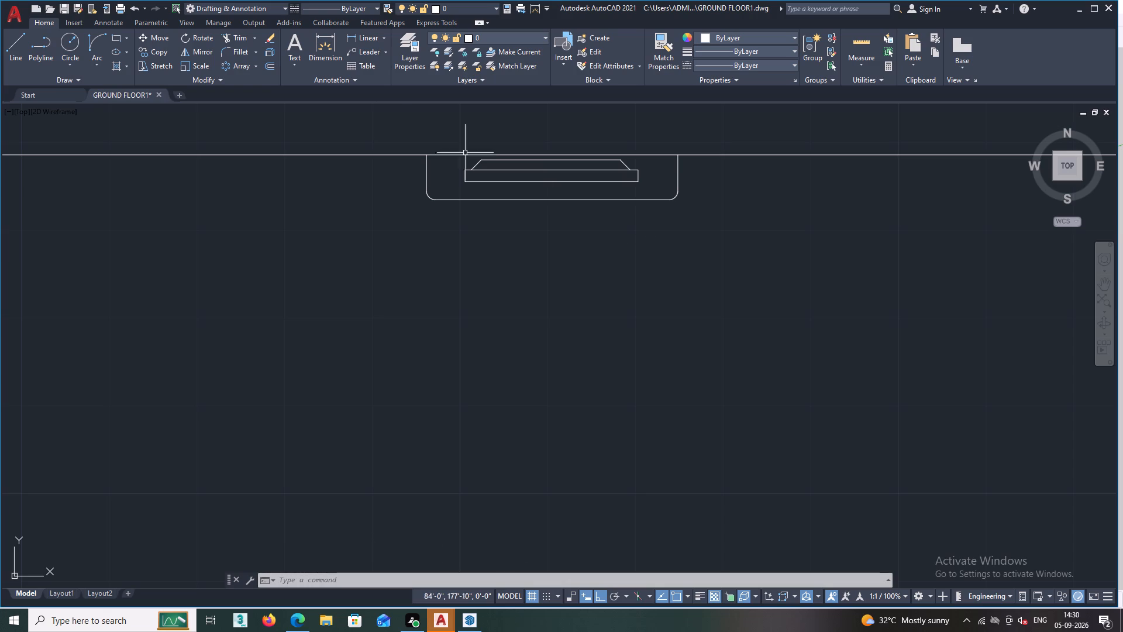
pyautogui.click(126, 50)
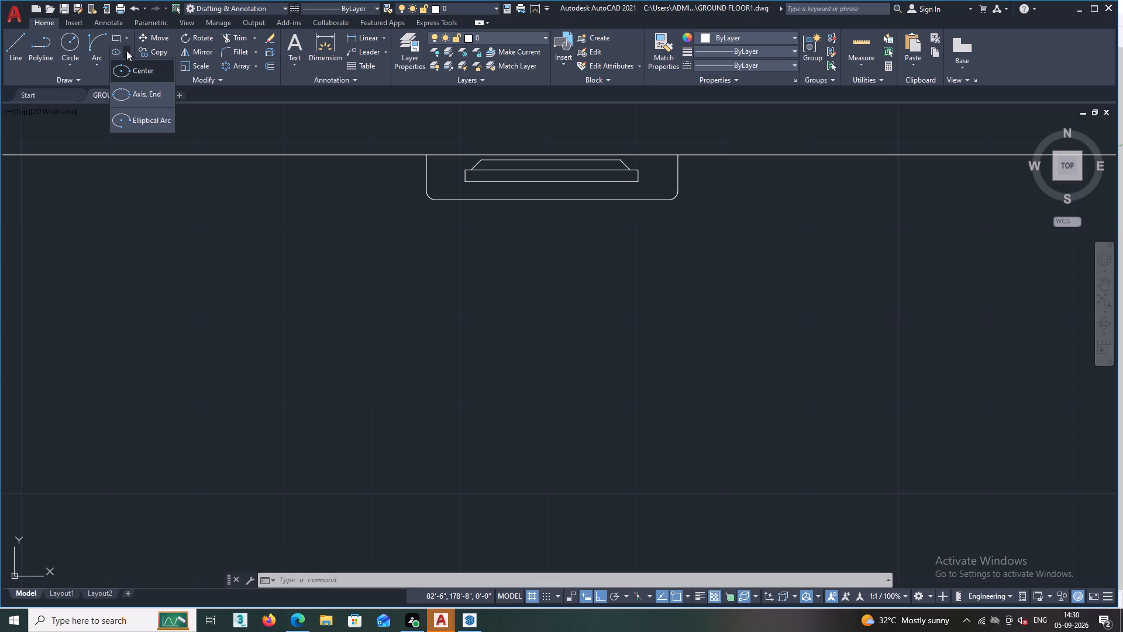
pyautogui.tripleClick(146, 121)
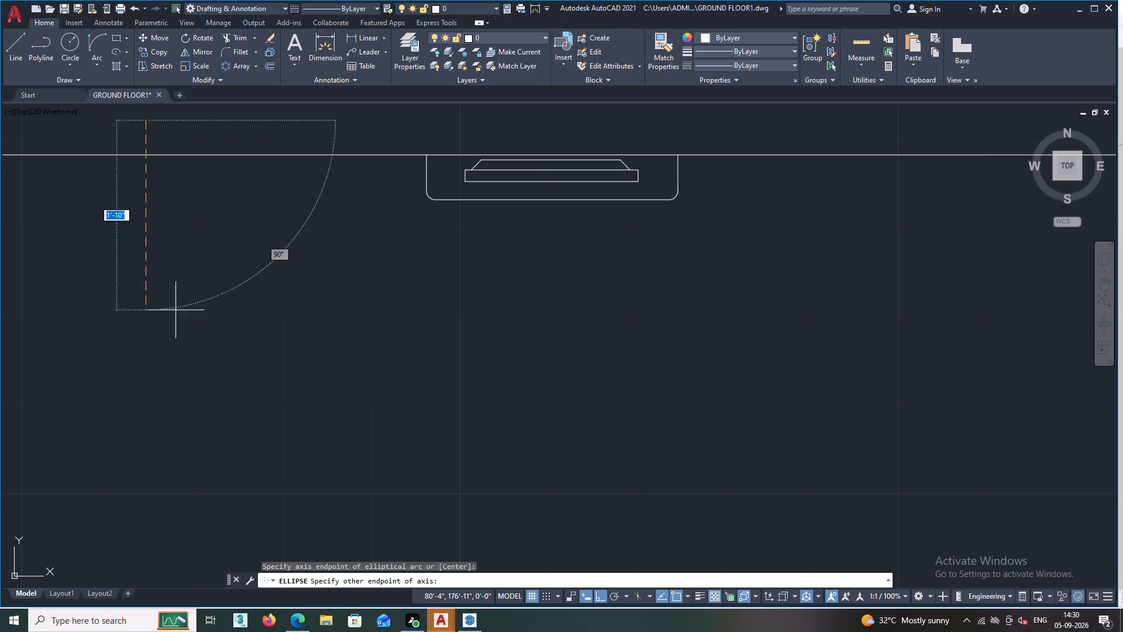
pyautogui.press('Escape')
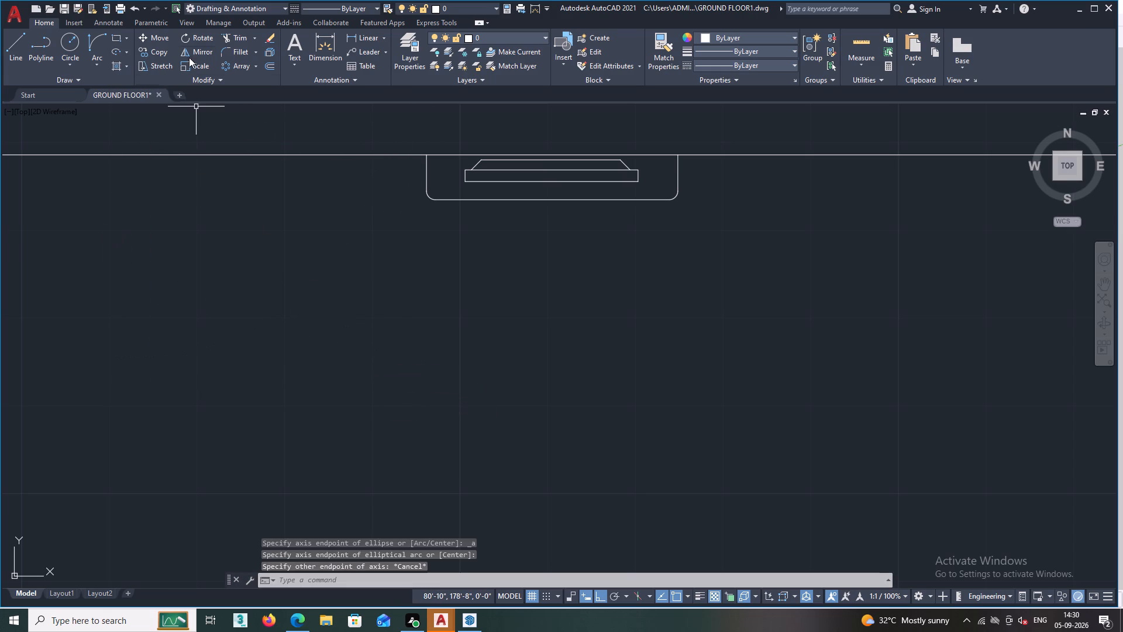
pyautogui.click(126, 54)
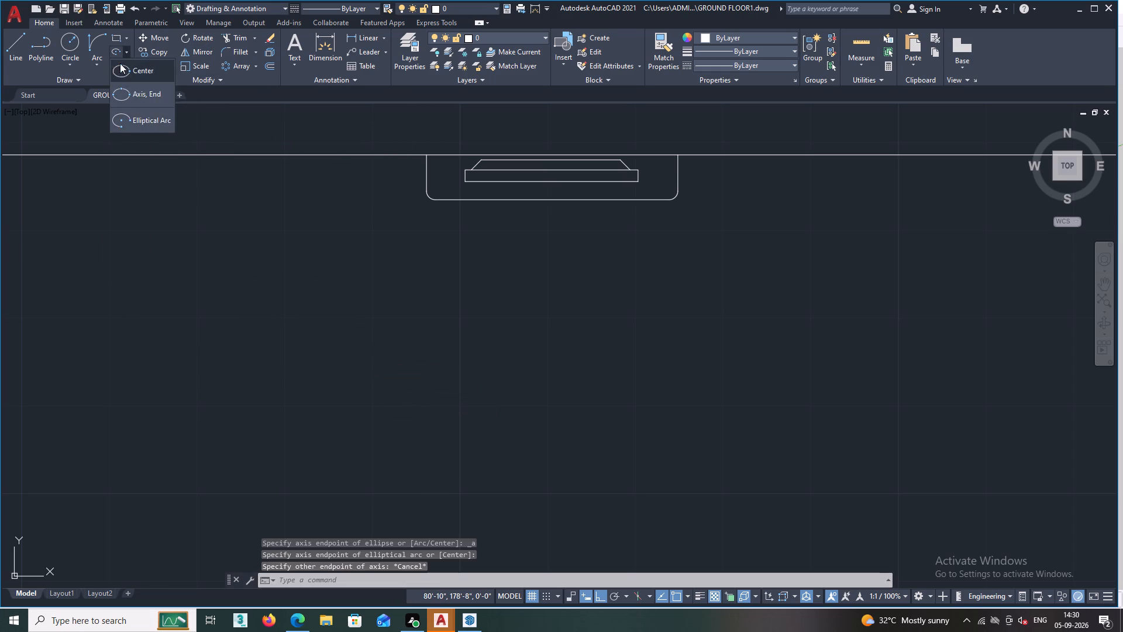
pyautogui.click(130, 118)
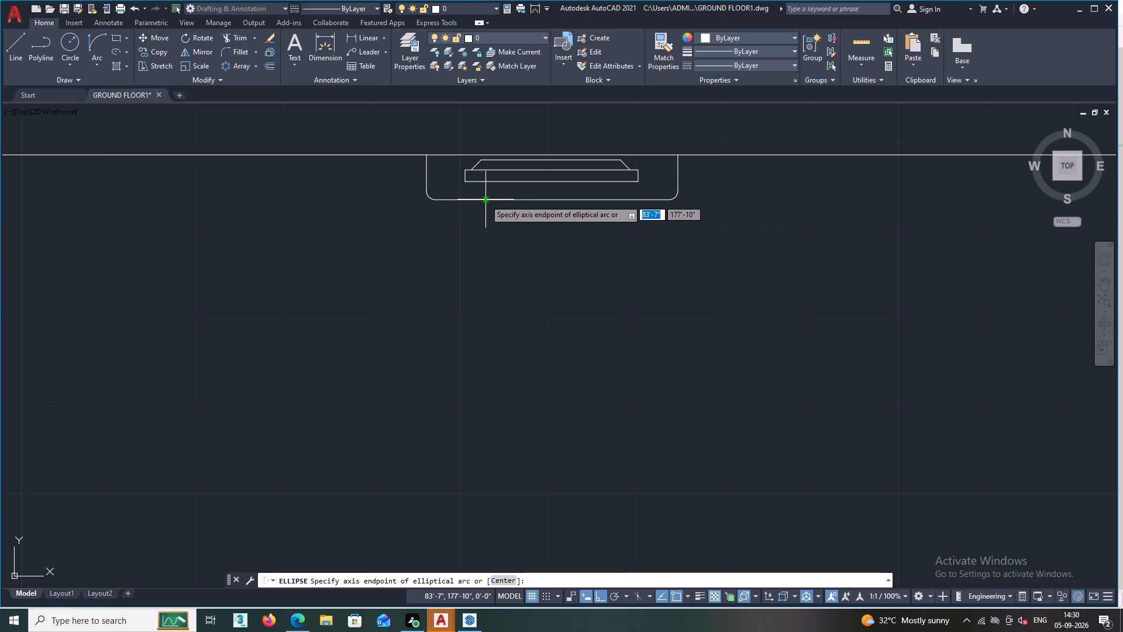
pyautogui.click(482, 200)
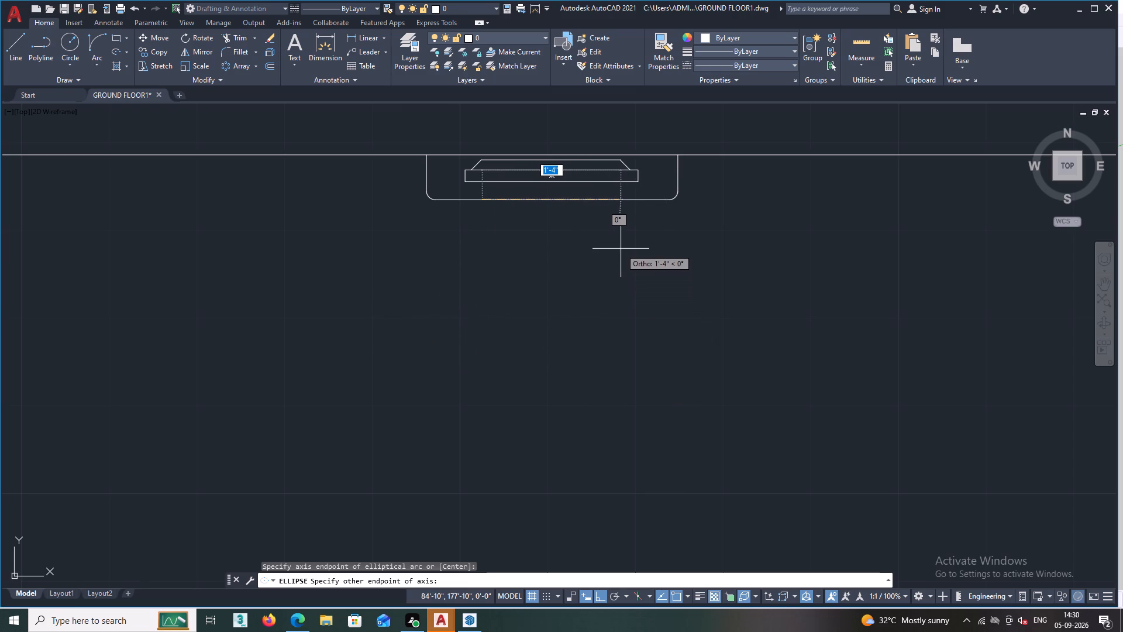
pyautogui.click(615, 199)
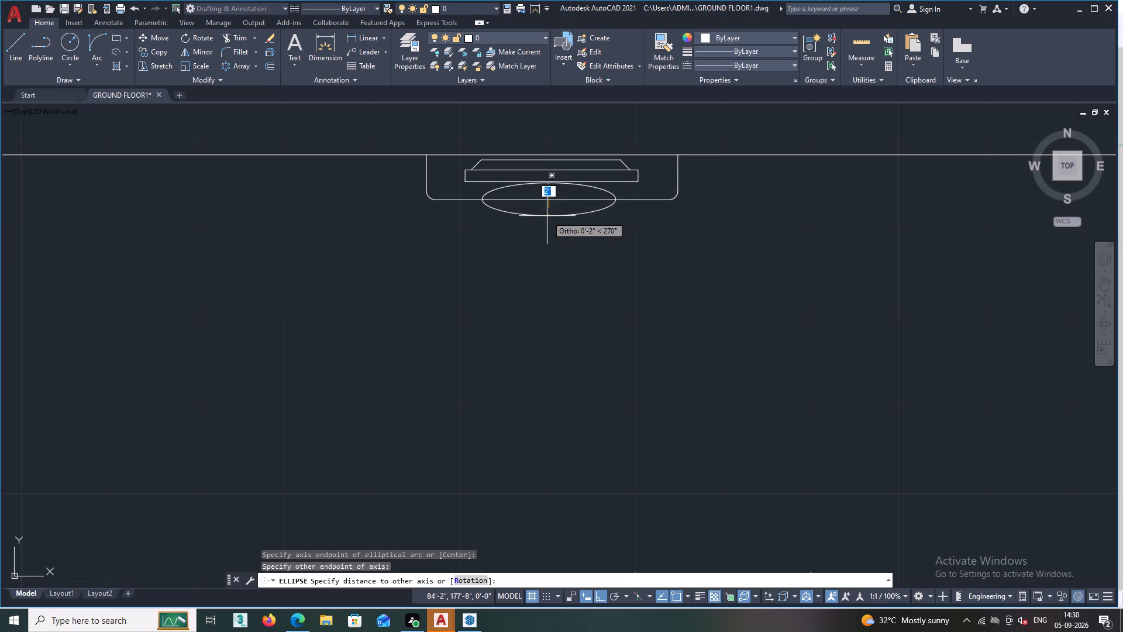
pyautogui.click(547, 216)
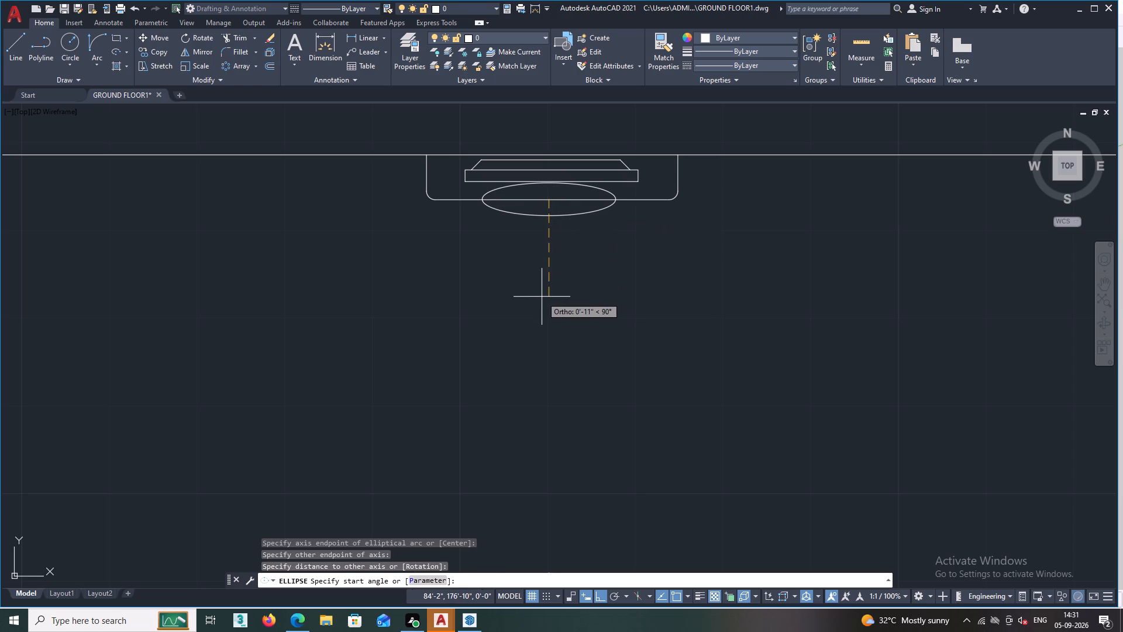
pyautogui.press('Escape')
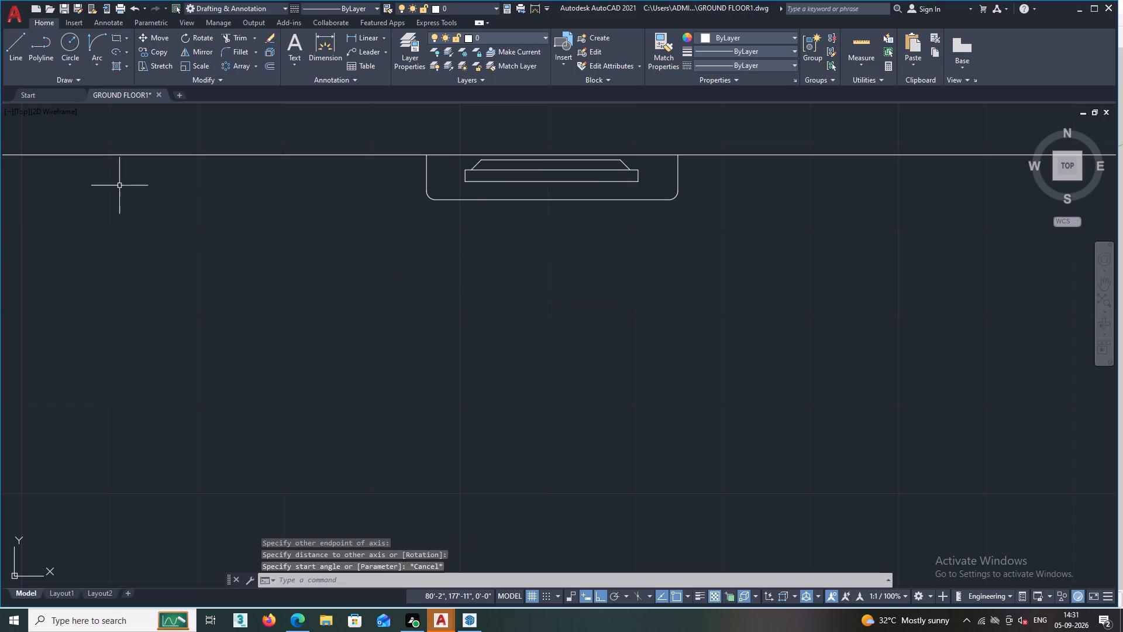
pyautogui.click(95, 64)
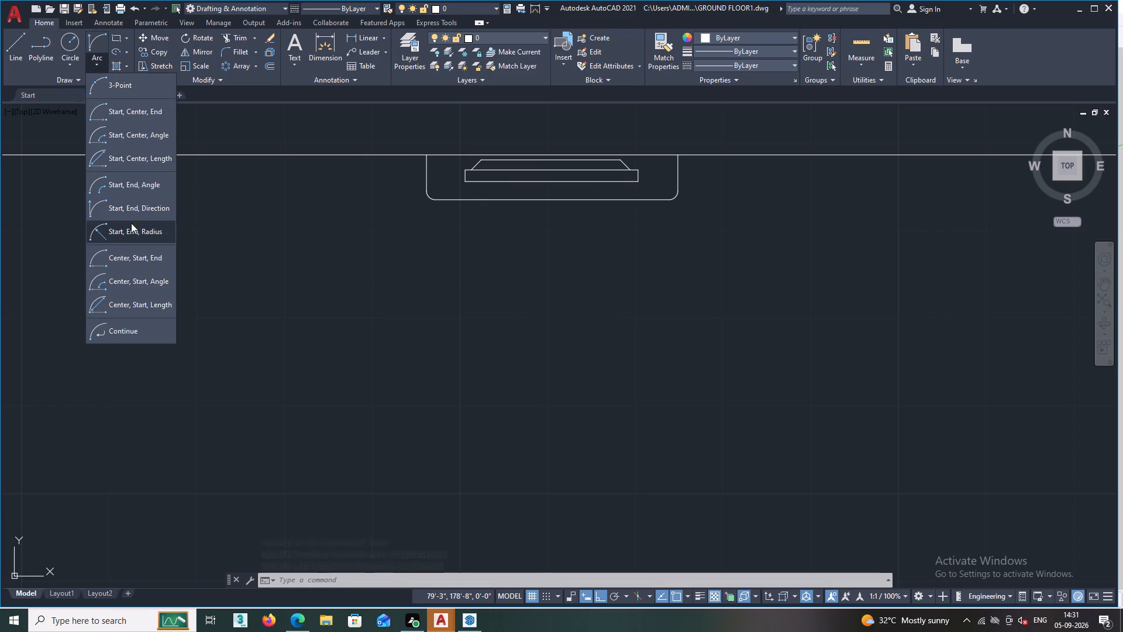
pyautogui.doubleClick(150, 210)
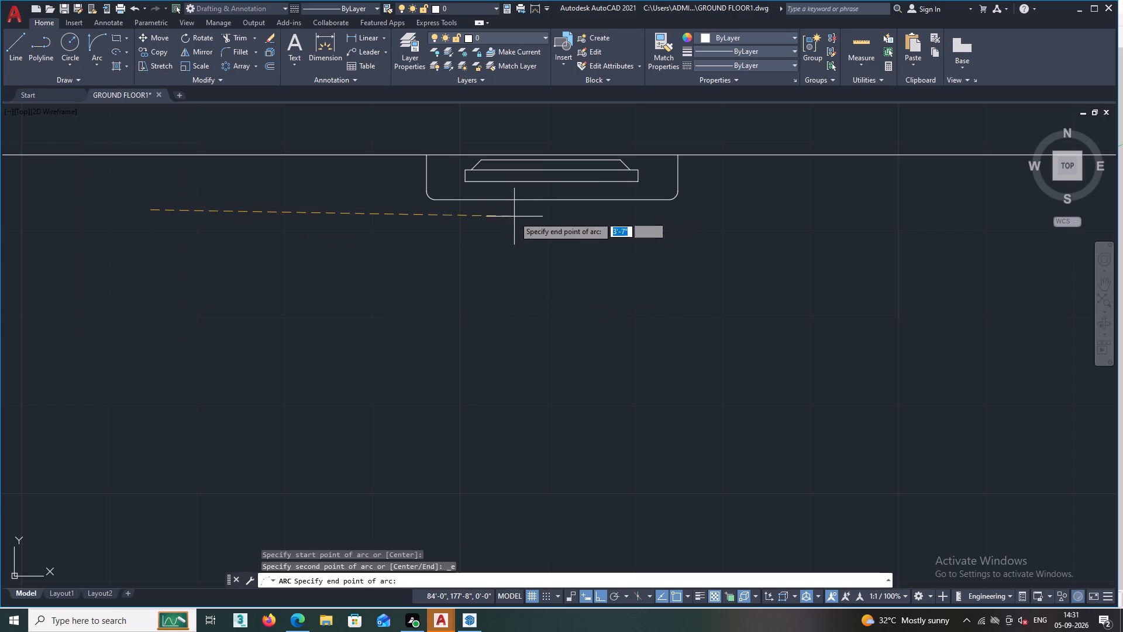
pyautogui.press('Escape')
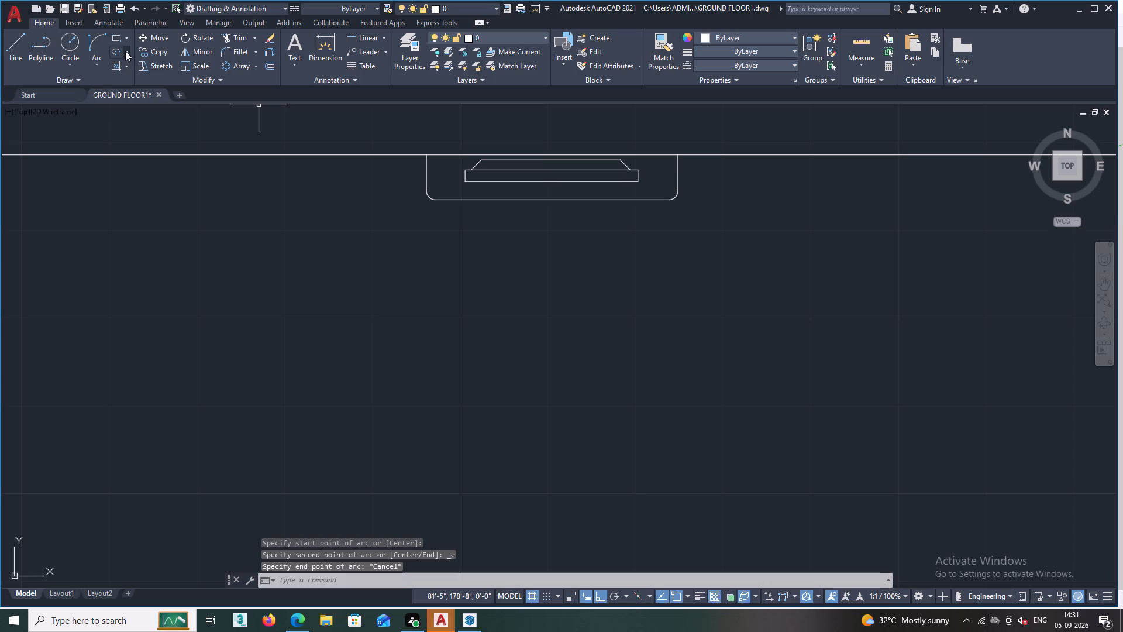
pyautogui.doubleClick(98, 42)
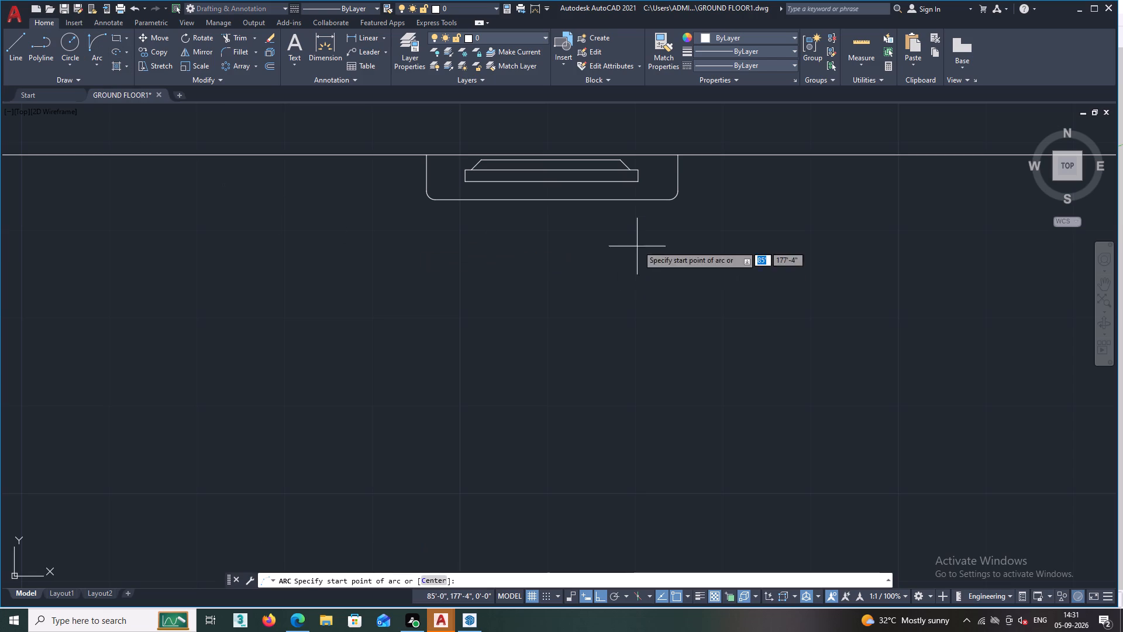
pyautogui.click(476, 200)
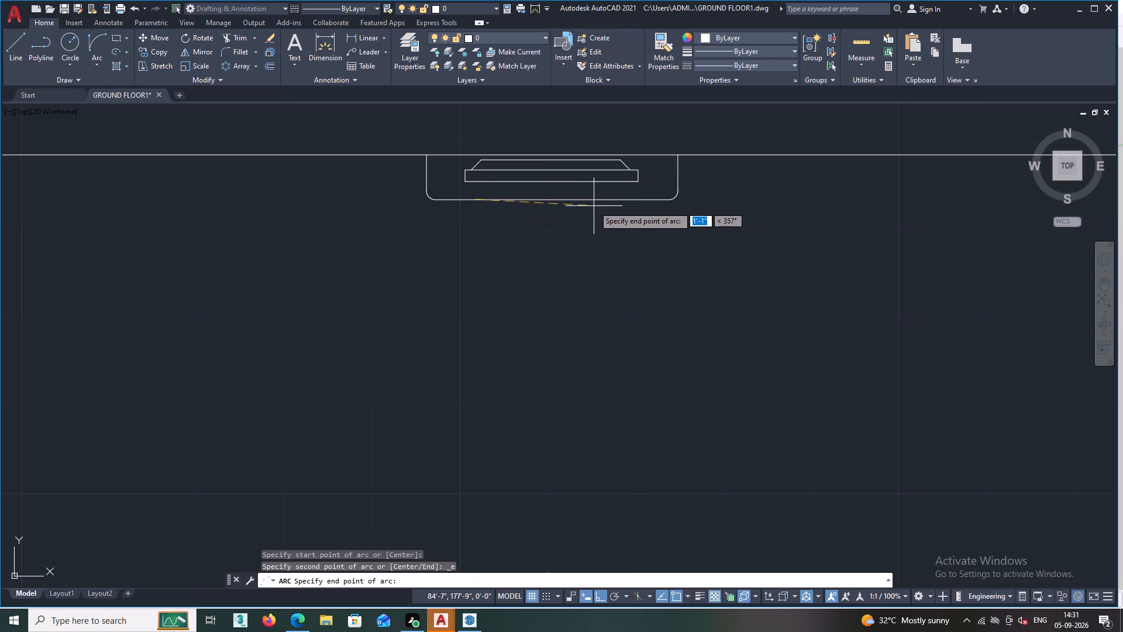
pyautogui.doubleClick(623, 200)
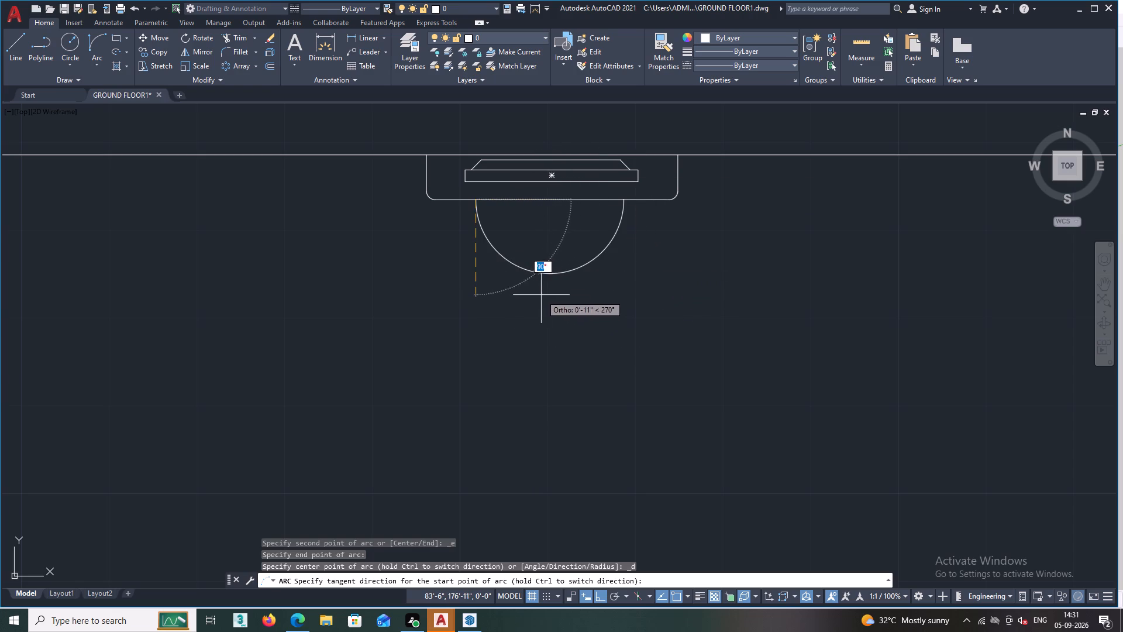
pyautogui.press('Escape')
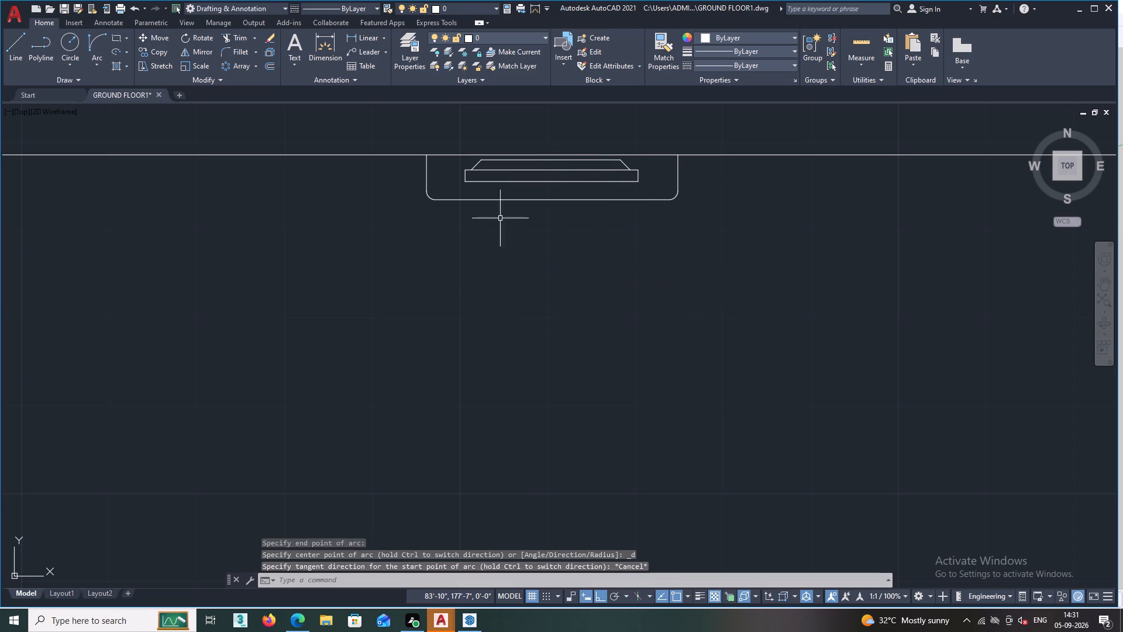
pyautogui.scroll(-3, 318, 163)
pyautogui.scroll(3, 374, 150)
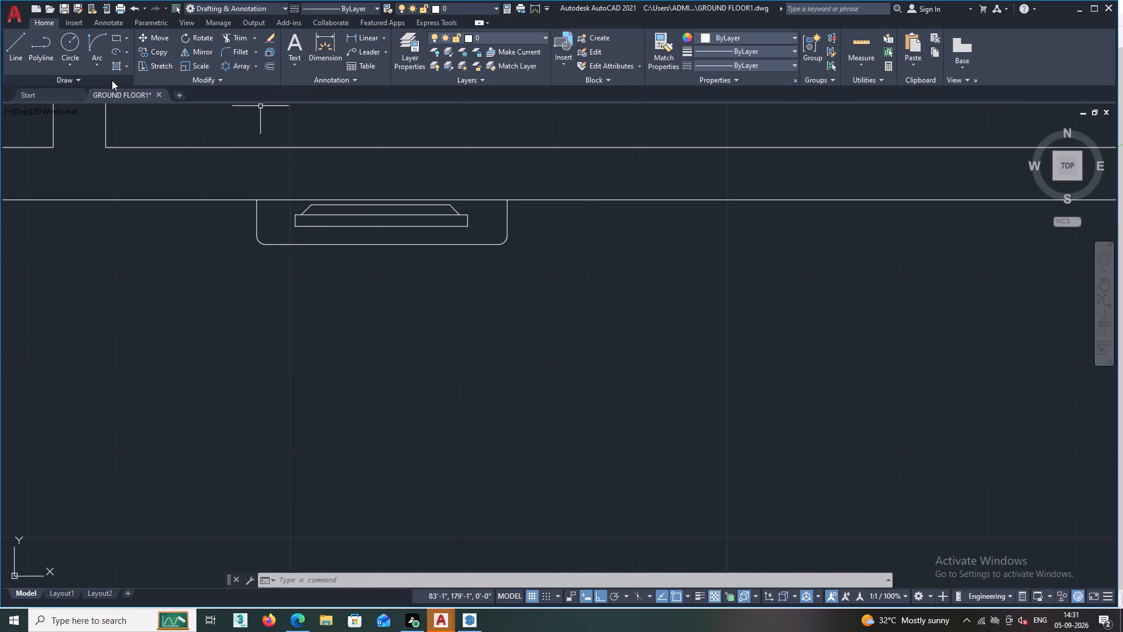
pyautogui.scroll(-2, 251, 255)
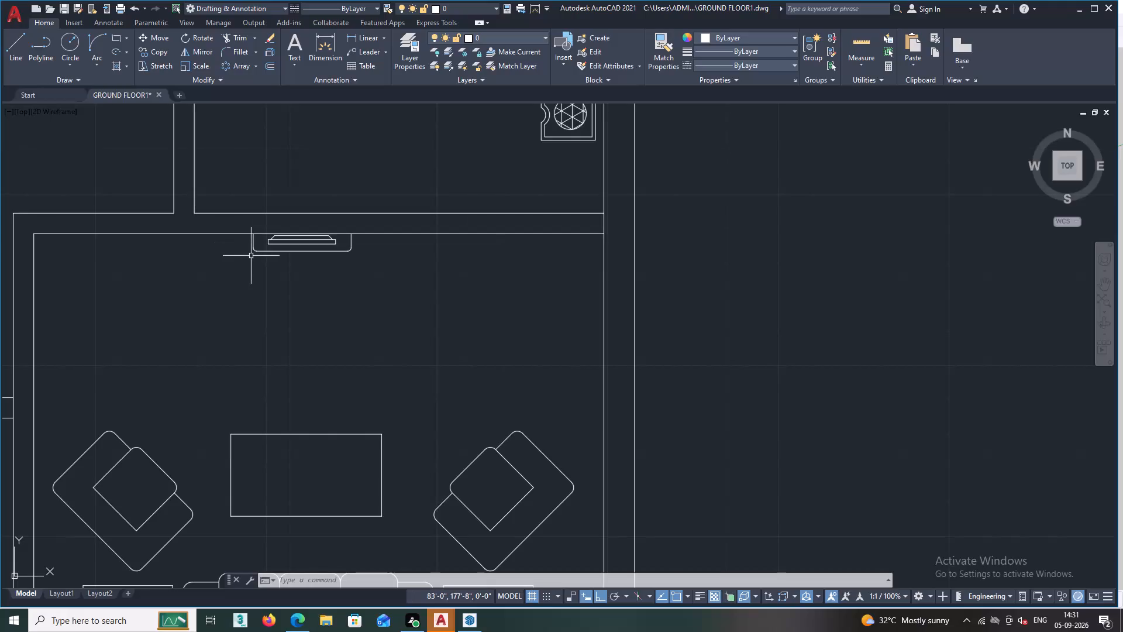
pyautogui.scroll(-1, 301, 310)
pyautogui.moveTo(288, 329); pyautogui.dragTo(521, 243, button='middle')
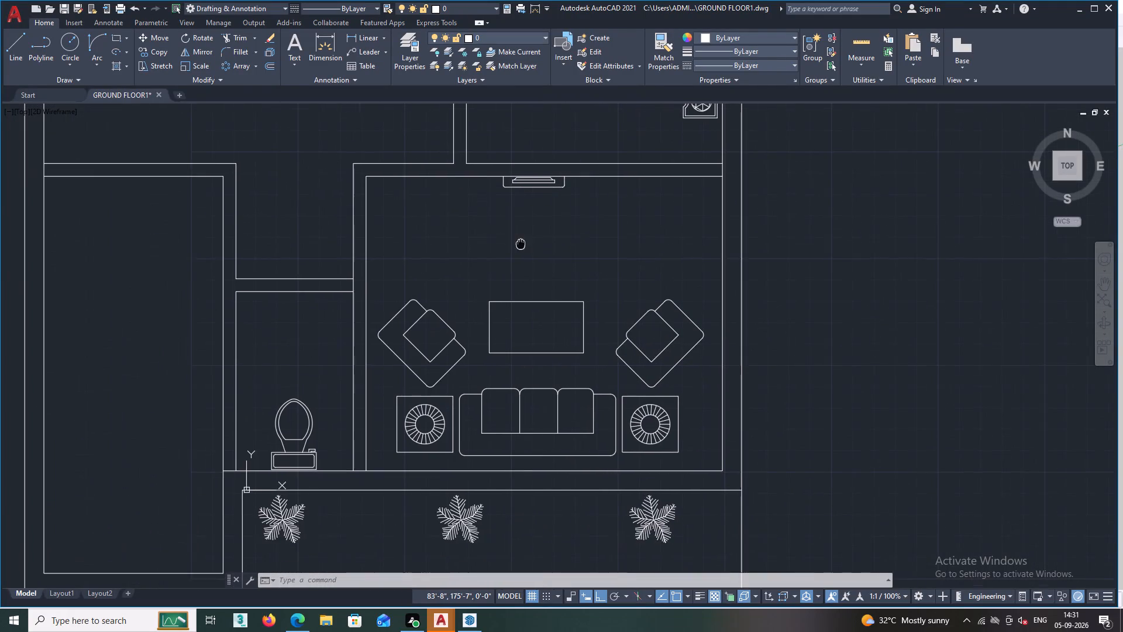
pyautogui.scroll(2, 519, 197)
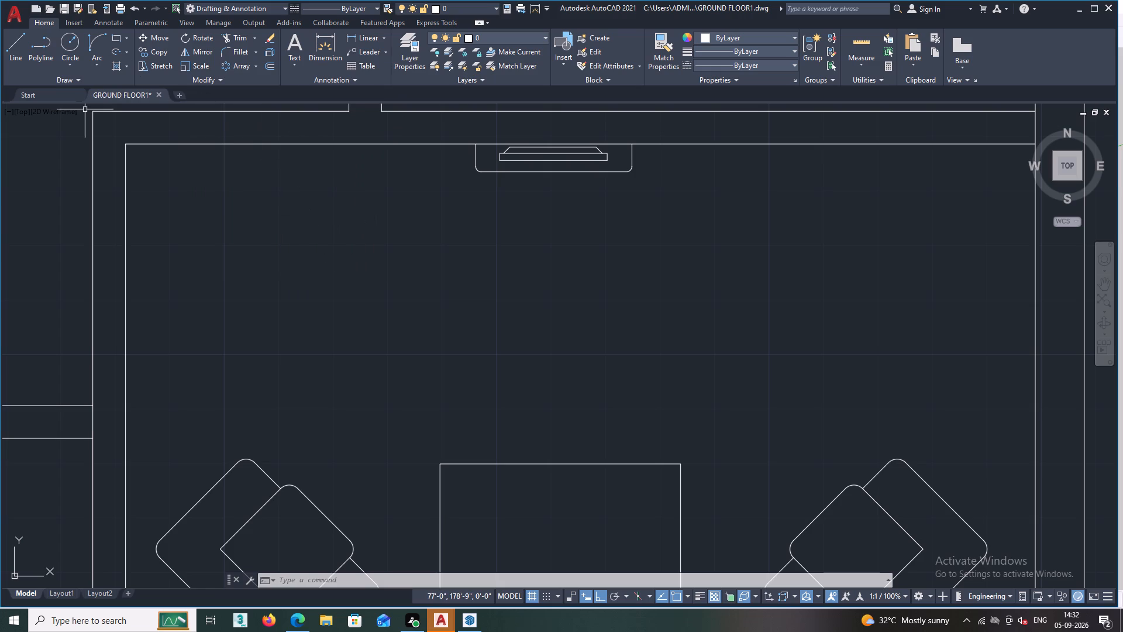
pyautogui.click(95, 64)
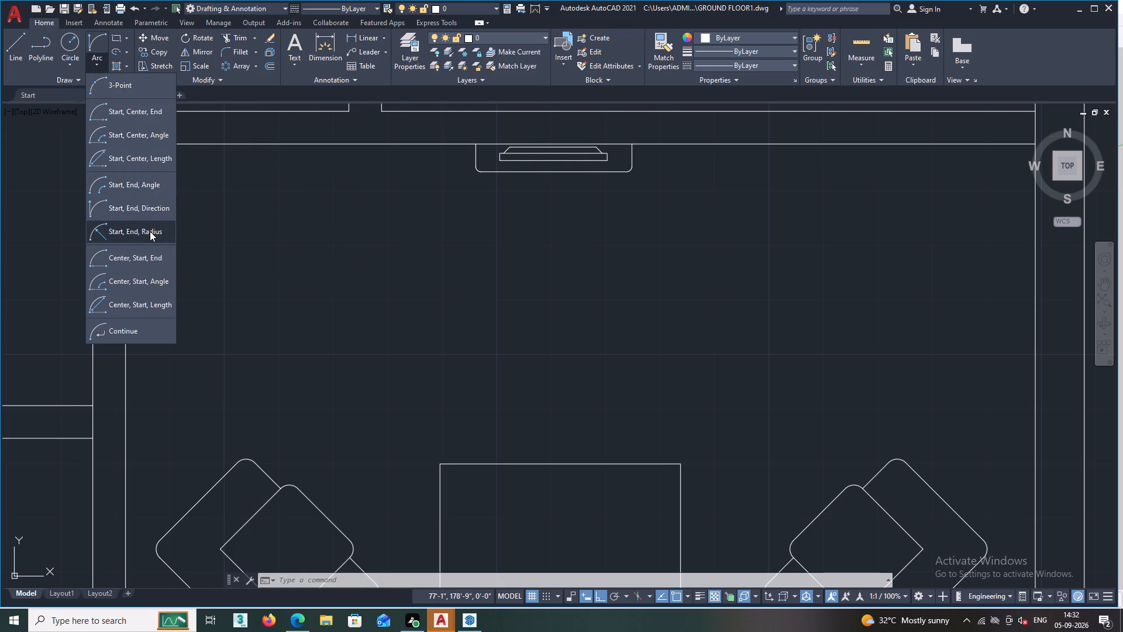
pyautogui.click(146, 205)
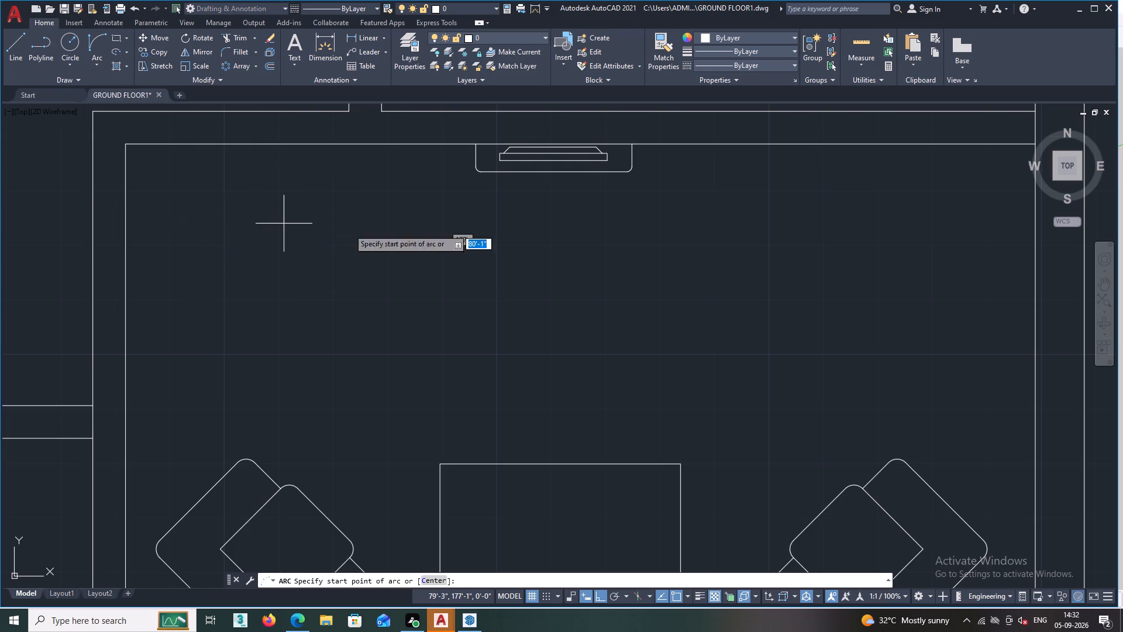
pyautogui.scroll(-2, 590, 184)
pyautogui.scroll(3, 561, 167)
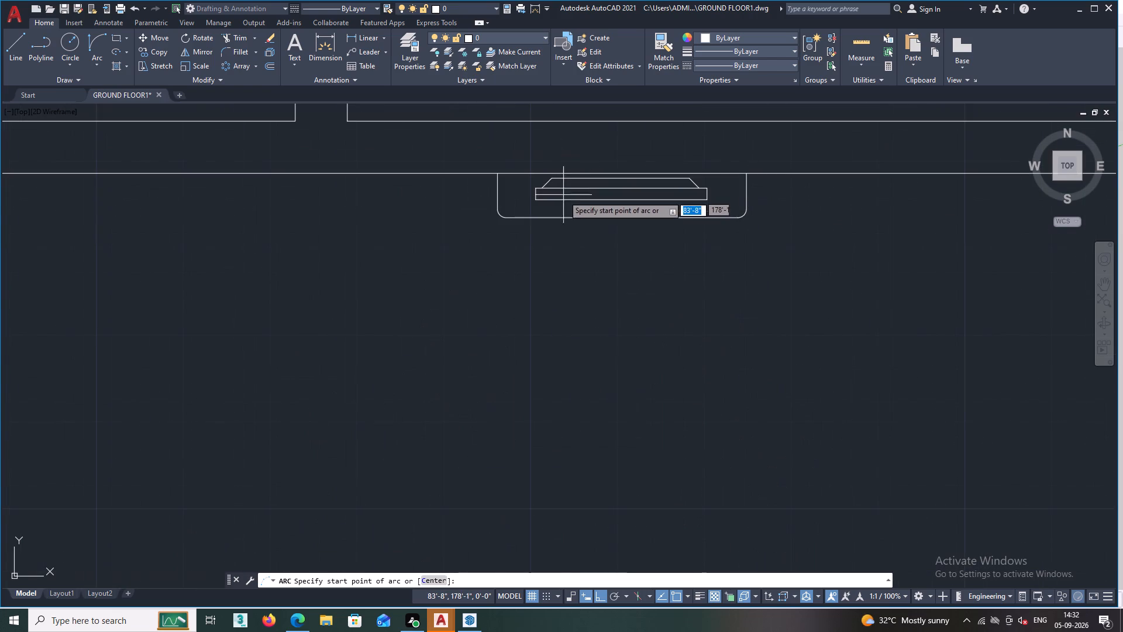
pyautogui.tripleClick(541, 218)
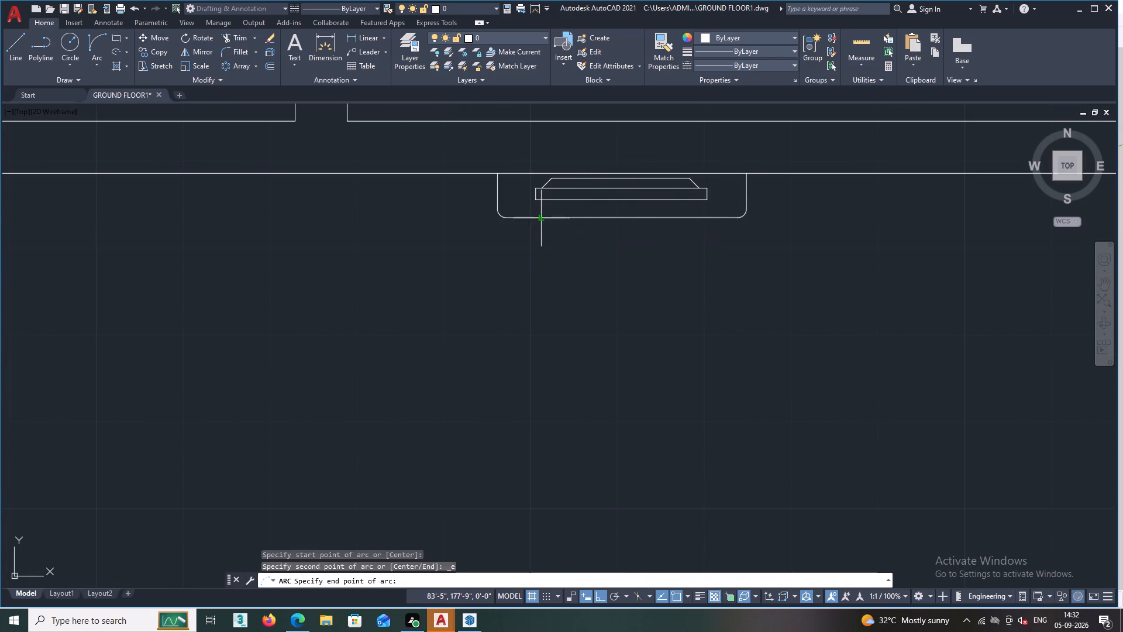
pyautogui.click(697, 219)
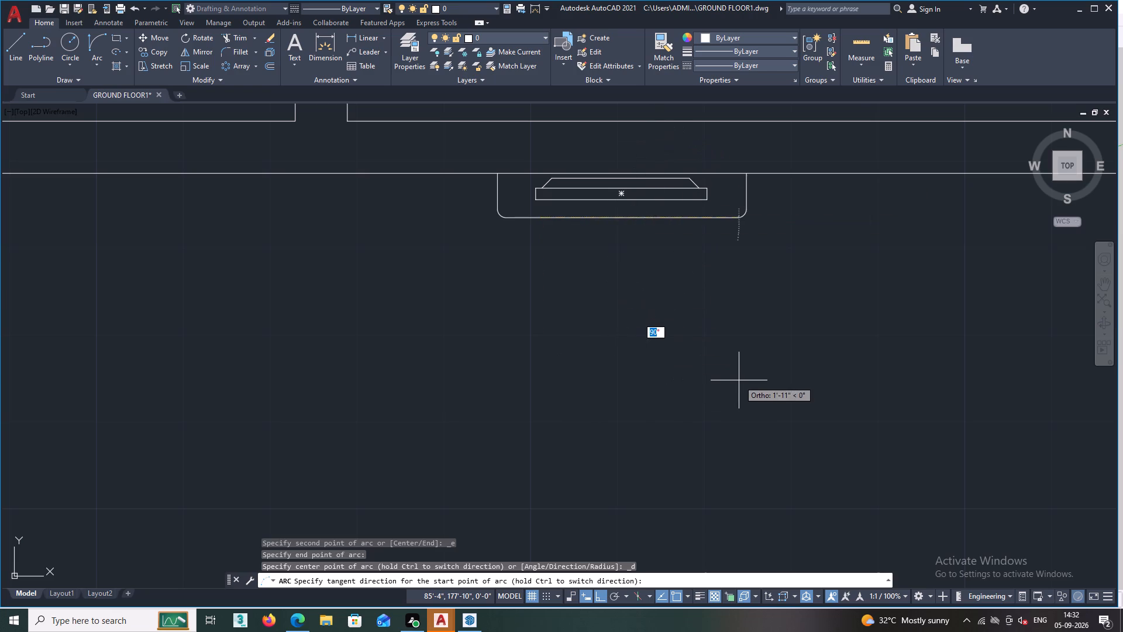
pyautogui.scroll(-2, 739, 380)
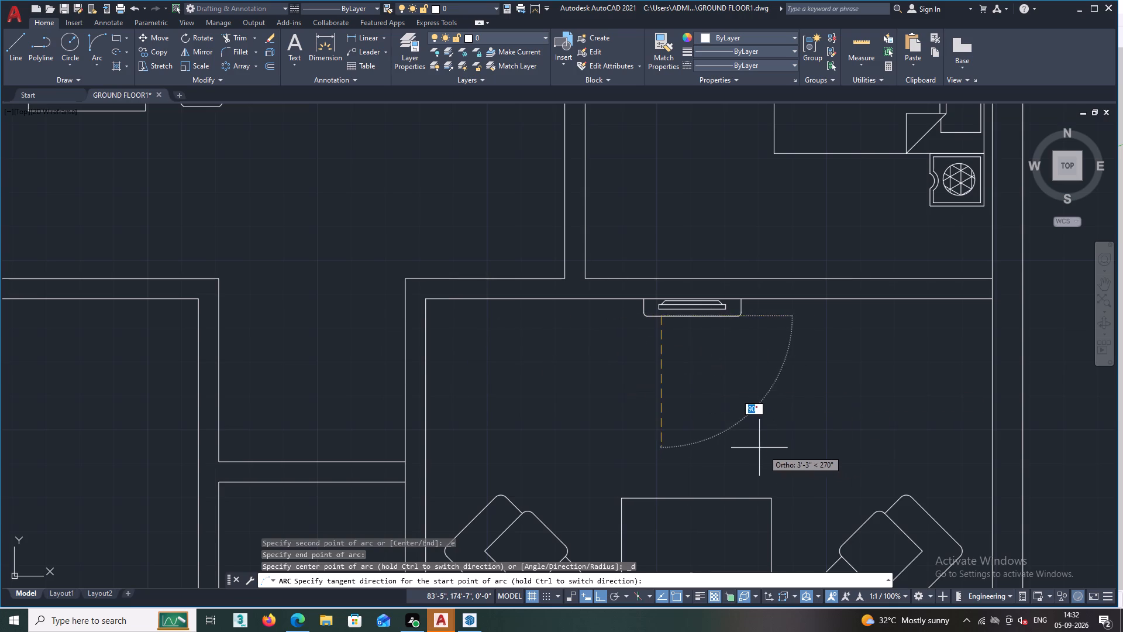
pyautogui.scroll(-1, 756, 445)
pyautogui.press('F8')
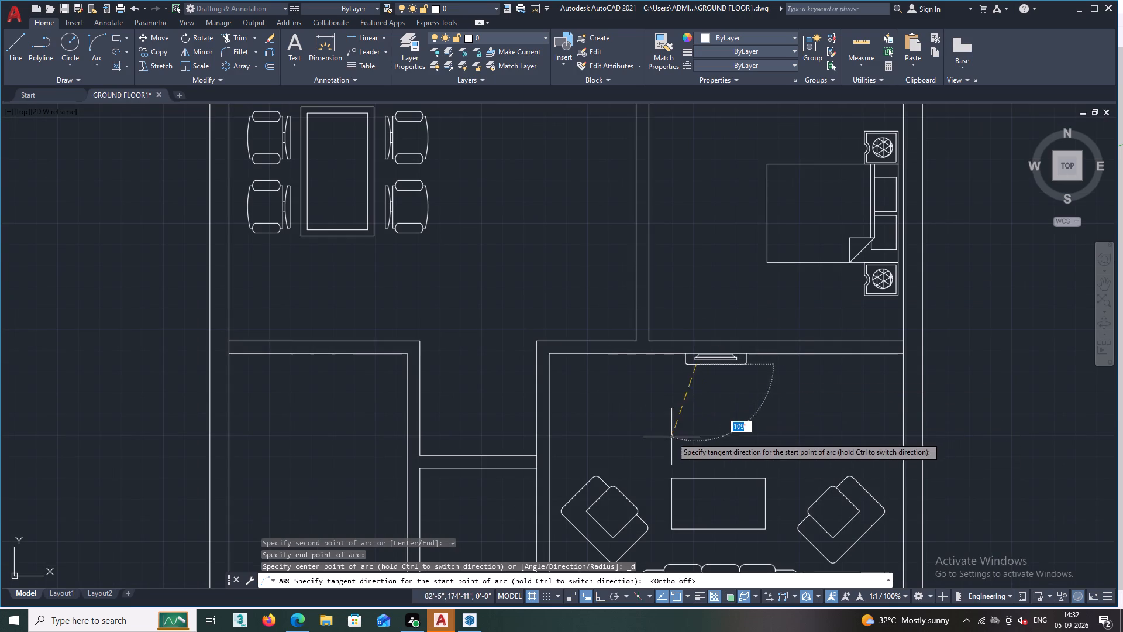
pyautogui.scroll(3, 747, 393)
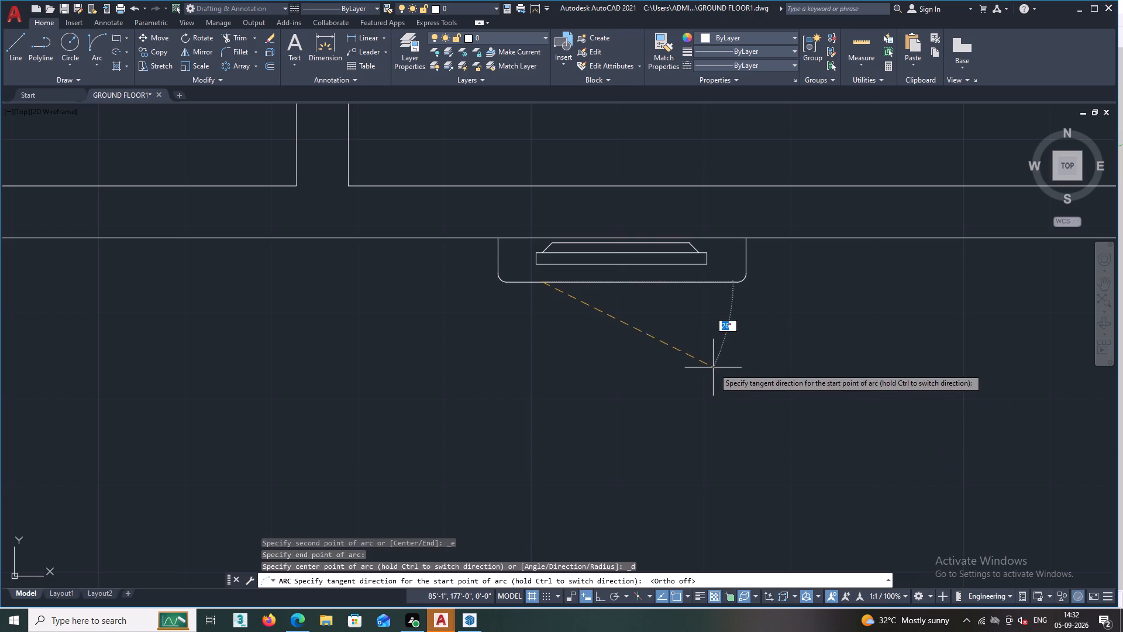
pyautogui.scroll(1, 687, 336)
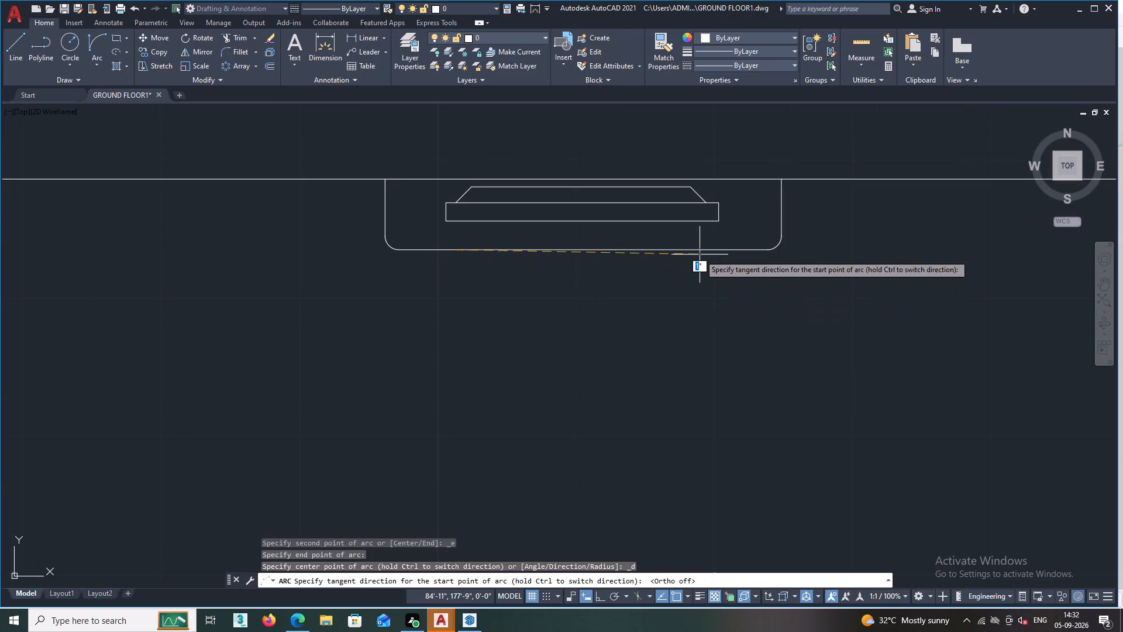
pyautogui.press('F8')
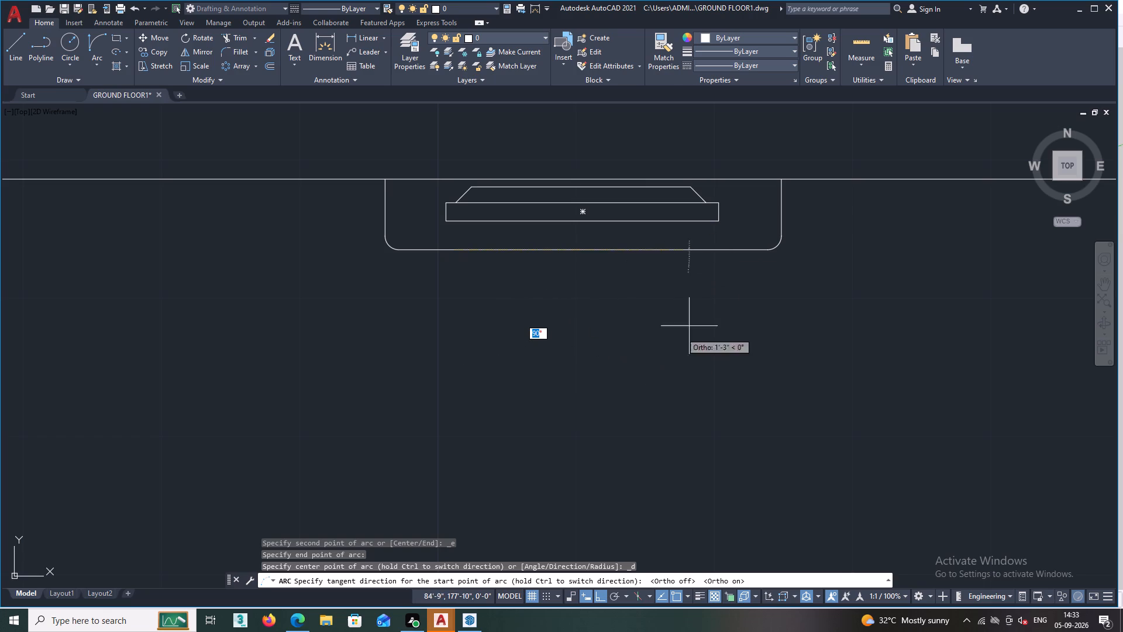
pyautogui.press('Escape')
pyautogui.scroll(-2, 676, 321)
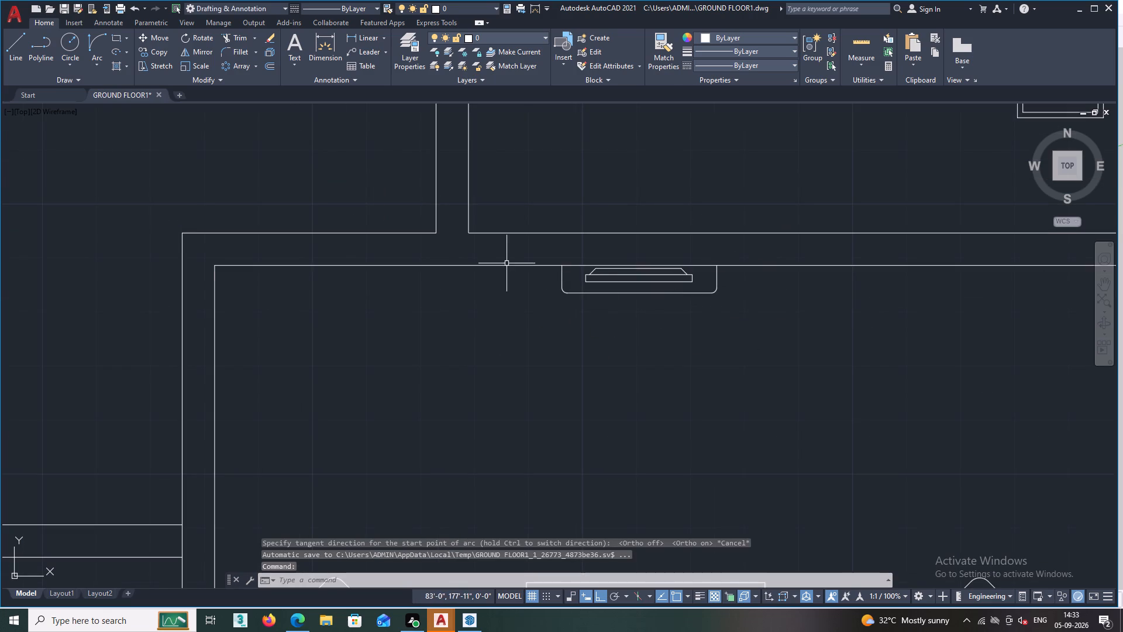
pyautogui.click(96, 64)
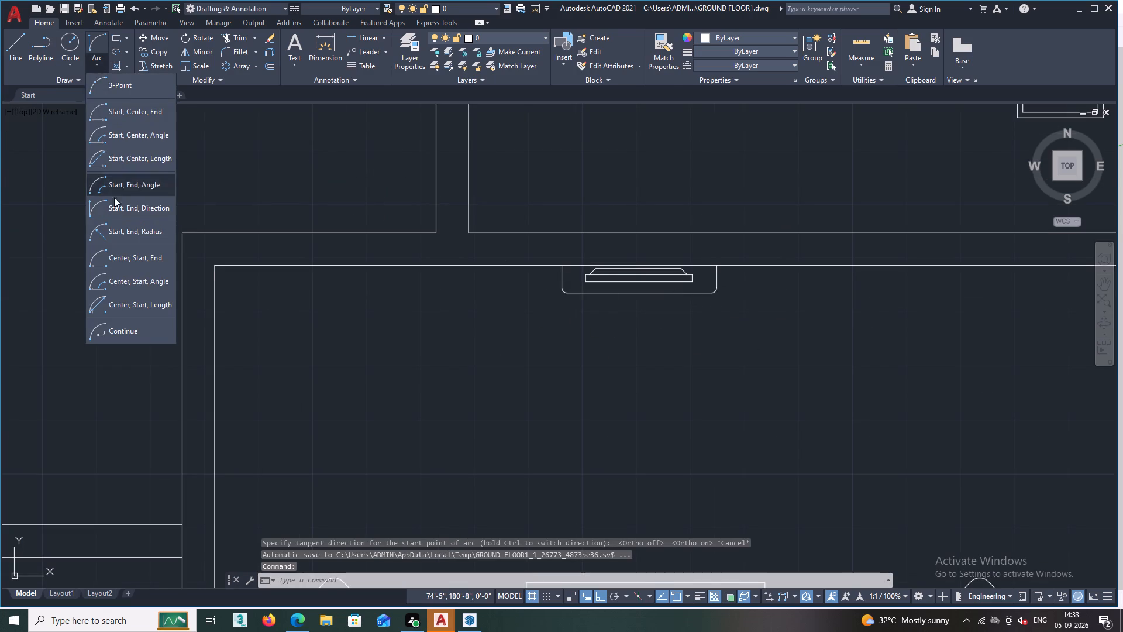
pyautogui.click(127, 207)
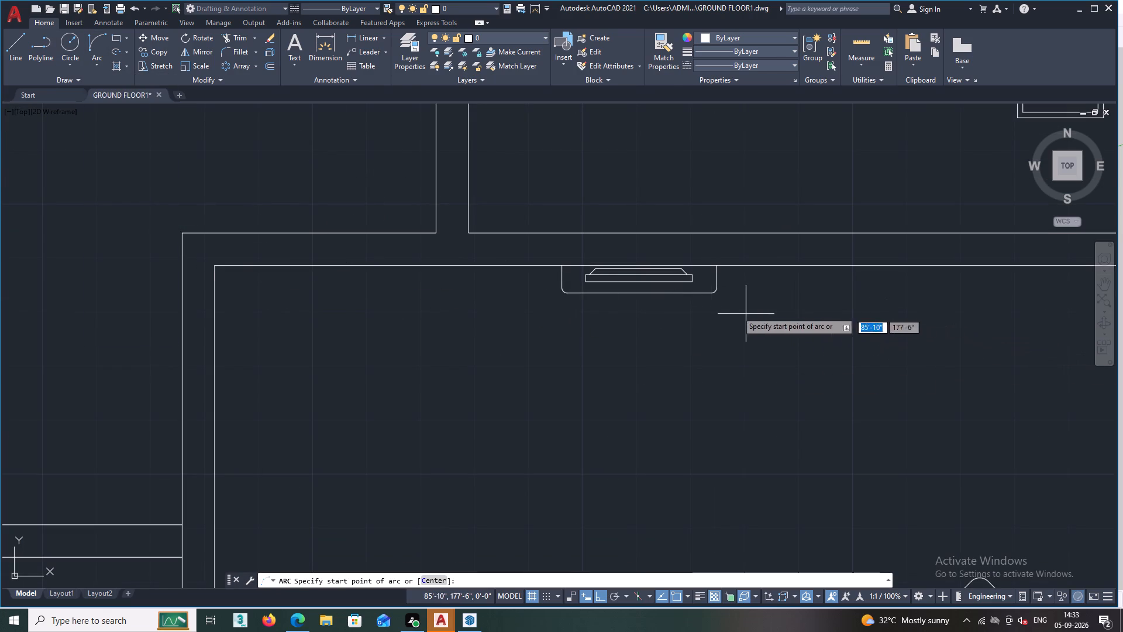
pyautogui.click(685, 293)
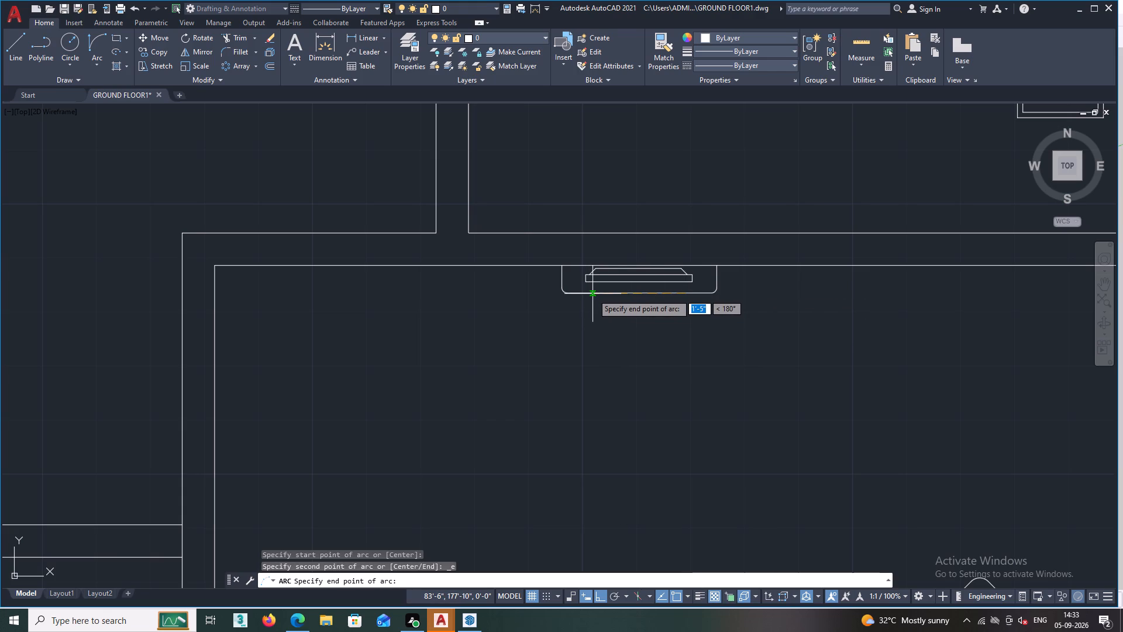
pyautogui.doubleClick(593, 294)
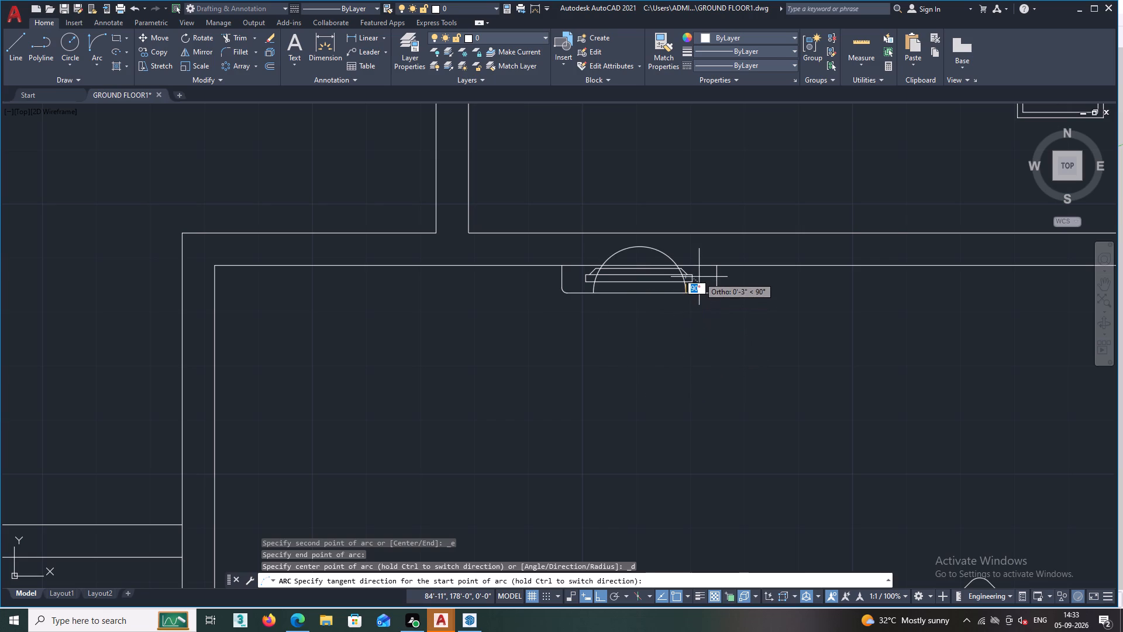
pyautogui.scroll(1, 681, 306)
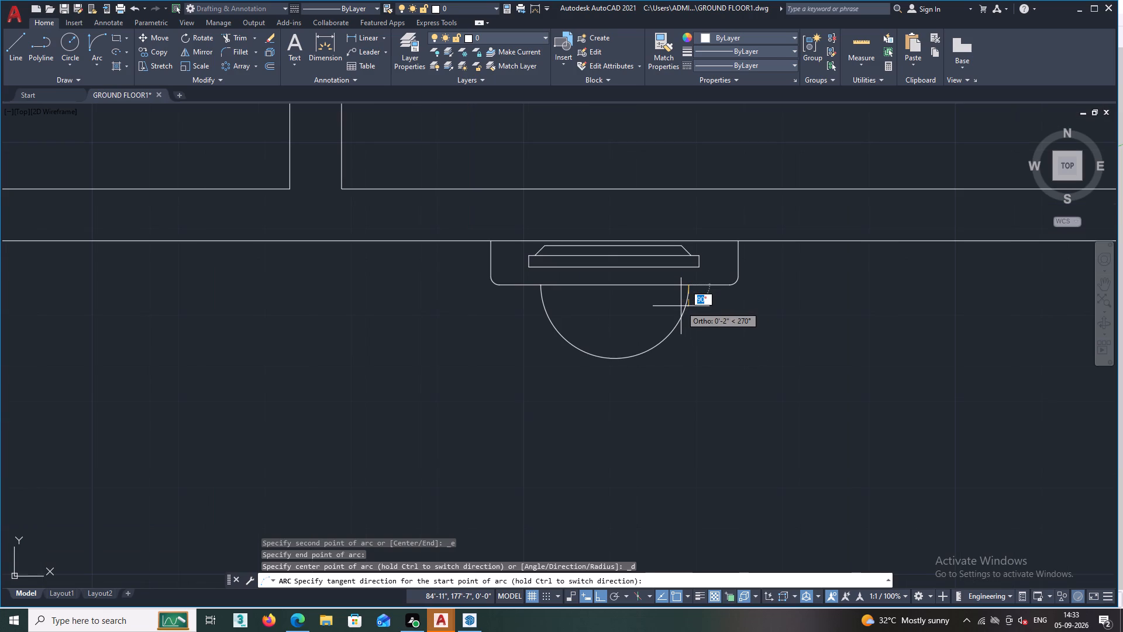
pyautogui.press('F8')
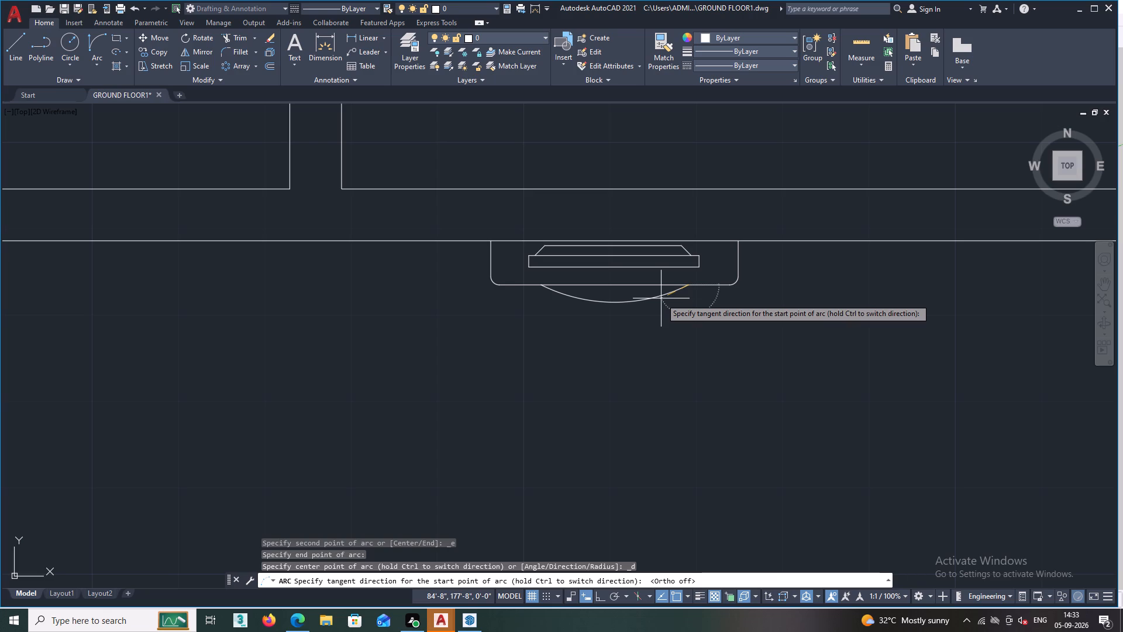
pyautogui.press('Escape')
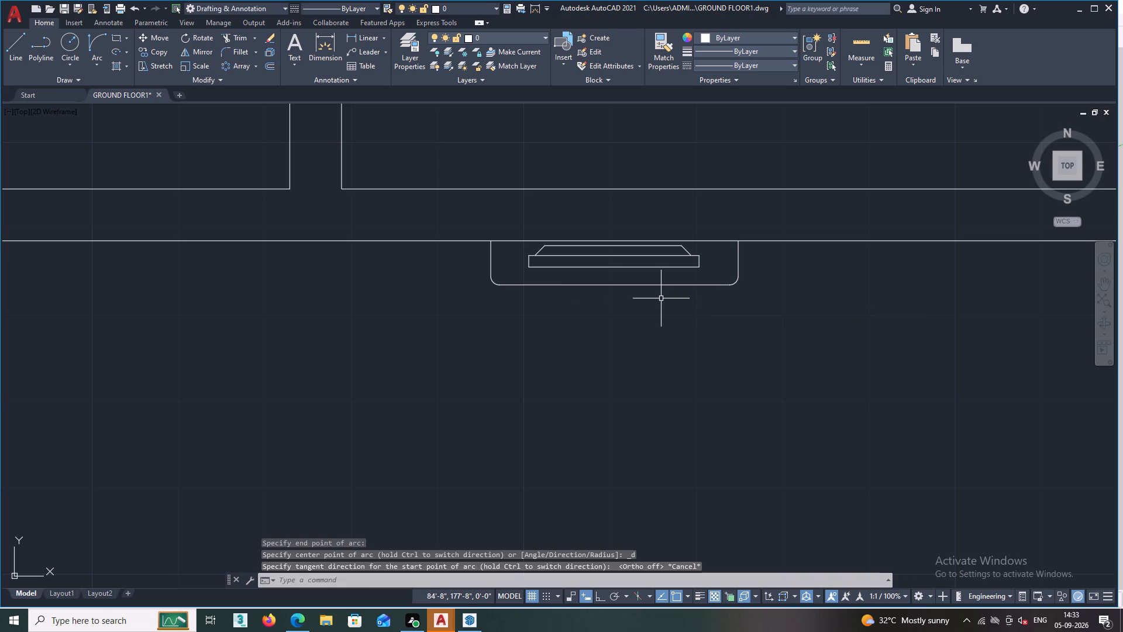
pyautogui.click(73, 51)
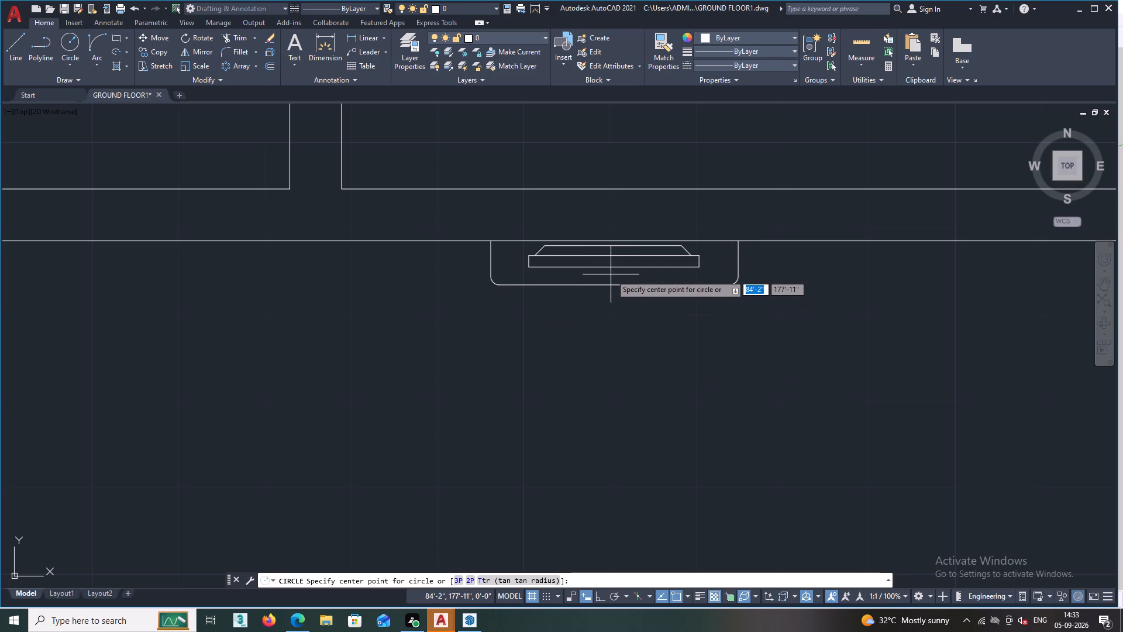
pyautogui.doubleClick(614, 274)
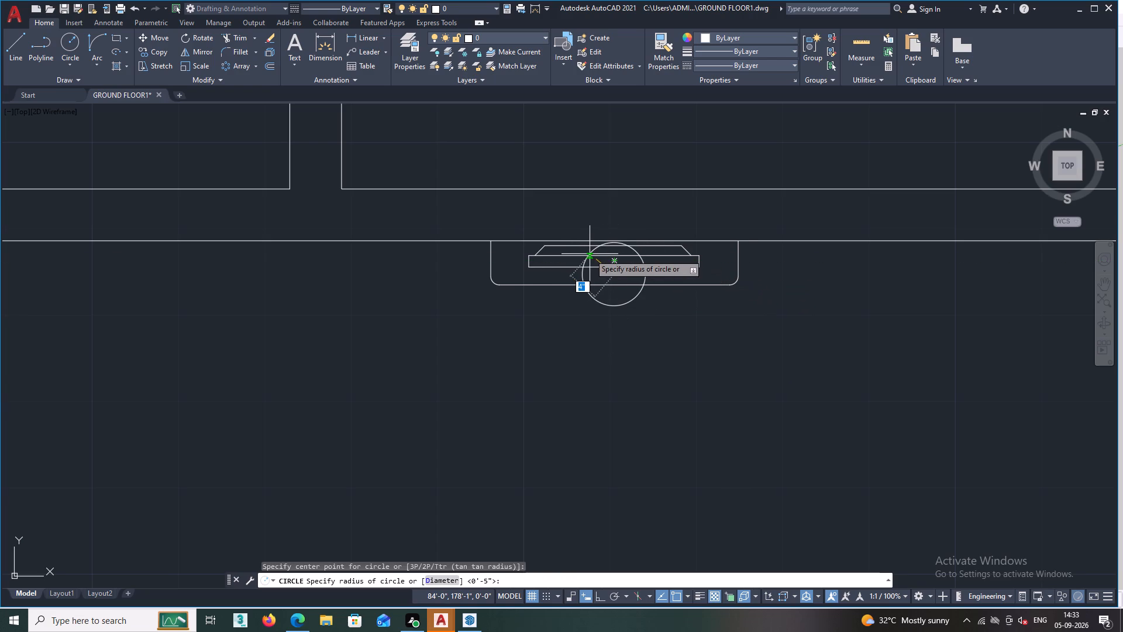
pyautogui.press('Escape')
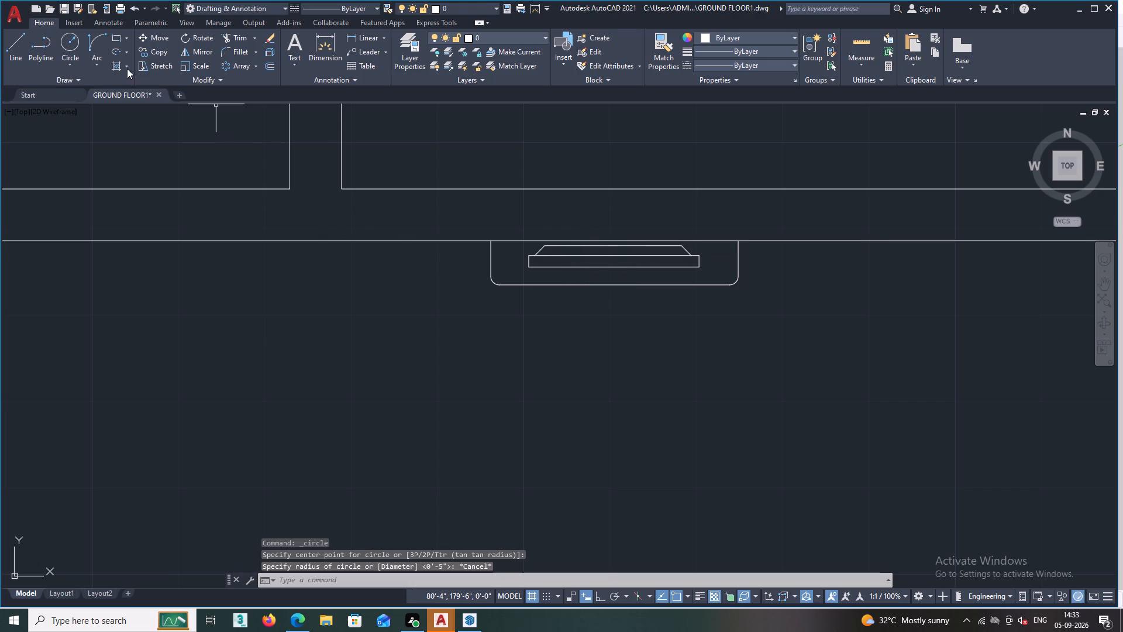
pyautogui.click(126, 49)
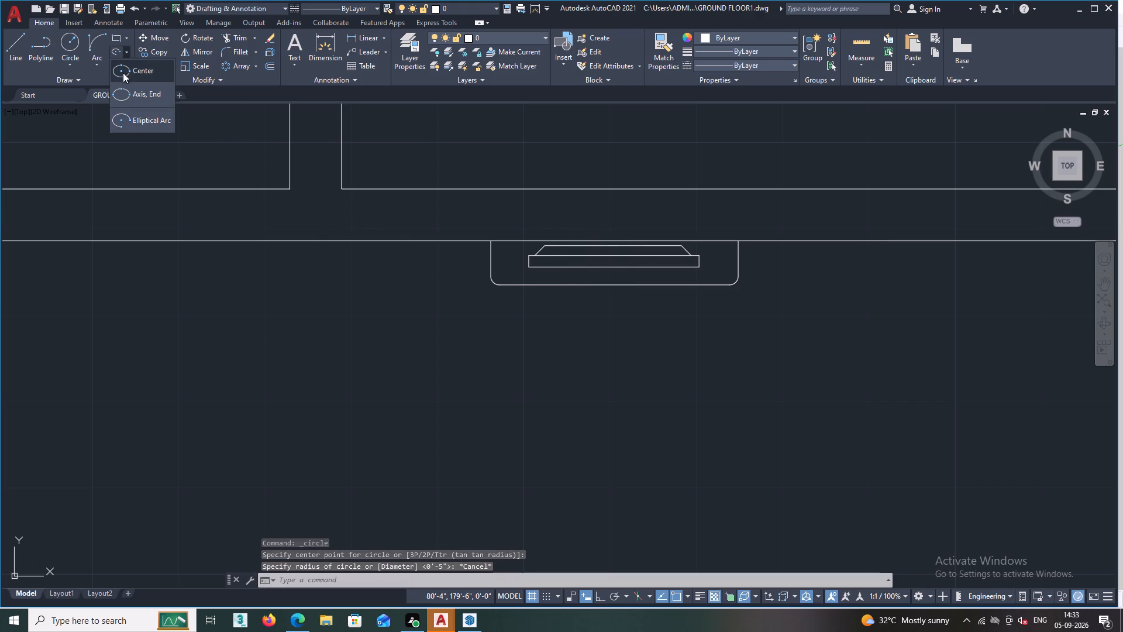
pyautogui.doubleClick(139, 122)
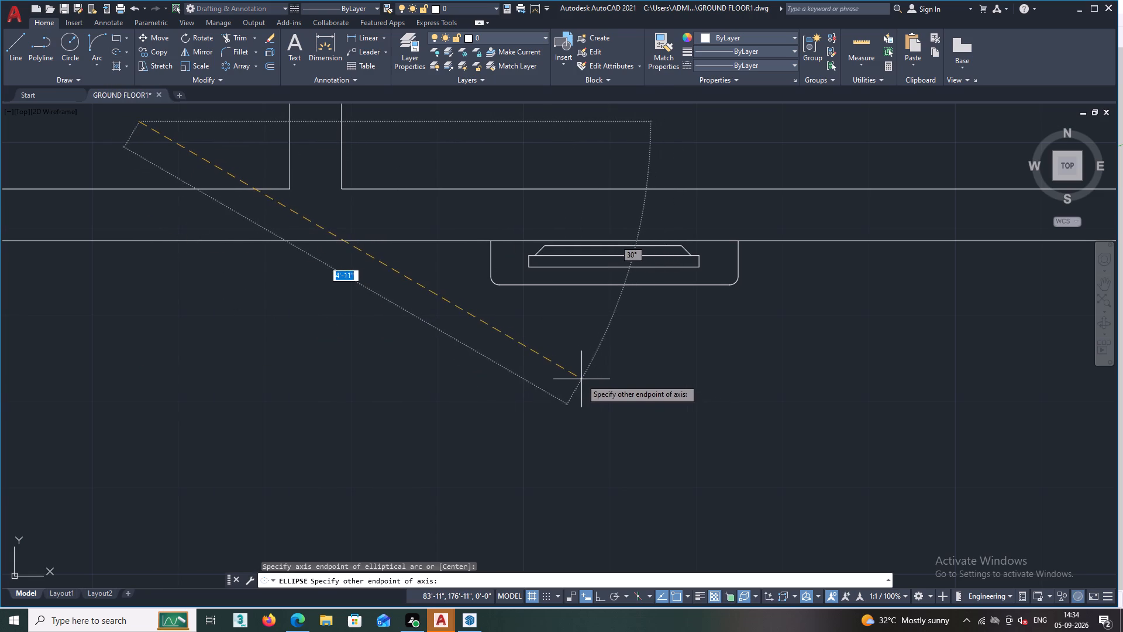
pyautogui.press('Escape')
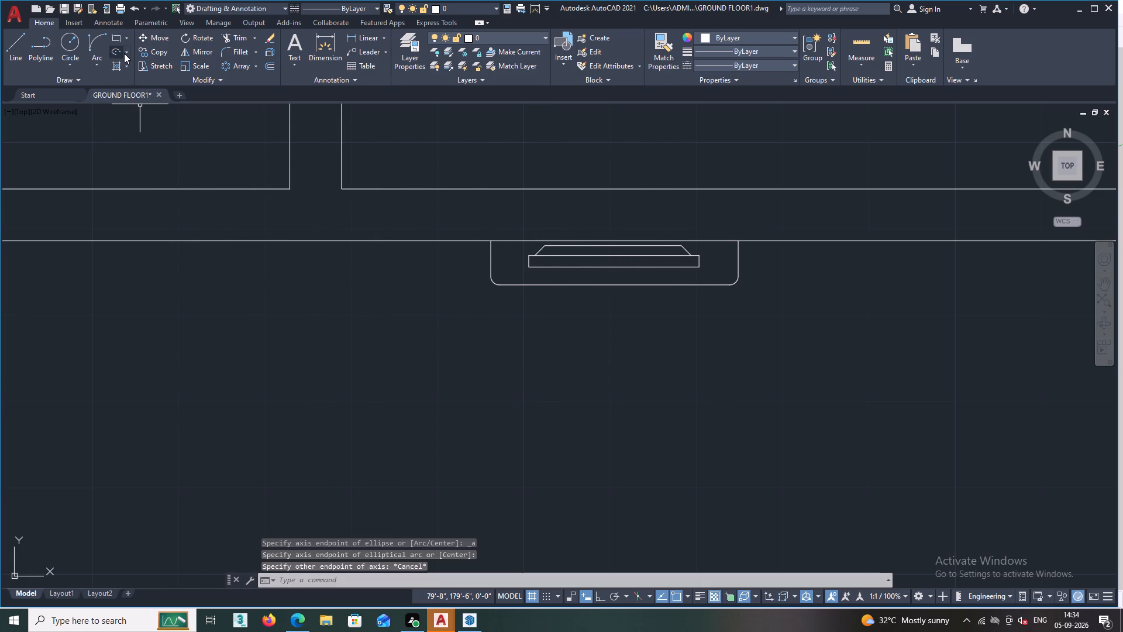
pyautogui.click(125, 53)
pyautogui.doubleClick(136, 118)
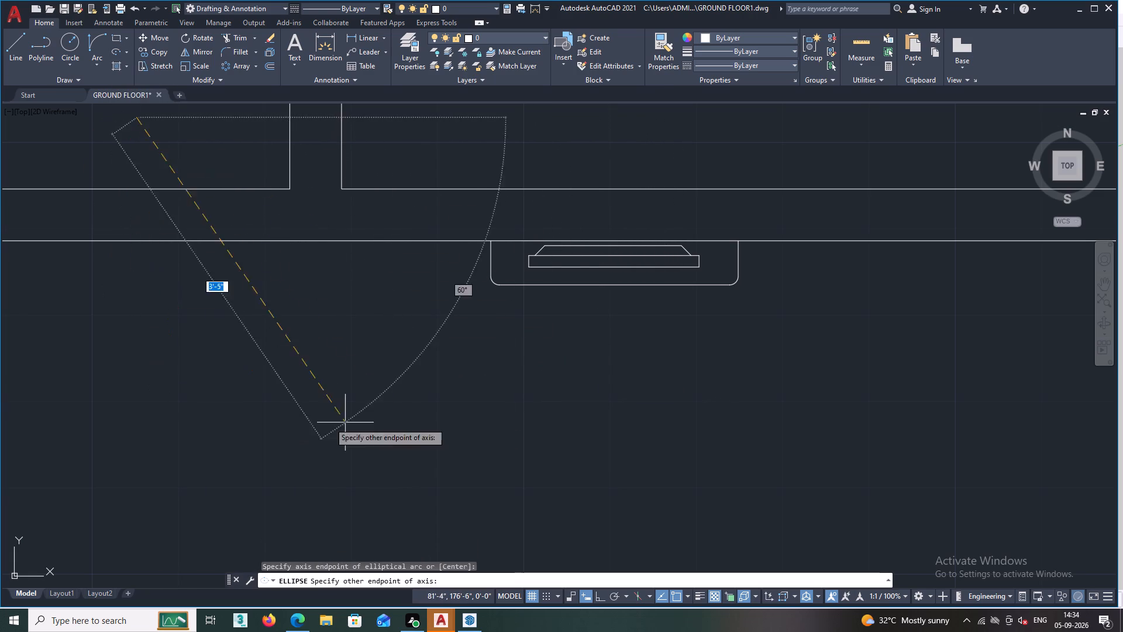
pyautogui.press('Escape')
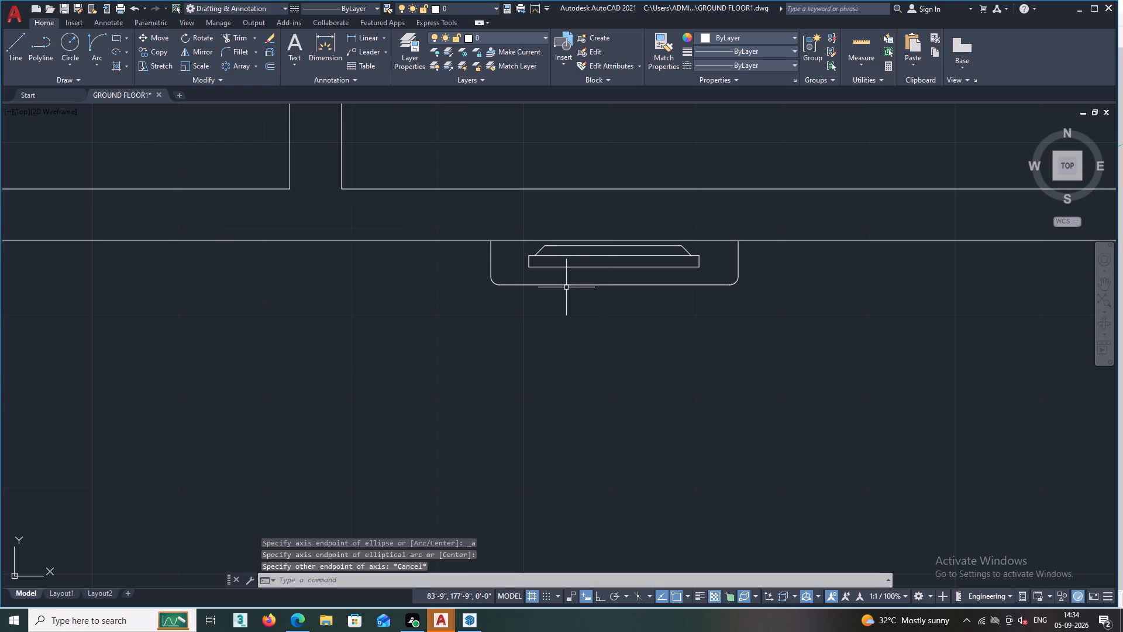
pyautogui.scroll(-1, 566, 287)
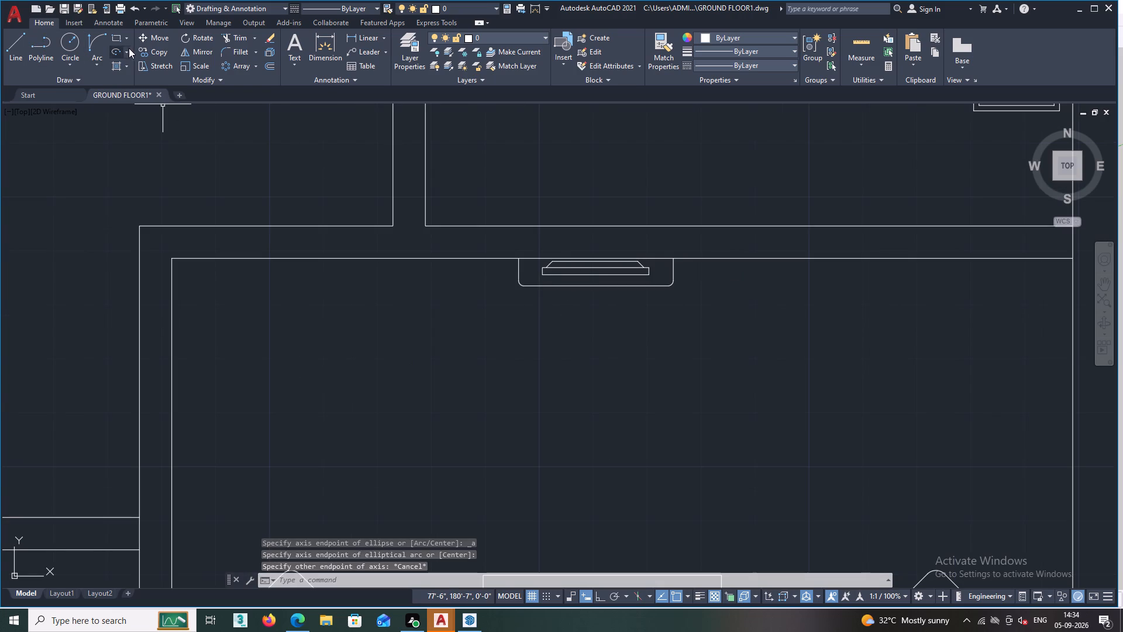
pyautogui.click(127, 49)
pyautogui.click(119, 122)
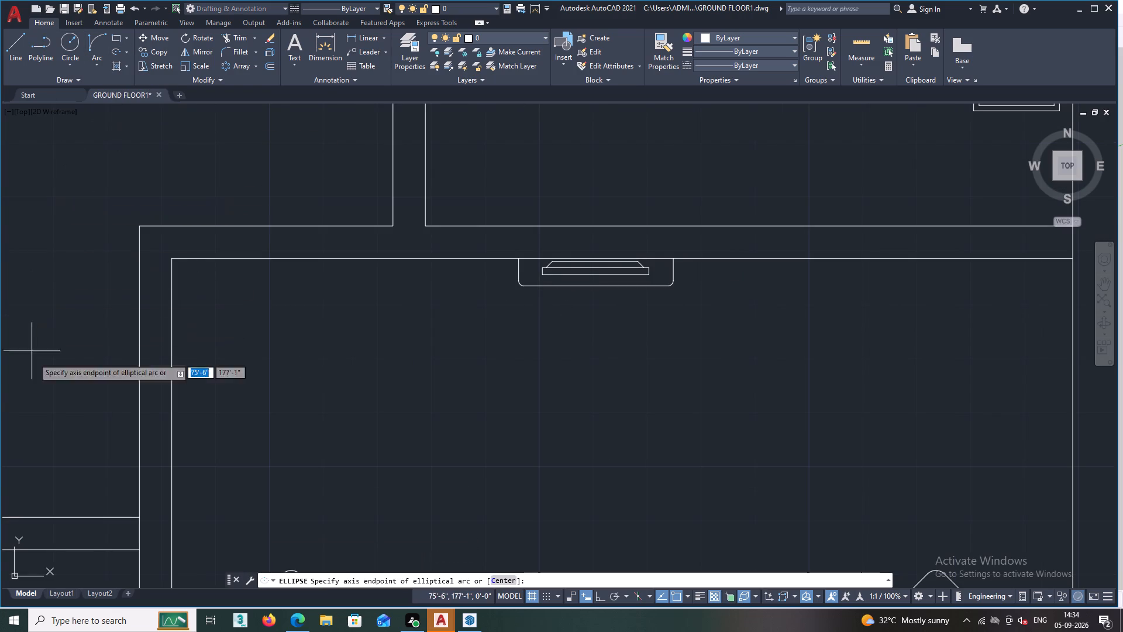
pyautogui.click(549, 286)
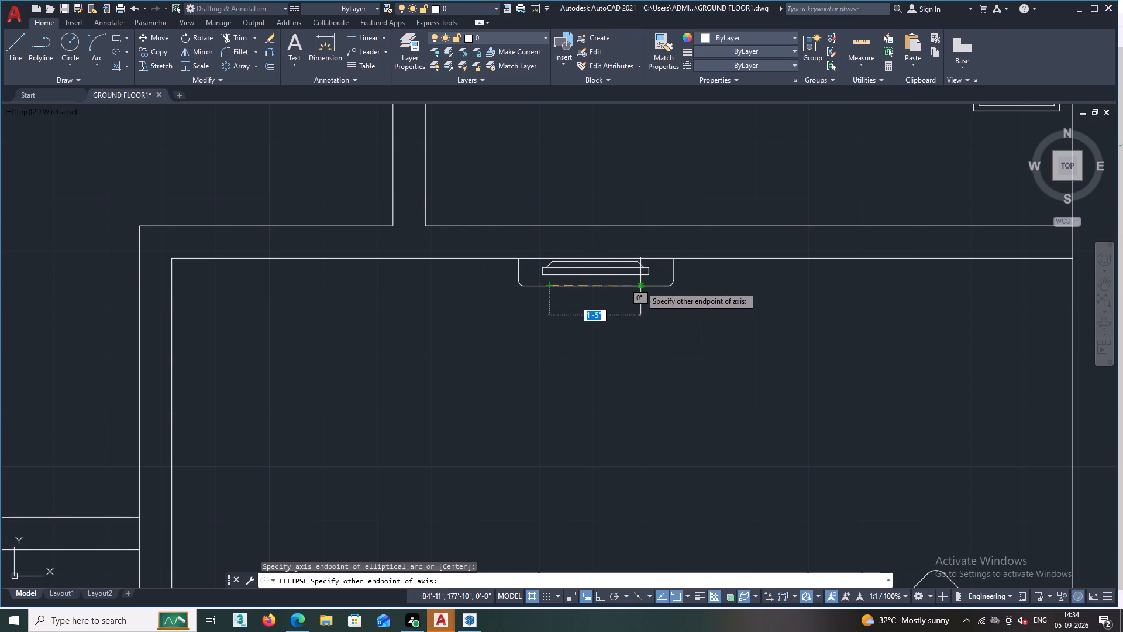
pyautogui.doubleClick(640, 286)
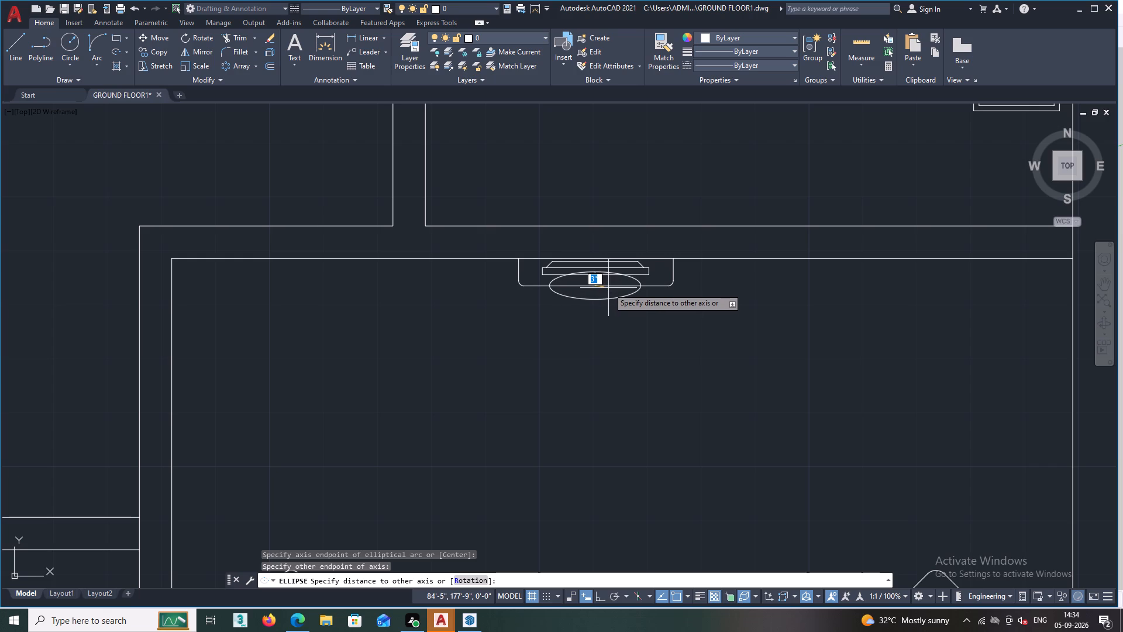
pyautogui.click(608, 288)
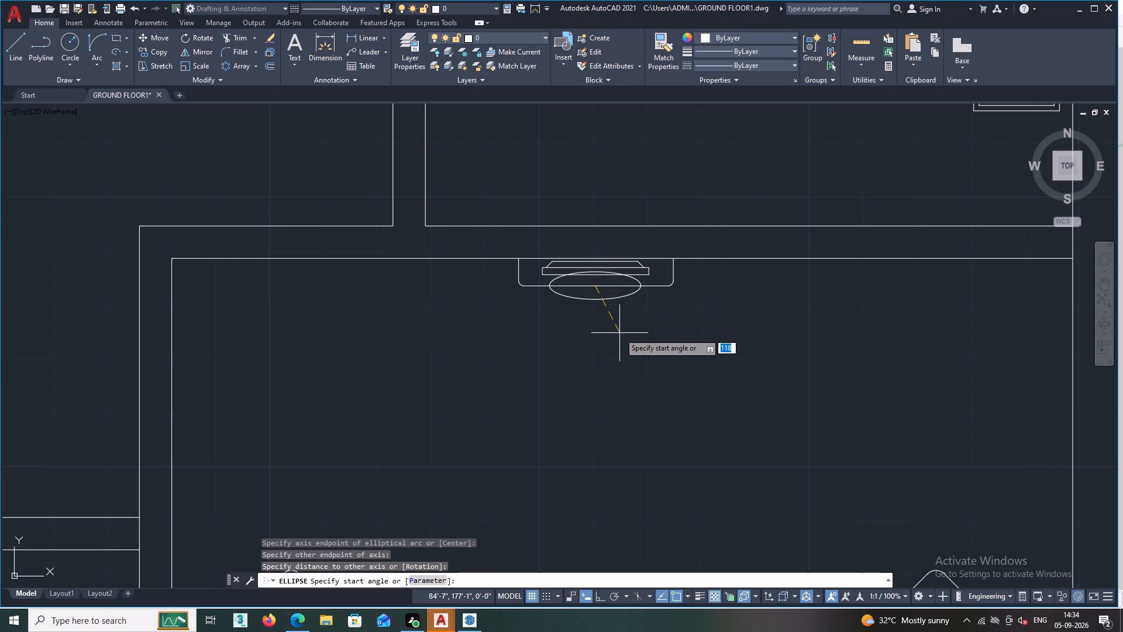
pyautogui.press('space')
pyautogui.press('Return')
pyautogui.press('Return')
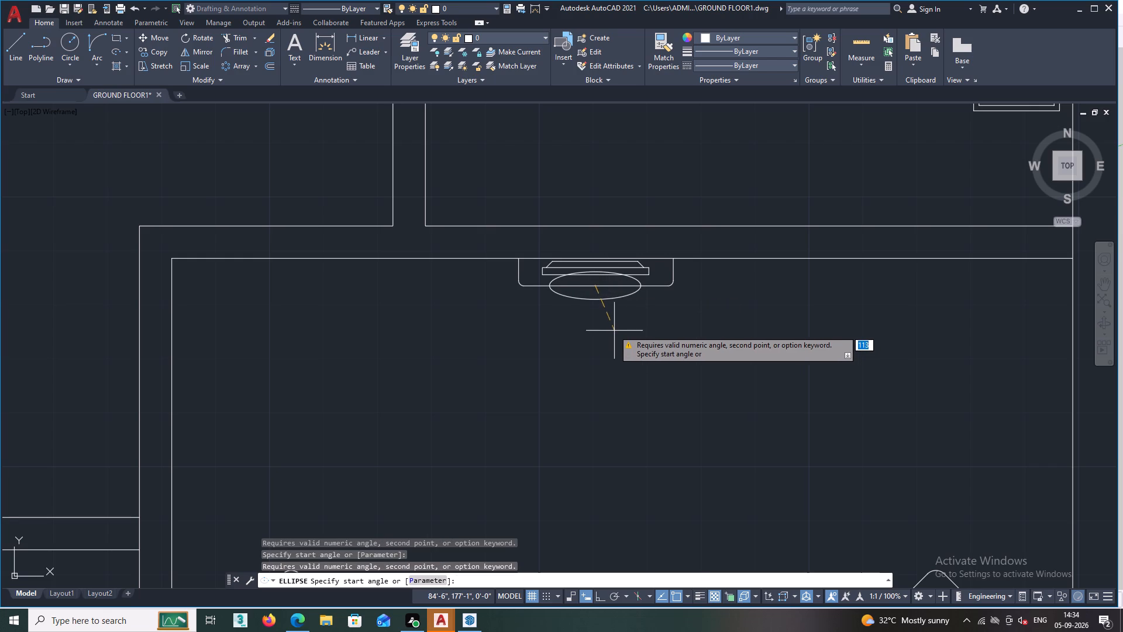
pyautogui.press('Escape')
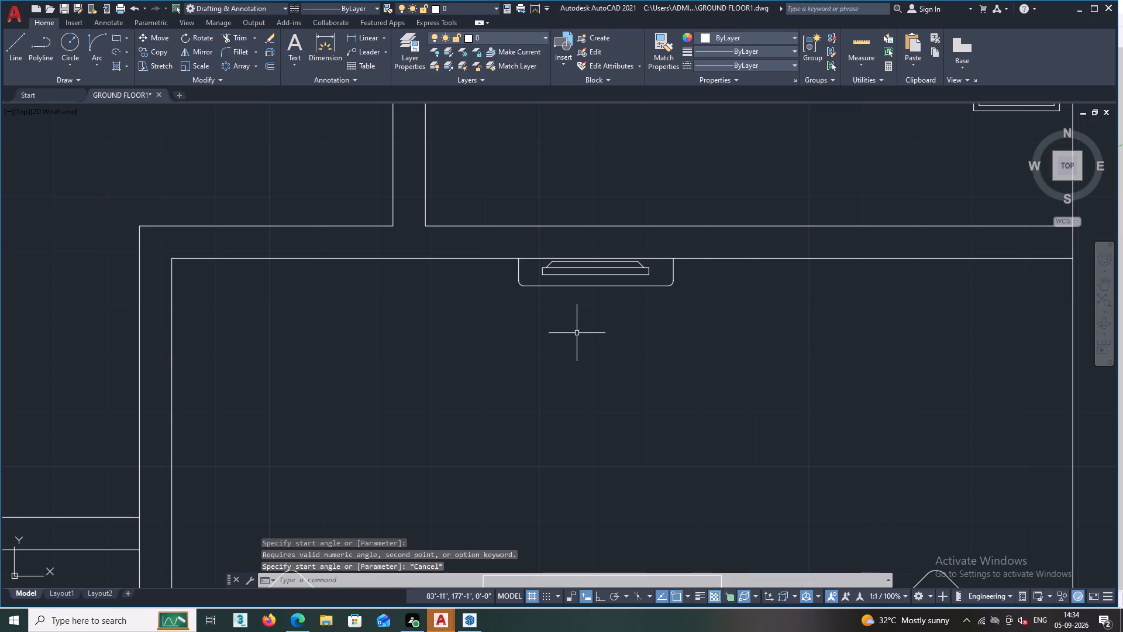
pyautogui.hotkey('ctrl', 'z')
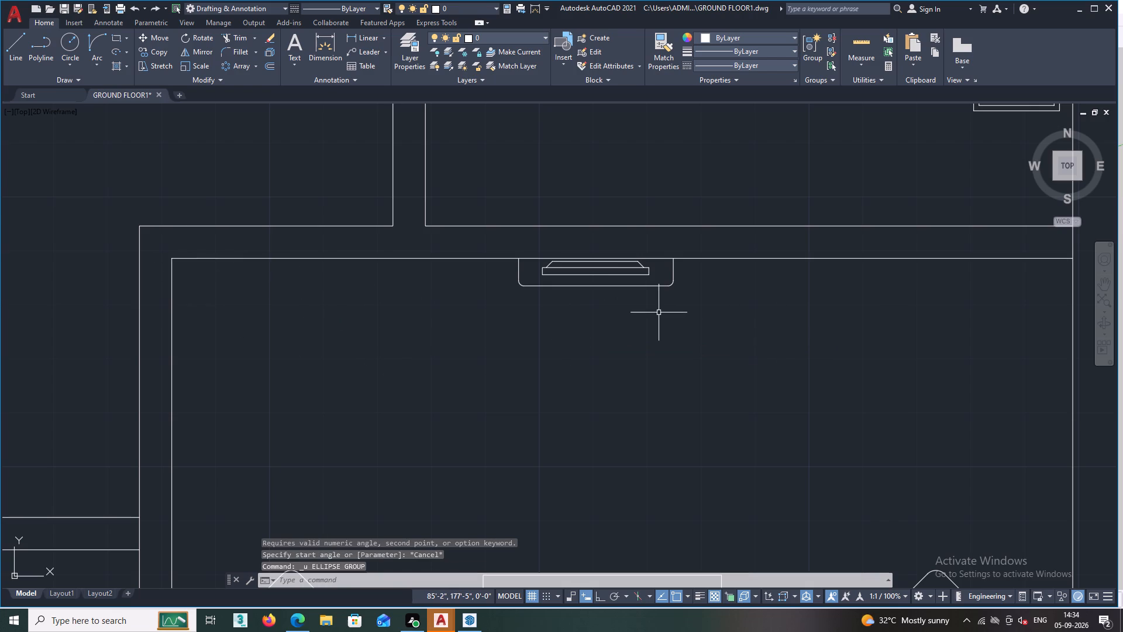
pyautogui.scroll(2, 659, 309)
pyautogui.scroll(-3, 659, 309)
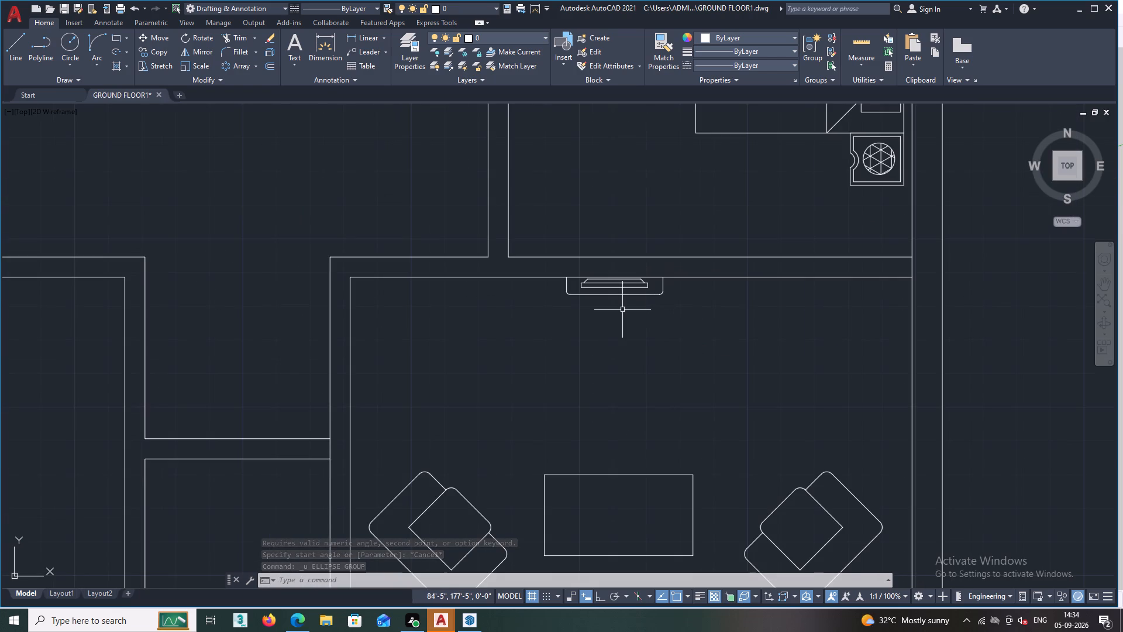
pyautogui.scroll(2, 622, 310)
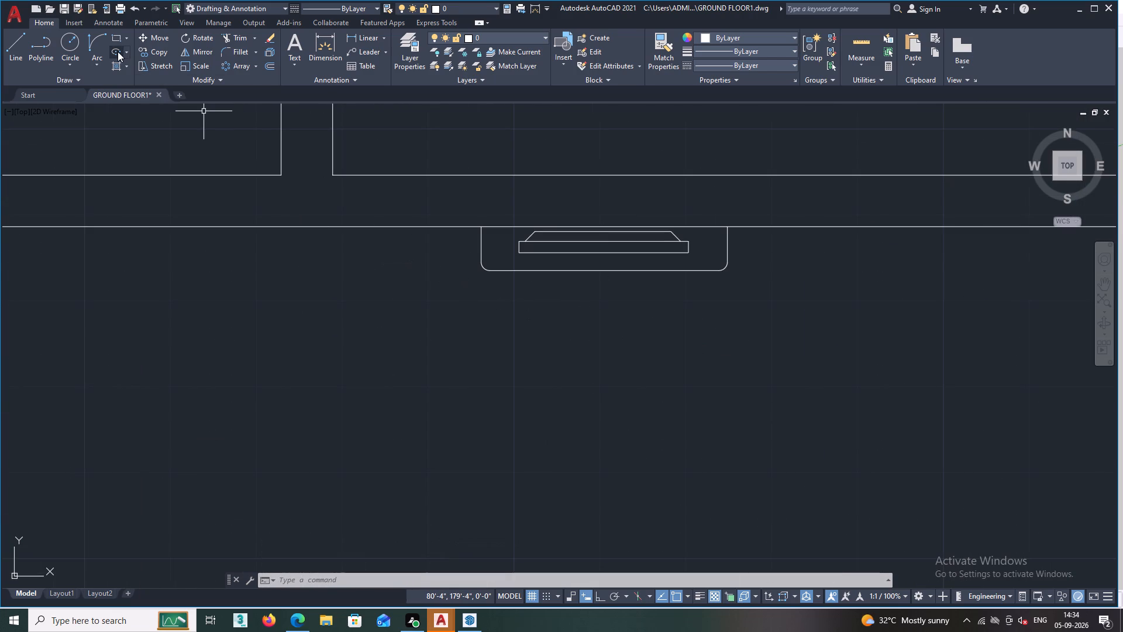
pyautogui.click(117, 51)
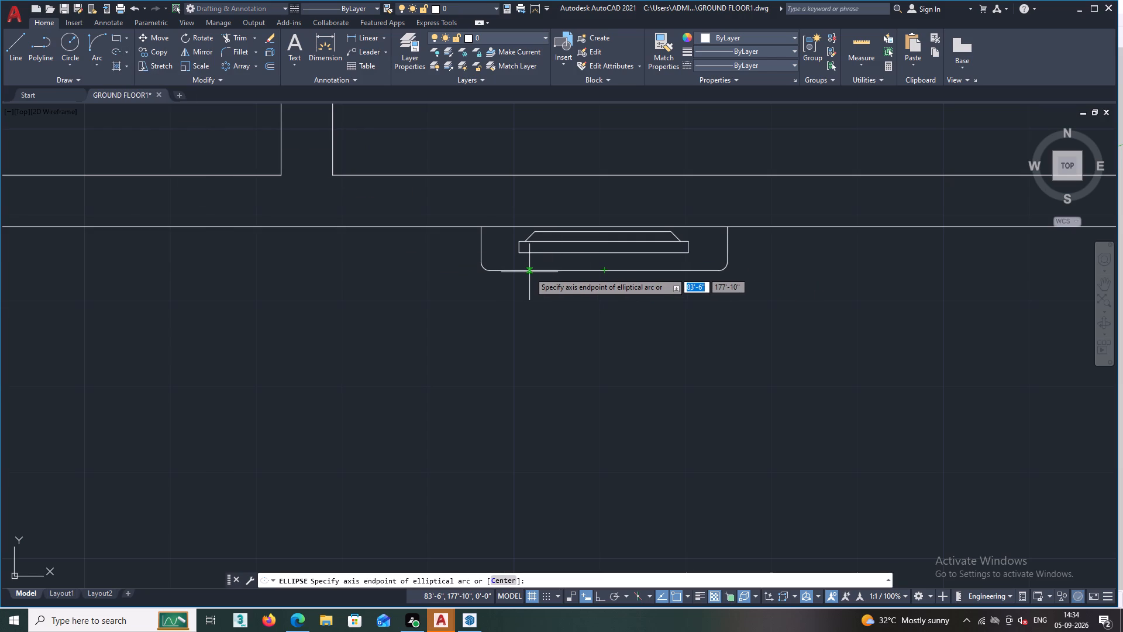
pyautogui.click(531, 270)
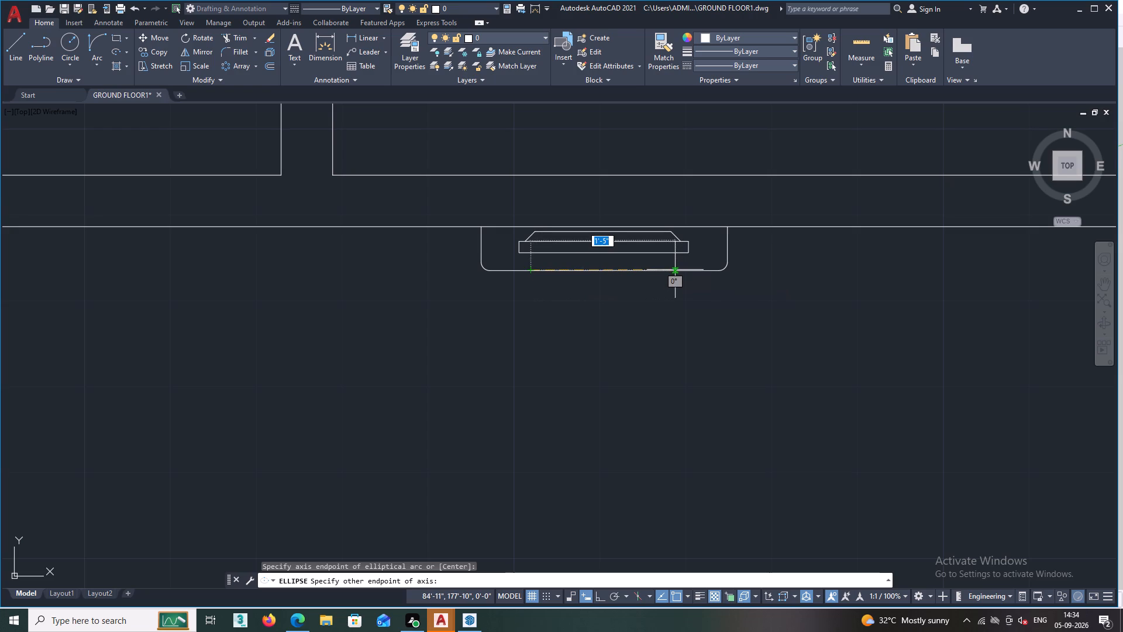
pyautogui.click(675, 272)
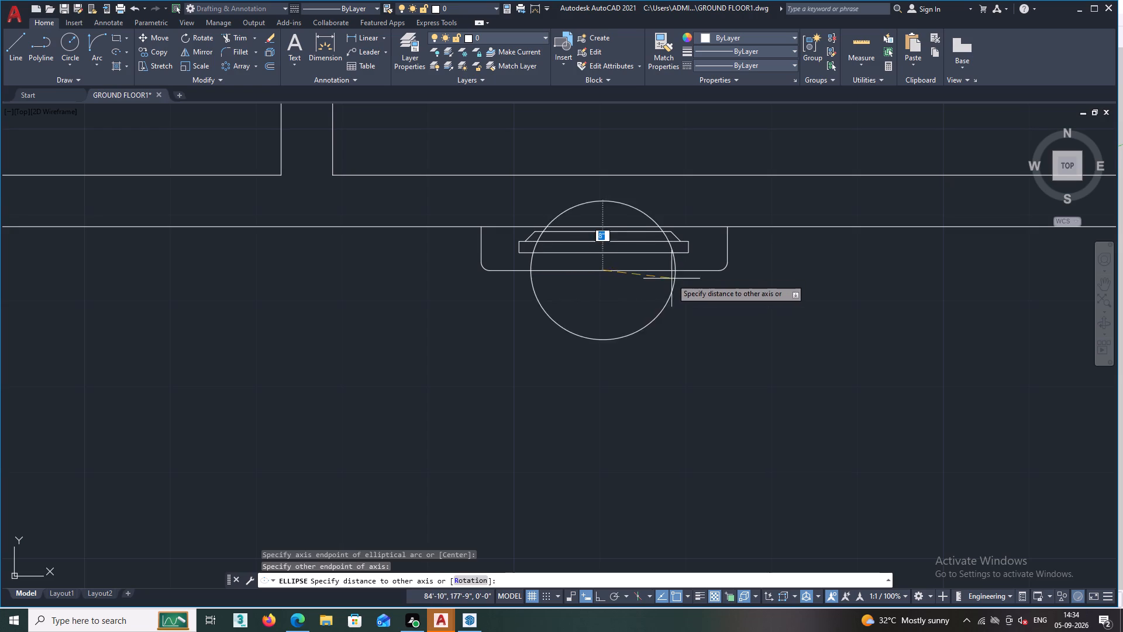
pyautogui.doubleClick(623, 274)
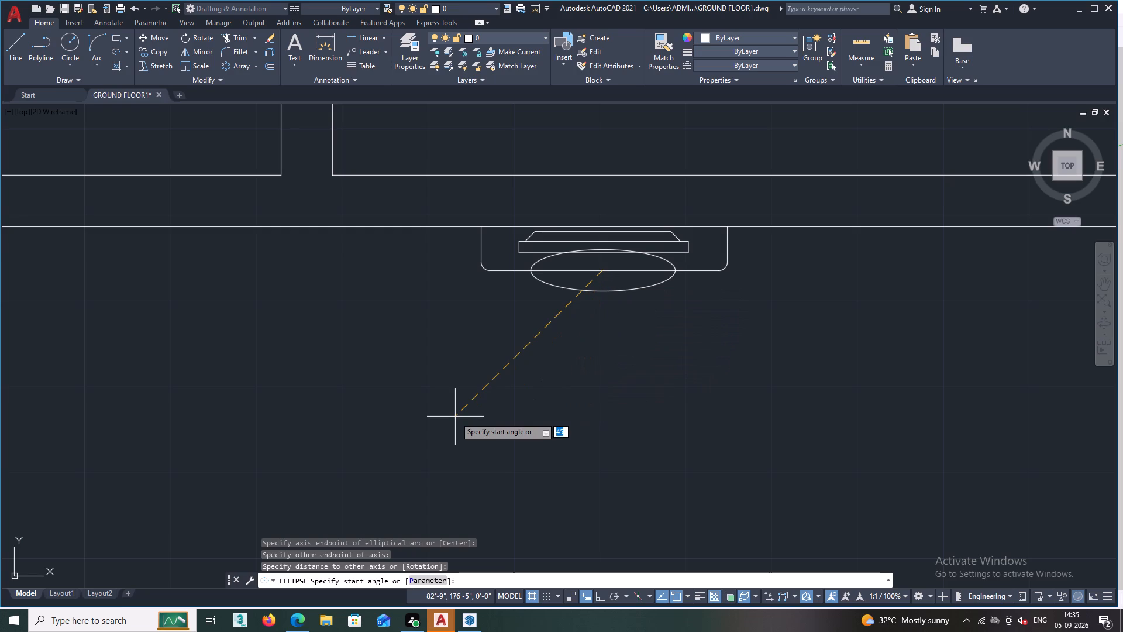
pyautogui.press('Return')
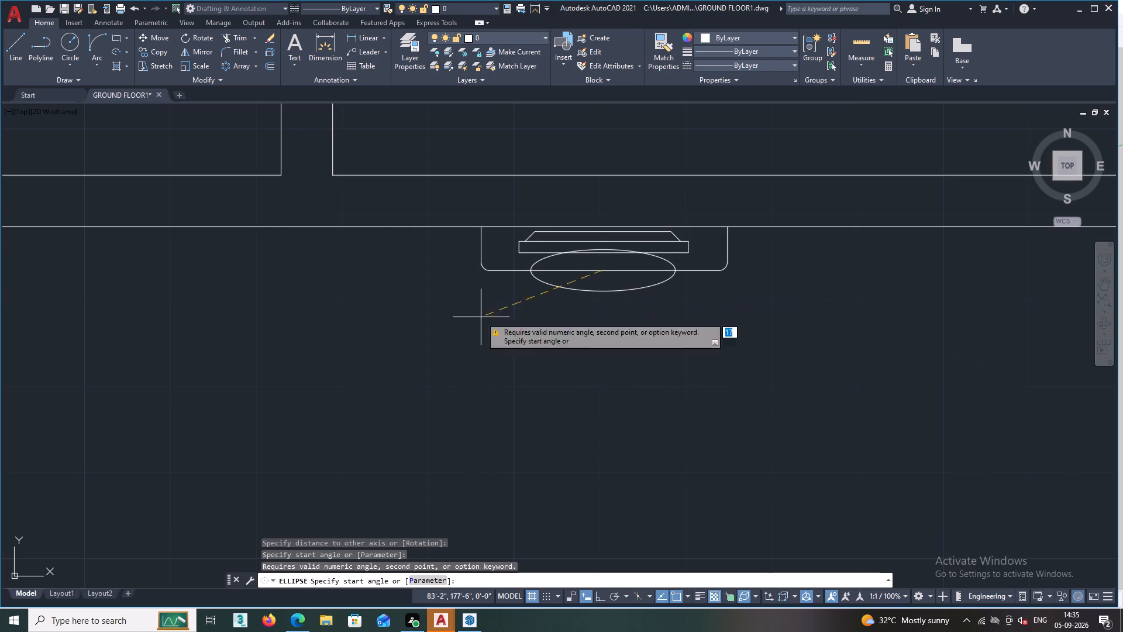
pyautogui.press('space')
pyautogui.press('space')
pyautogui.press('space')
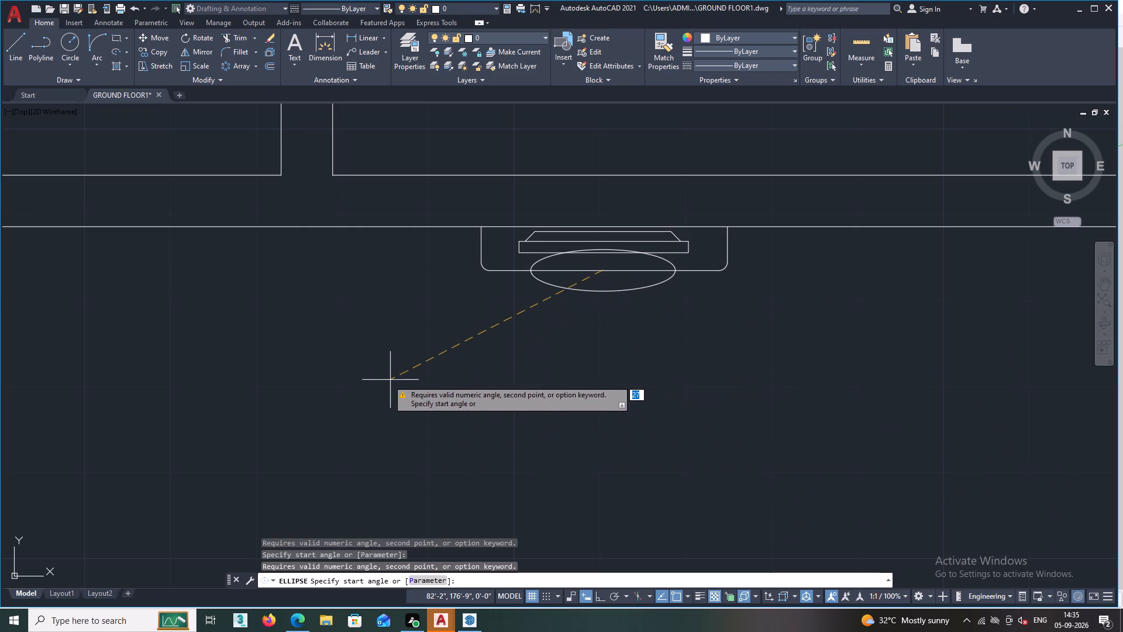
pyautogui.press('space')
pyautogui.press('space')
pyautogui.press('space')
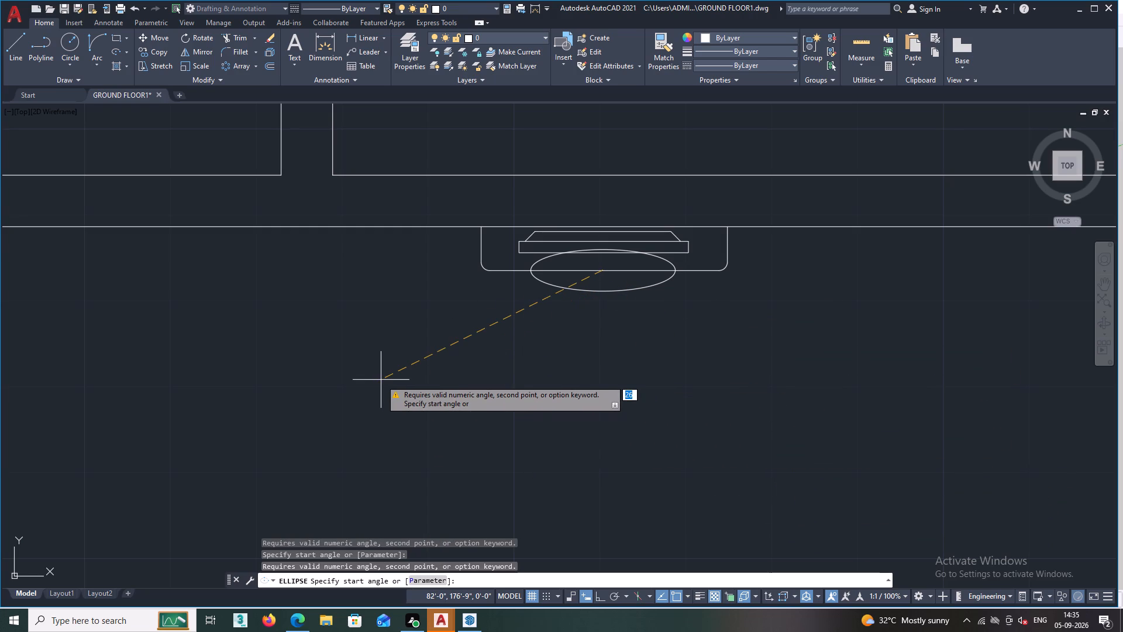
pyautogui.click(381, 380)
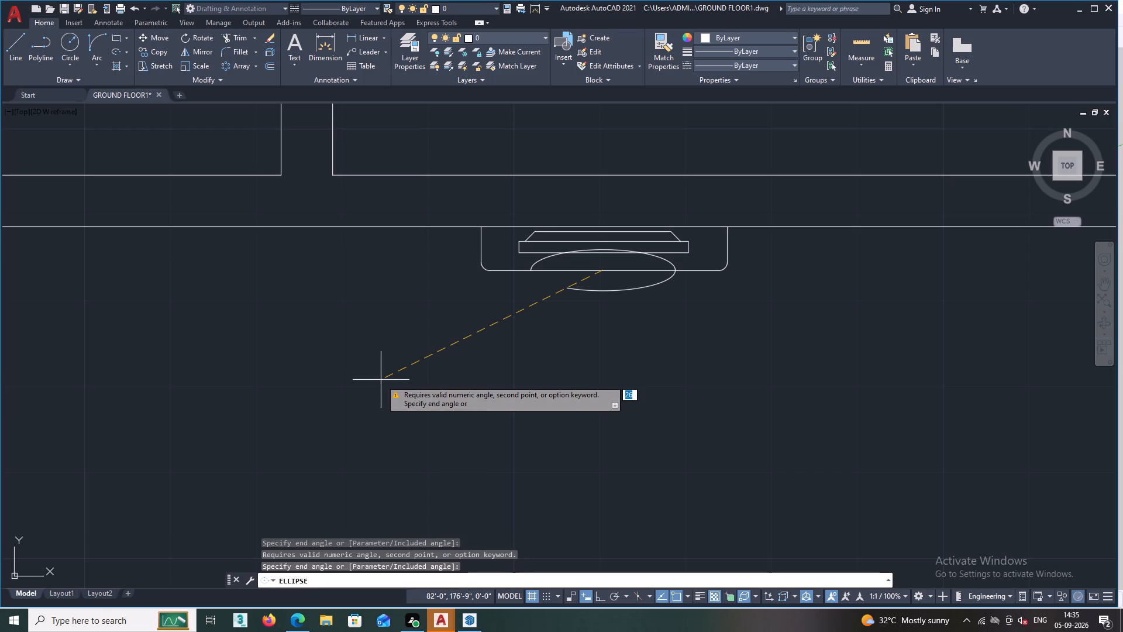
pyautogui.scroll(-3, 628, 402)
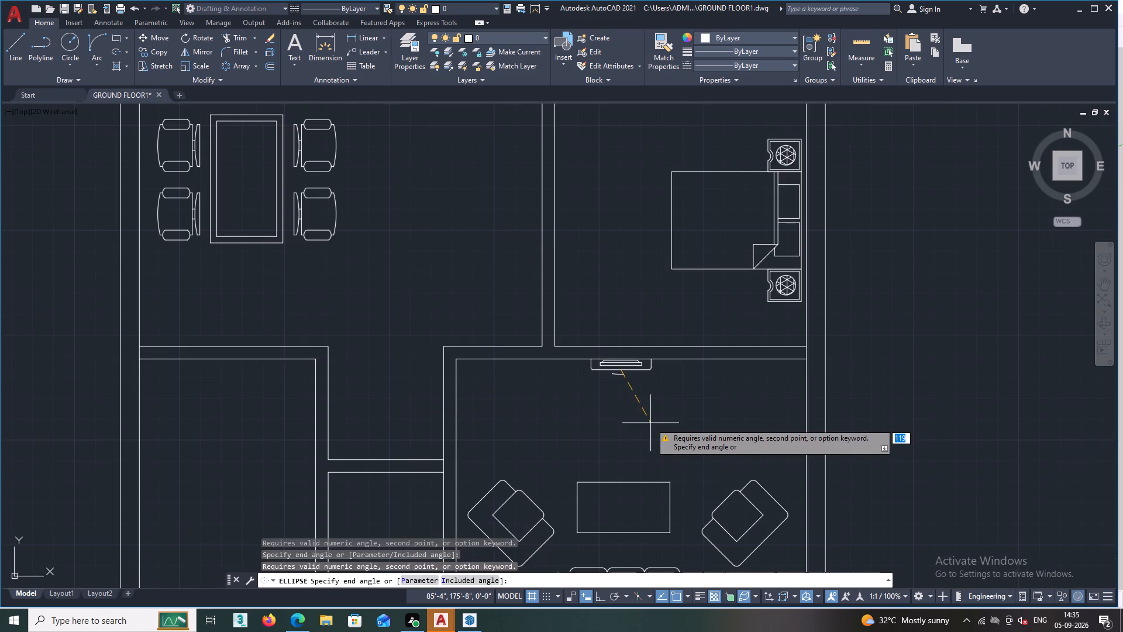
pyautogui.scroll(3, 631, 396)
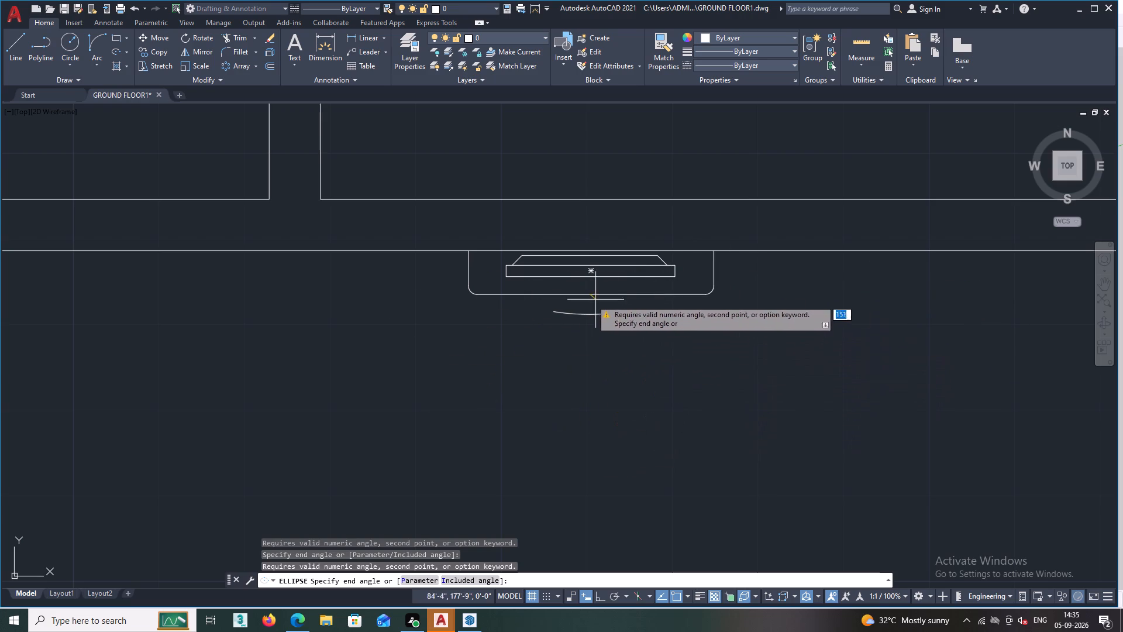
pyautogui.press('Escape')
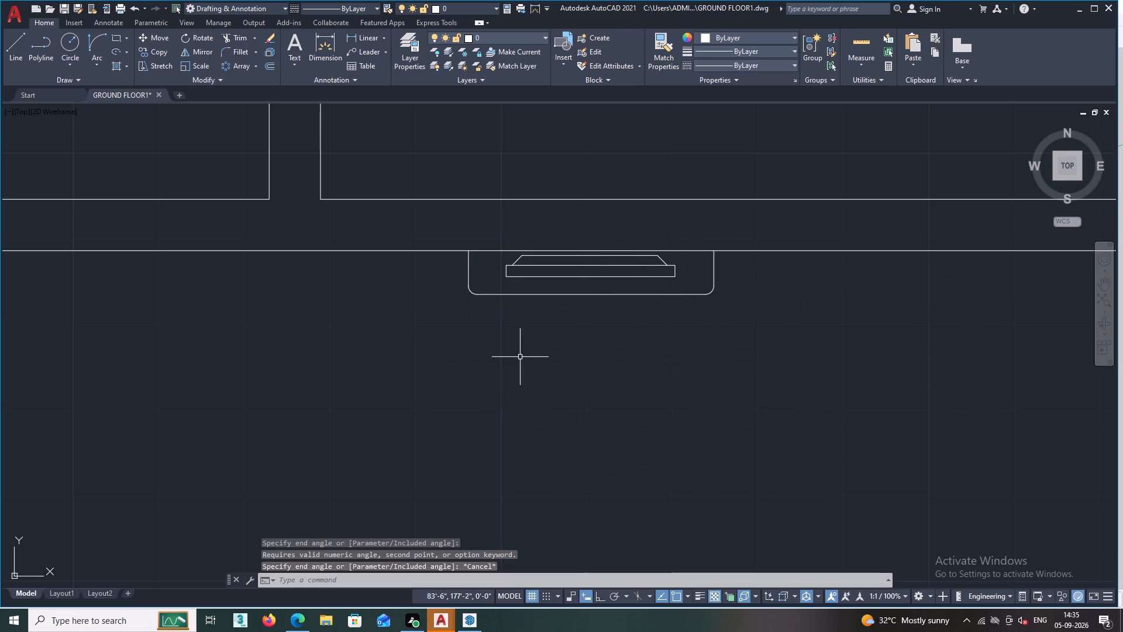
# Draw a flat full ellipse about 1'-5" wide by its axis endpoints, centred on the front line of the outline around the tapered-back item.
pyautogui.scroll(-2, 531, 358)
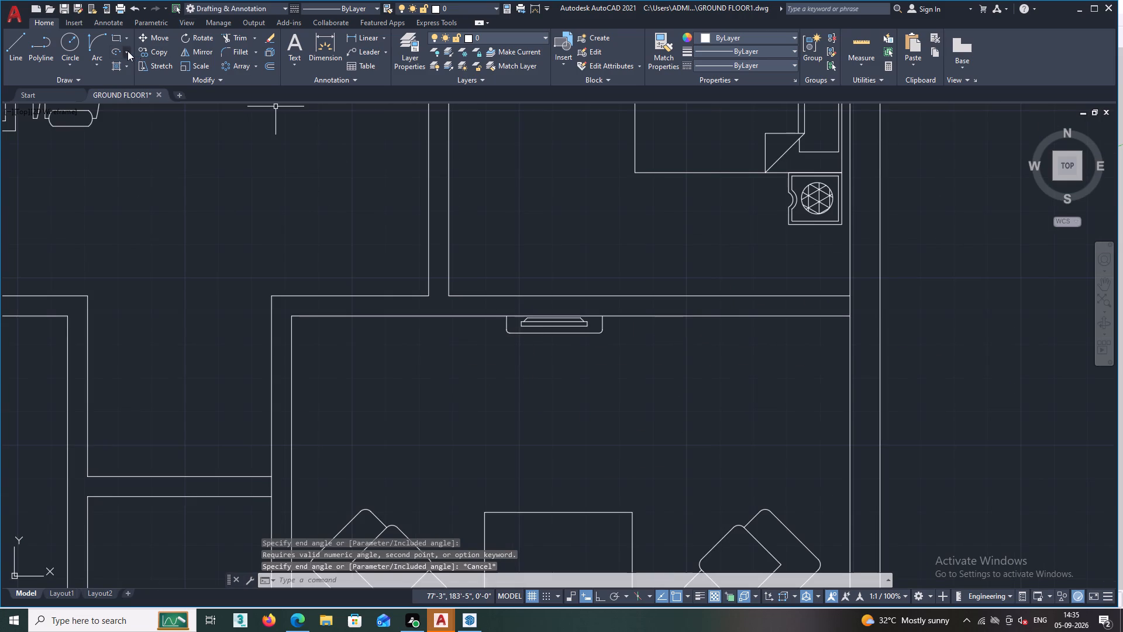
pyautogui.click(125, 49)
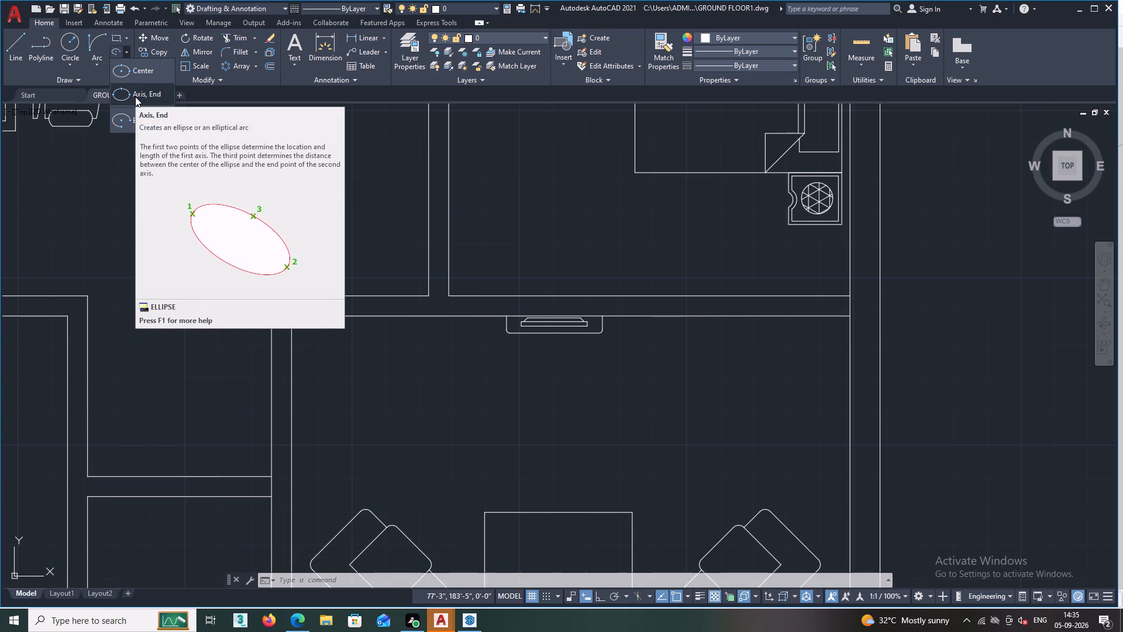
pyautogui.doubleClick(135, 97)
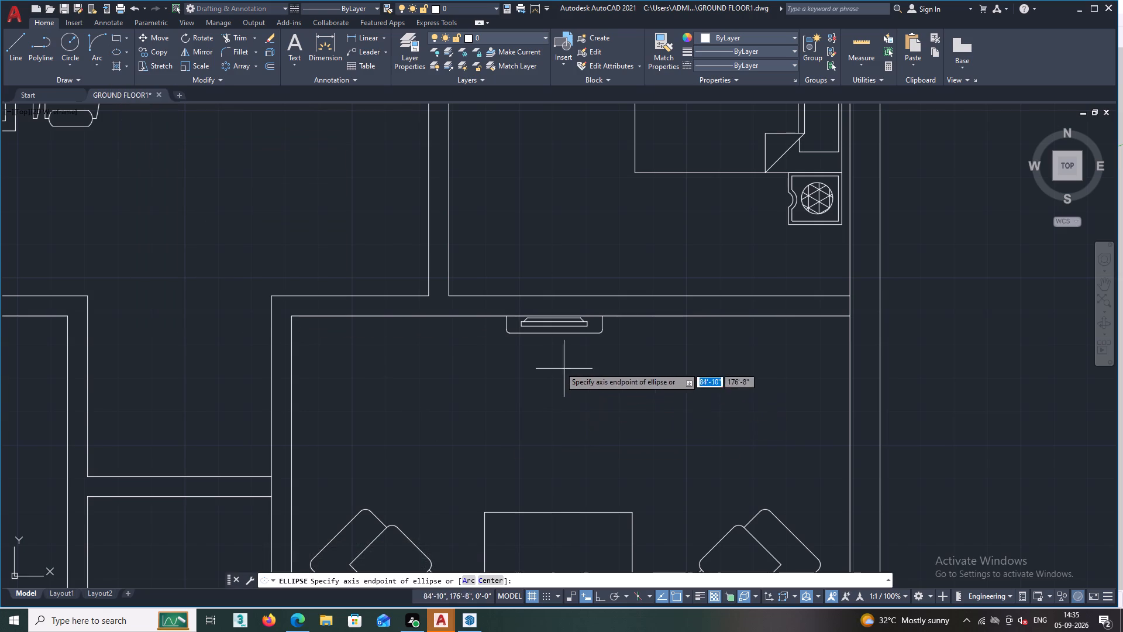
pyautogui.scroll(3, 505, 339)
pyautogui.scroll(-2, 695, 346)
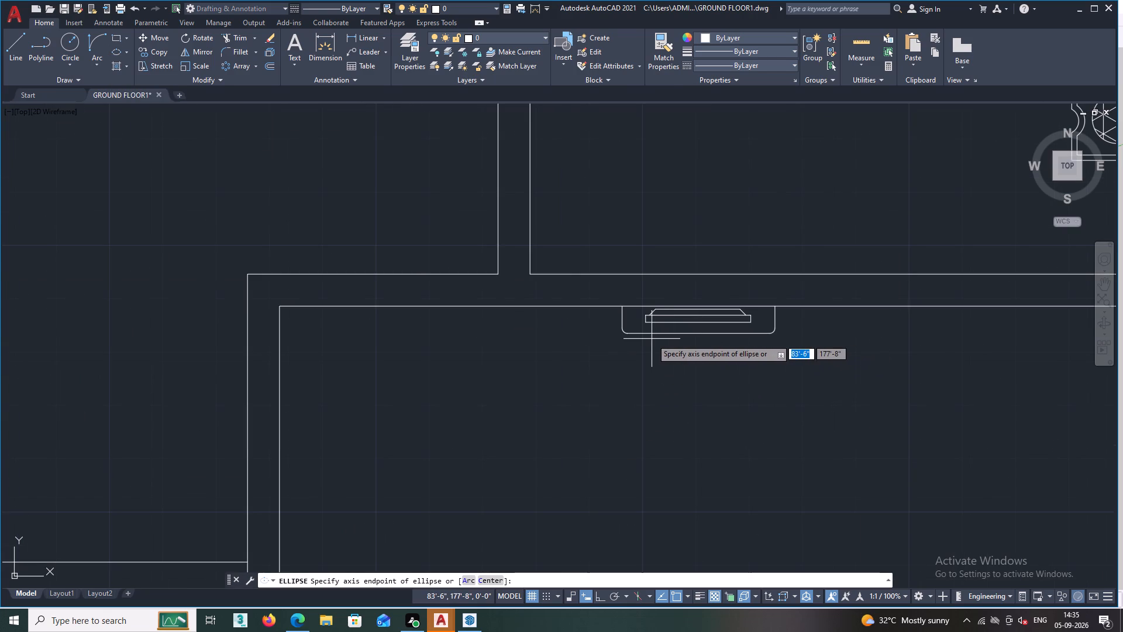
pyautogui.click(654, 333)
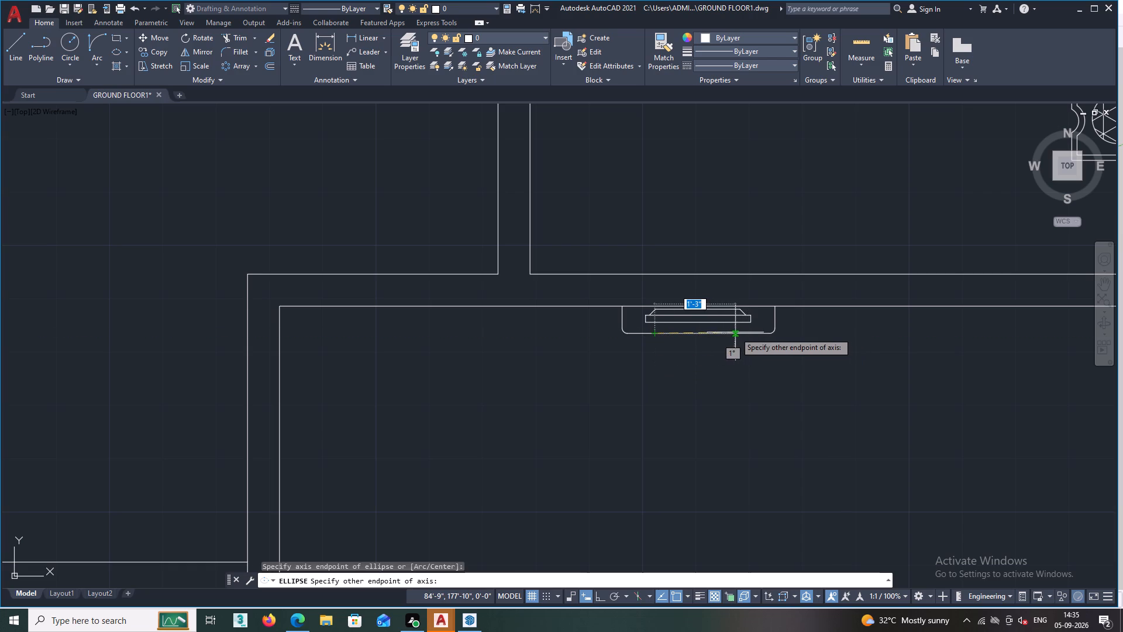
pyautogui.scroll(4, 740, 334)
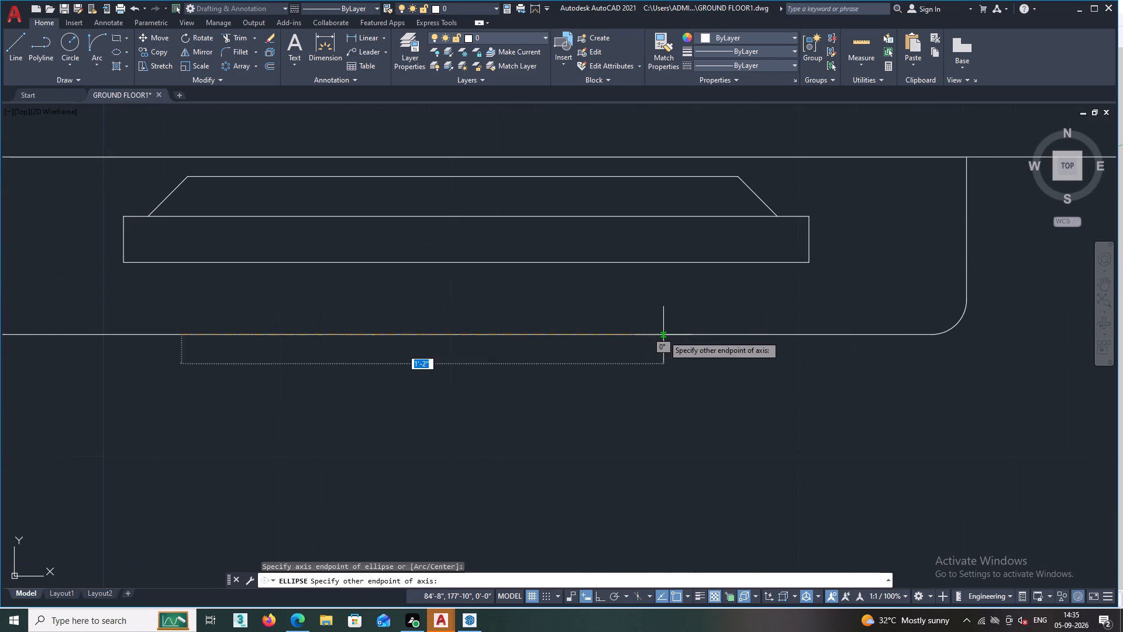
pyautogui.click(760, 335)
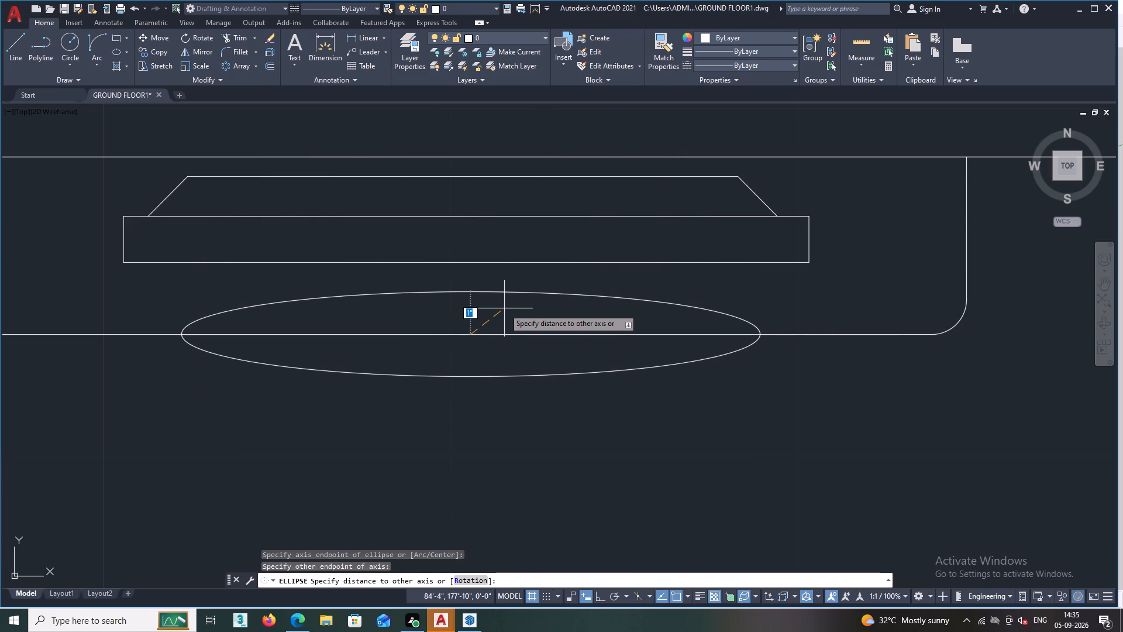
pyautogui.scroll(-1, 504, 308)
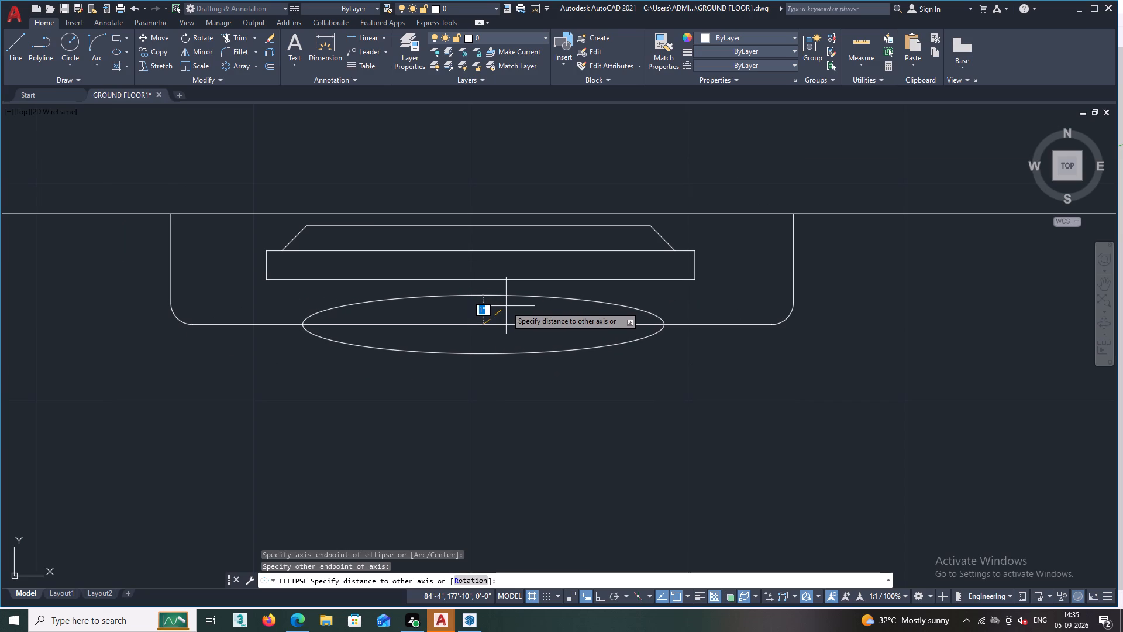
pyautogui.press('Return')
pyautogui.press('Return')
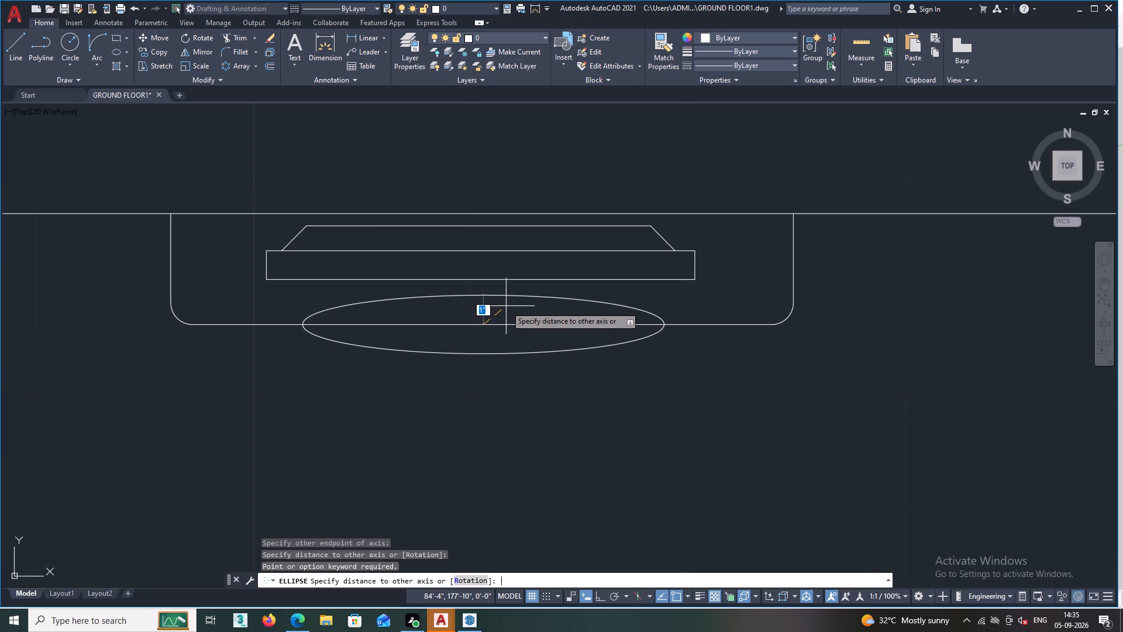
pyautogui.press('Return')
pyautogui.press('Return')
pyautogui.press('Return')
pyautogui.press('Return')
pyautogui.press('space')
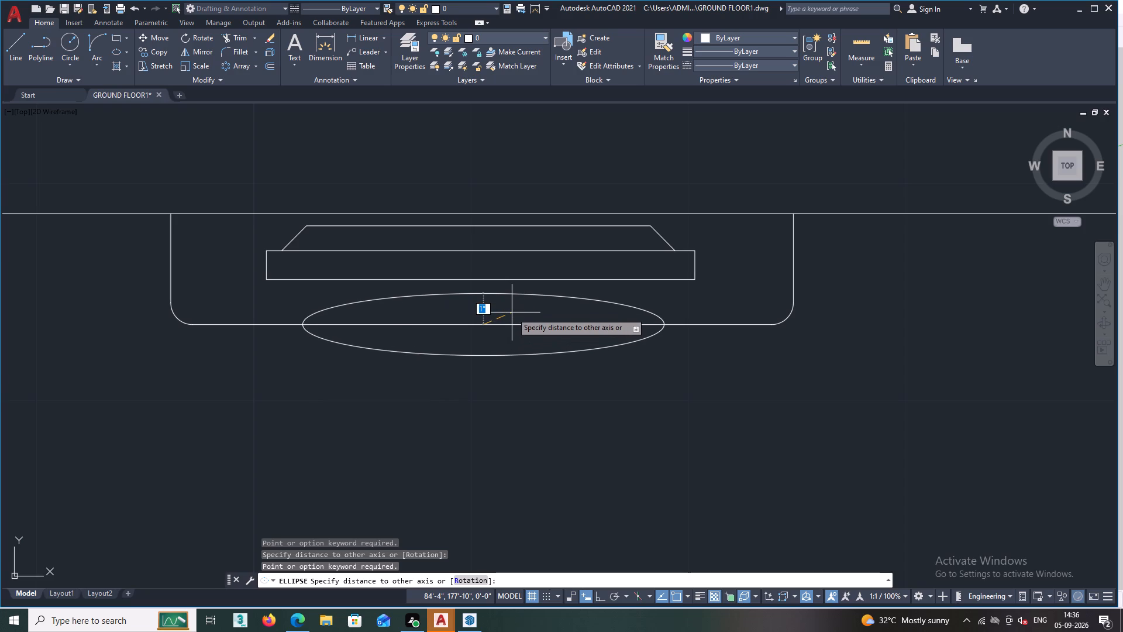
pyautogui.click(512, 312)
pyautogui.scroll(-3, 437, 415)
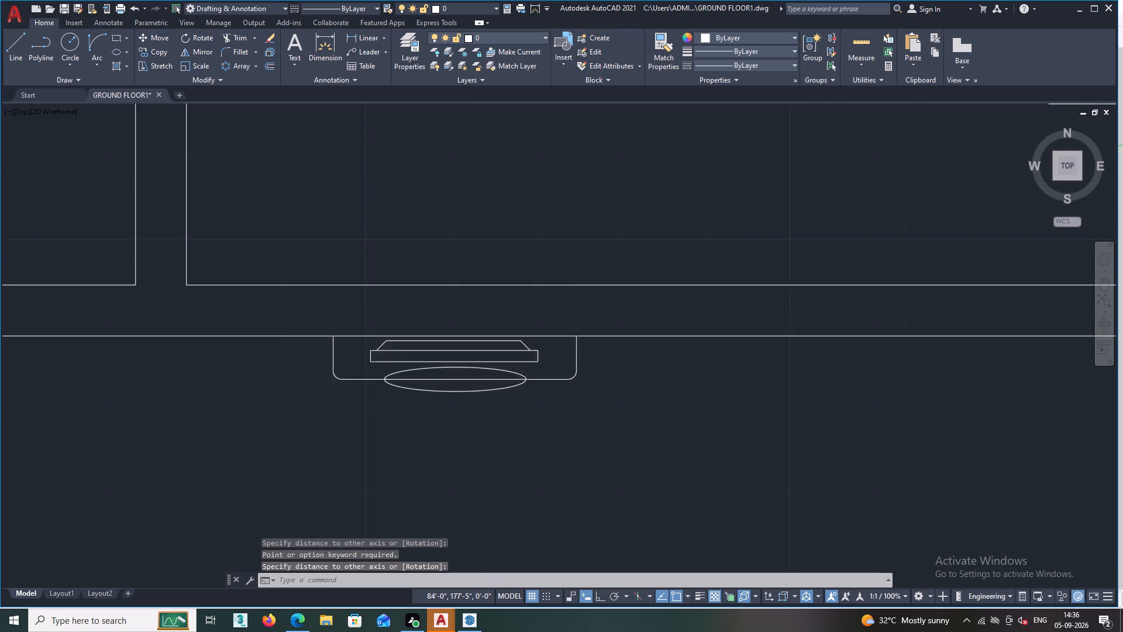
pyautogui.scroll(1, 436, 410)
pyautogui.press('Escape')
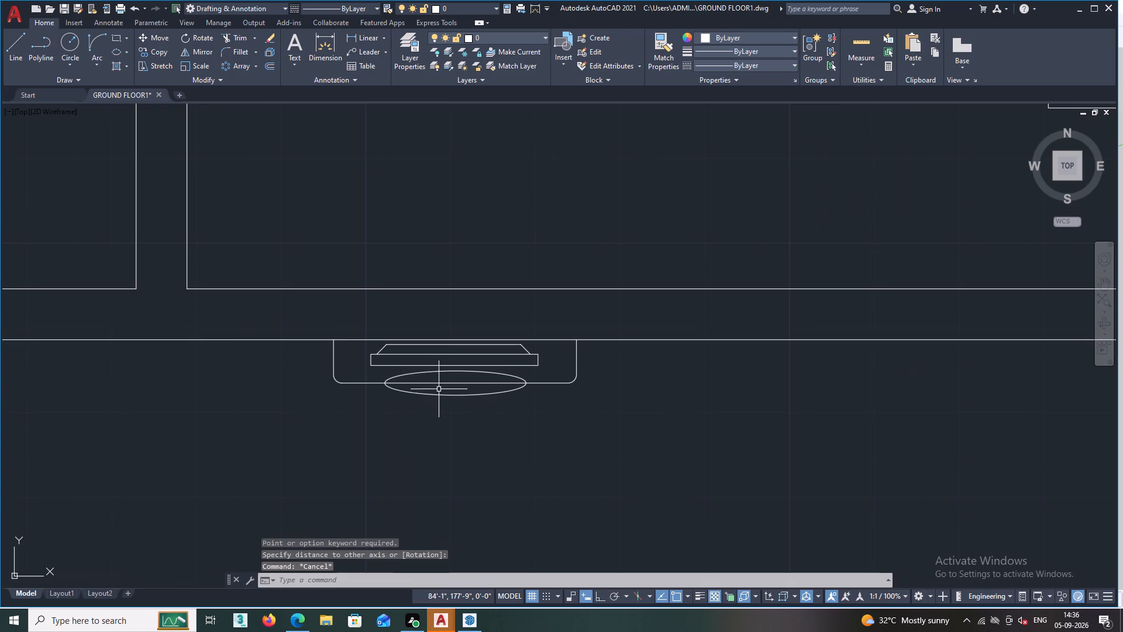
# Trim away the ellipse's upper half and the front-line segment inside it, leaving the lower arc as the unit's curved front.
pyautogui.scroll(1, 439, 389)
pyautogui.write('TR')
pyautogui.press('space')
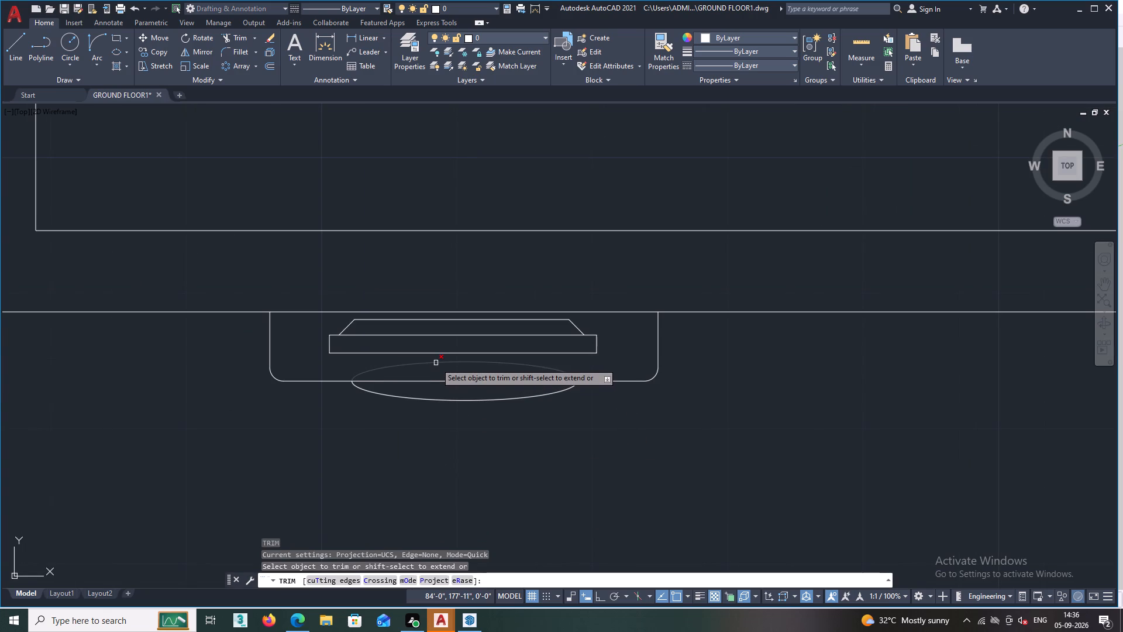
pyautogui.click(436, 363)
pyautogui.click(441, 382)
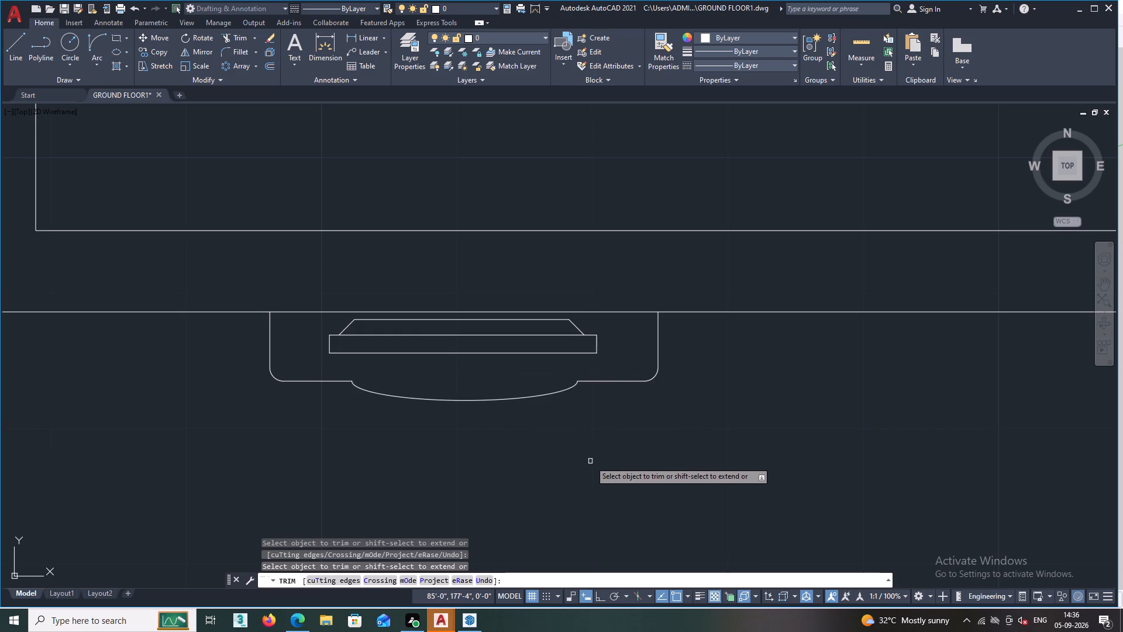
pyautogui.press('Escape')
# Examine the curved-front wall unit and the furniture layout across the whole ground floor plan.
pyautogui.scroll(-2, 591, 461)
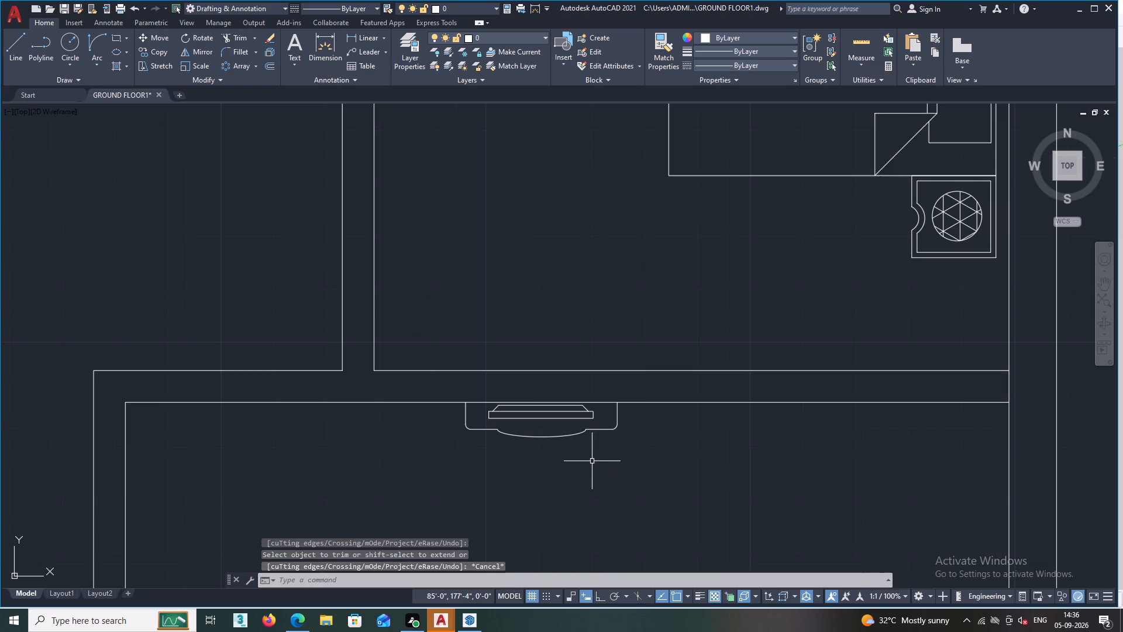
pyautogui.scroll(1, 550, 462)
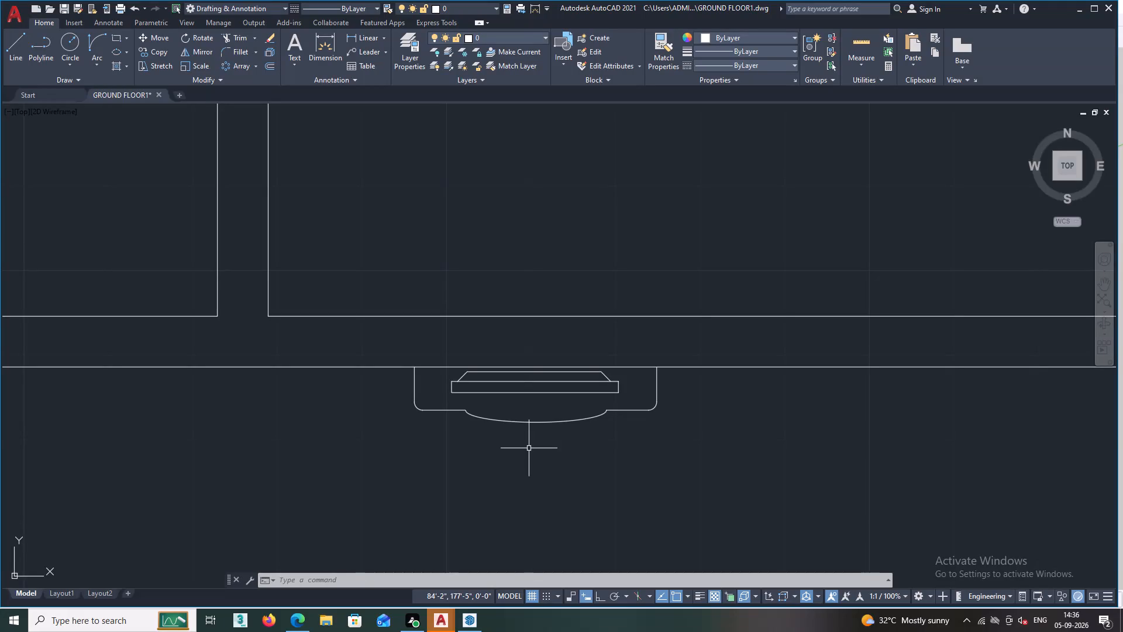
pyautogui.scroll(-5, 656, 421)
pyautogui.moveTo(680, 444); pyautogui.dragTo(598, 328, button='middle')
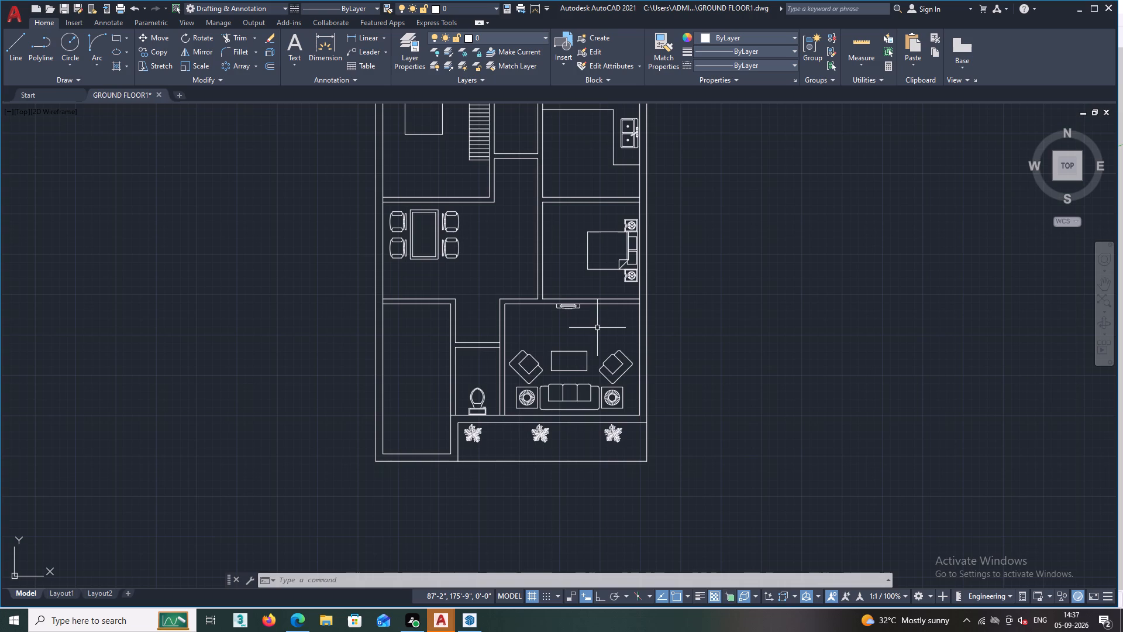
pyautogui.scroll(-2, 607, 284)
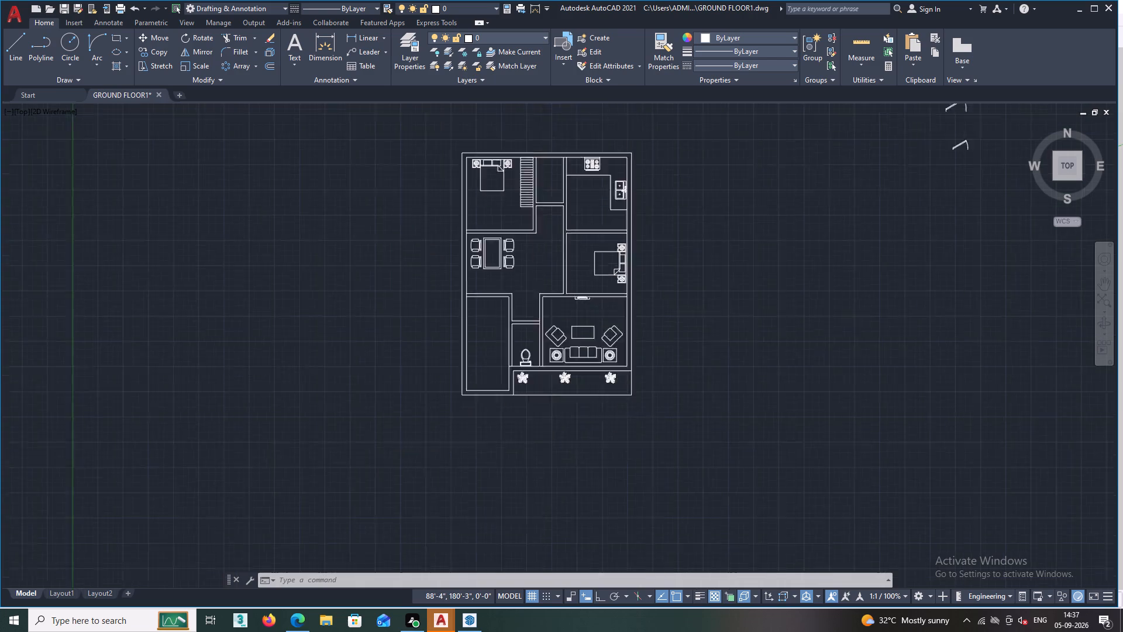
pyautogui.scroll(-1, 607, 284)
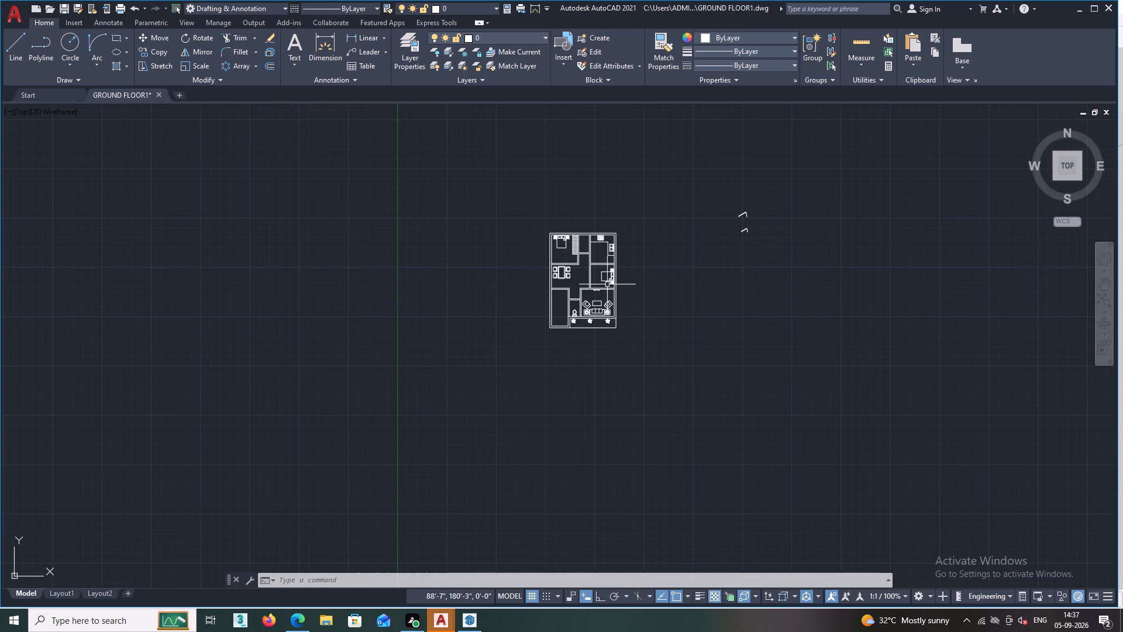
pyautogui.scroll(2, 606, 256)
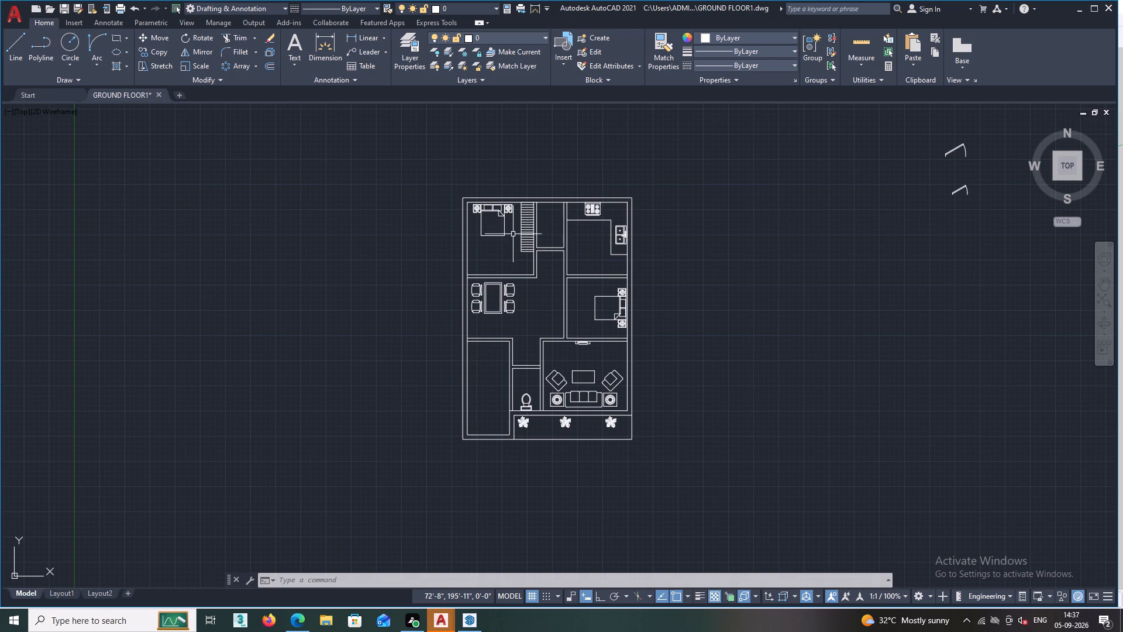
pyautogui.scroll(1, 513, 234)
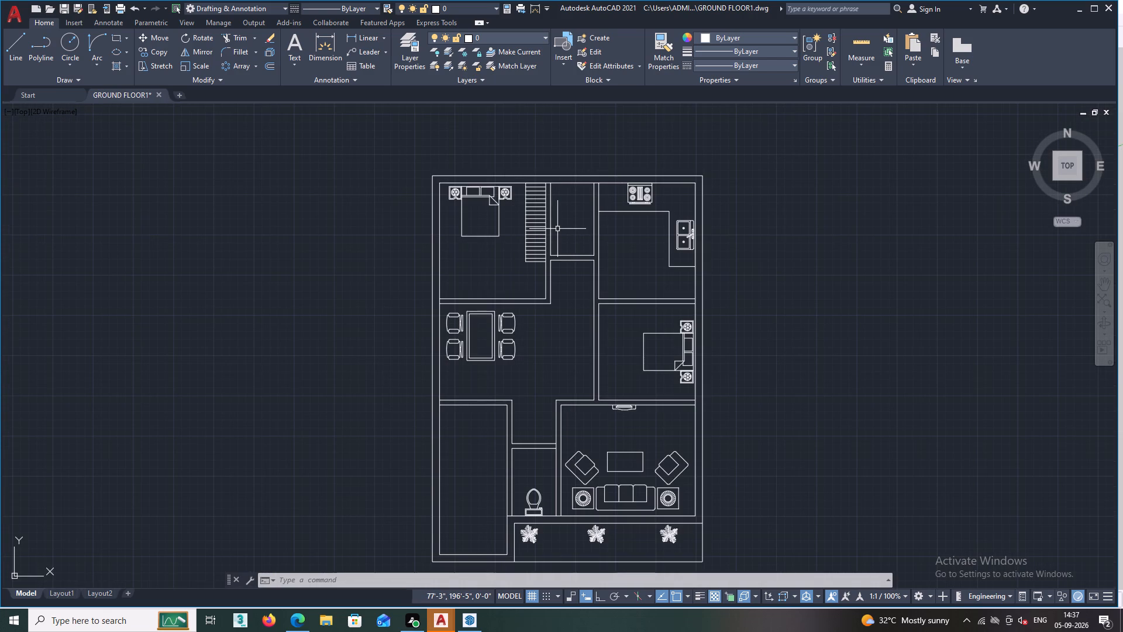